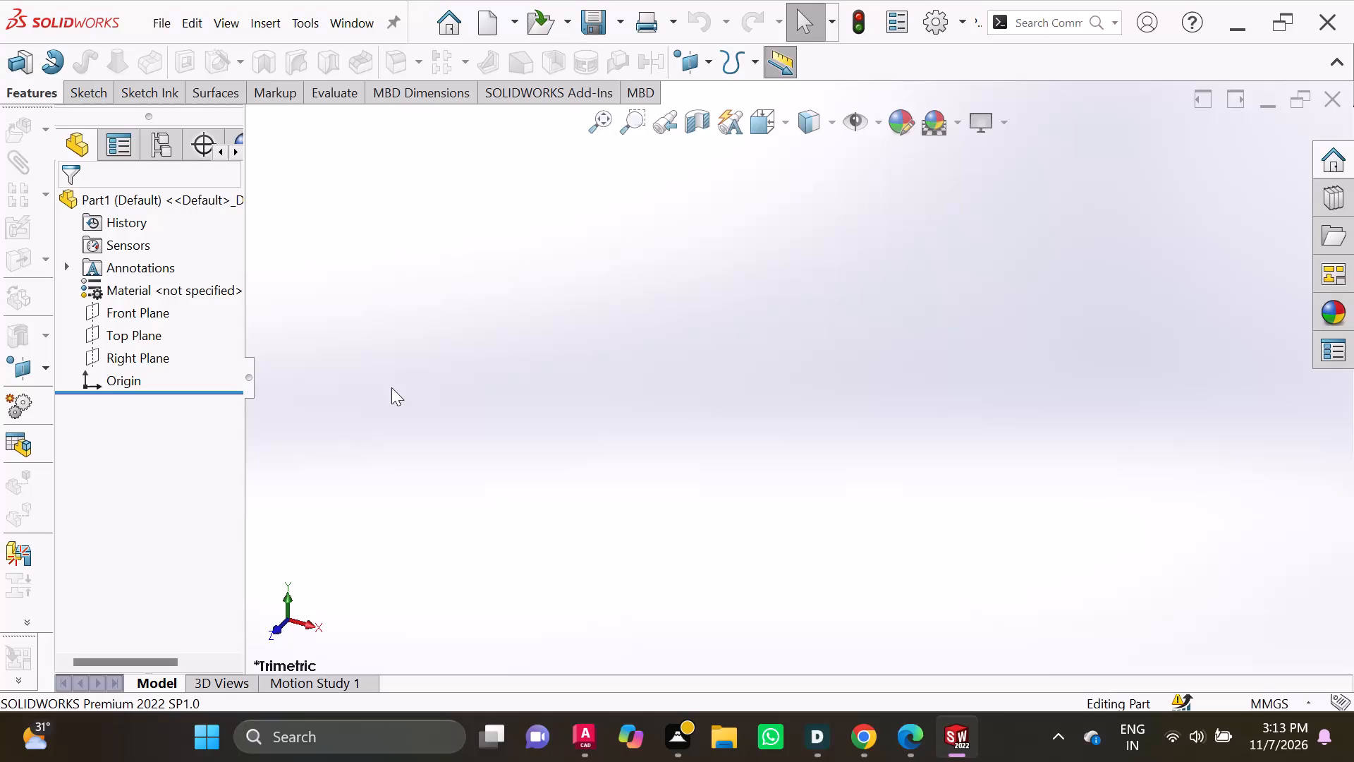
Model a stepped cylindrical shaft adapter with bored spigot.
Start a sketch on the Front Plane and draw a vertical centerline about 132 mm long through the origin.
{"action": "left_click", "coordinate": [147, 308]}
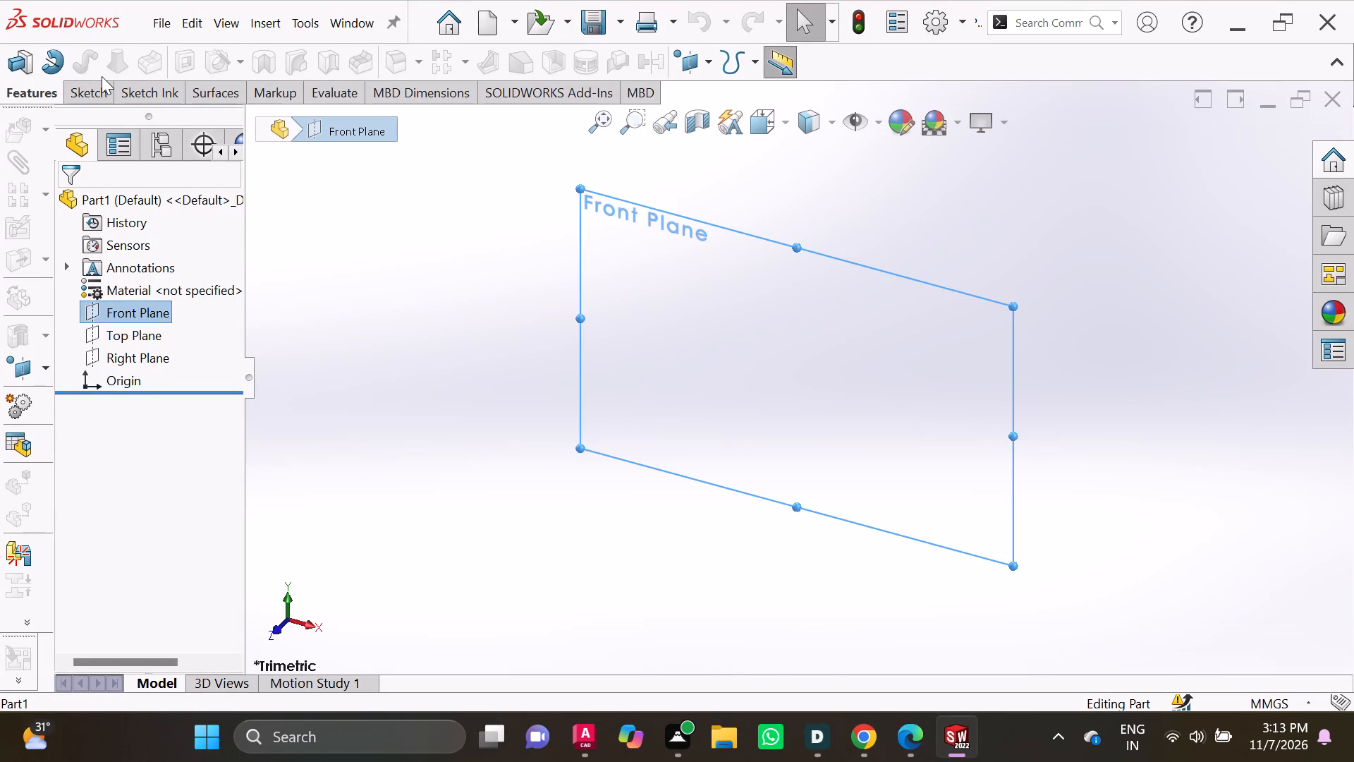
{"action": "left_click", "coordinate": [93, 88]}
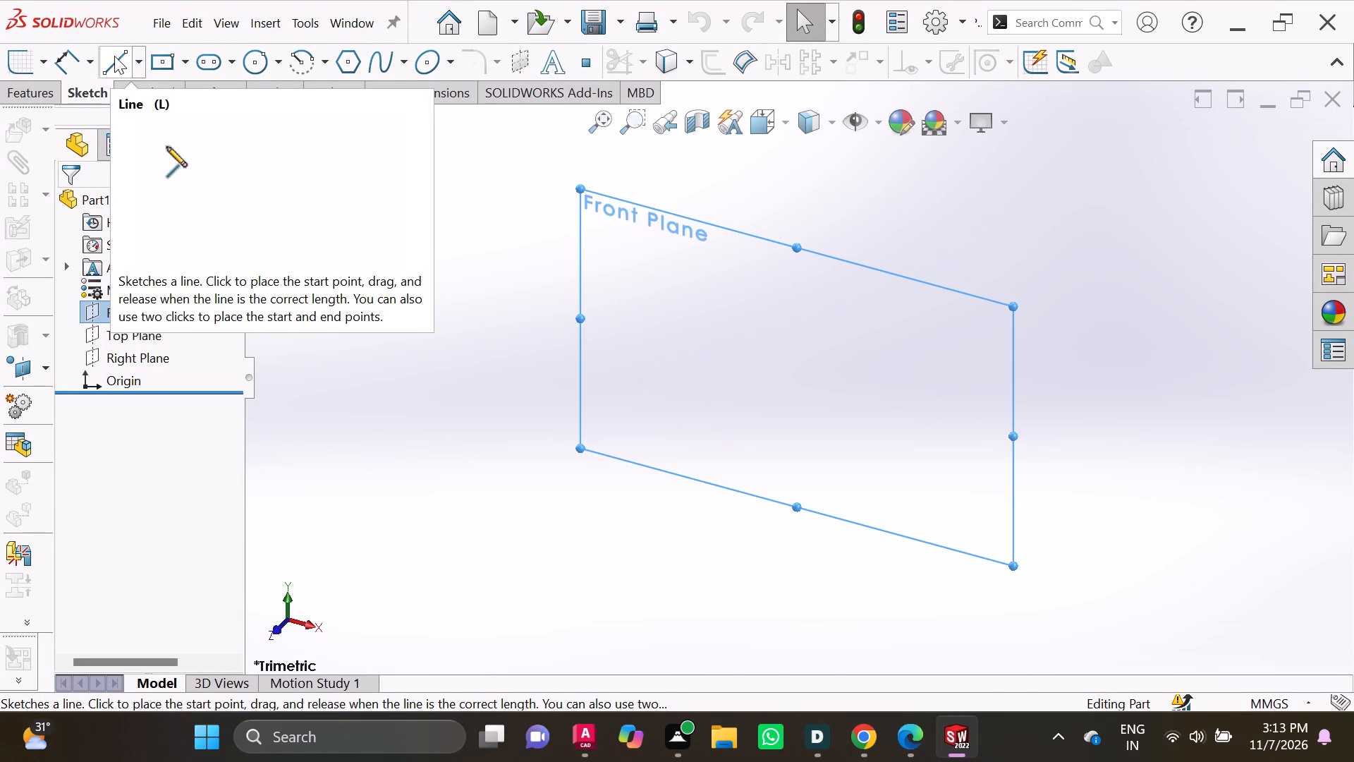
{"action": "left_click", "coordinate": [114, 56]}
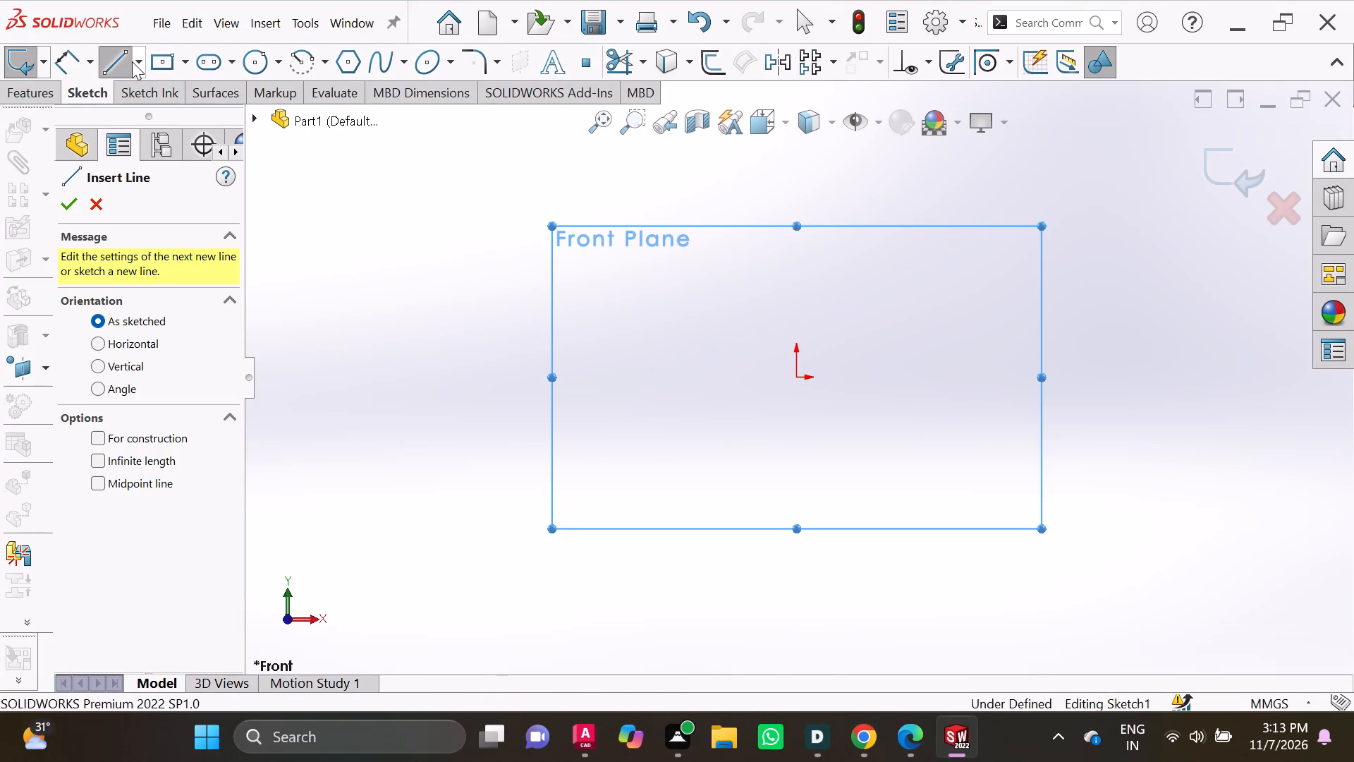
{"action": "left_click", "coordinate": [139, 65]}
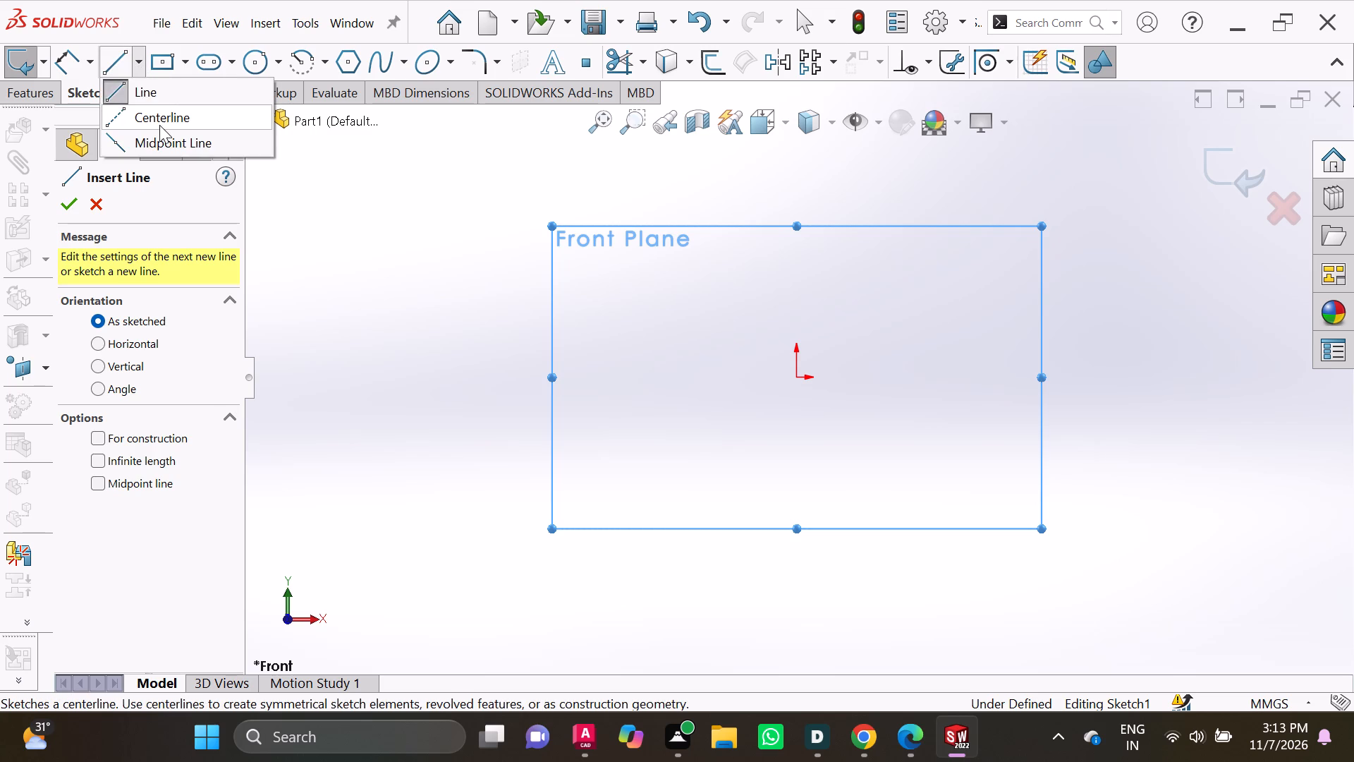
{"action": "left_click", "coordinate": [164, 126]}
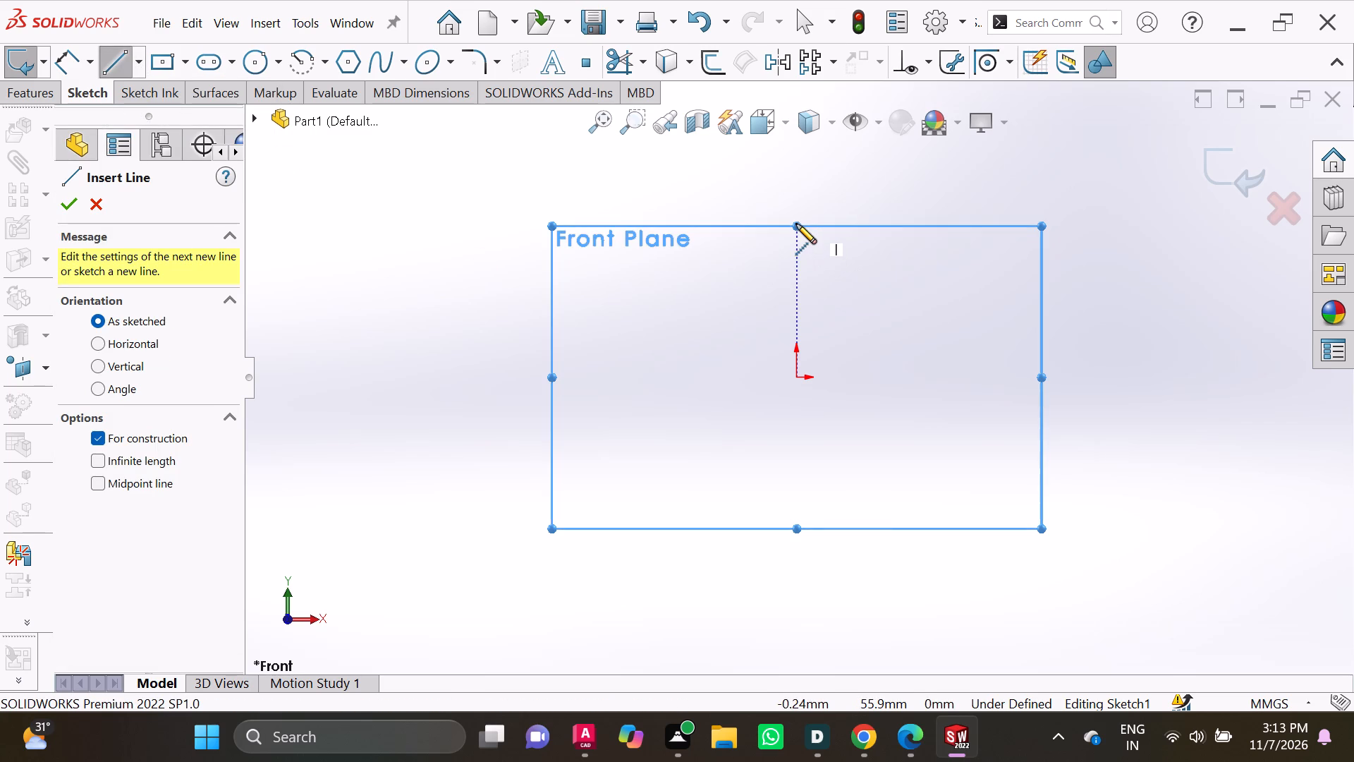
{"action": "left_click", "coordinate": [796, 224]}
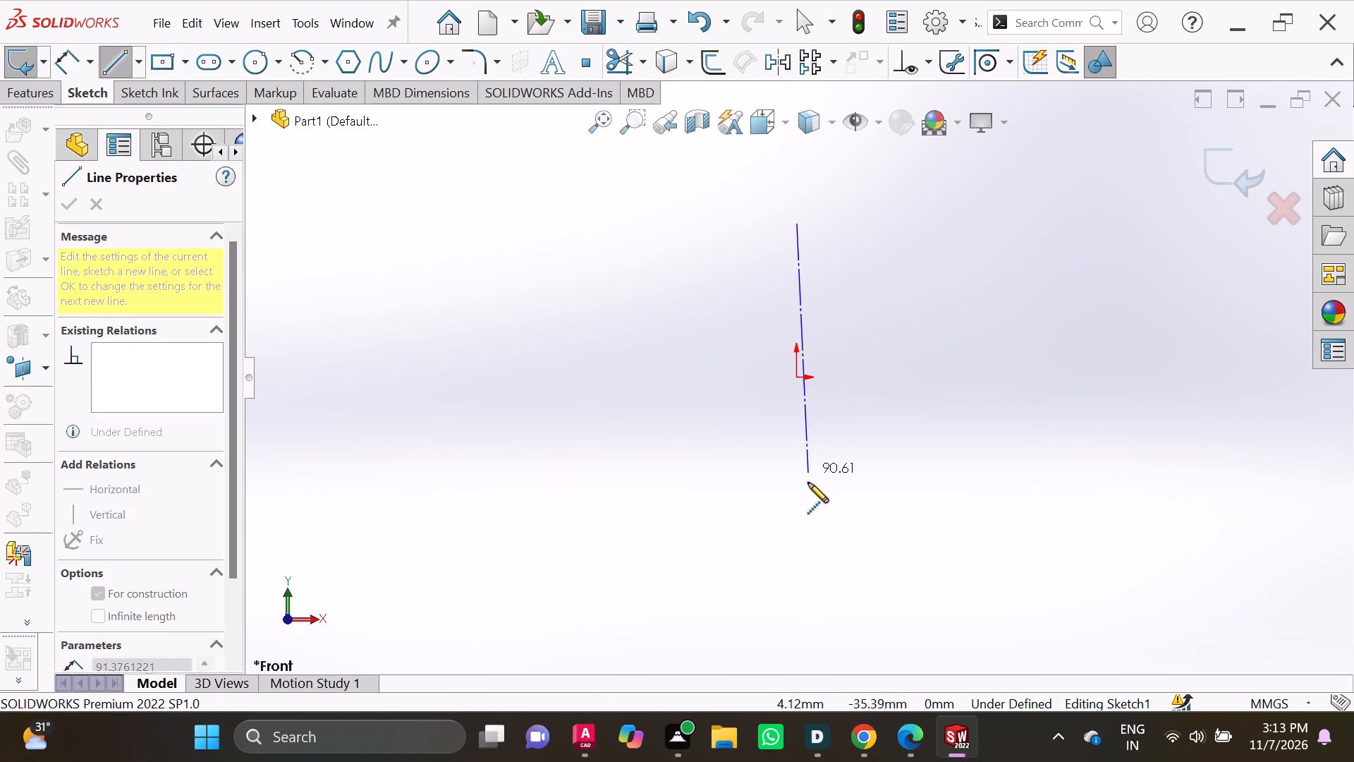
{"action": "left_click", "coordinate": [800, 588]}
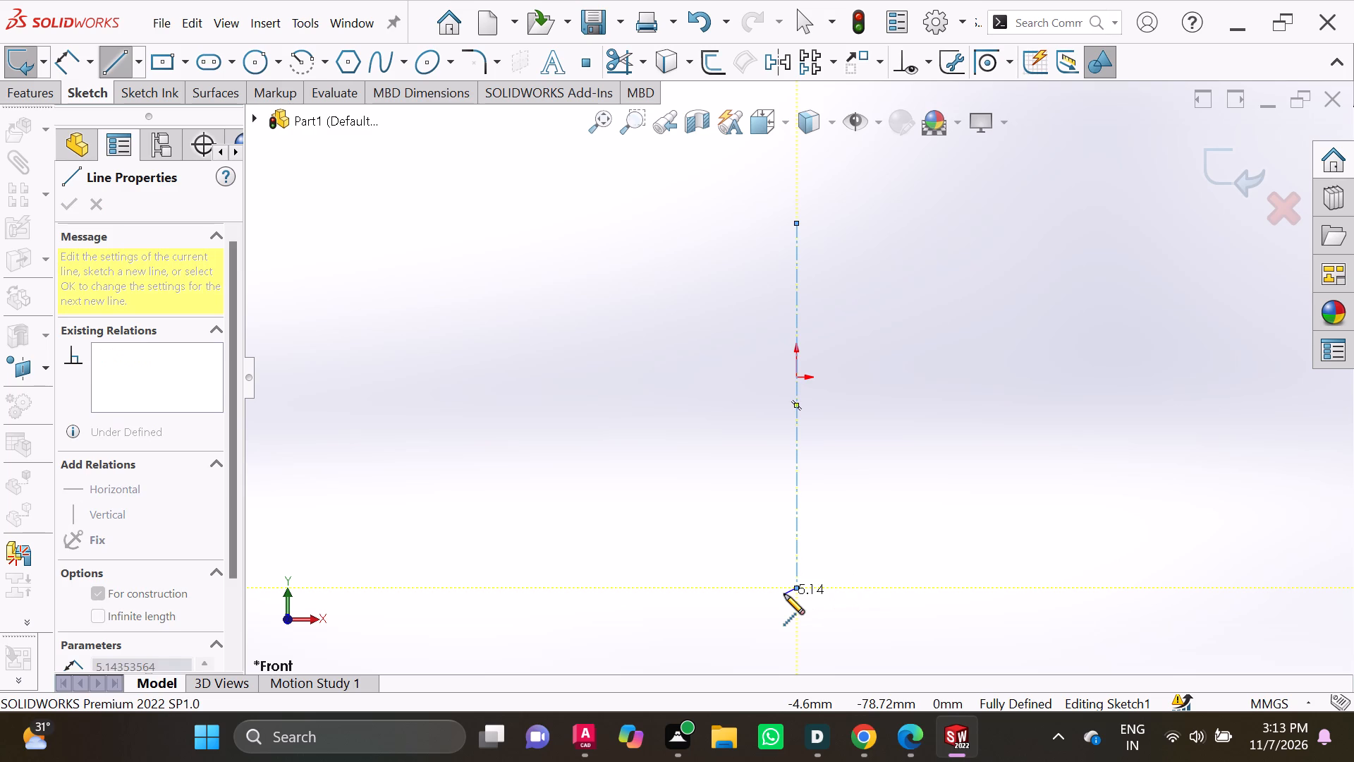
{"action": "key", "text": "Escape"}
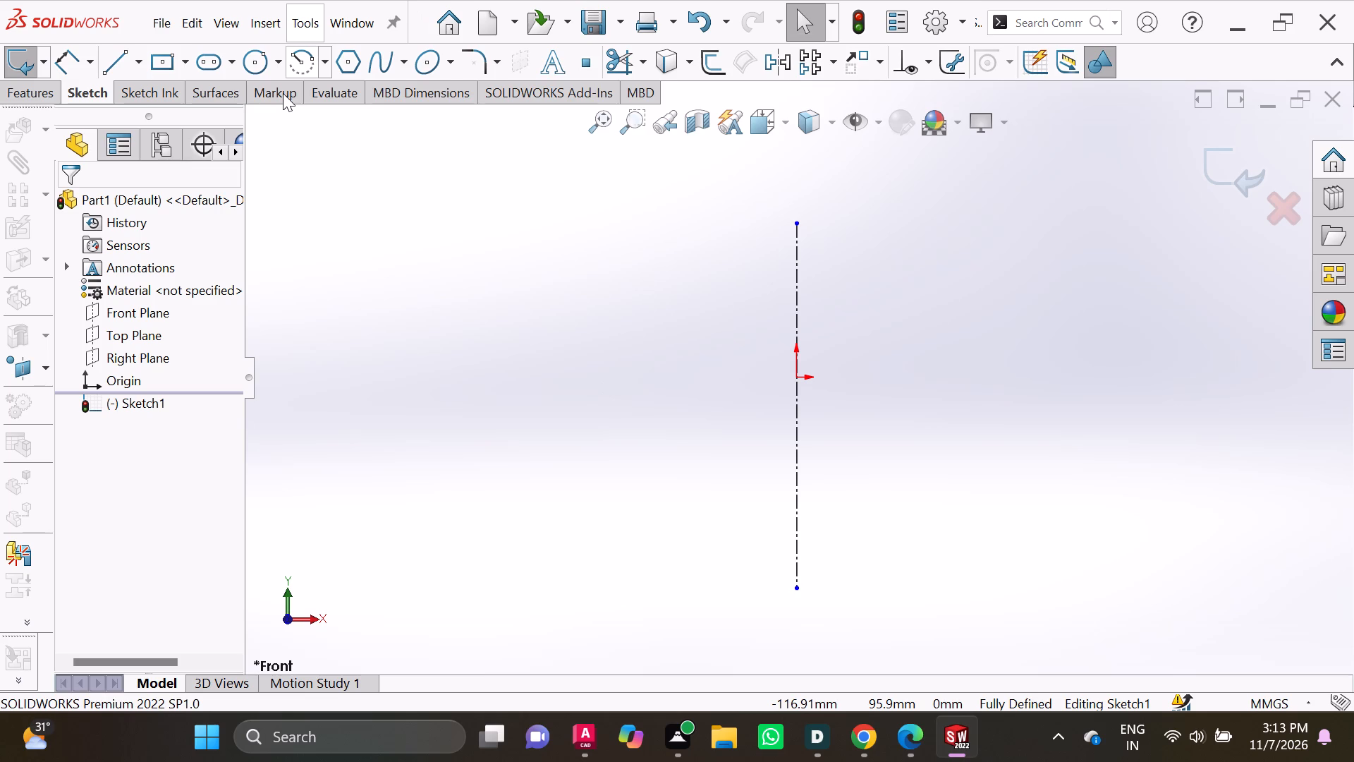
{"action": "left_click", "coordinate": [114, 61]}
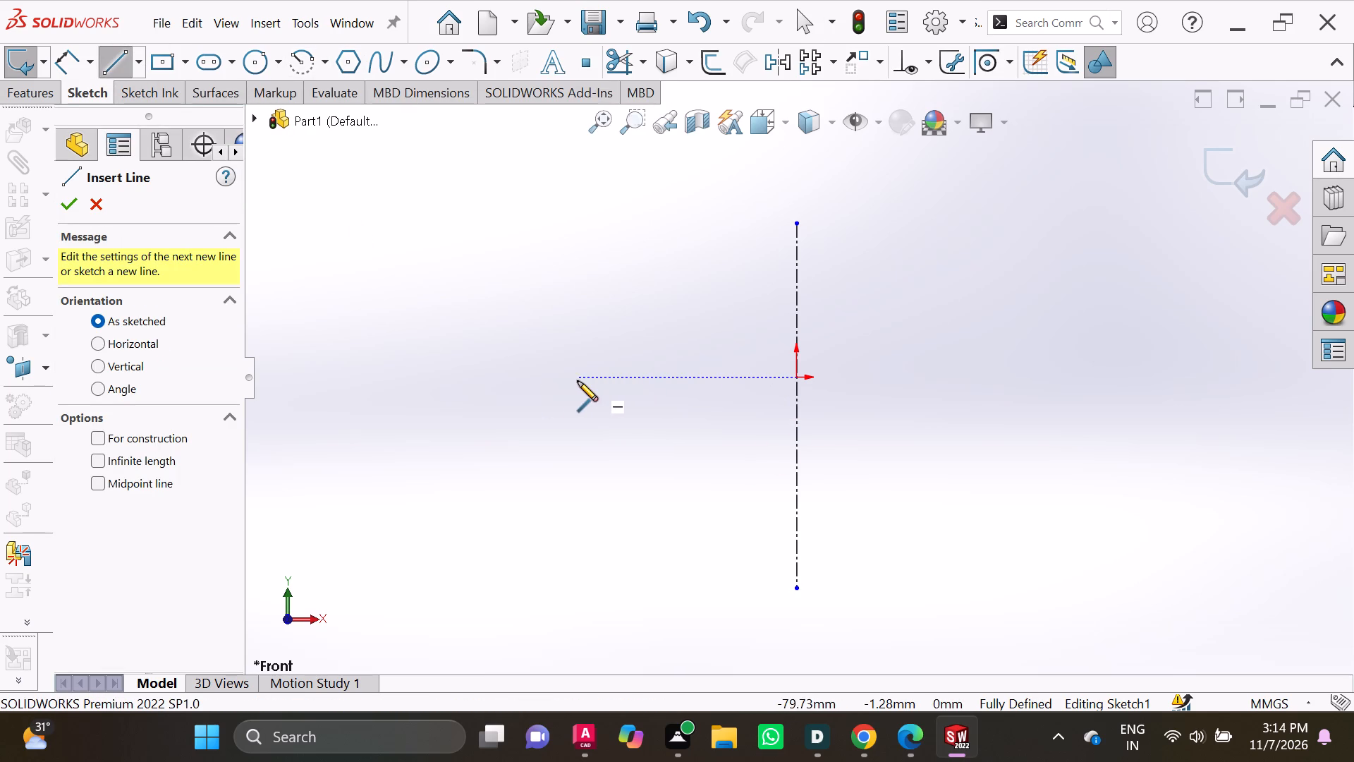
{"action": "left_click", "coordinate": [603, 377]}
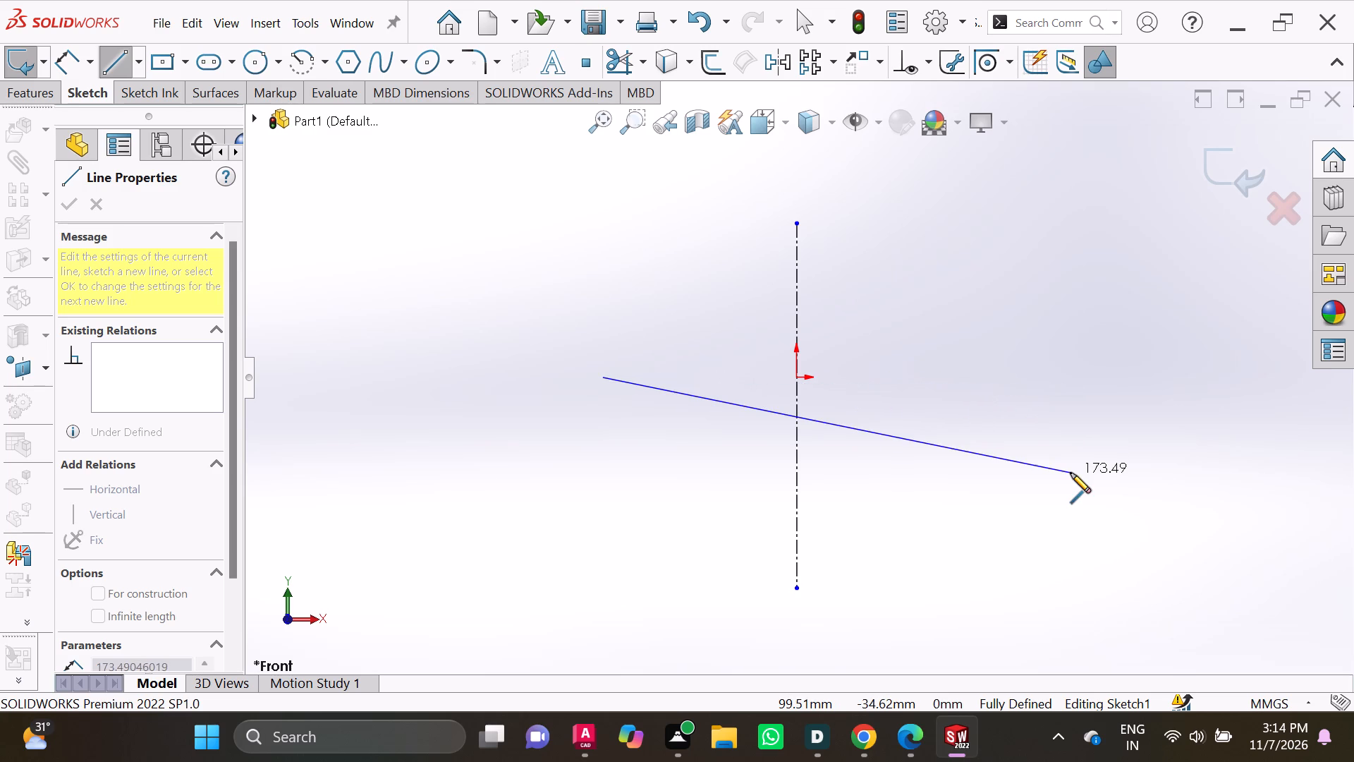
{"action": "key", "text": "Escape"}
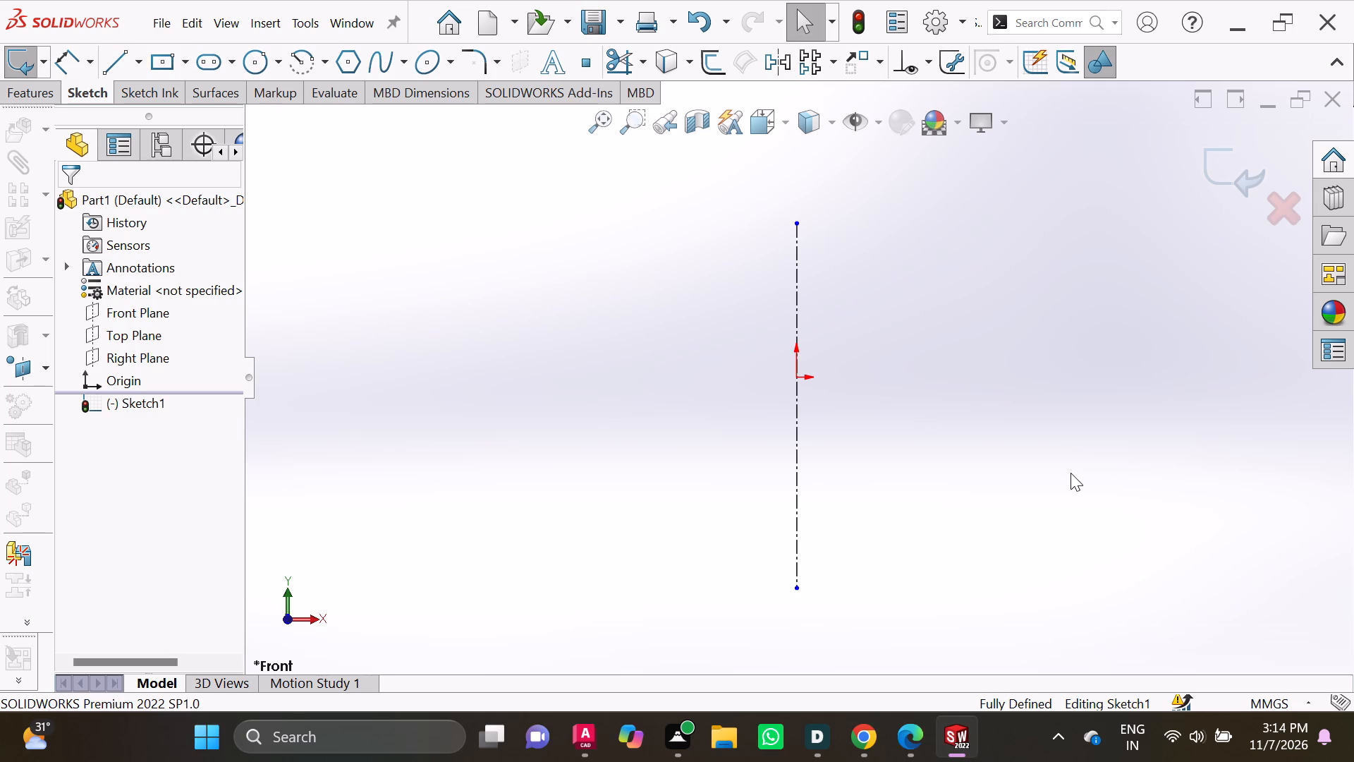
Draw a horizontal centerline about 152 mm long through the origin, crossing the vertical centerline.
{"action": "left_click", "coordinate": [140, 60]}
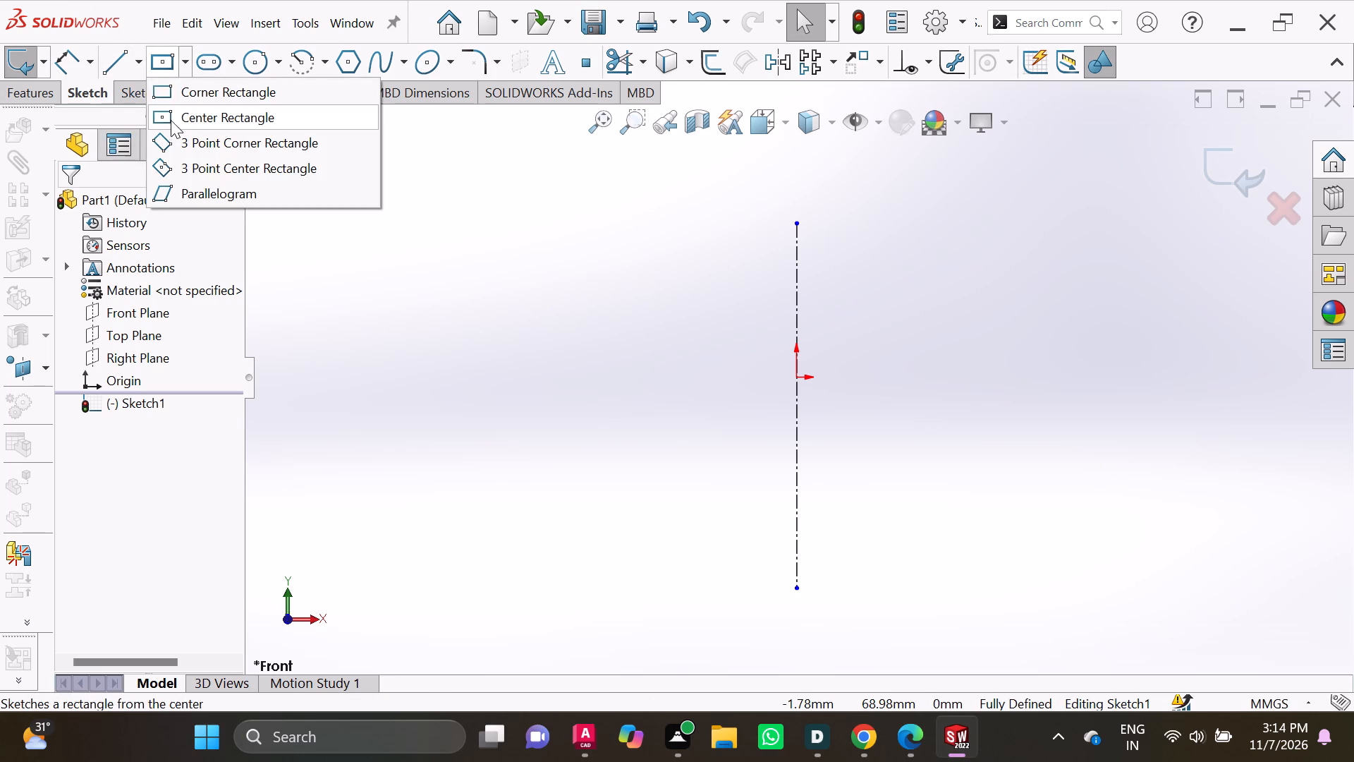
{"action": "left_click", "coordinate": [139, 68]}
{"action": "left_click", "coordinate": [135, 59]}
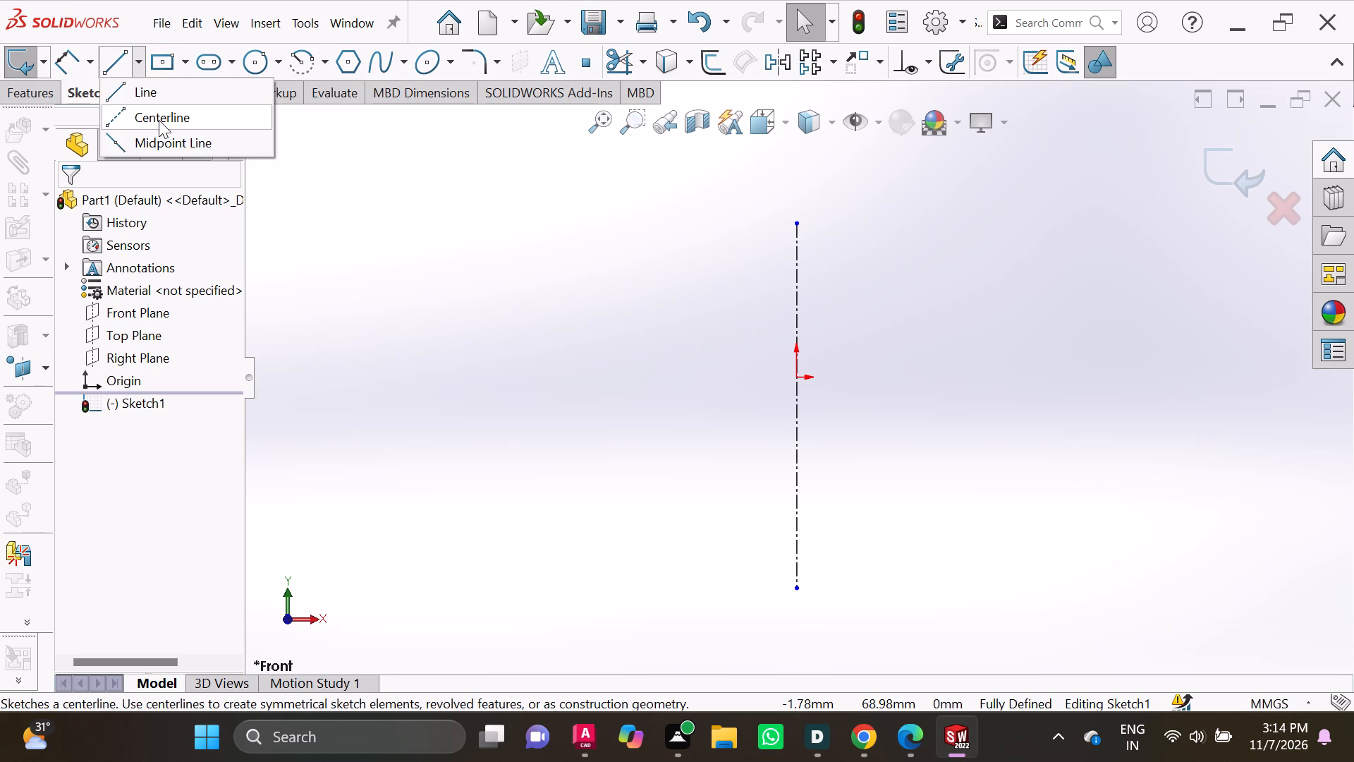
{"action": "left_click", "coordinate": [159, 122]}
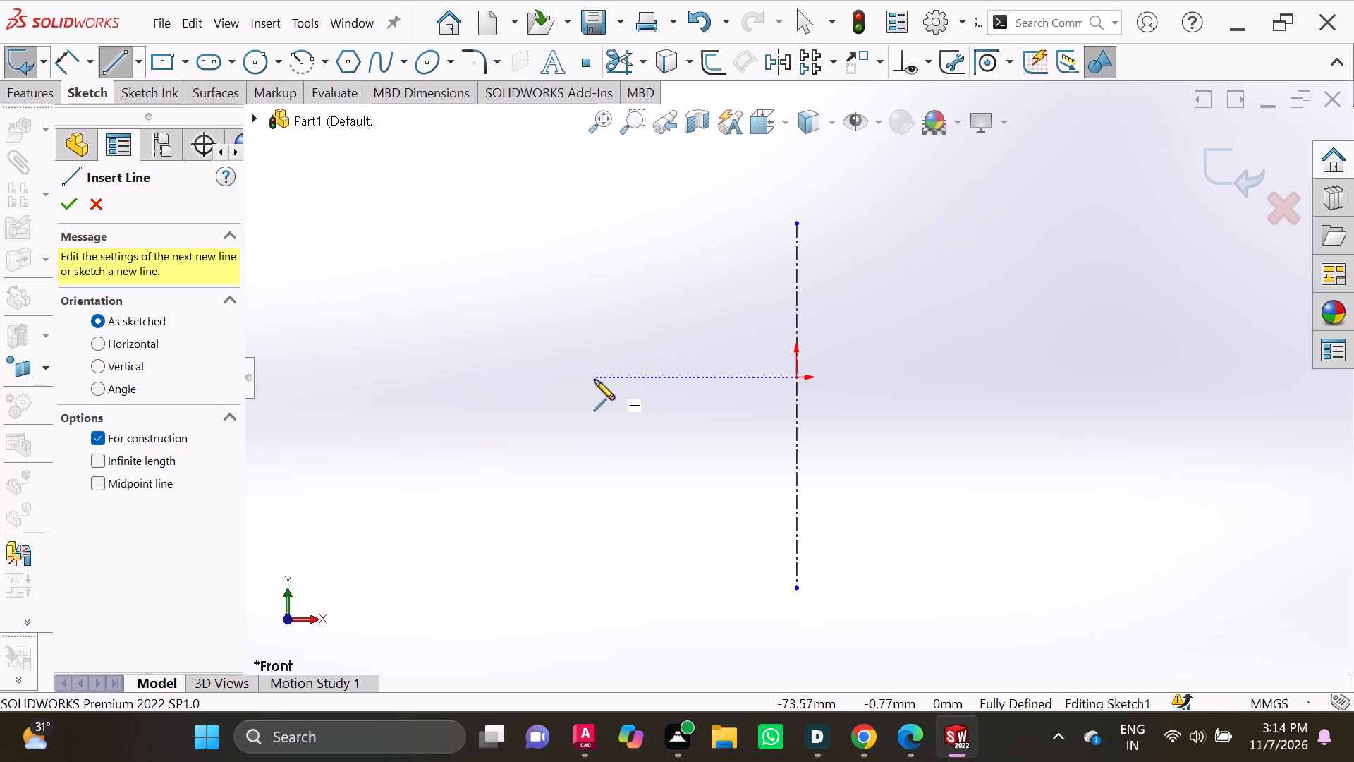
{"action": "left_click", "coordinate": [594, 380]}
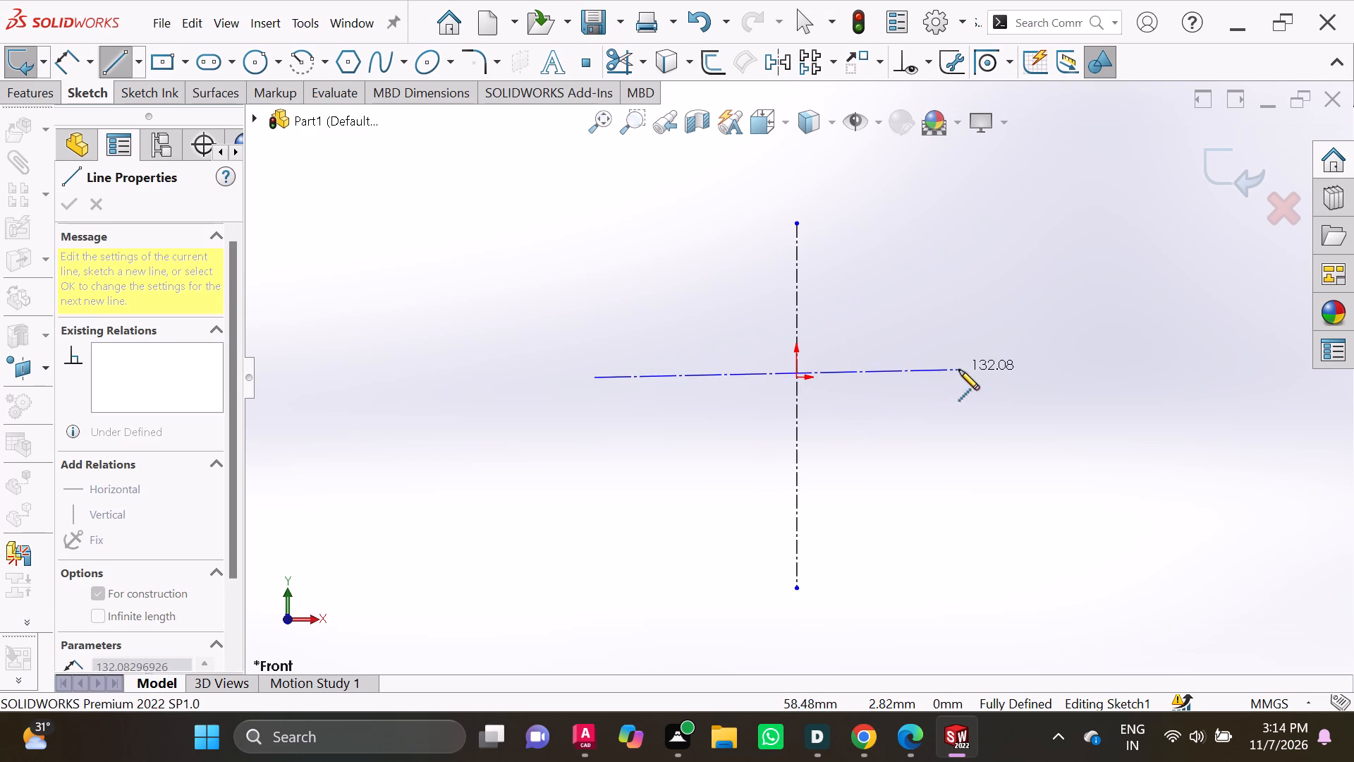
{"action": "left_click", "coordinate": [1012, 375]}
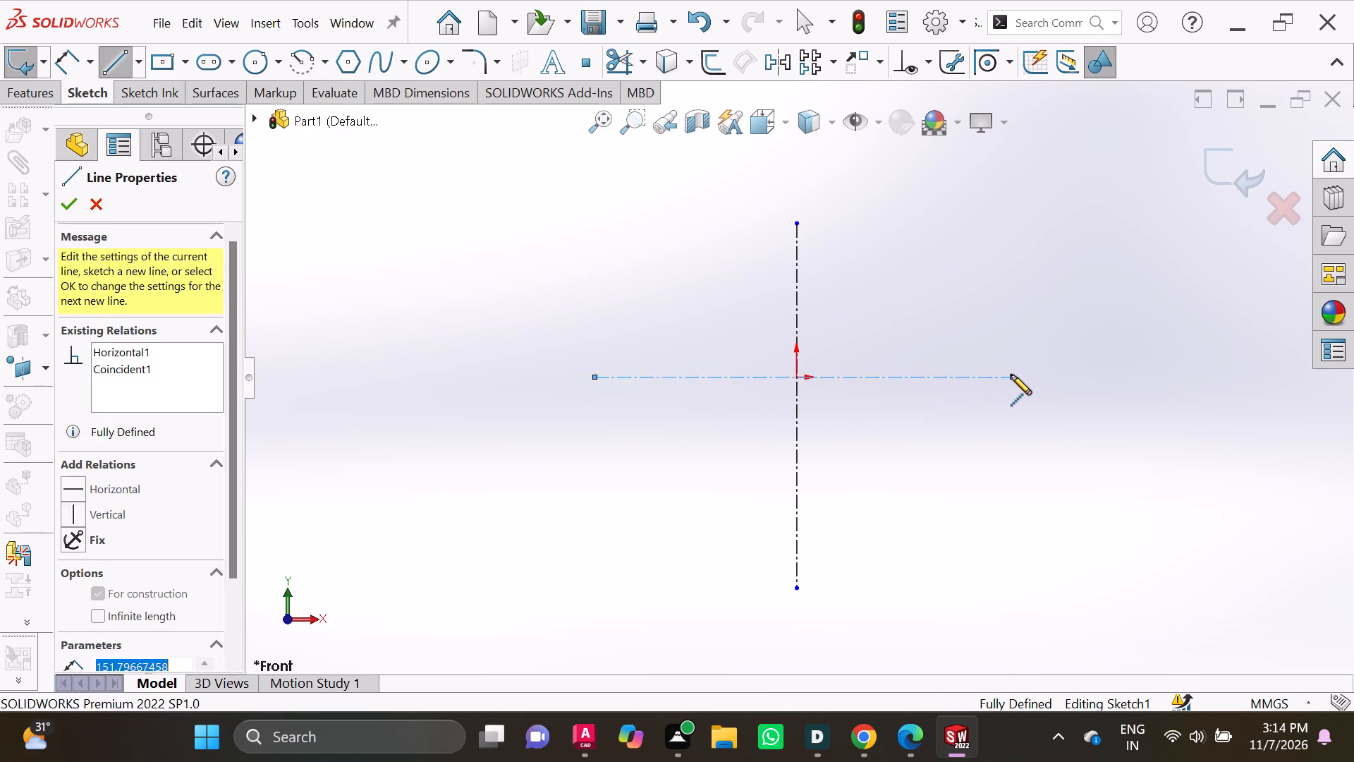
{"action": "key", "text": "Escape"}
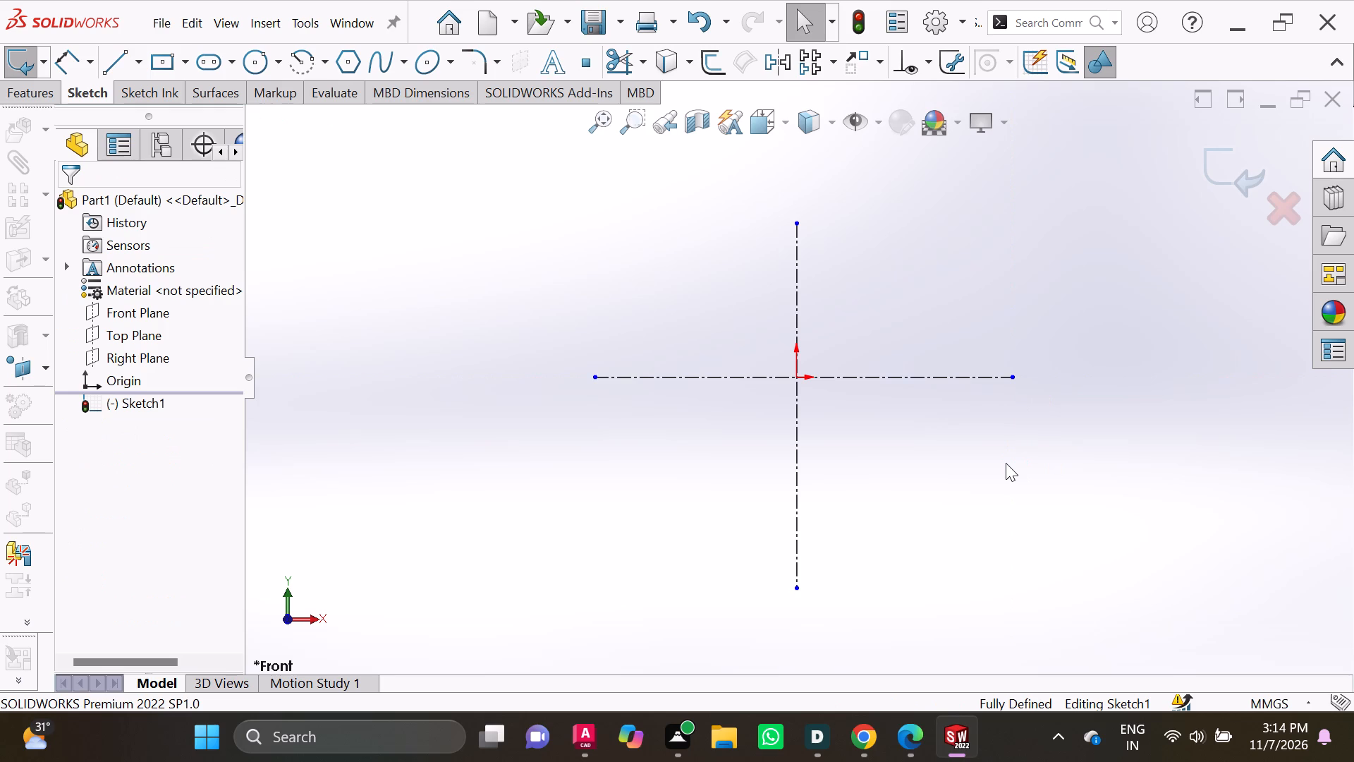
Sketch a circle centred on the origin with a radius of about 49 mm.
{"action": "left_click", "coordinate": [276, 58]}
{"action": "left_click", "coordinate": [298, 92]}
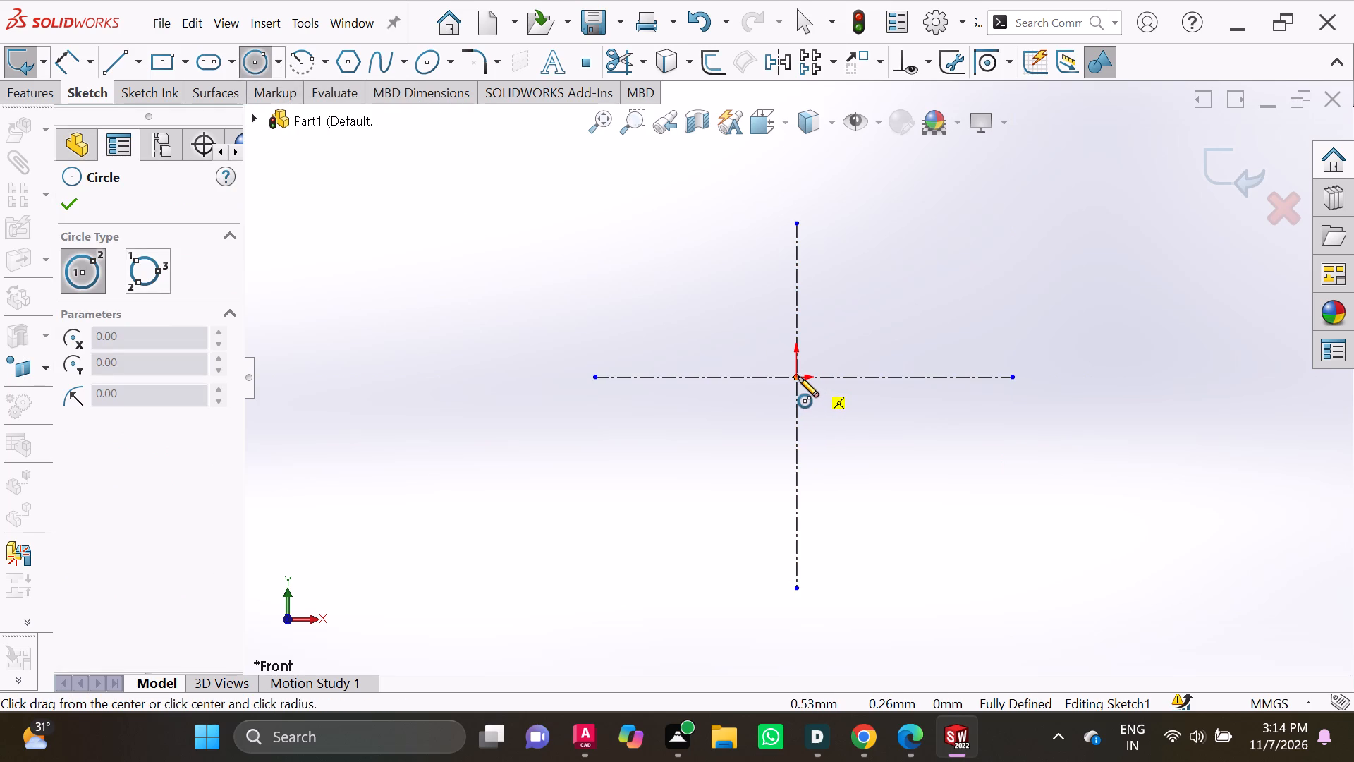
{"action": "left_click", "coordinate": [795, 377]}
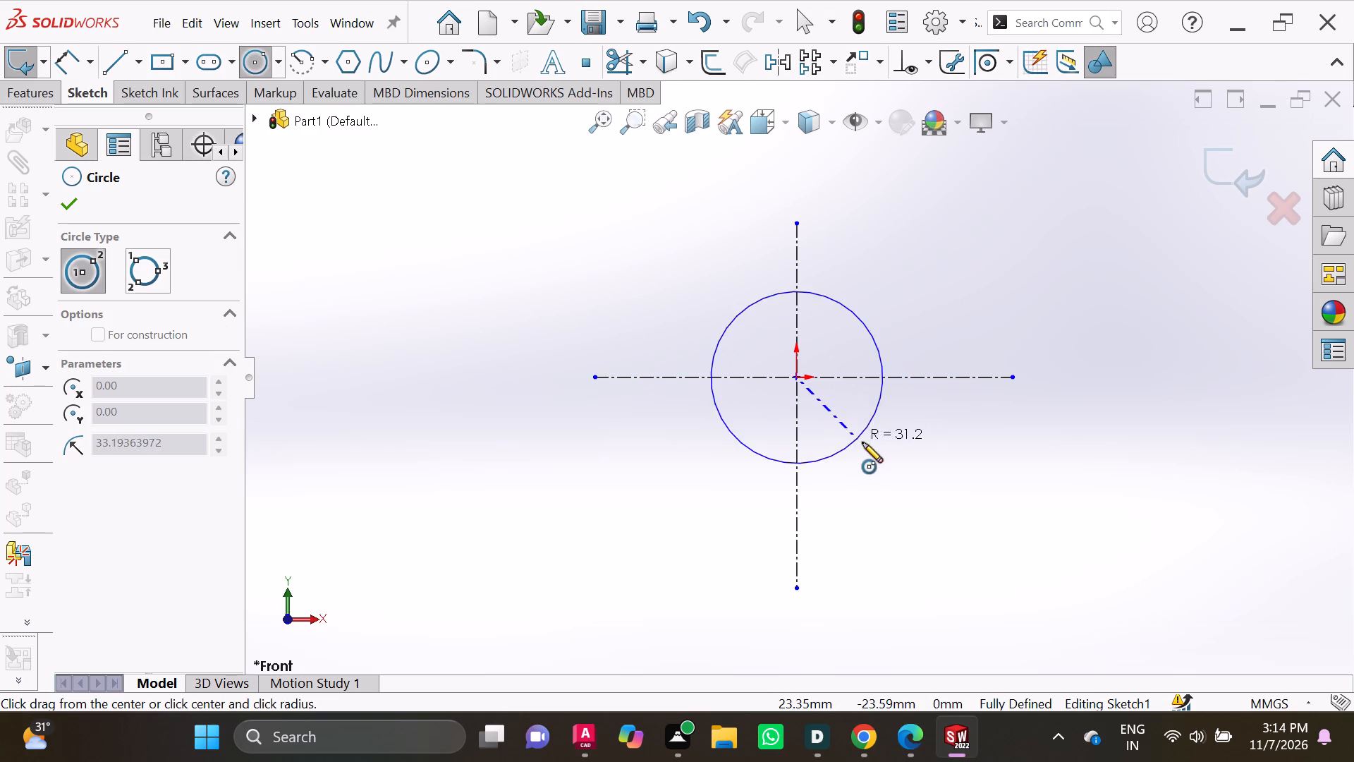
{"action": "type", "text": "100"}
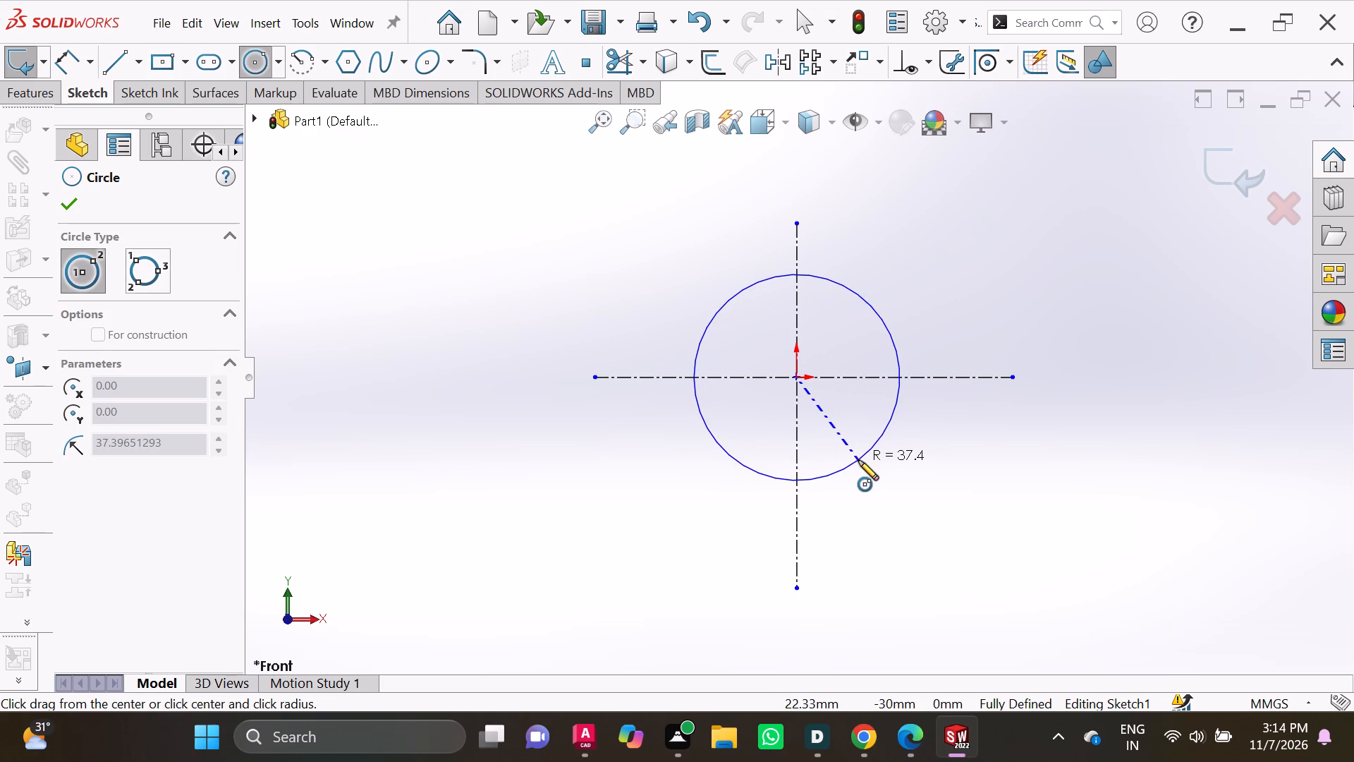
{"action": "key", "text": "Return"}
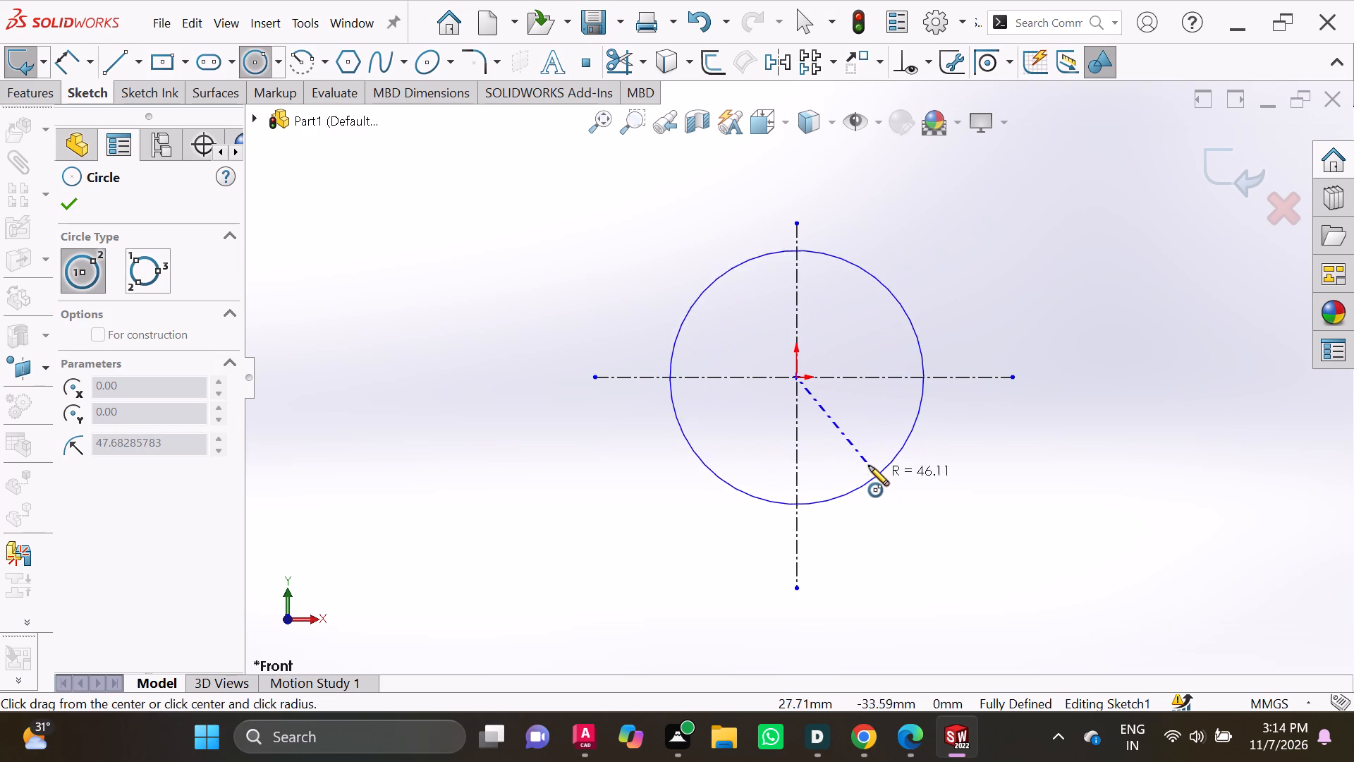
{"action": "left_click", "coordinate": [901, 464]}
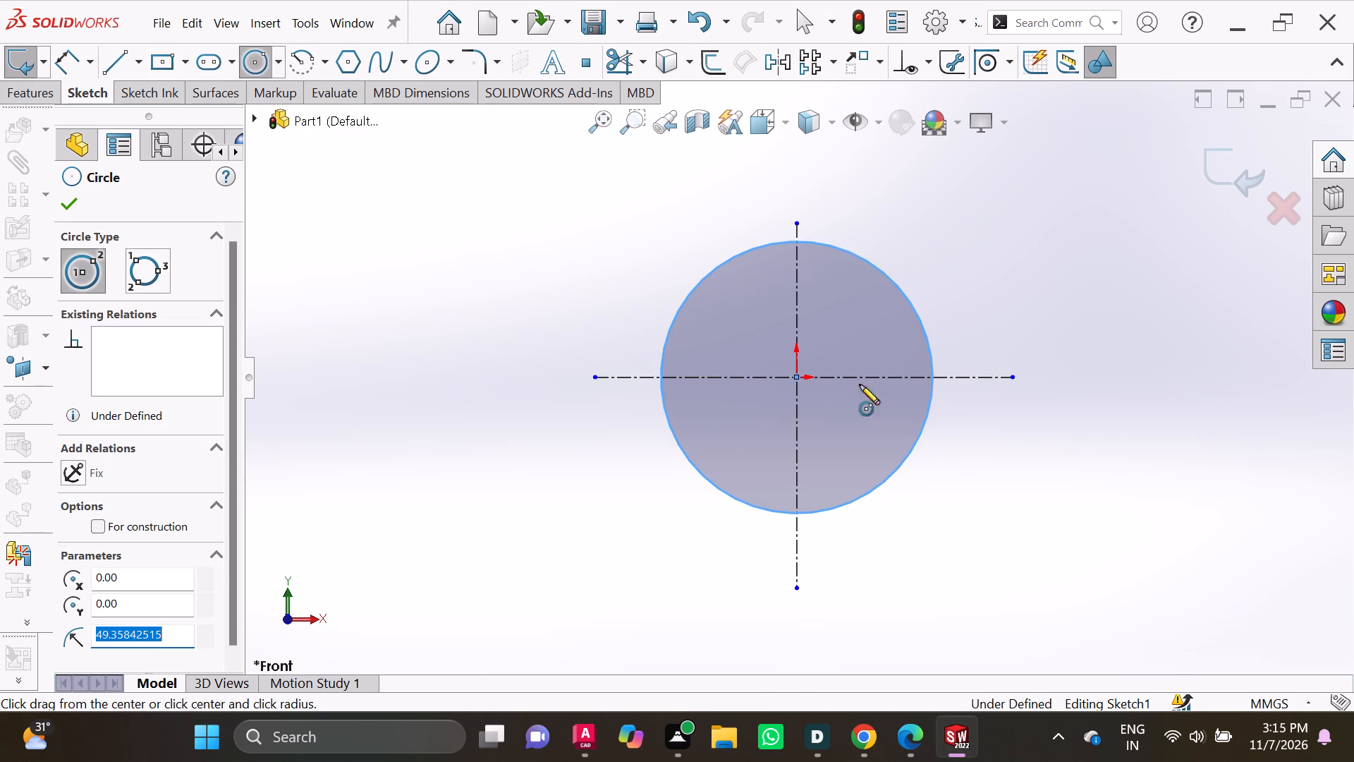
Dimension the circle's diameter and set it to 100 mm.
{"action": "left_click", "coordinate": [70, 61]}
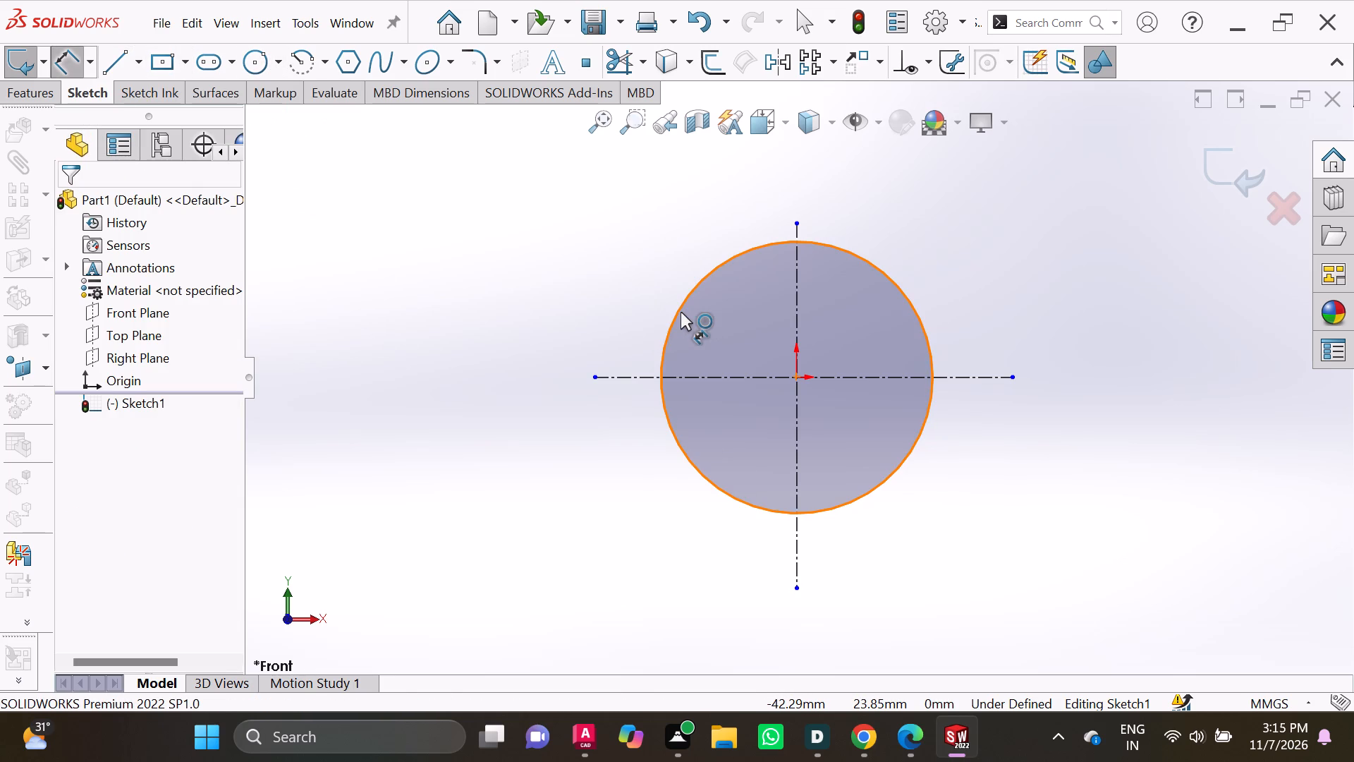
{"action": "left_click", "coordinate": [678, 311]}
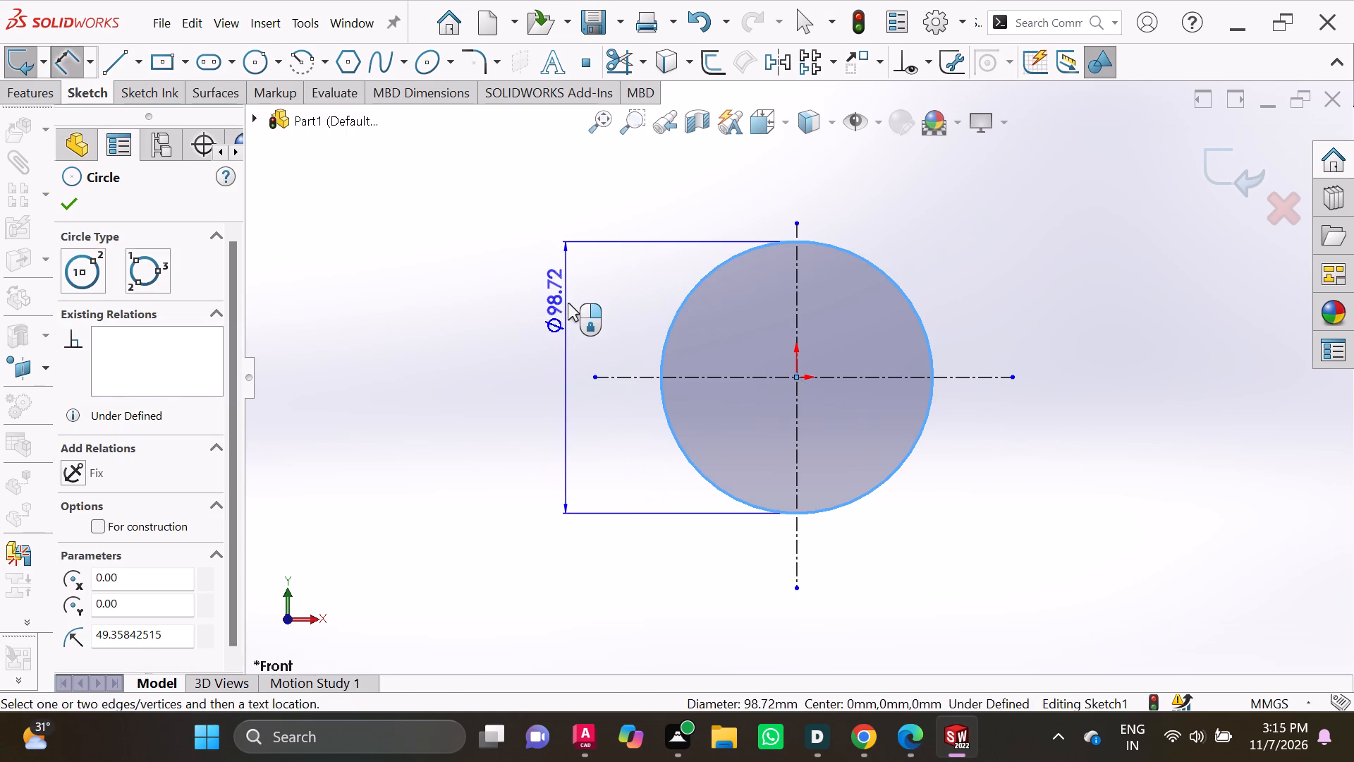
{"action": "left_click", "coordinate": [568, 303]}
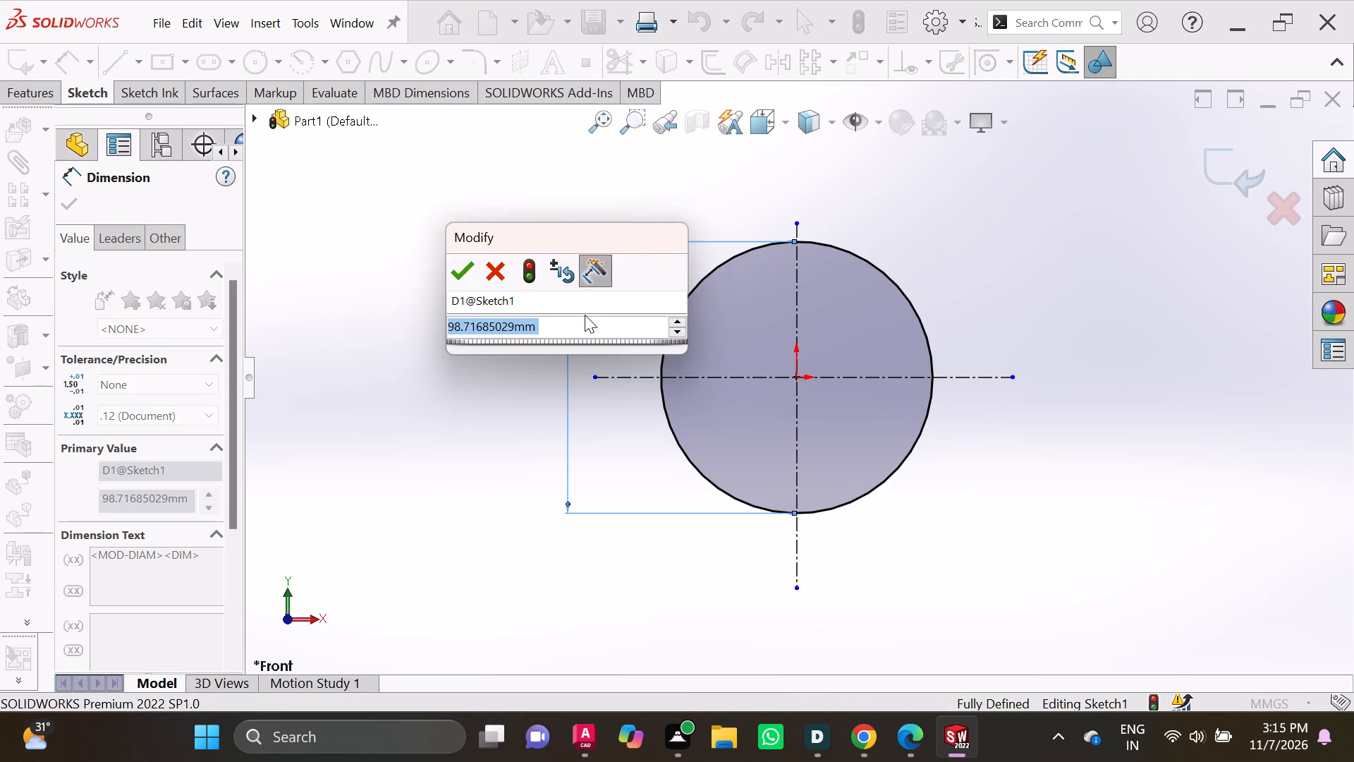
{"action": "key", "text": "BackSpace"}
{"action": "type", "text": "100"}
{"action": "key", "text": "Return"}
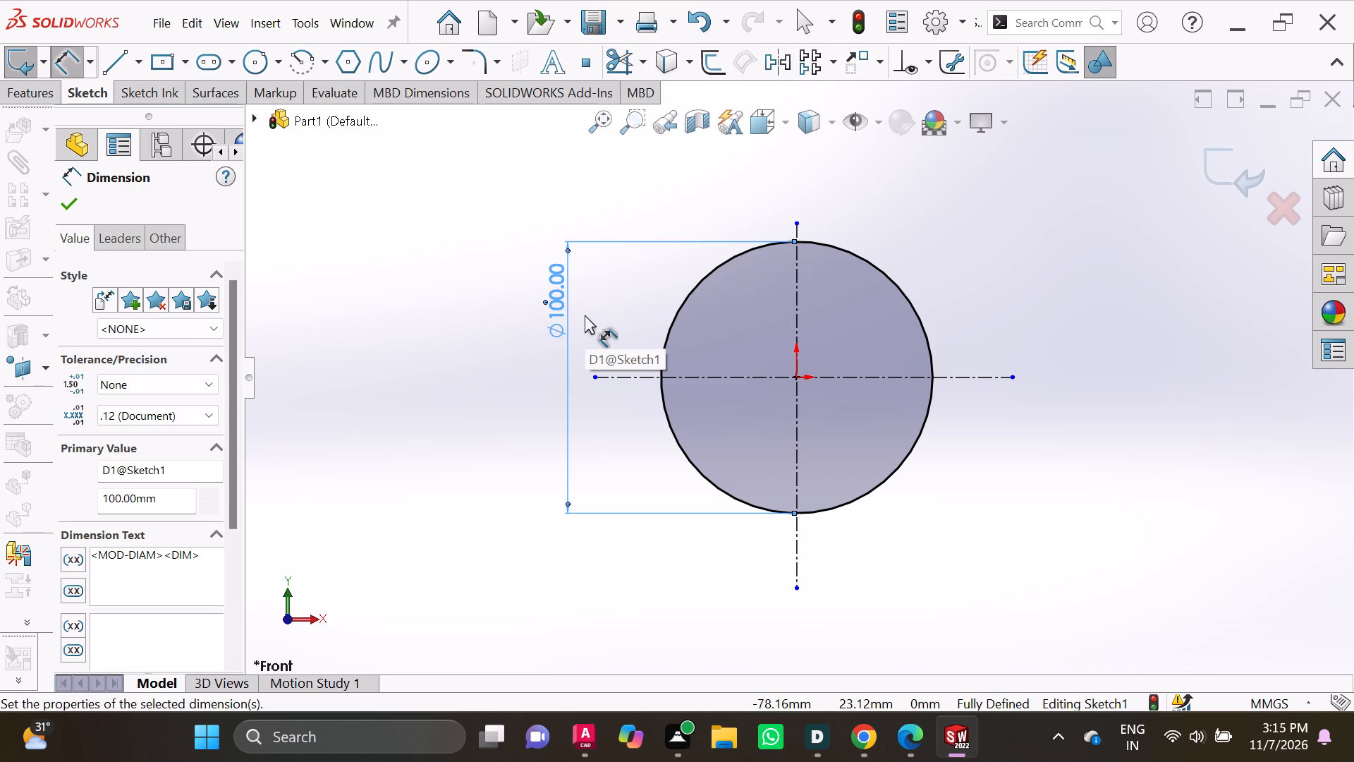
{"action": "key", "text": "Escape"}
{"action": "key", "text": "Escape"}
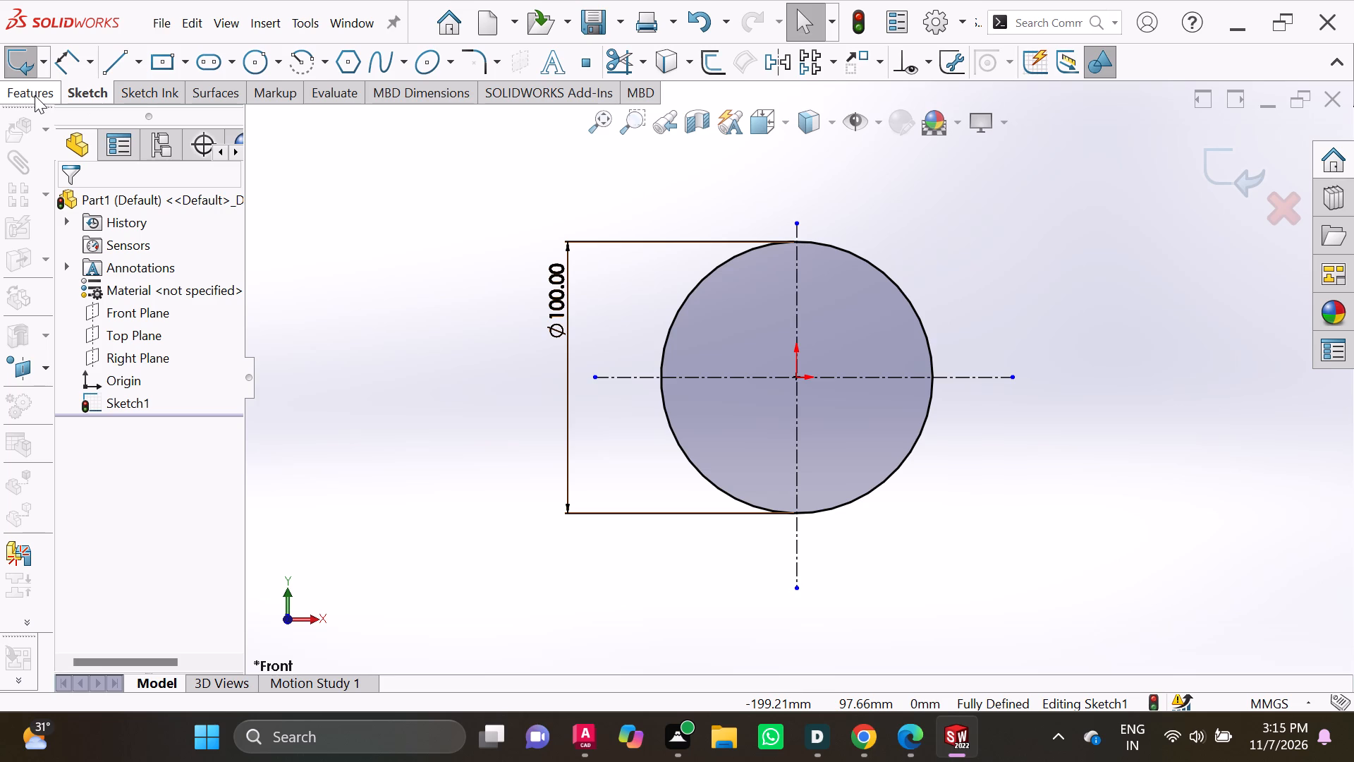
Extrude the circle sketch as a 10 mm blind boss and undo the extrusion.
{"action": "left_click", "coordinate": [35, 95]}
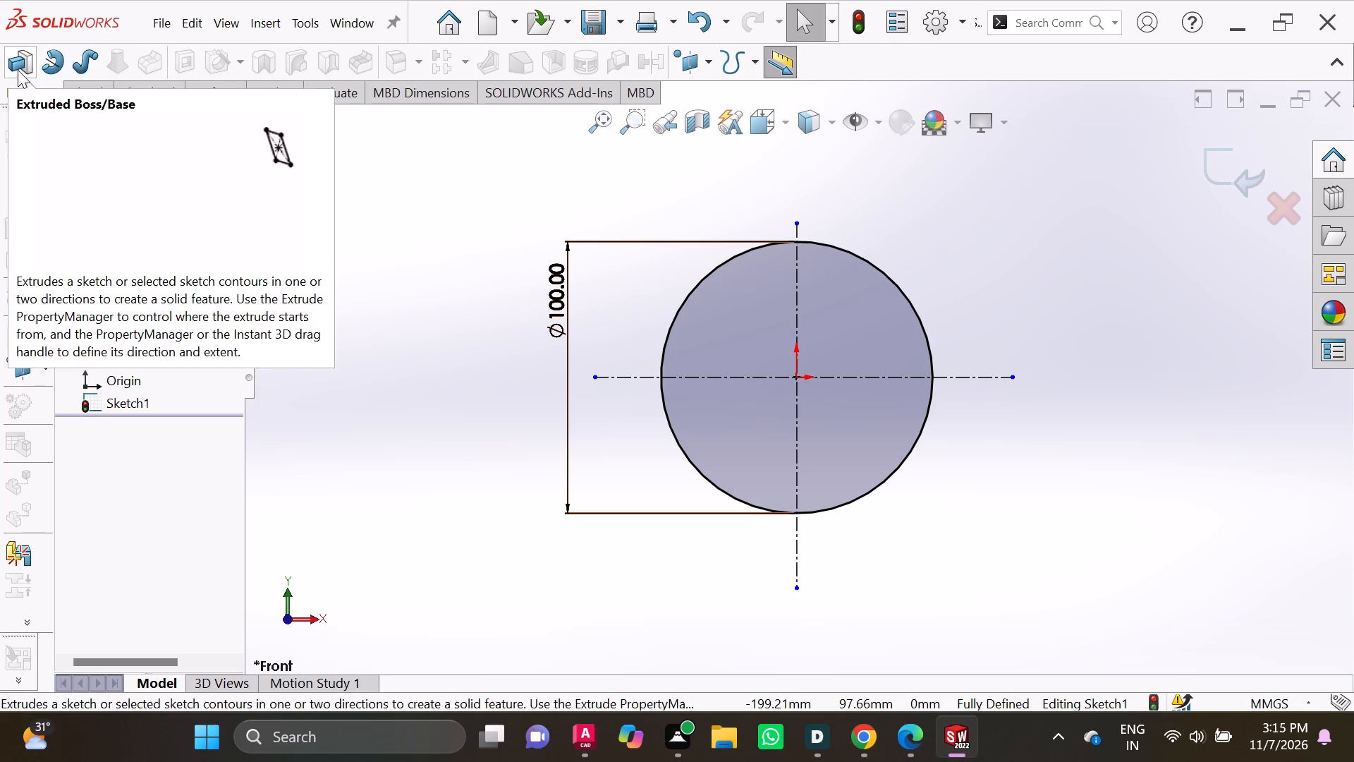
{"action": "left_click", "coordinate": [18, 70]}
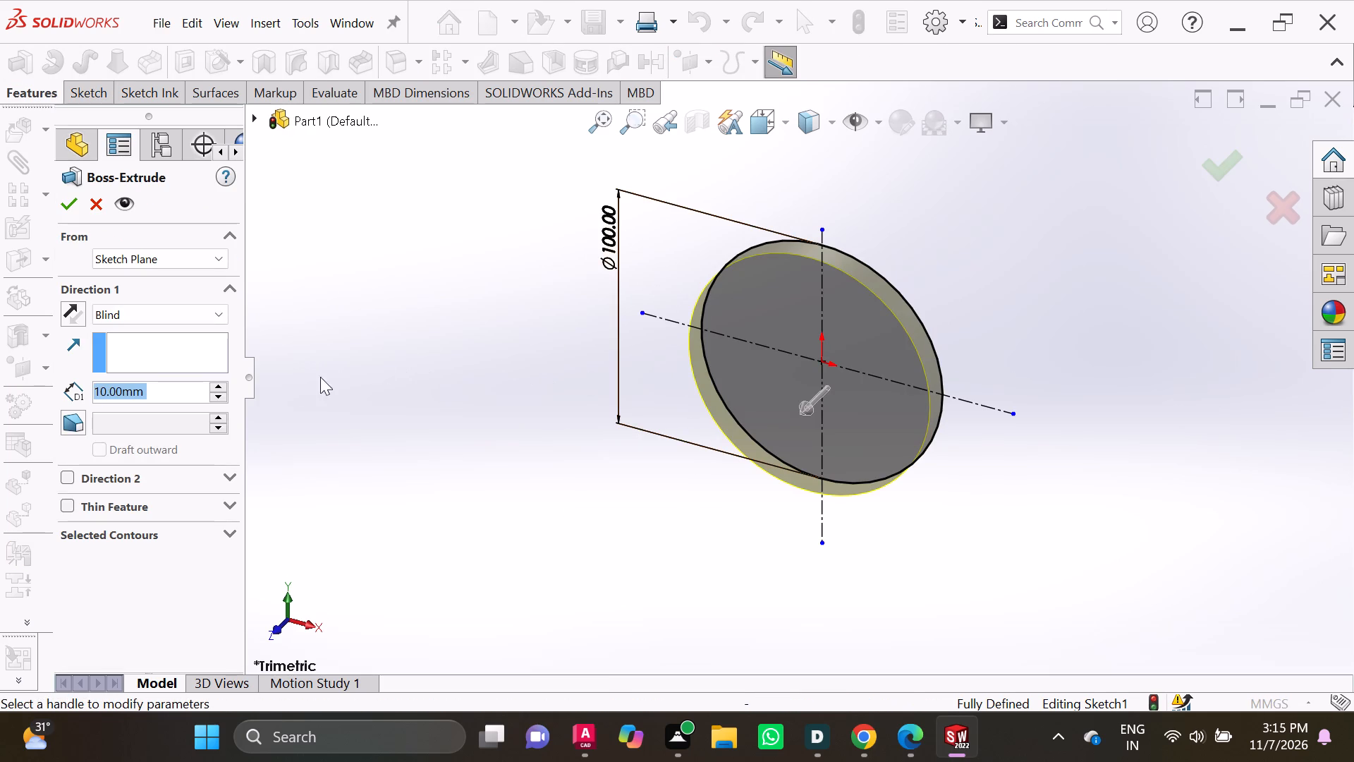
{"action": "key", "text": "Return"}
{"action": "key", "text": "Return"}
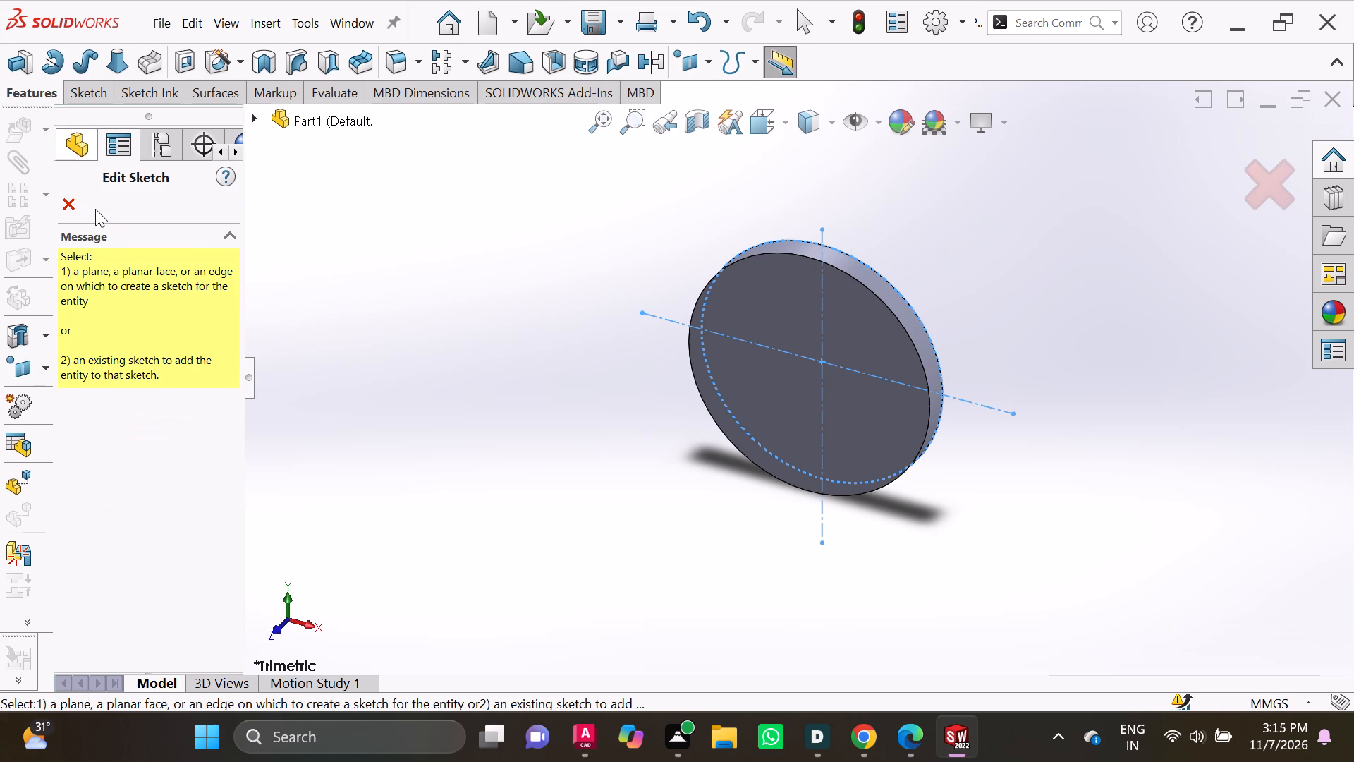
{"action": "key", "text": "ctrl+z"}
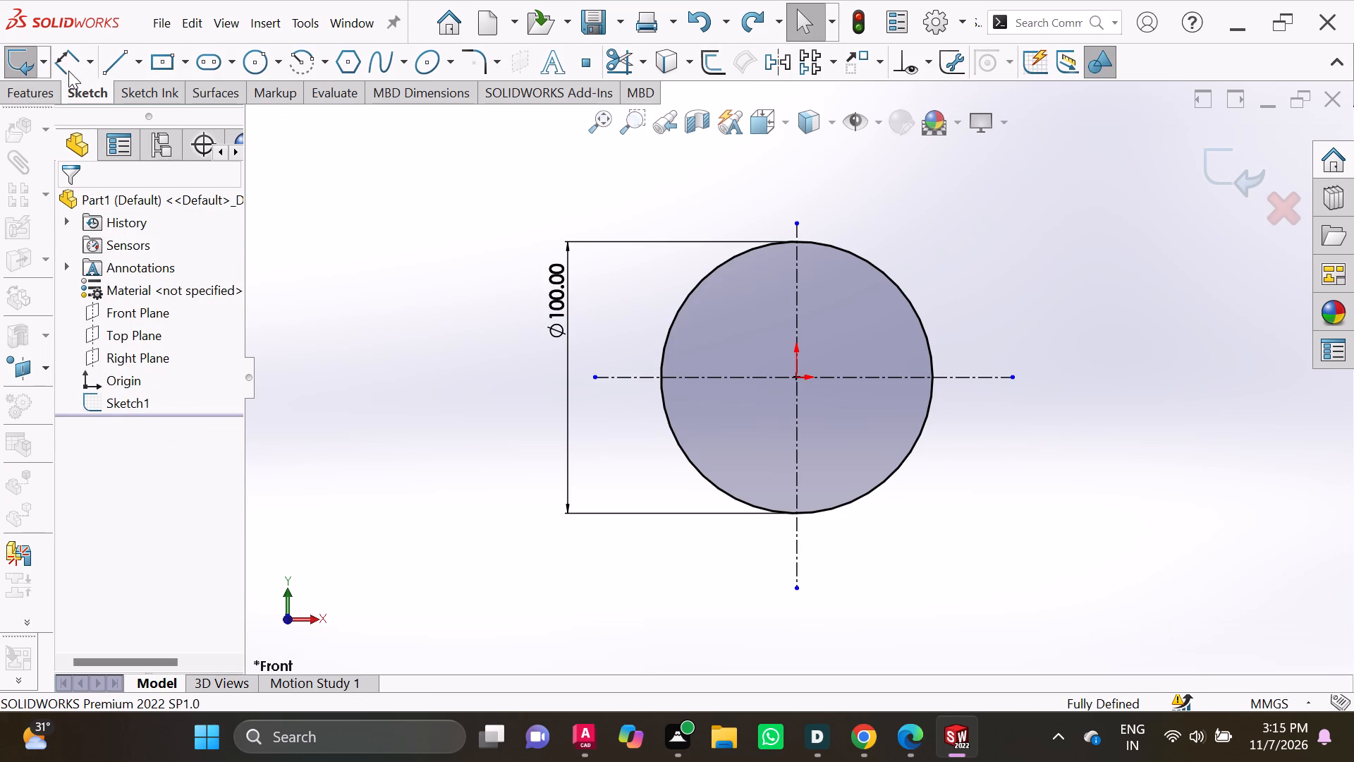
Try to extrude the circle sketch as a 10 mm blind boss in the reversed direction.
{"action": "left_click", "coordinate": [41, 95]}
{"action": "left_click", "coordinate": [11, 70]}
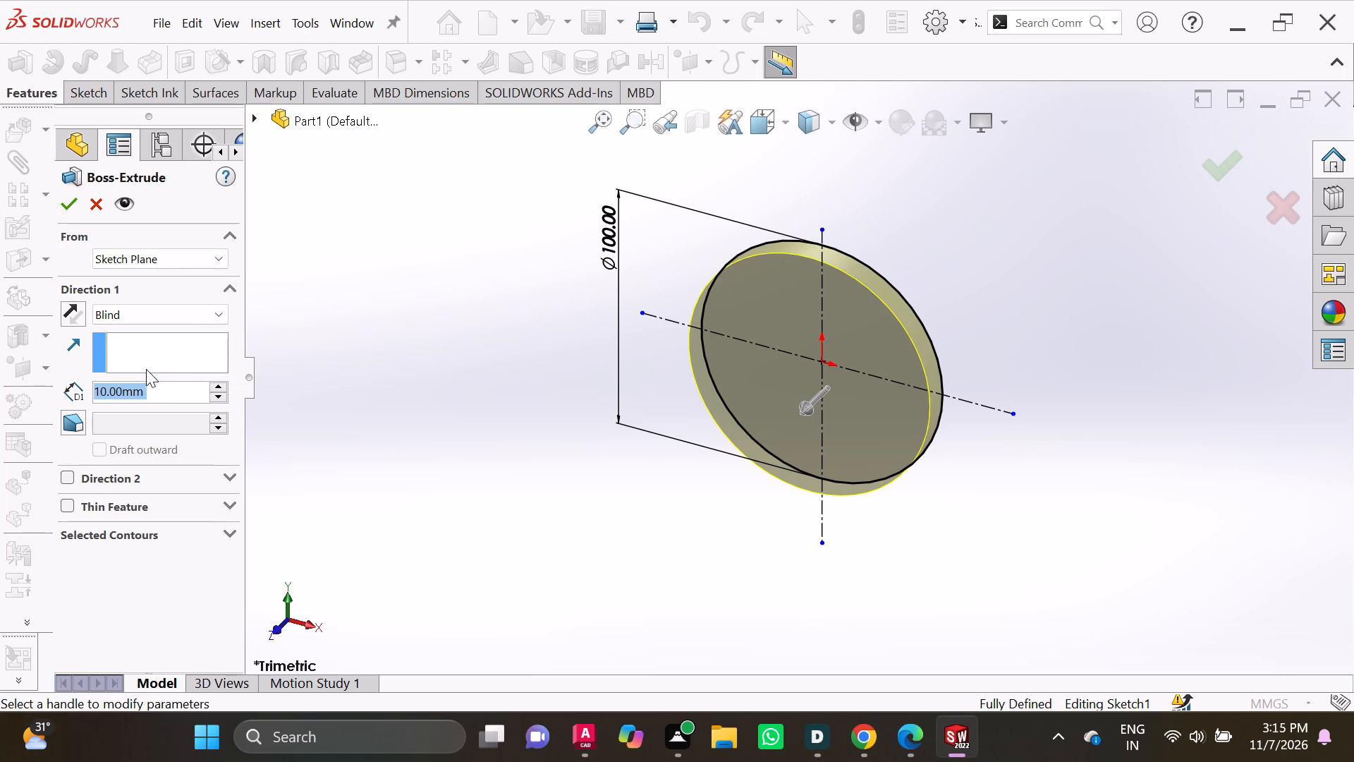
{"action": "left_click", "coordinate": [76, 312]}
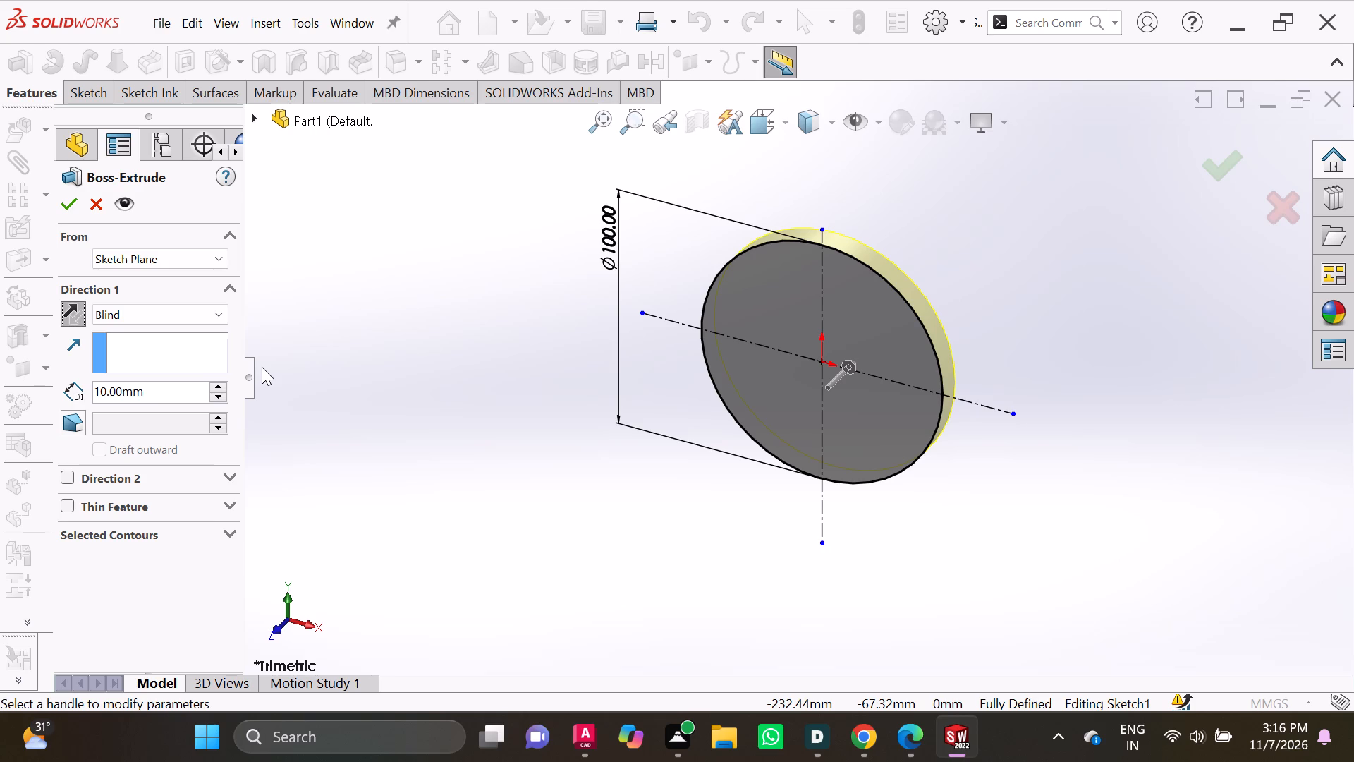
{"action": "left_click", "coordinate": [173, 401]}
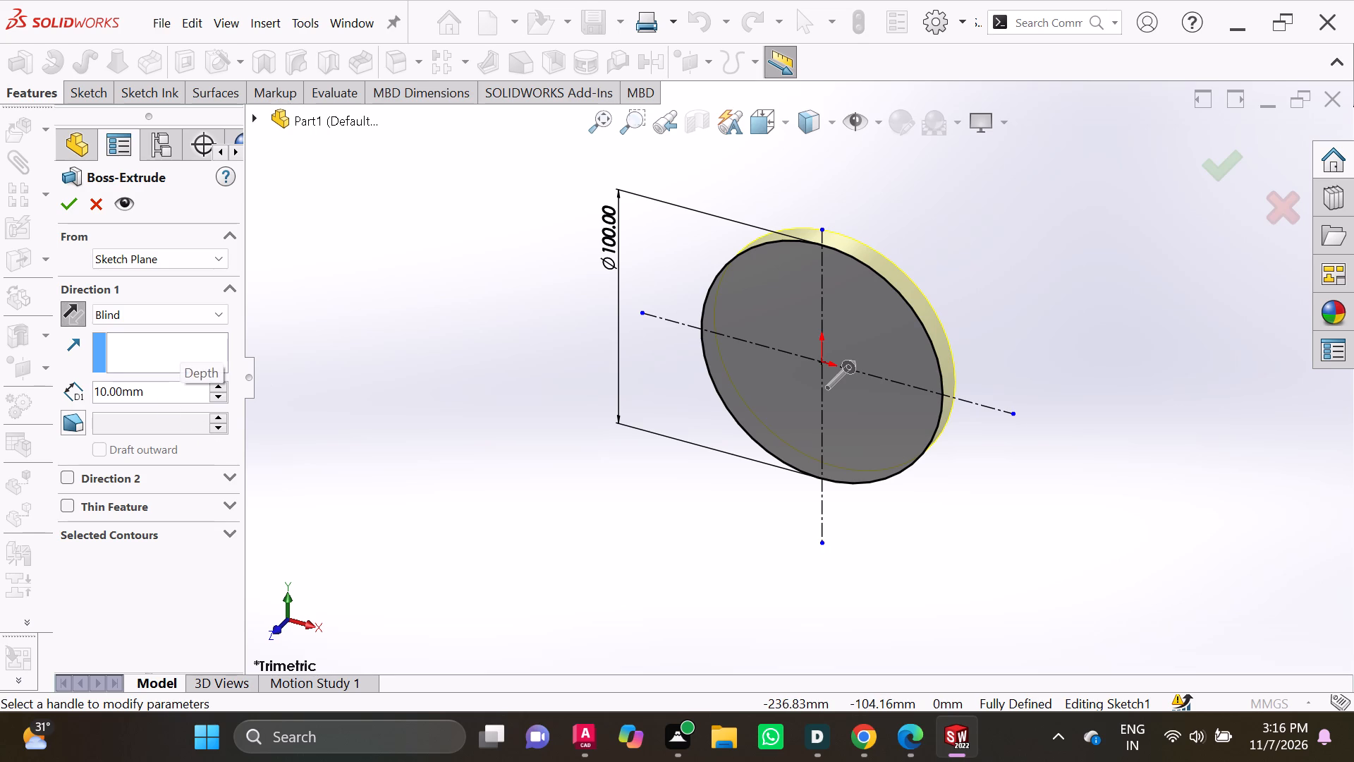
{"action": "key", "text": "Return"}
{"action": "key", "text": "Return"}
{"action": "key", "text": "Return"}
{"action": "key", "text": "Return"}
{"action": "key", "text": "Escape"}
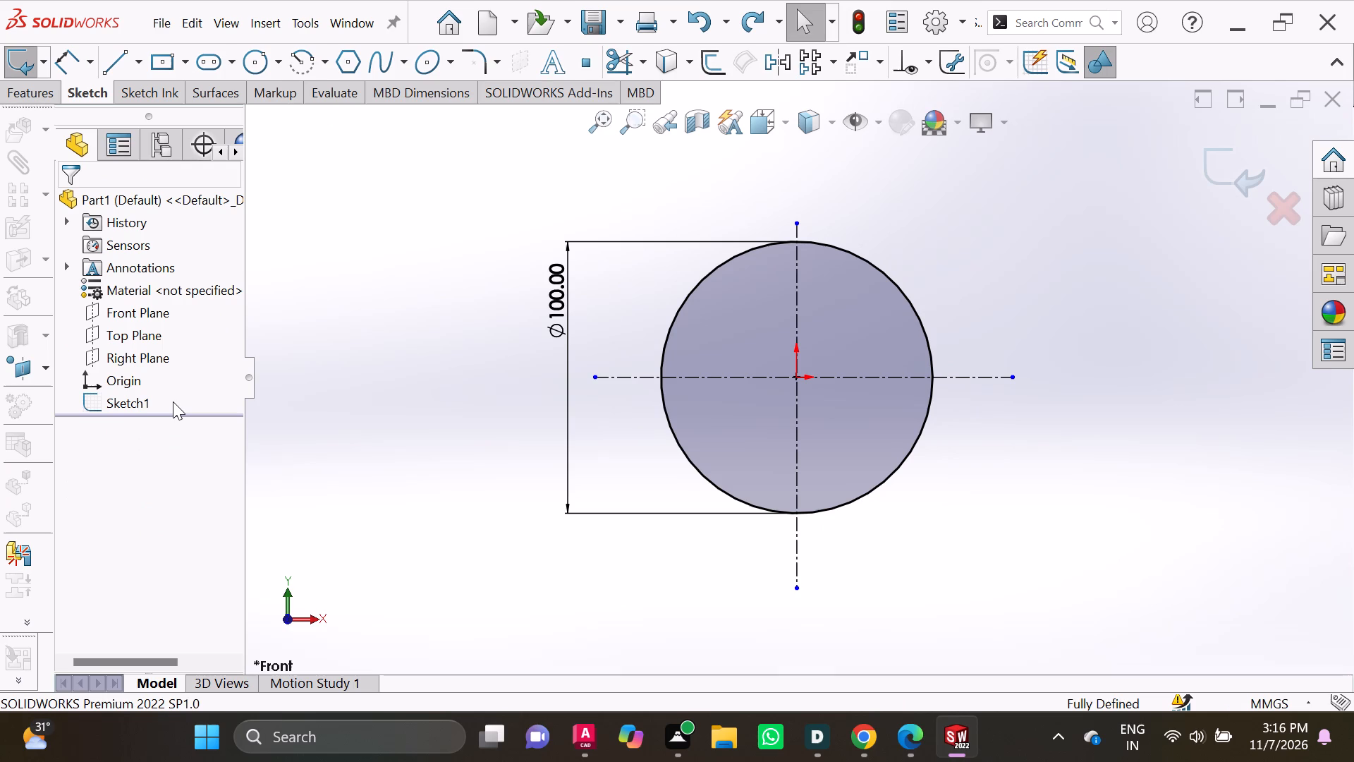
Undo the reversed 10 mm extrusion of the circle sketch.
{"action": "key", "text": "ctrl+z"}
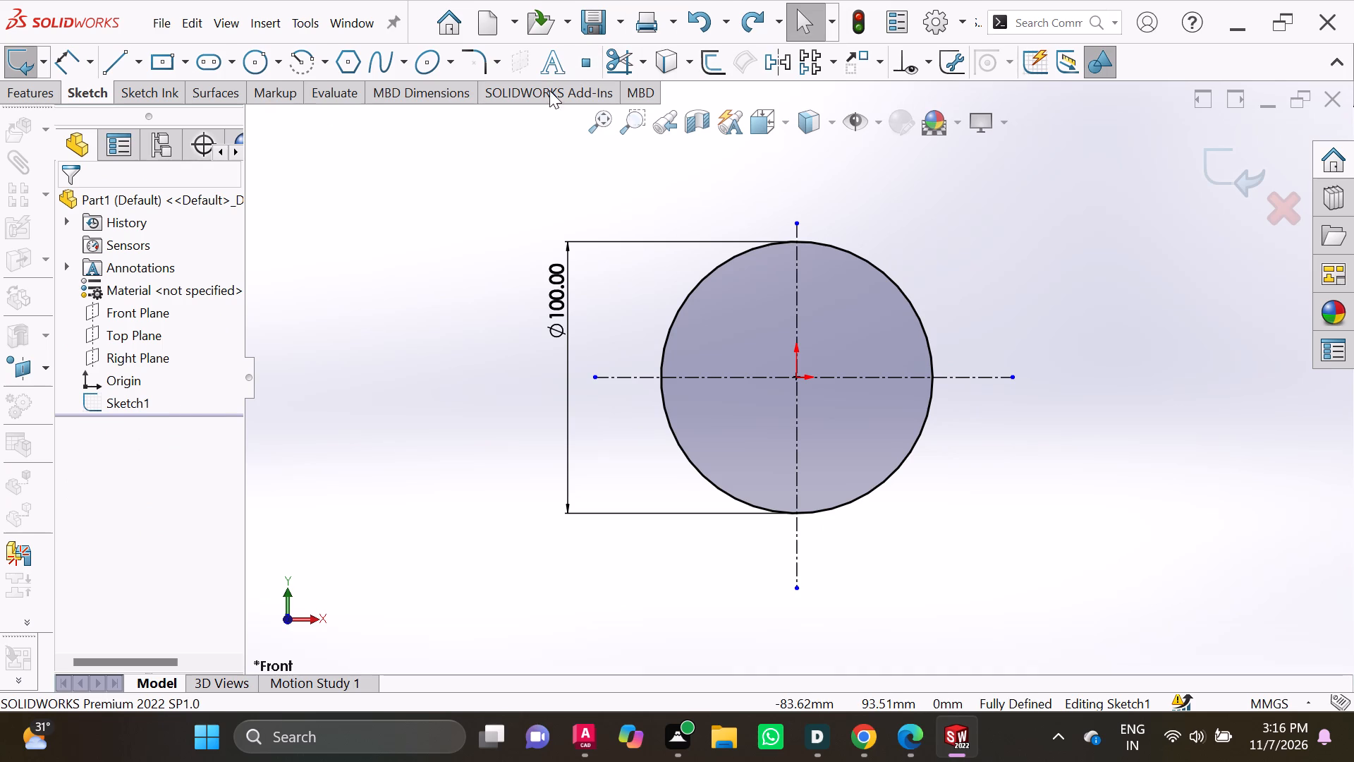
Extrude the 100 mm circle sketch as a blind boss 140 mm deep.
{"action": "left_click", "coordinate": [31, 83]}
{"action": "left_click", "coordinate": [16, 64]}
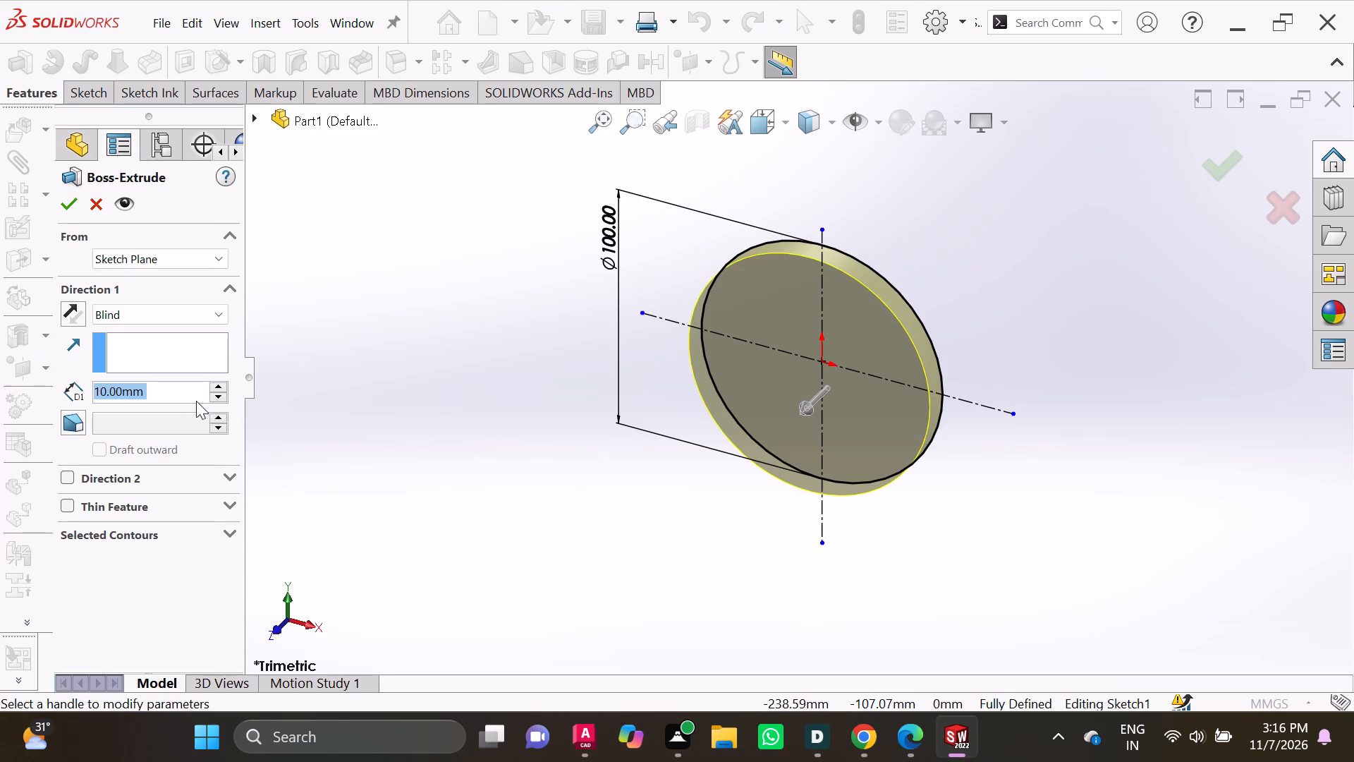
{"action": "key", "text": "BackSpace"}
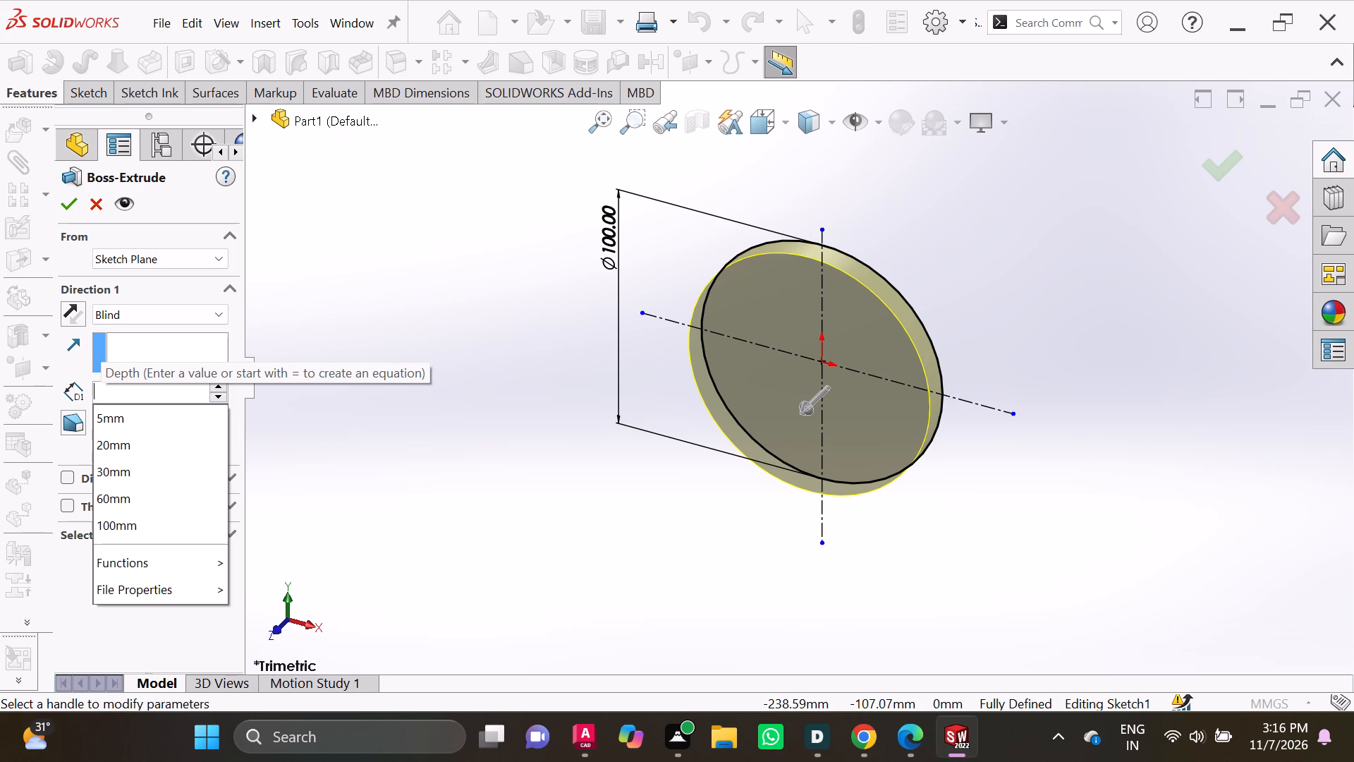
{"action": "type", "text": "14"}
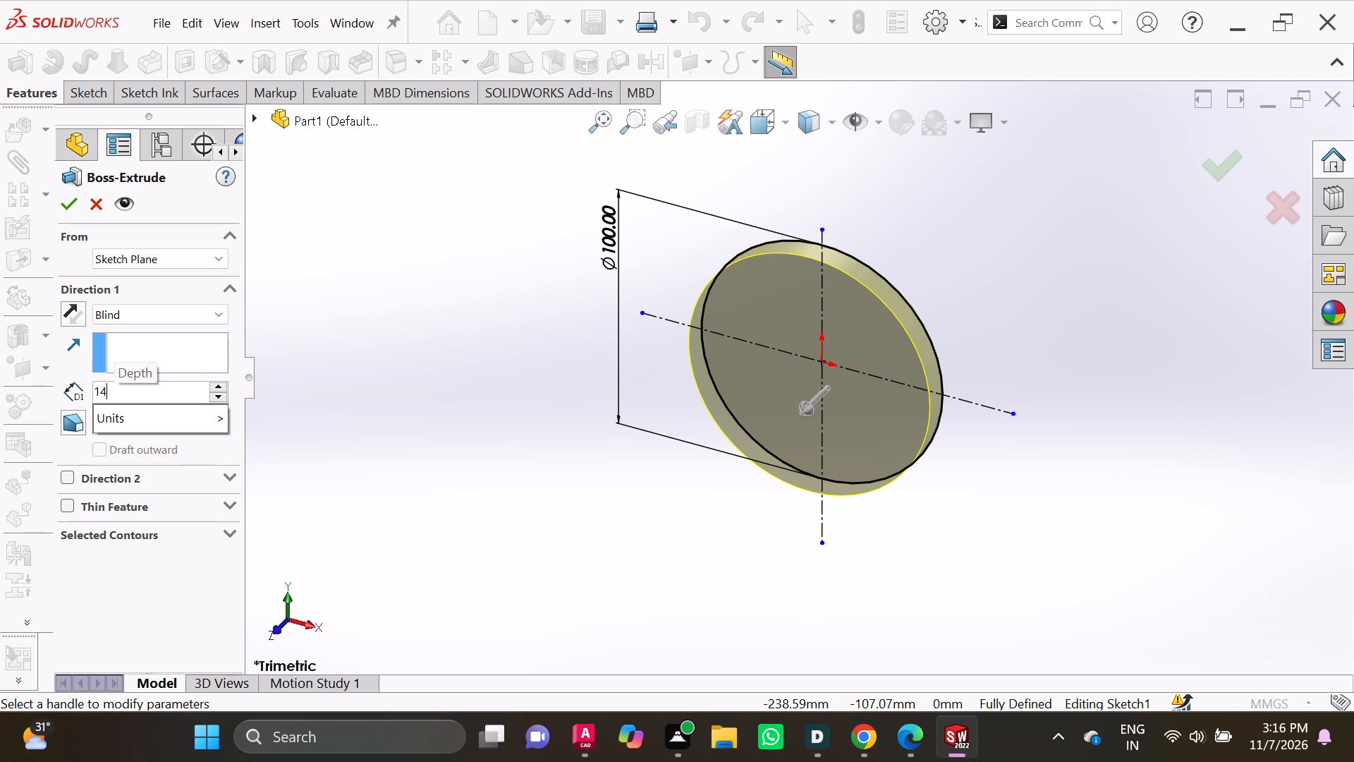
{"action": "key", "text": "0"}
{"action": "key", "text": "Return"}
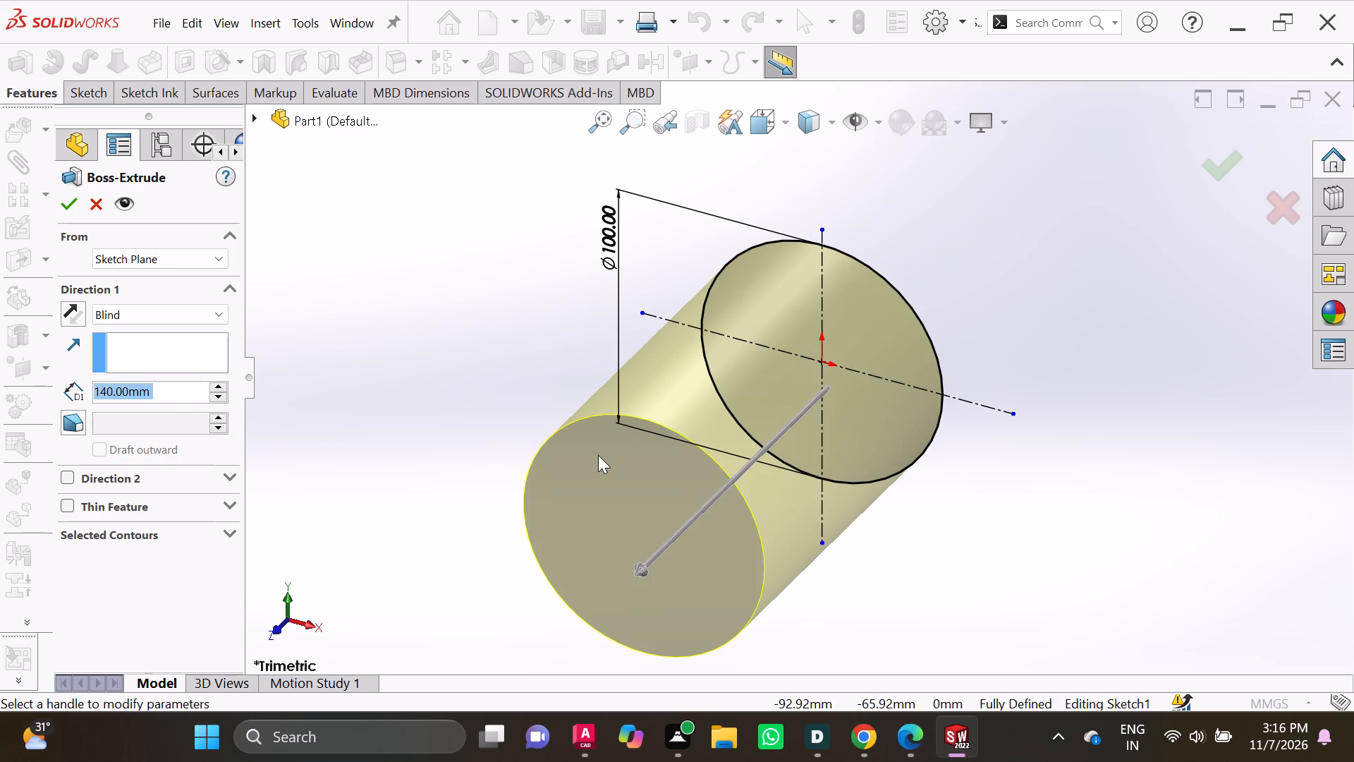
{"action": "scroll", "coordinate": [598, 455], "scroll_direction": "down", "scroll_amount": 1}
{"action": "scroll", "coordinate": [598, 458], "scroll_direction": "up", "scroll_amount": 2}
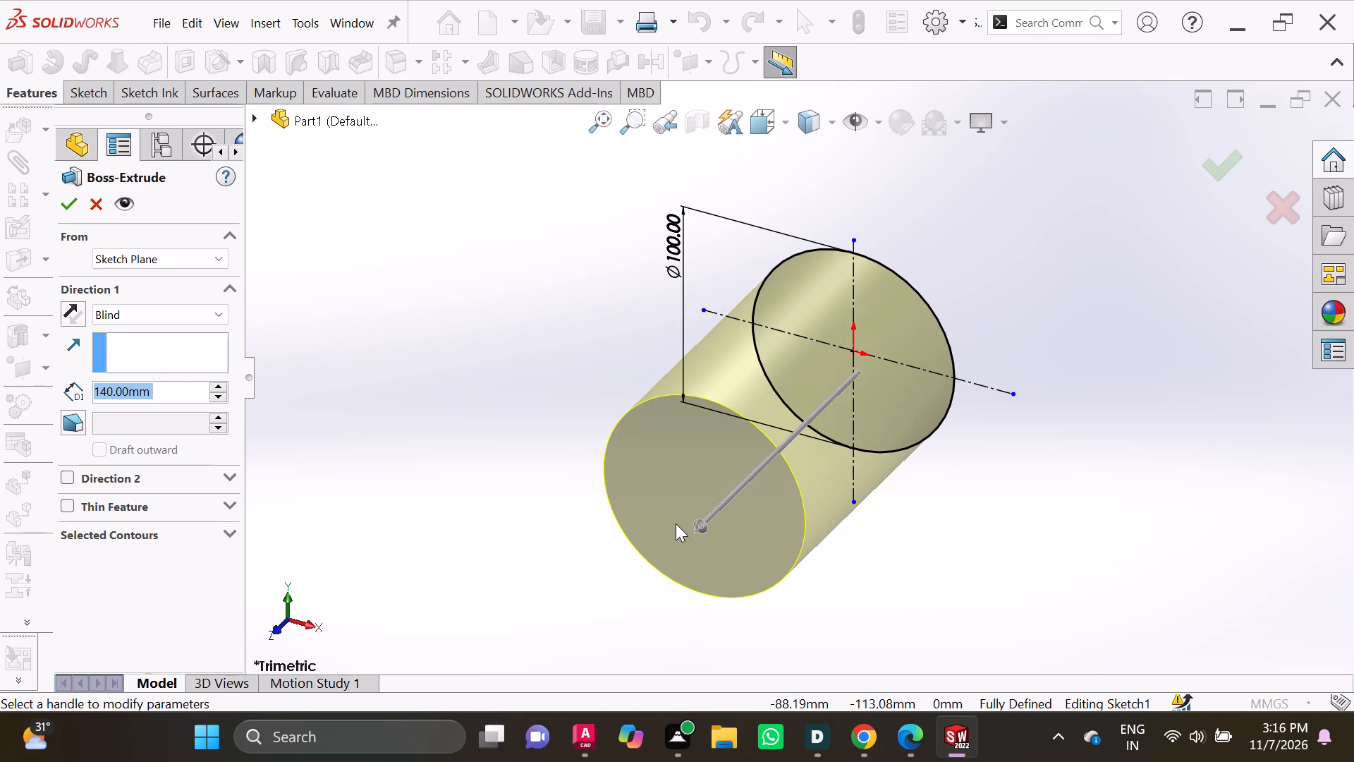
{"action": "key", "text": "Return"}
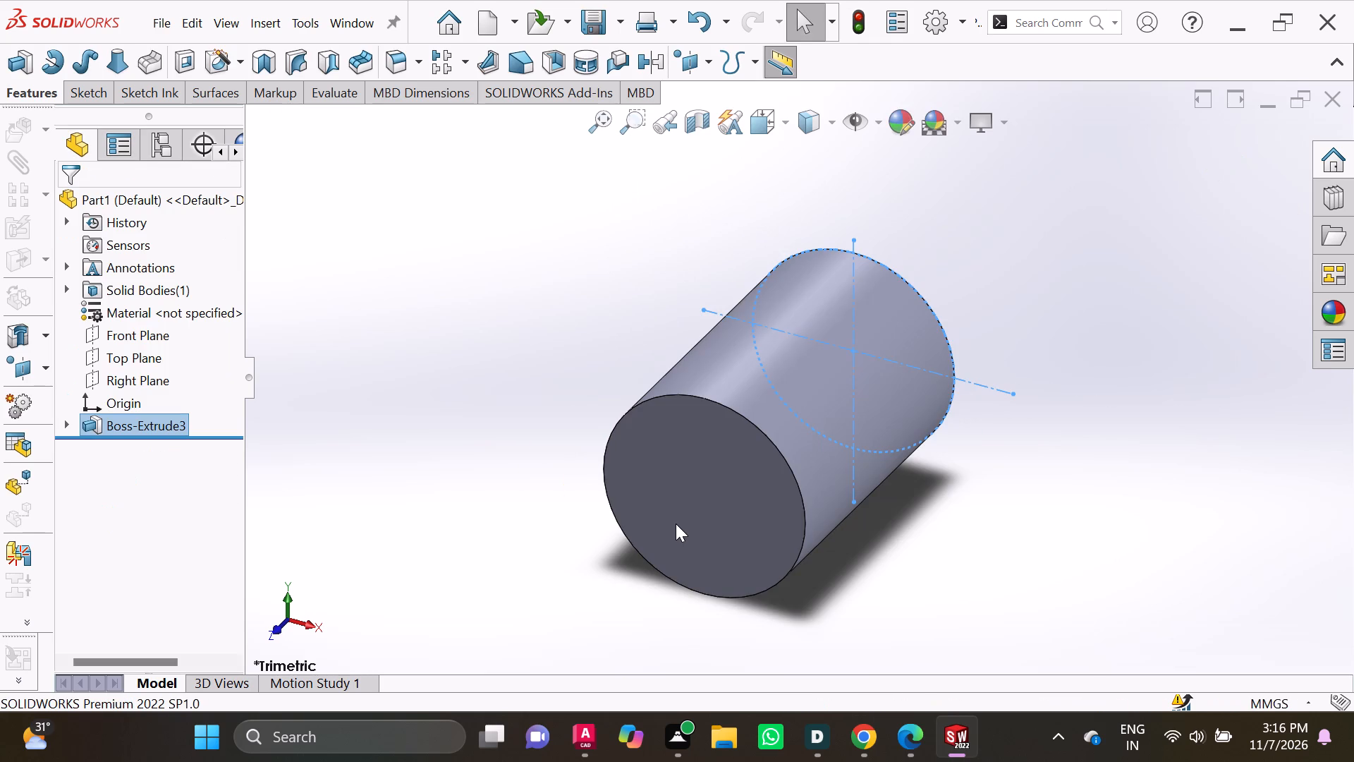
Show the cylinder in the standard Front view.
{"action": "scroll", "coordinate": [676, 524], "scroll_direction": "down", "scroll_amount": 1}
{"action": "scroll", "coordinate": [684, 524], "scroll_direction": "up", "scroll_amount": 1}
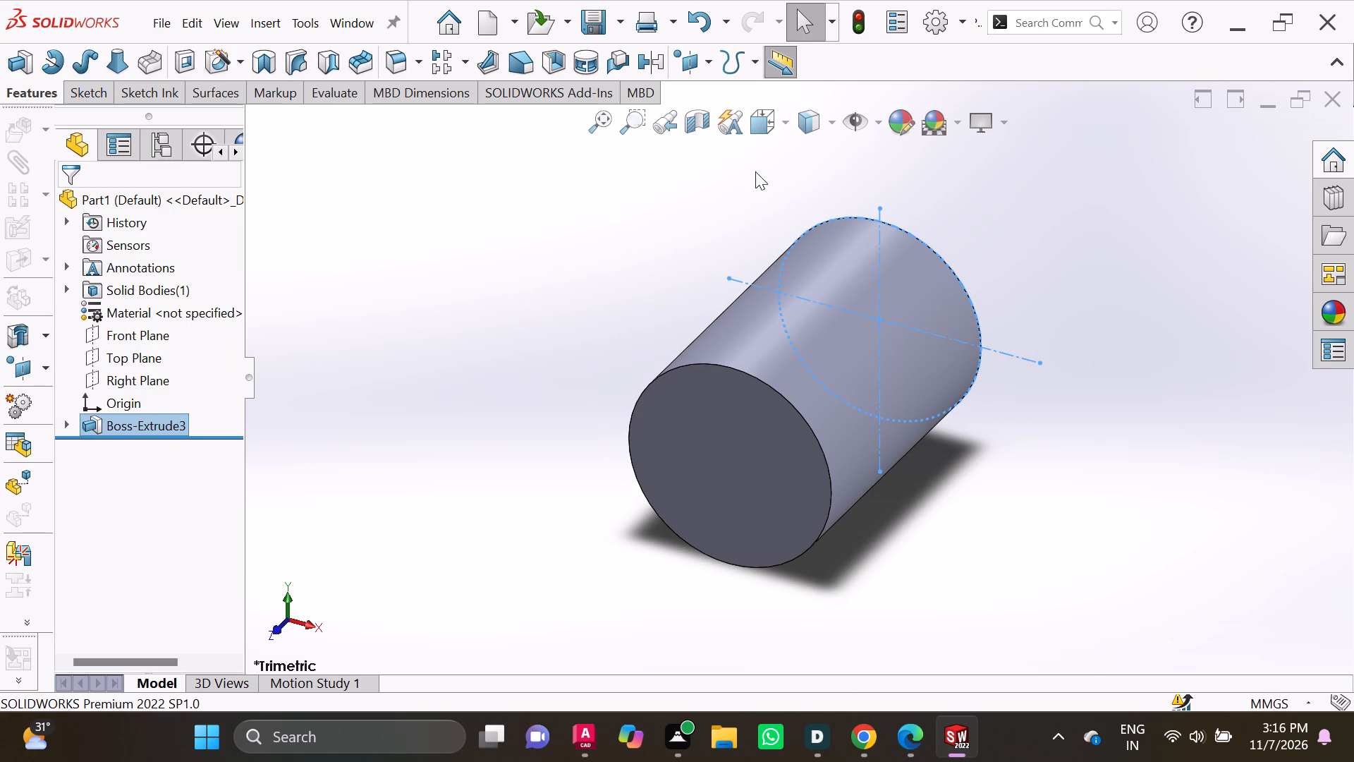
{"action": "left_click", "coordinate": [787, 126]}
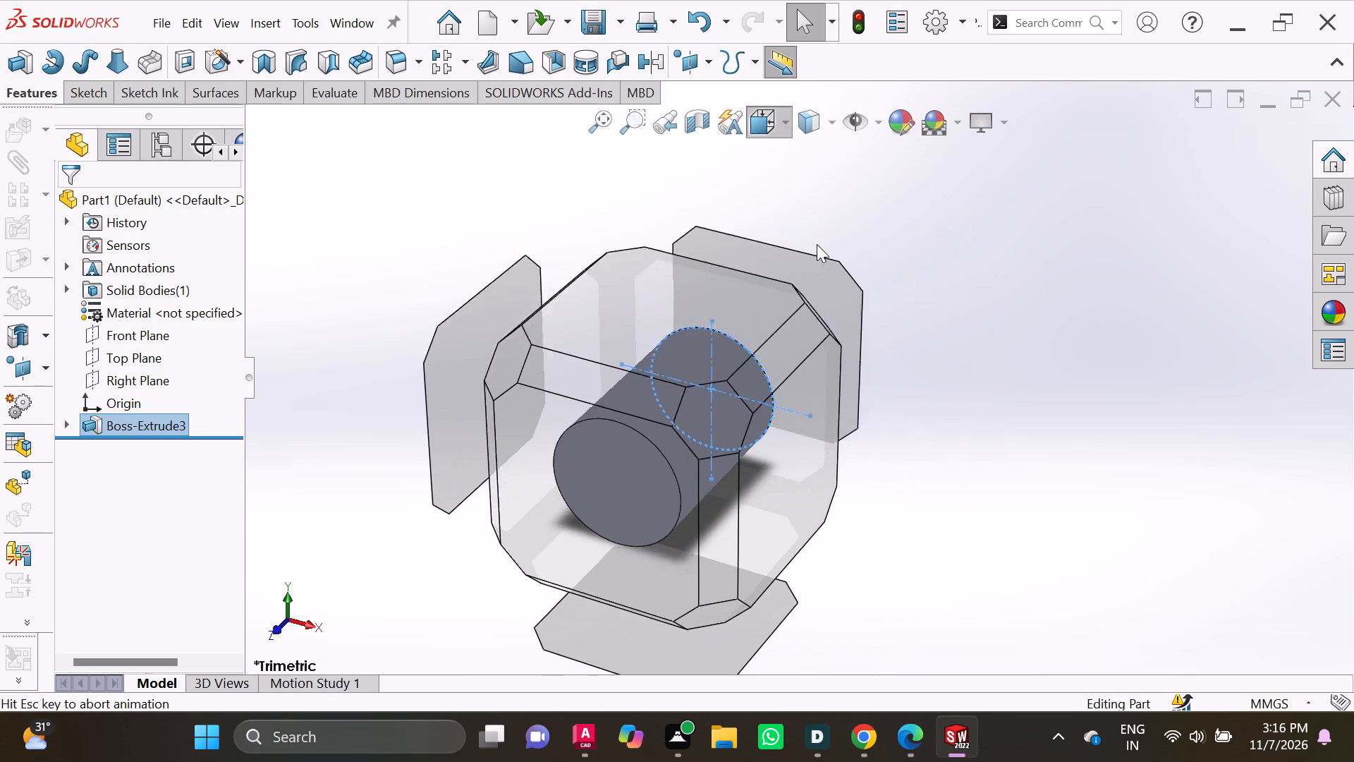
{"action": "left_click", "coordinate": [898, 260]}
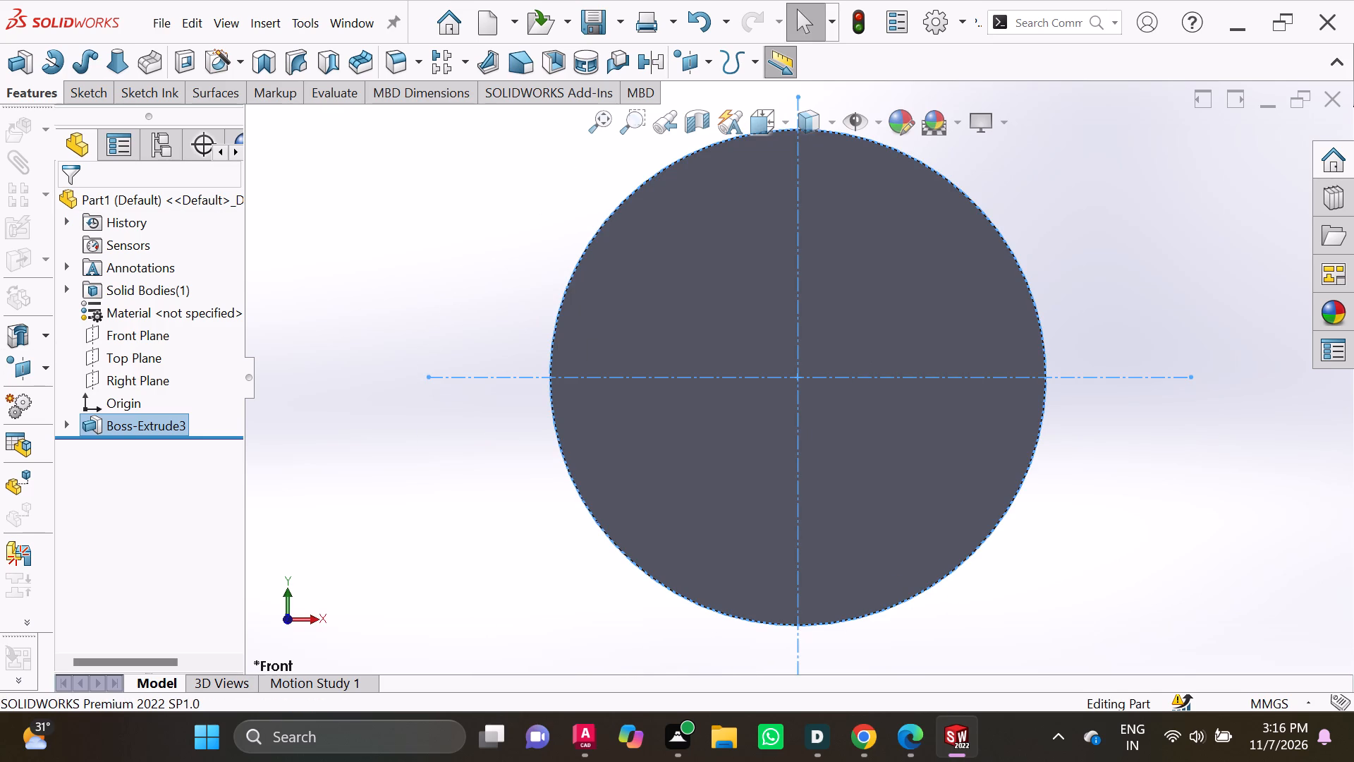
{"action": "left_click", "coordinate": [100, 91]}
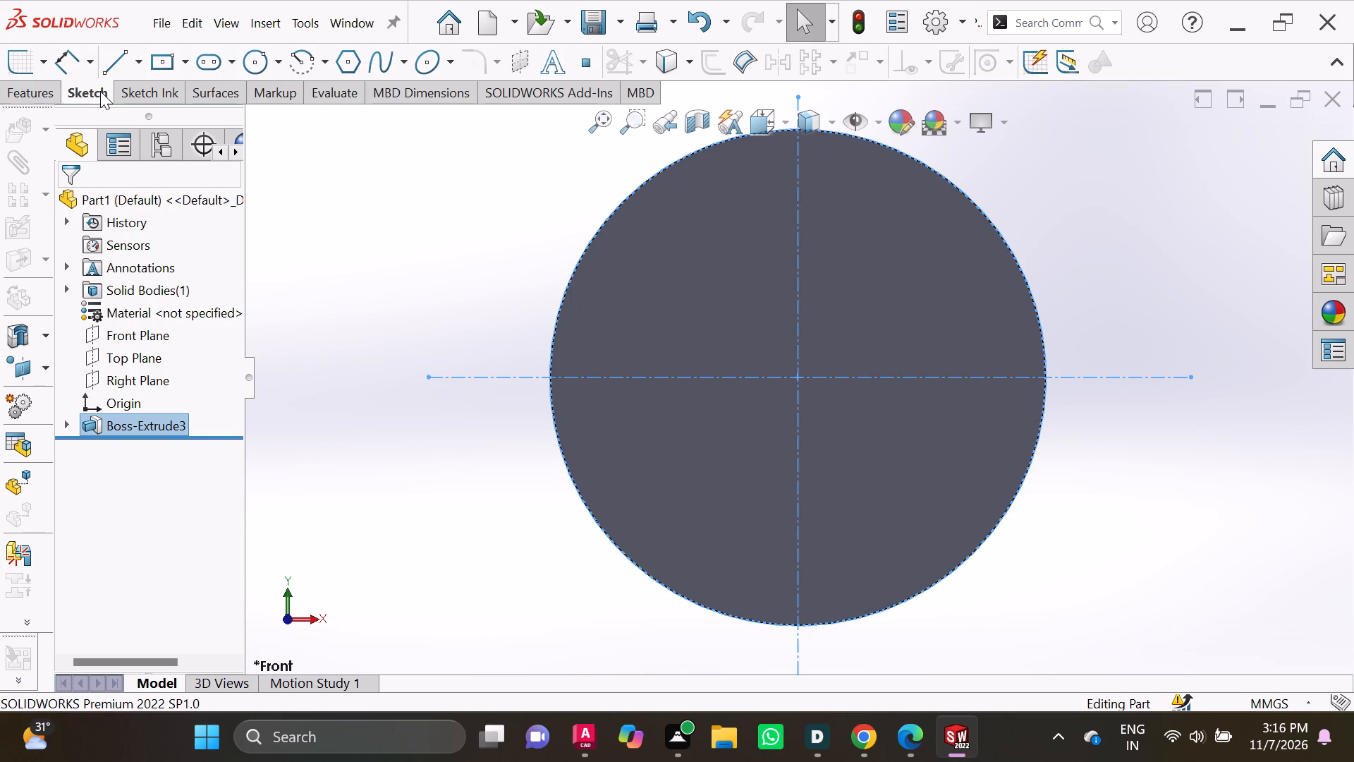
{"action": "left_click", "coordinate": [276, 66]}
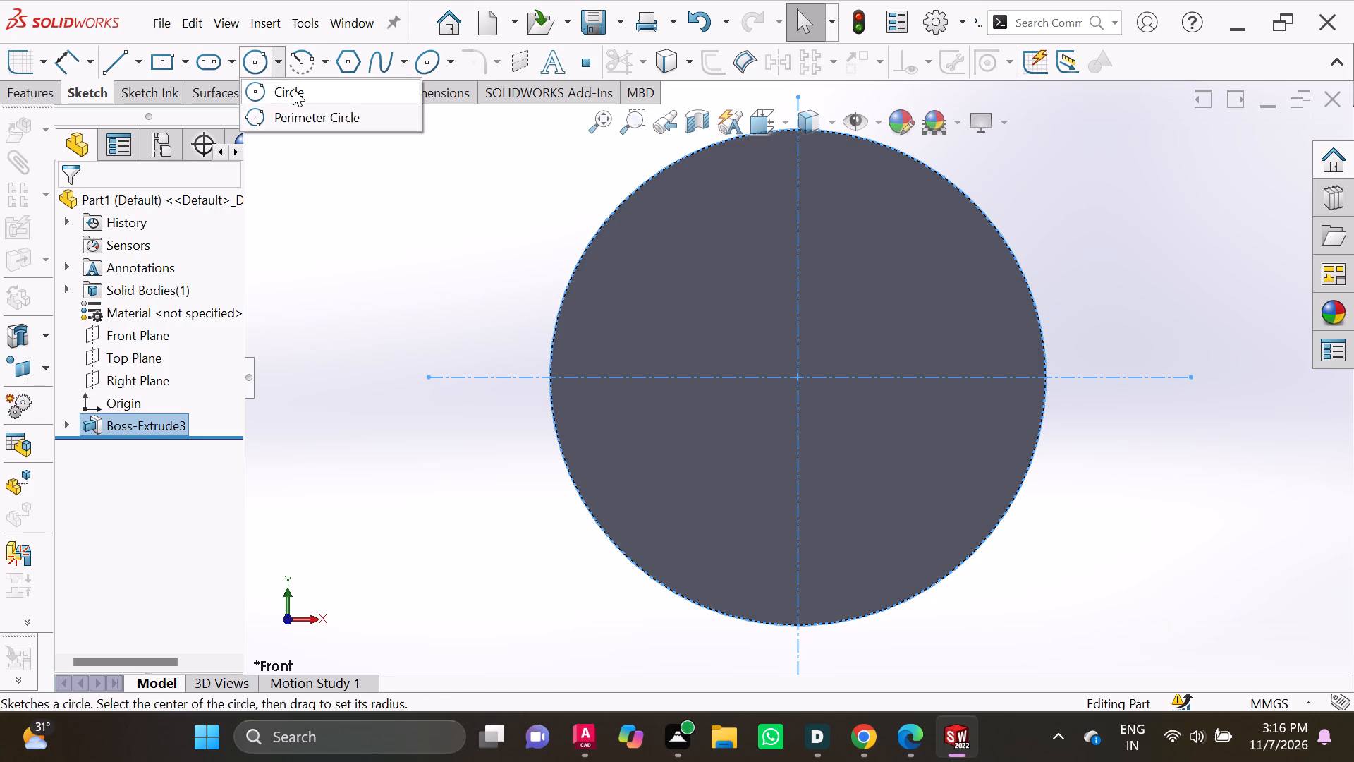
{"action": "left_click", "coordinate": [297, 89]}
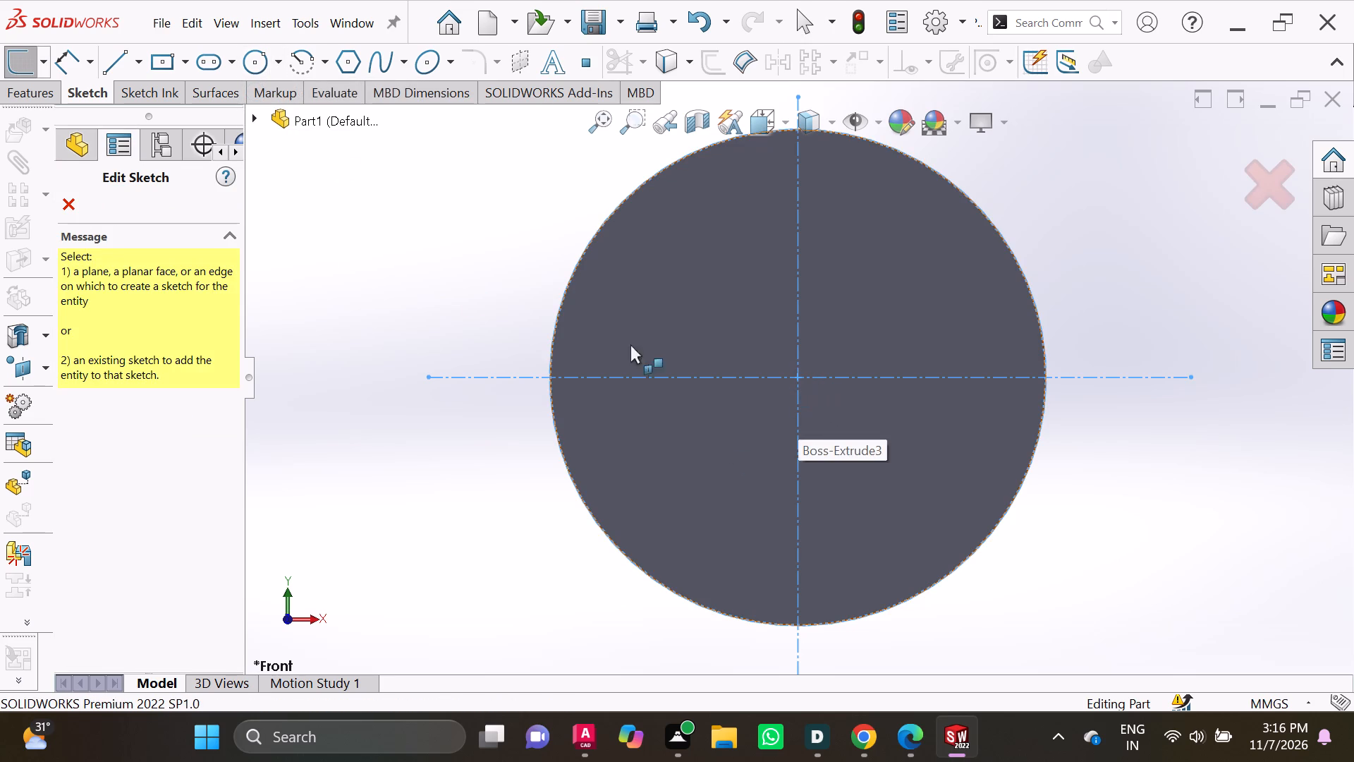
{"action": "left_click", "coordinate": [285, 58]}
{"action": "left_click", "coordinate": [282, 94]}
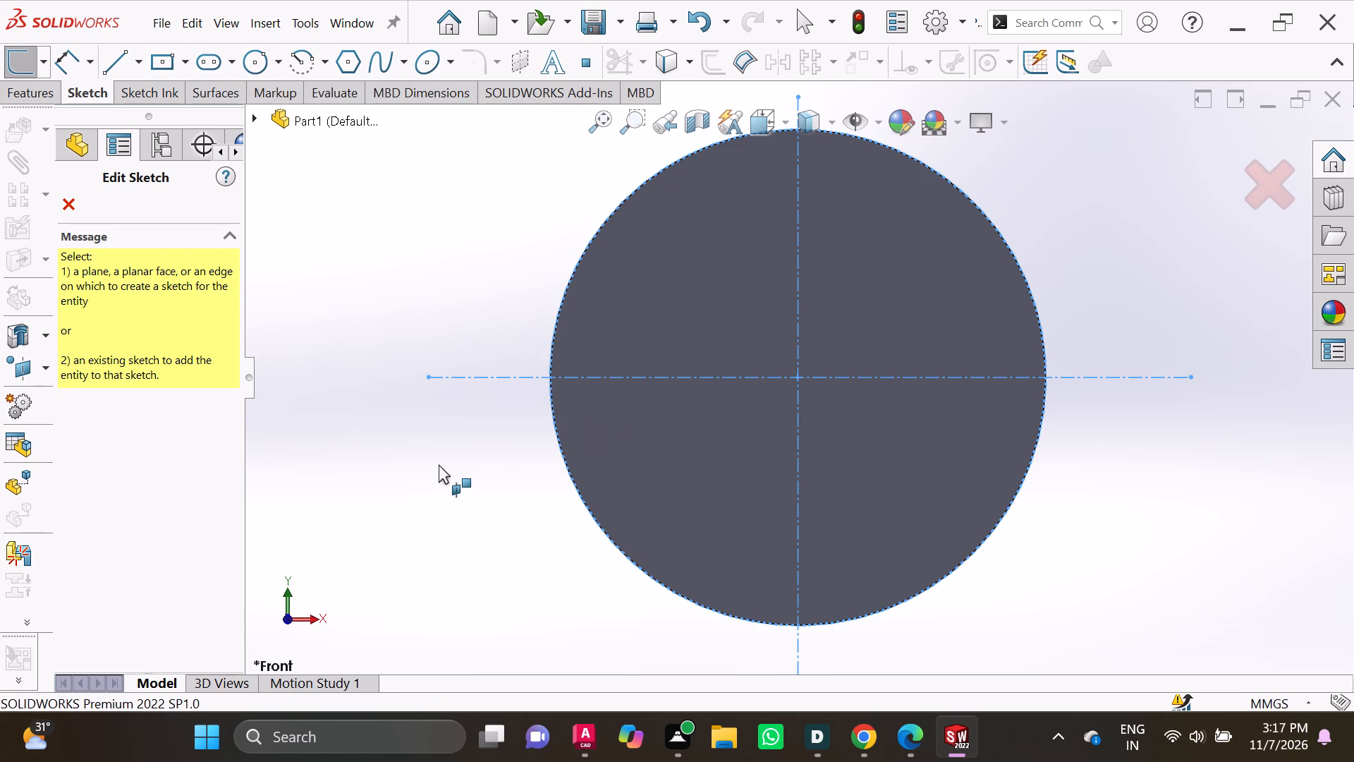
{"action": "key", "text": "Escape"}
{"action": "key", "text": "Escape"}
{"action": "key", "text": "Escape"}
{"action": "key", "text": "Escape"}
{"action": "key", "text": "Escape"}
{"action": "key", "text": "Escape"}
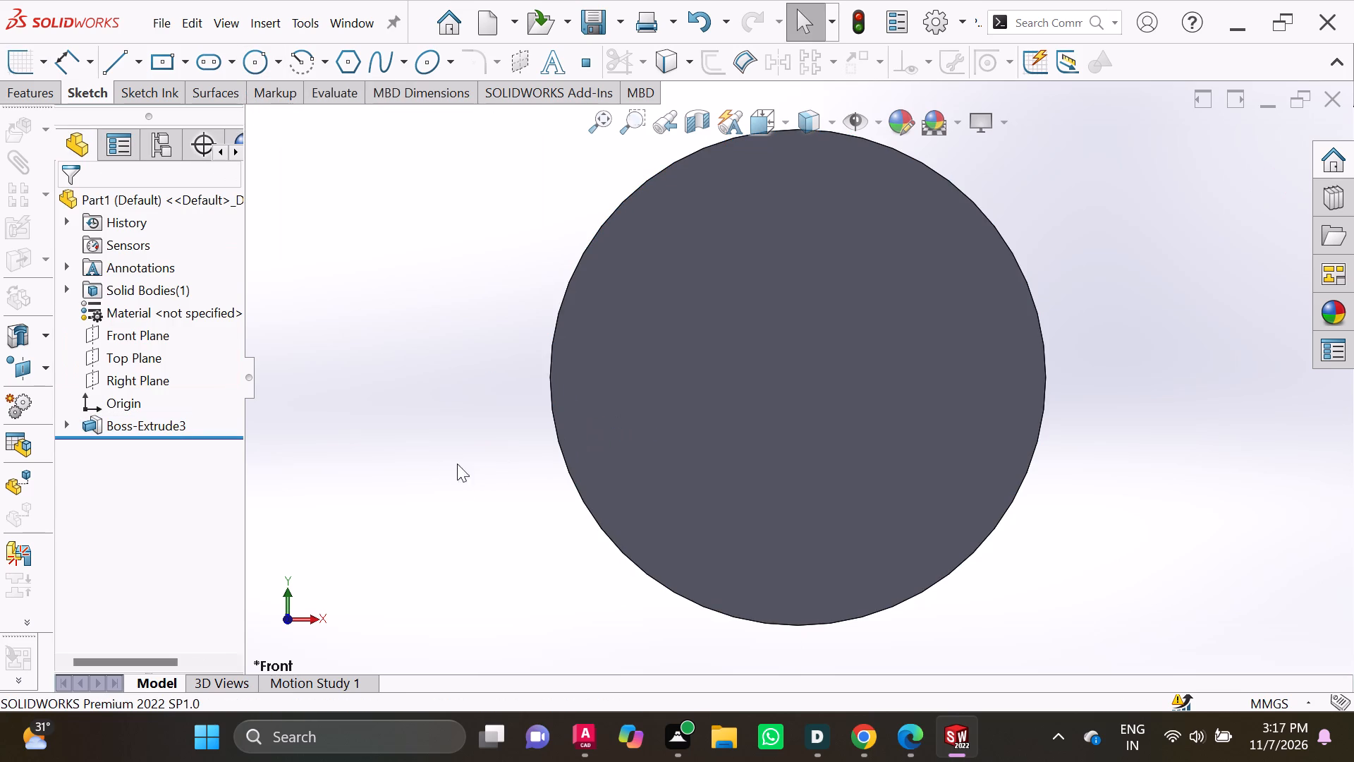
Sketch a circle centred on the origin on the cylinder's front end face, with a radius of about 23 mm.
{"action": "left_click", "coordinate": [609, 443]}
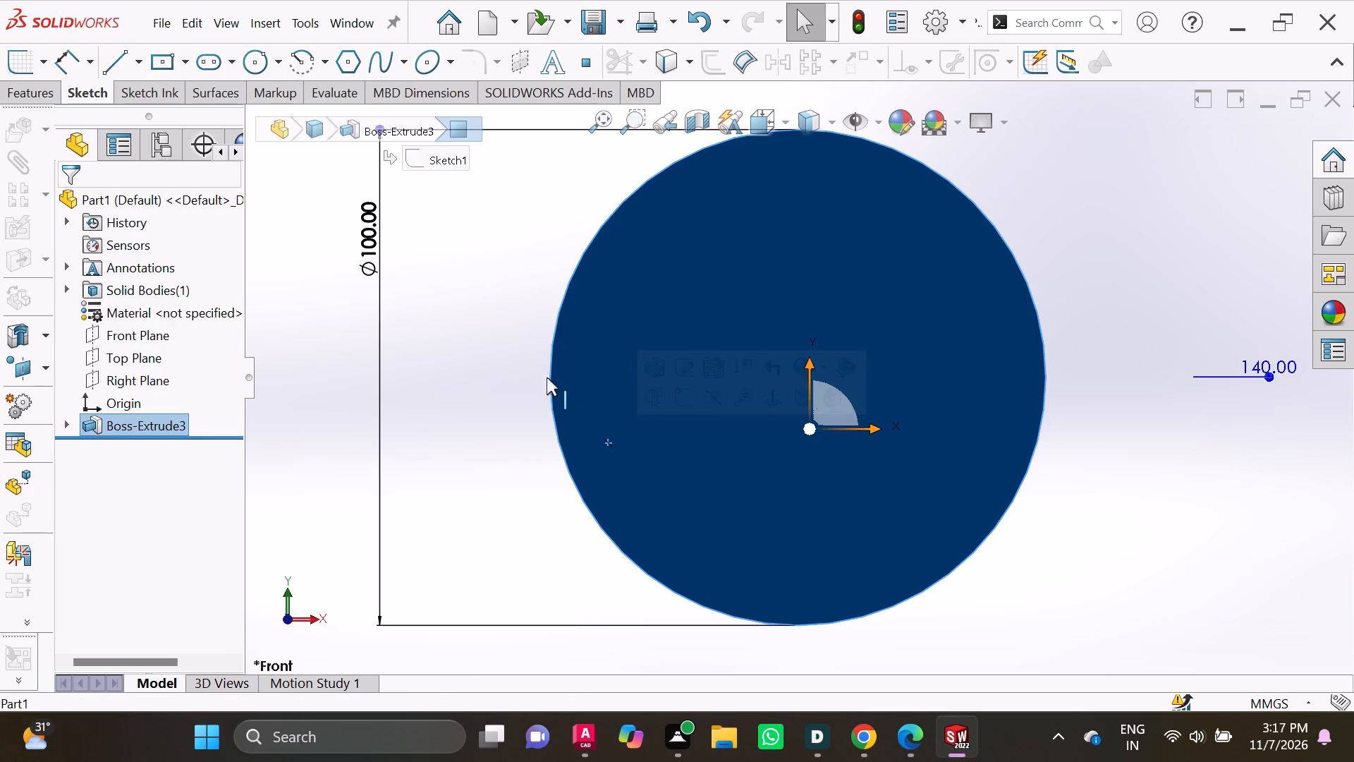
{"action": "left_click", "coordinate": [279, 60]}
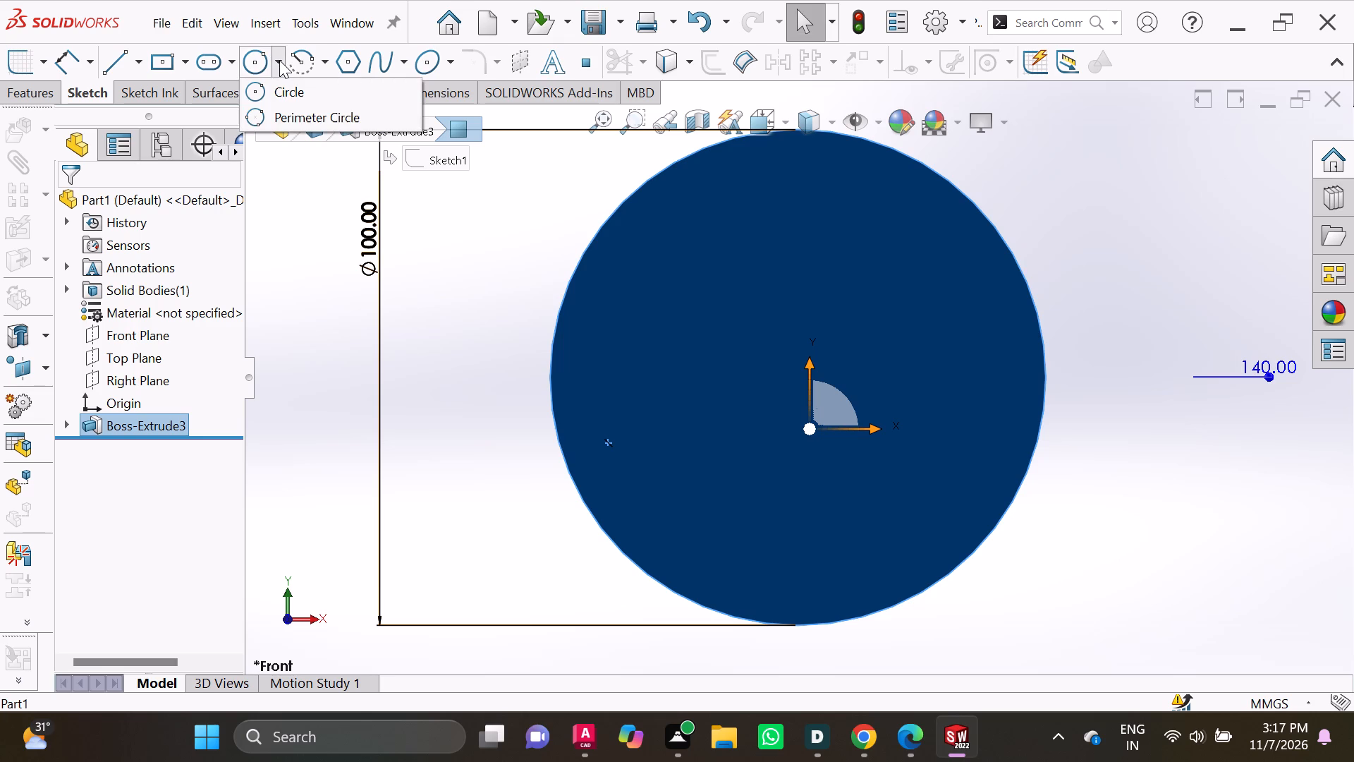
{"action": "left_click", "coordinate": [281, 99]}
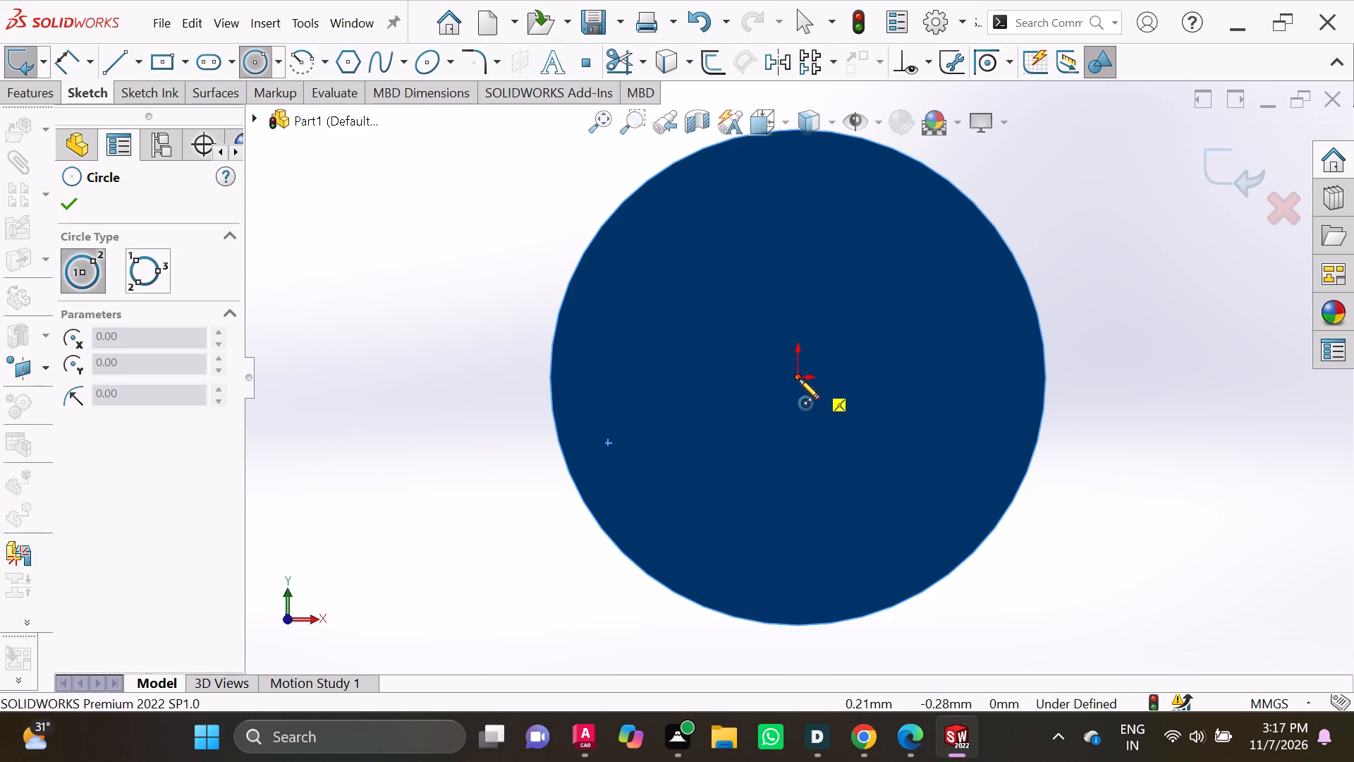
{"action": "left_click", "coordinate": [799, 379]}
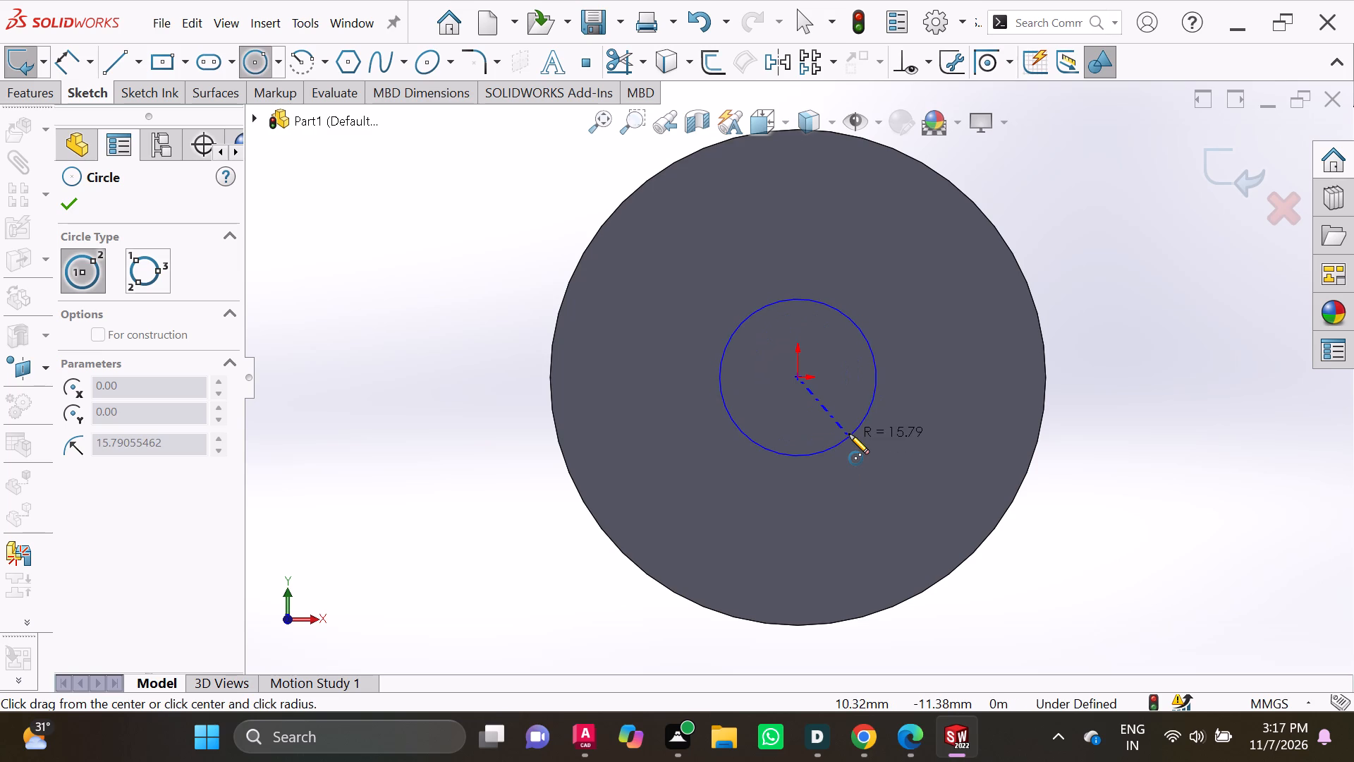
{"action": "left_click", "coordinate": [898, 431]}
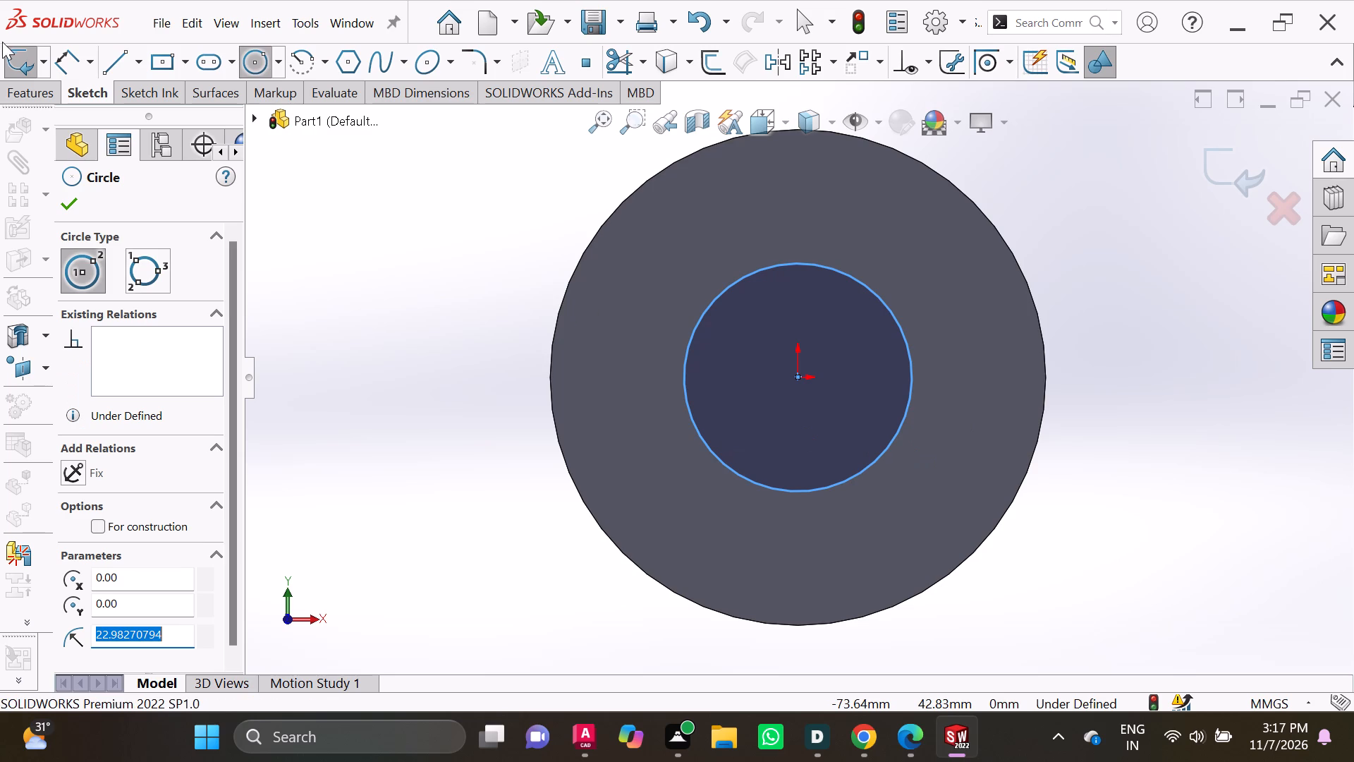
Dimension the inner circle's diameter and set it to 60 mm.
{"action": "left_click", "coordinate": [68, 60]}
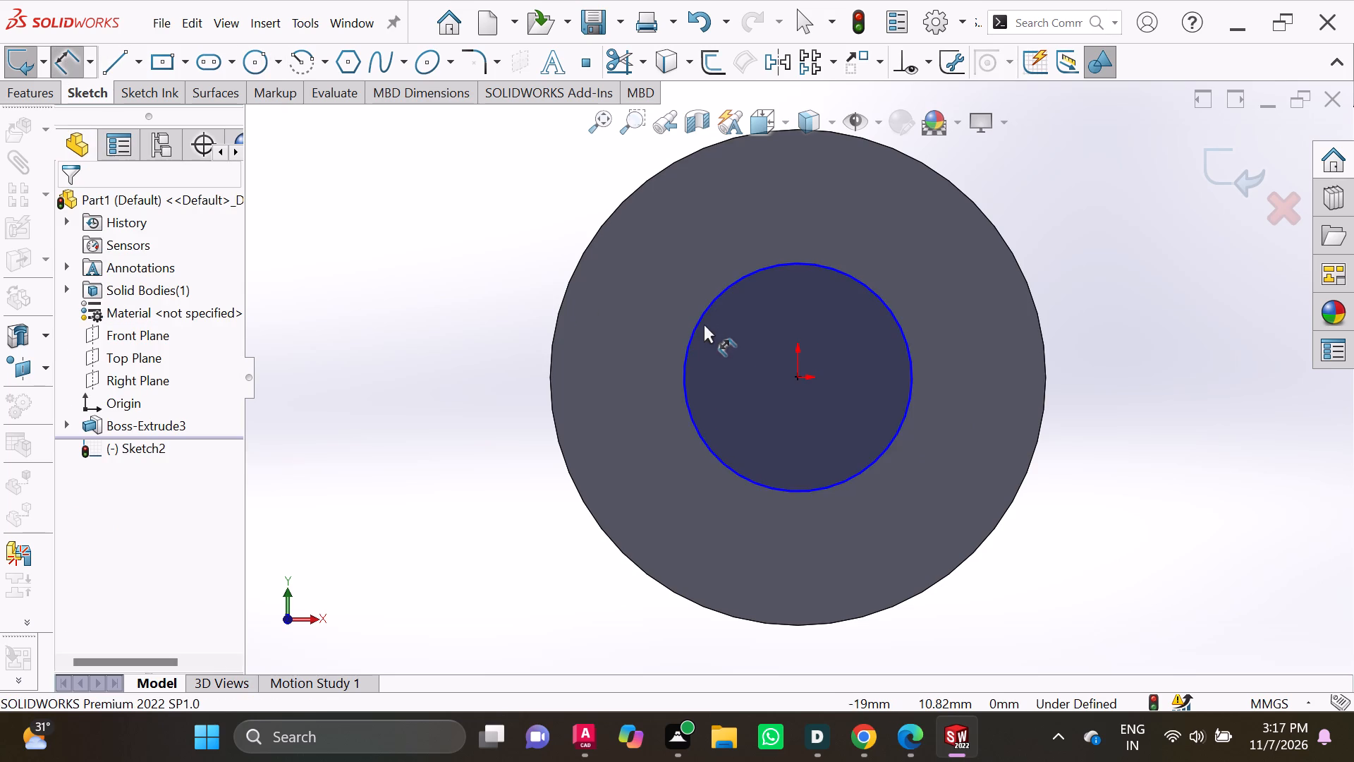
{"action": "left_click", "coordinate": [697, 317]}
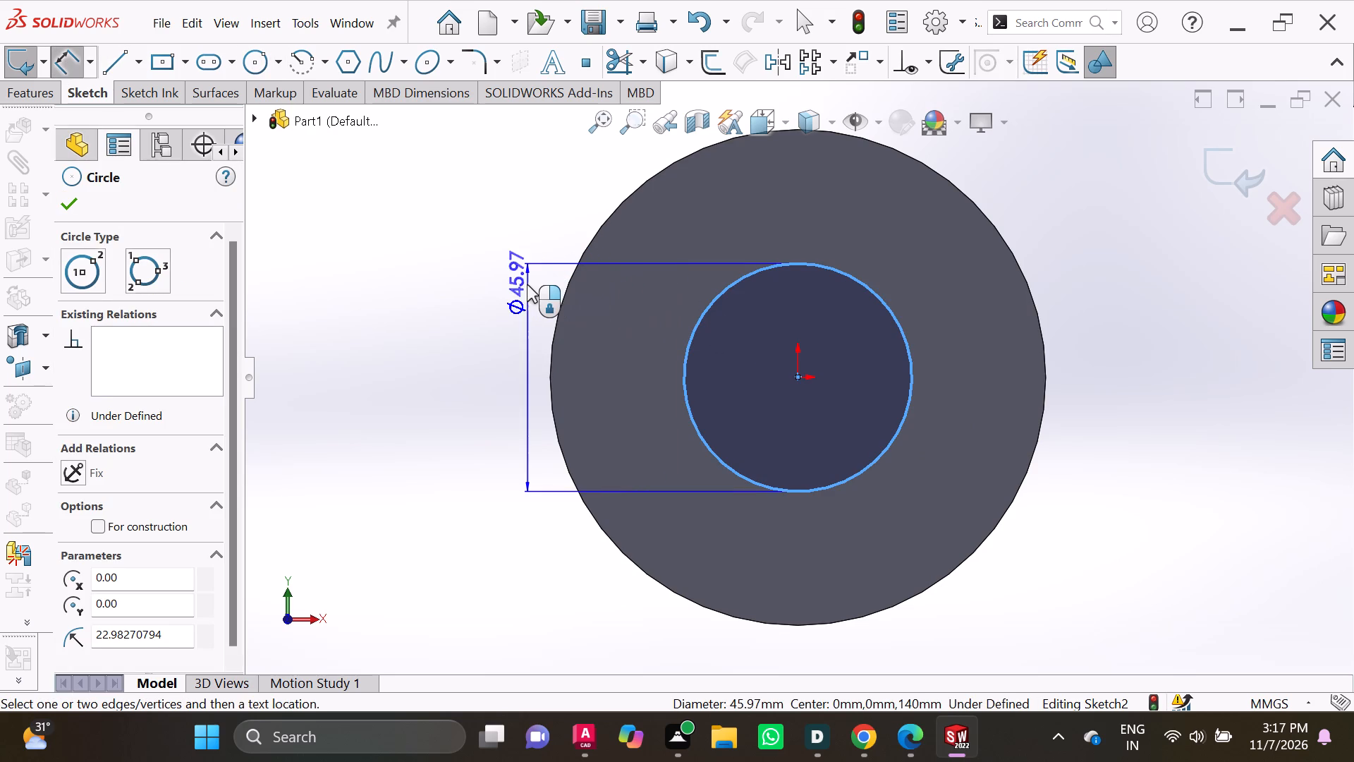
{"action": "left_click", "coordinate": [527, 284]}
{"action": "type", "text": "60"}
{"action": "key", "text": "Return"}
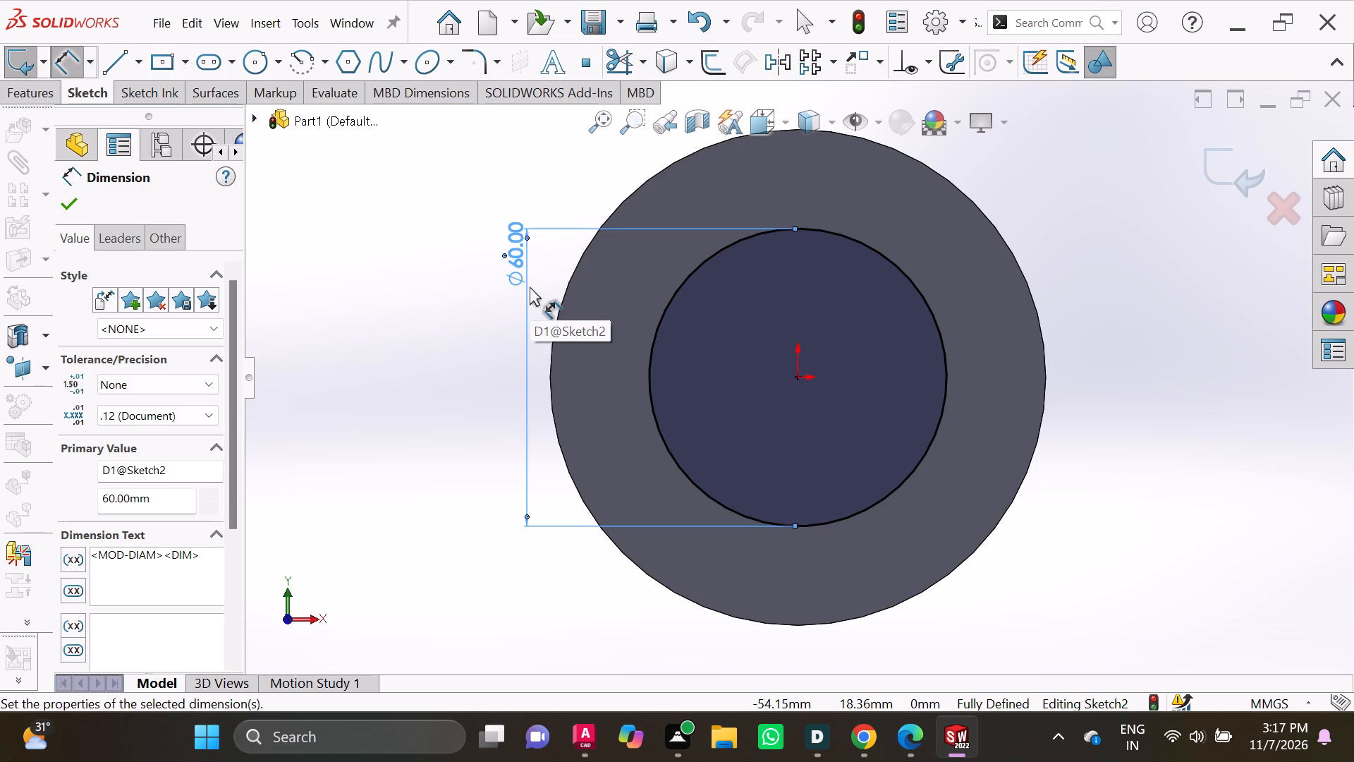
{"action": "key", "text": "Escape"}
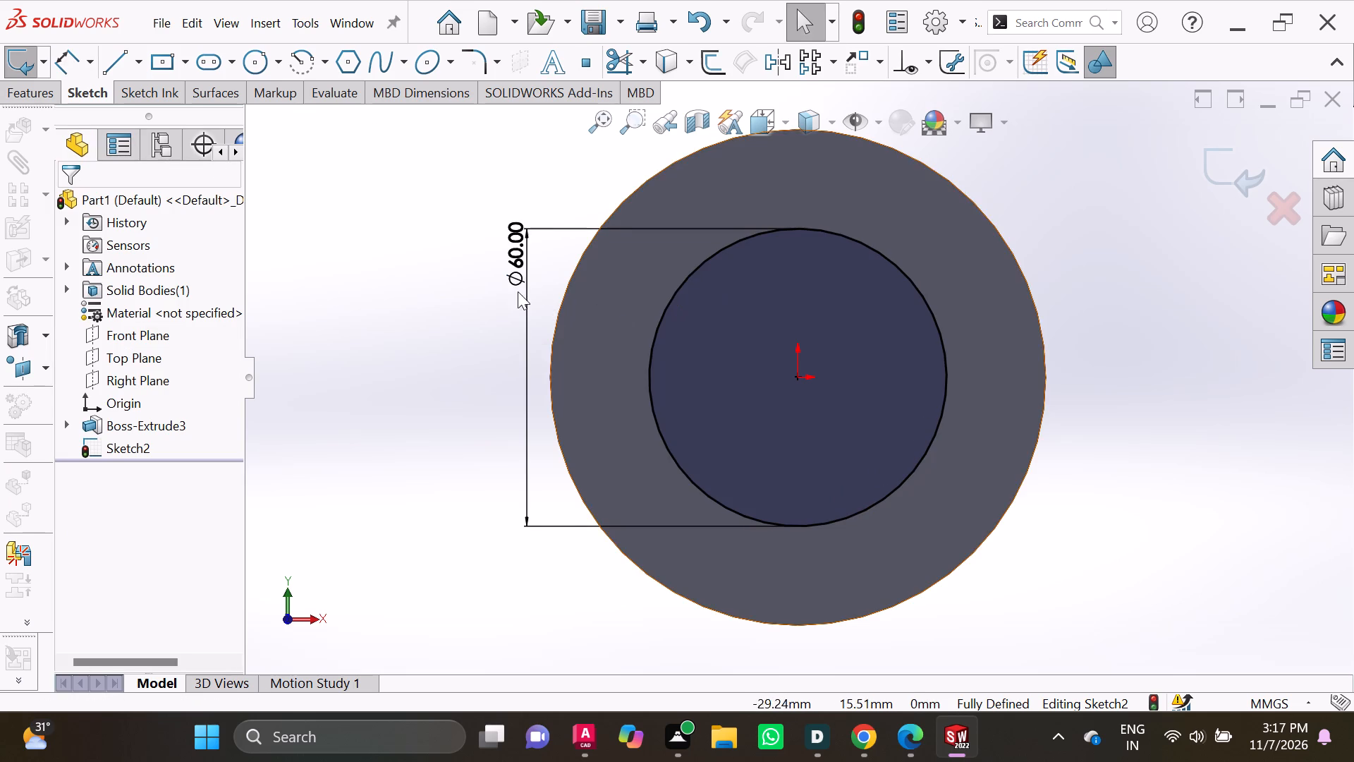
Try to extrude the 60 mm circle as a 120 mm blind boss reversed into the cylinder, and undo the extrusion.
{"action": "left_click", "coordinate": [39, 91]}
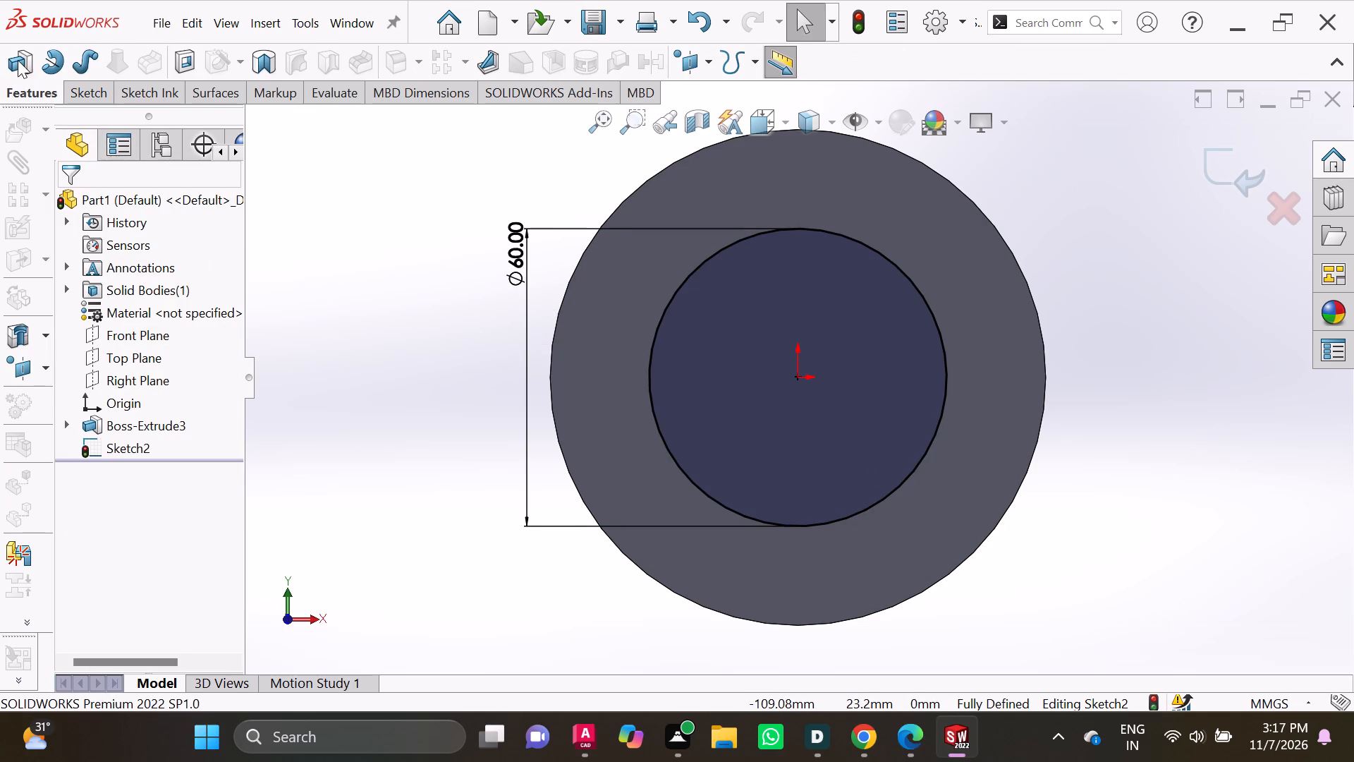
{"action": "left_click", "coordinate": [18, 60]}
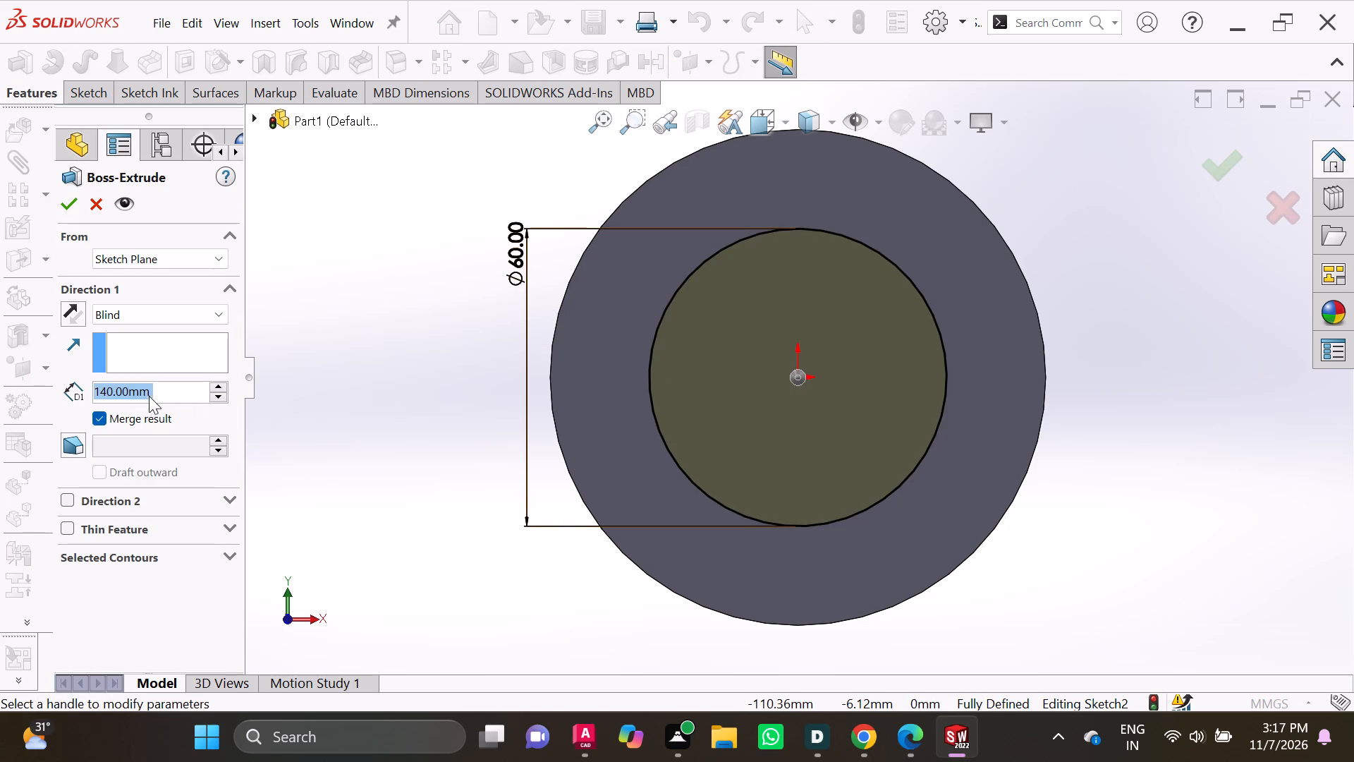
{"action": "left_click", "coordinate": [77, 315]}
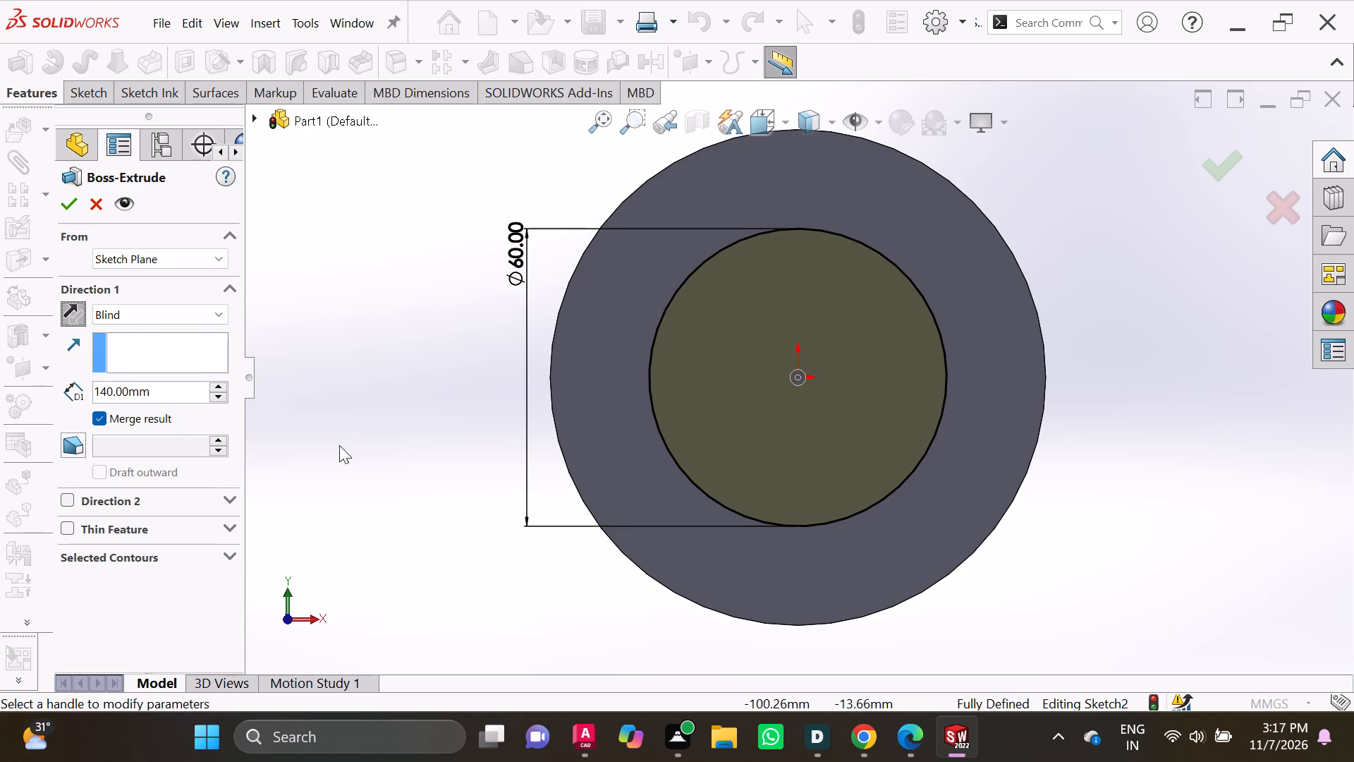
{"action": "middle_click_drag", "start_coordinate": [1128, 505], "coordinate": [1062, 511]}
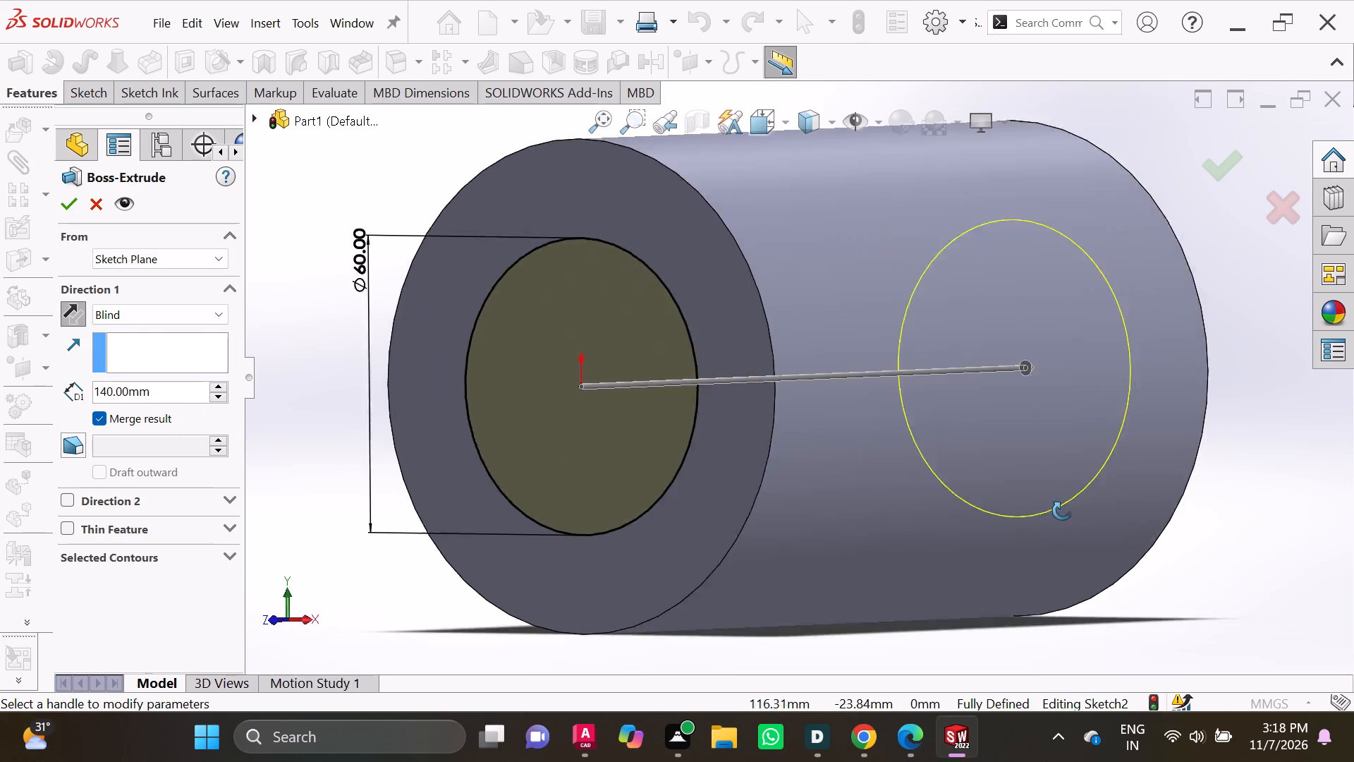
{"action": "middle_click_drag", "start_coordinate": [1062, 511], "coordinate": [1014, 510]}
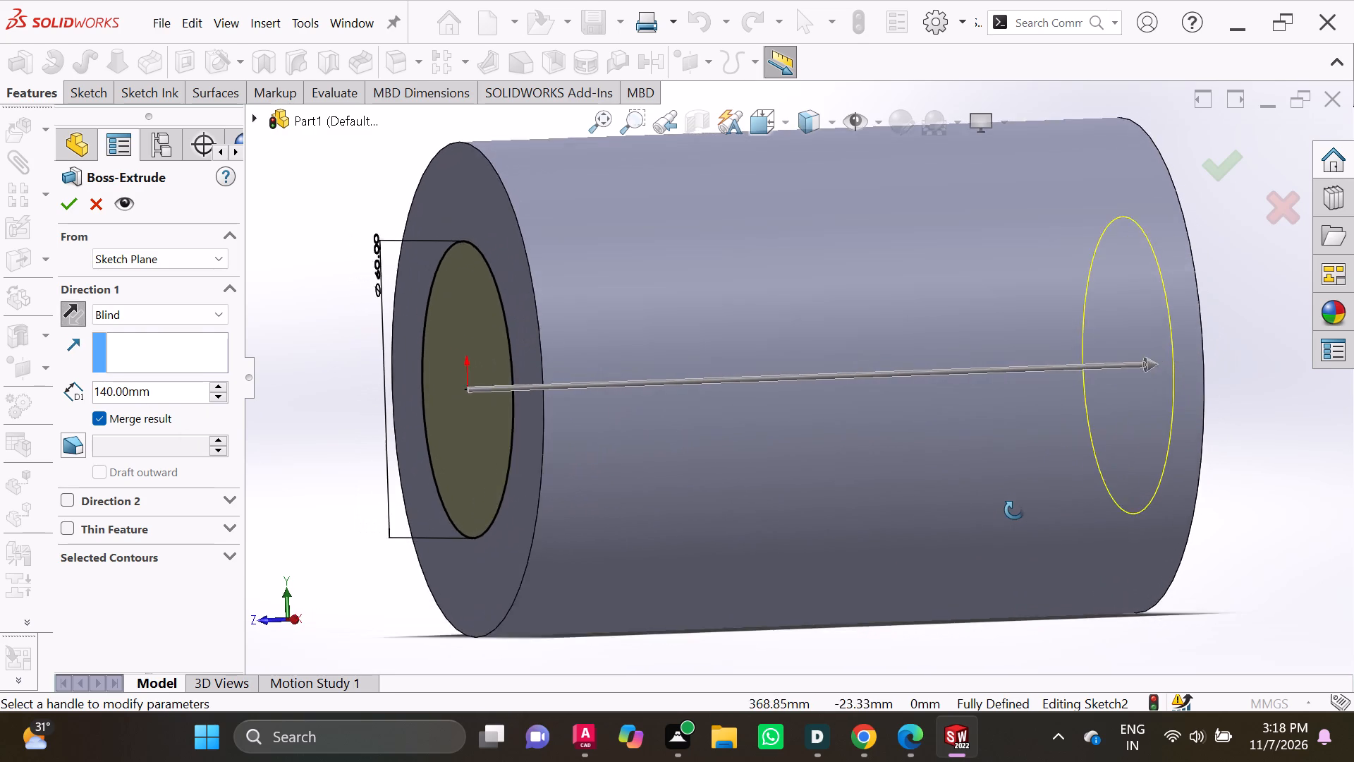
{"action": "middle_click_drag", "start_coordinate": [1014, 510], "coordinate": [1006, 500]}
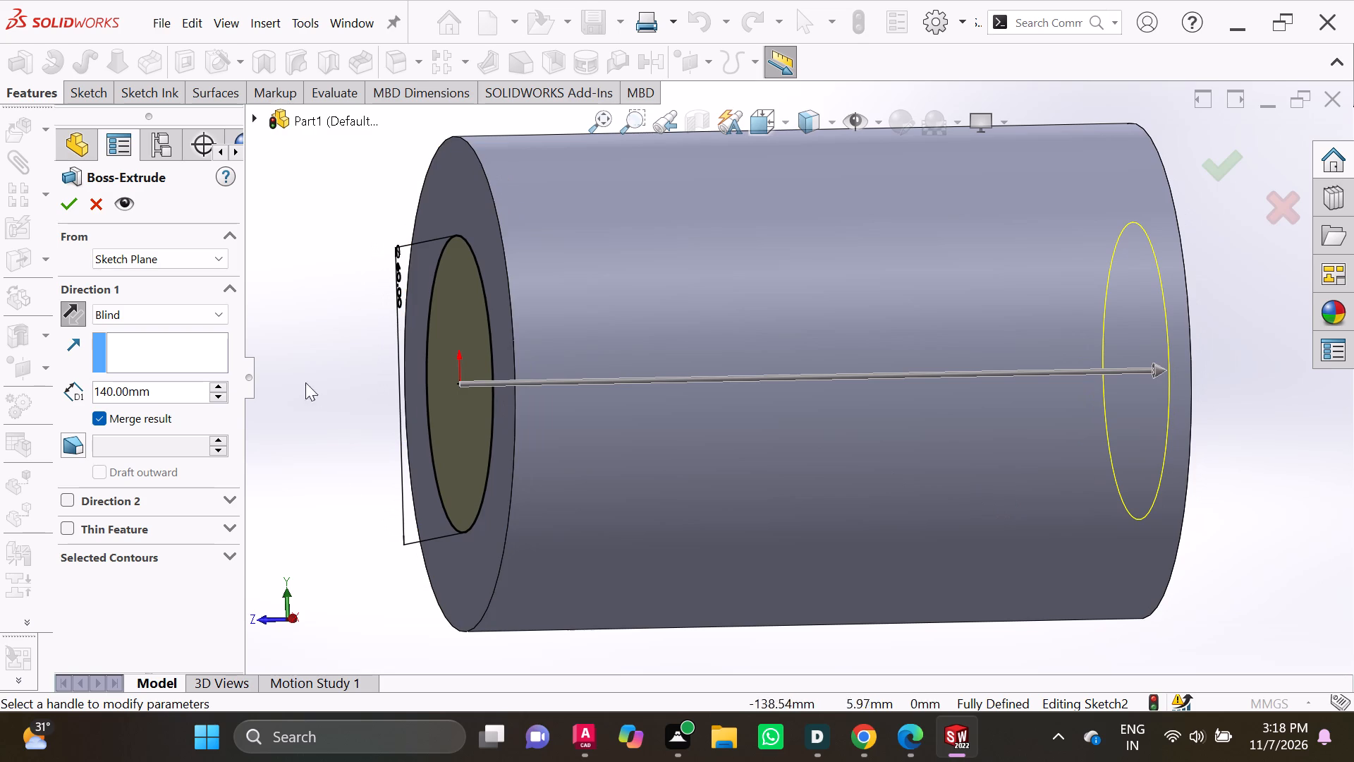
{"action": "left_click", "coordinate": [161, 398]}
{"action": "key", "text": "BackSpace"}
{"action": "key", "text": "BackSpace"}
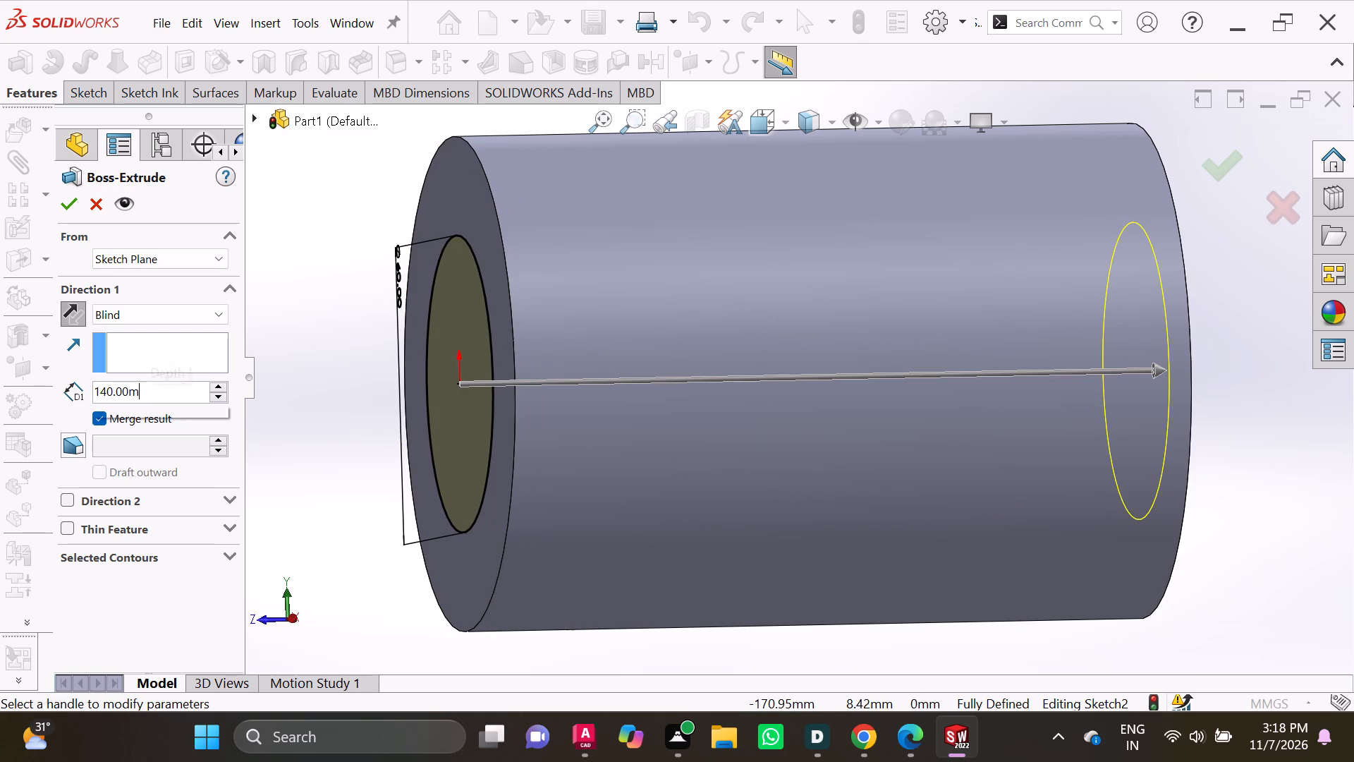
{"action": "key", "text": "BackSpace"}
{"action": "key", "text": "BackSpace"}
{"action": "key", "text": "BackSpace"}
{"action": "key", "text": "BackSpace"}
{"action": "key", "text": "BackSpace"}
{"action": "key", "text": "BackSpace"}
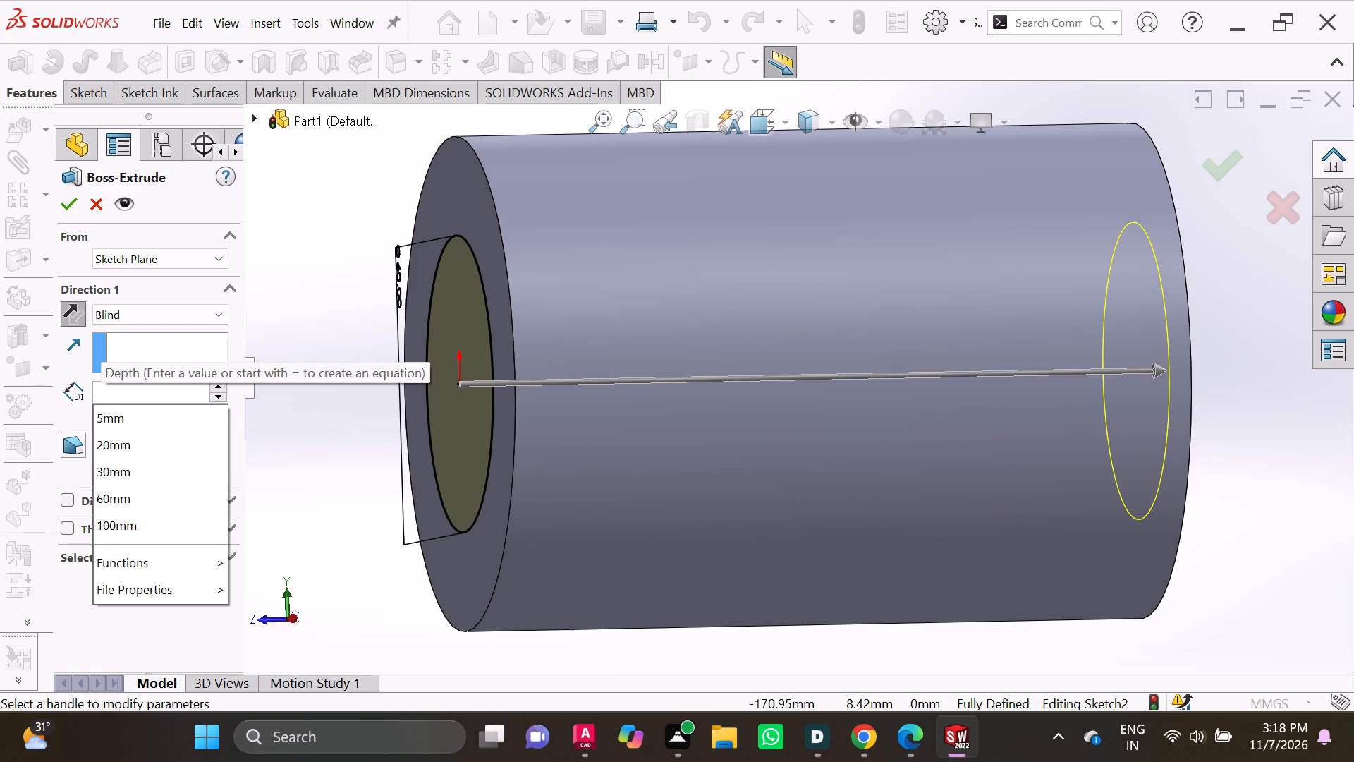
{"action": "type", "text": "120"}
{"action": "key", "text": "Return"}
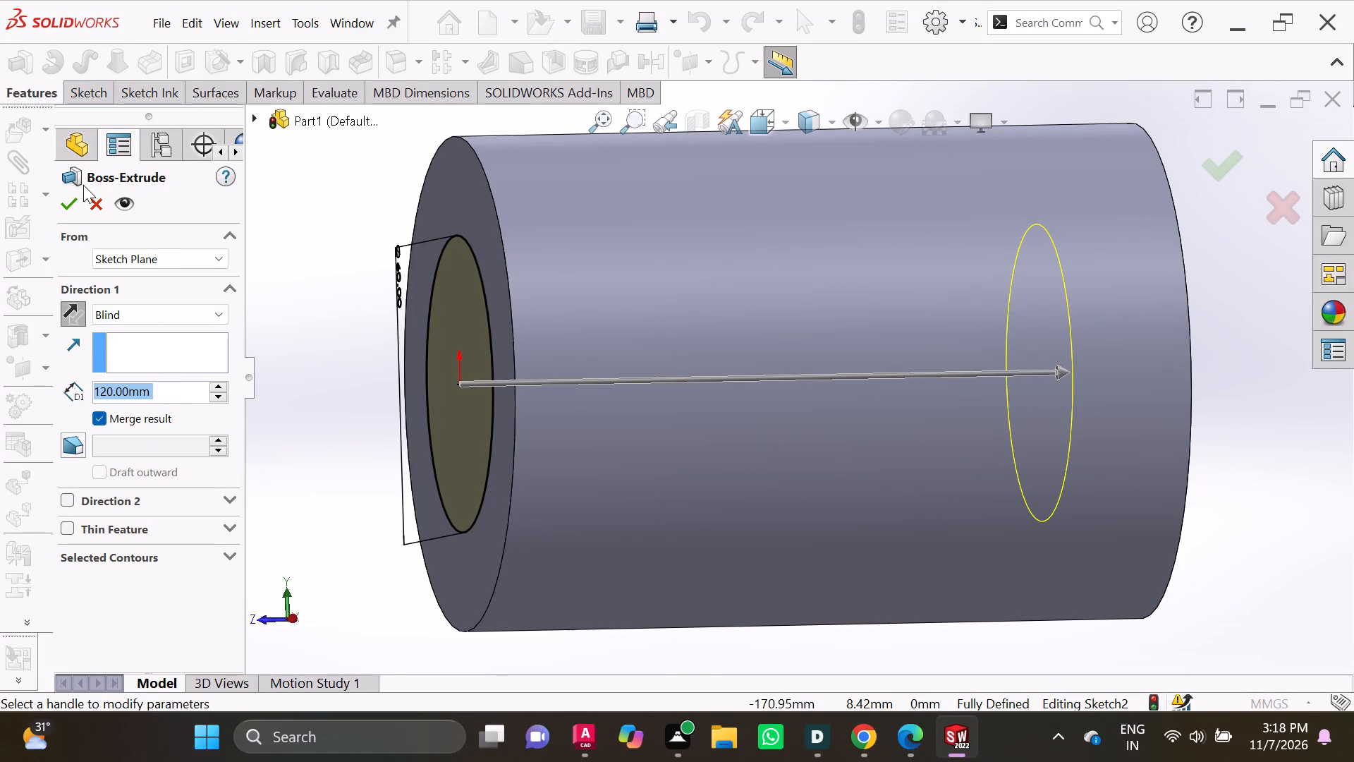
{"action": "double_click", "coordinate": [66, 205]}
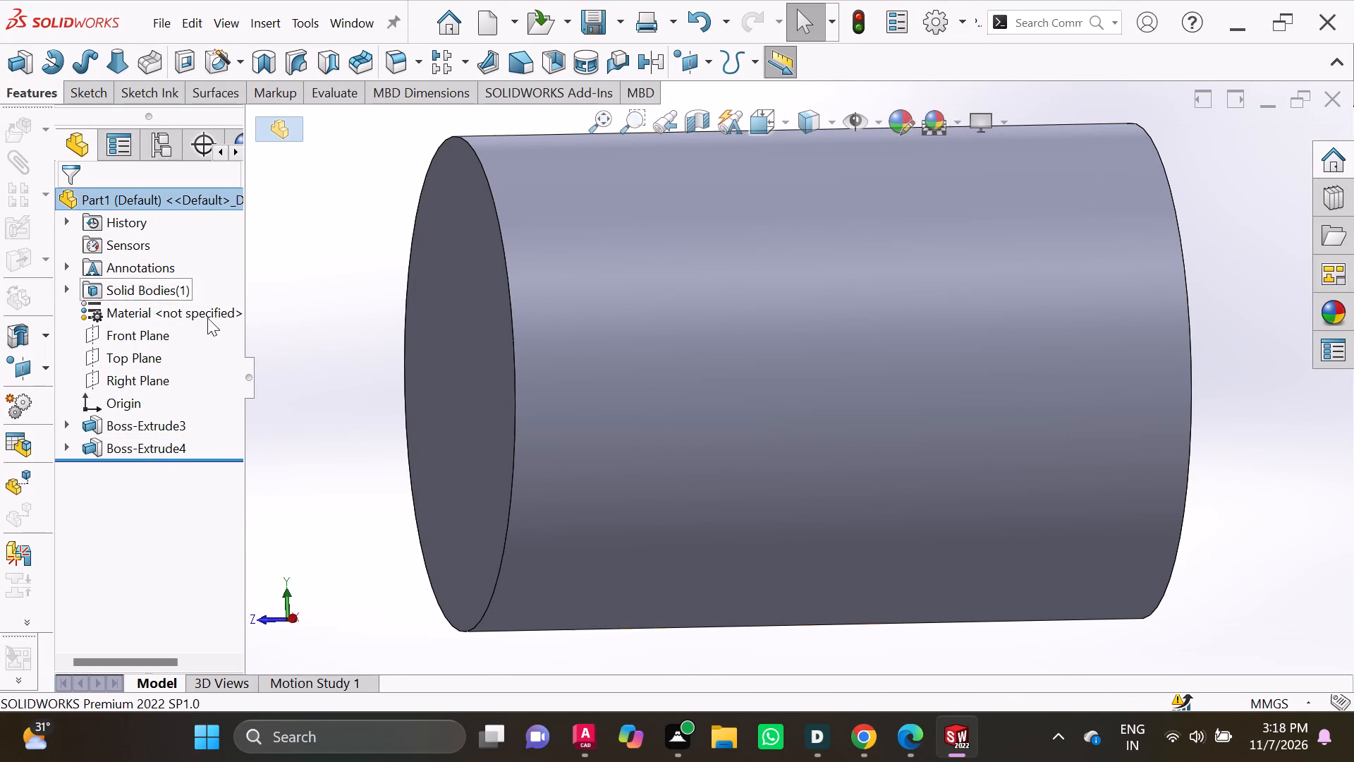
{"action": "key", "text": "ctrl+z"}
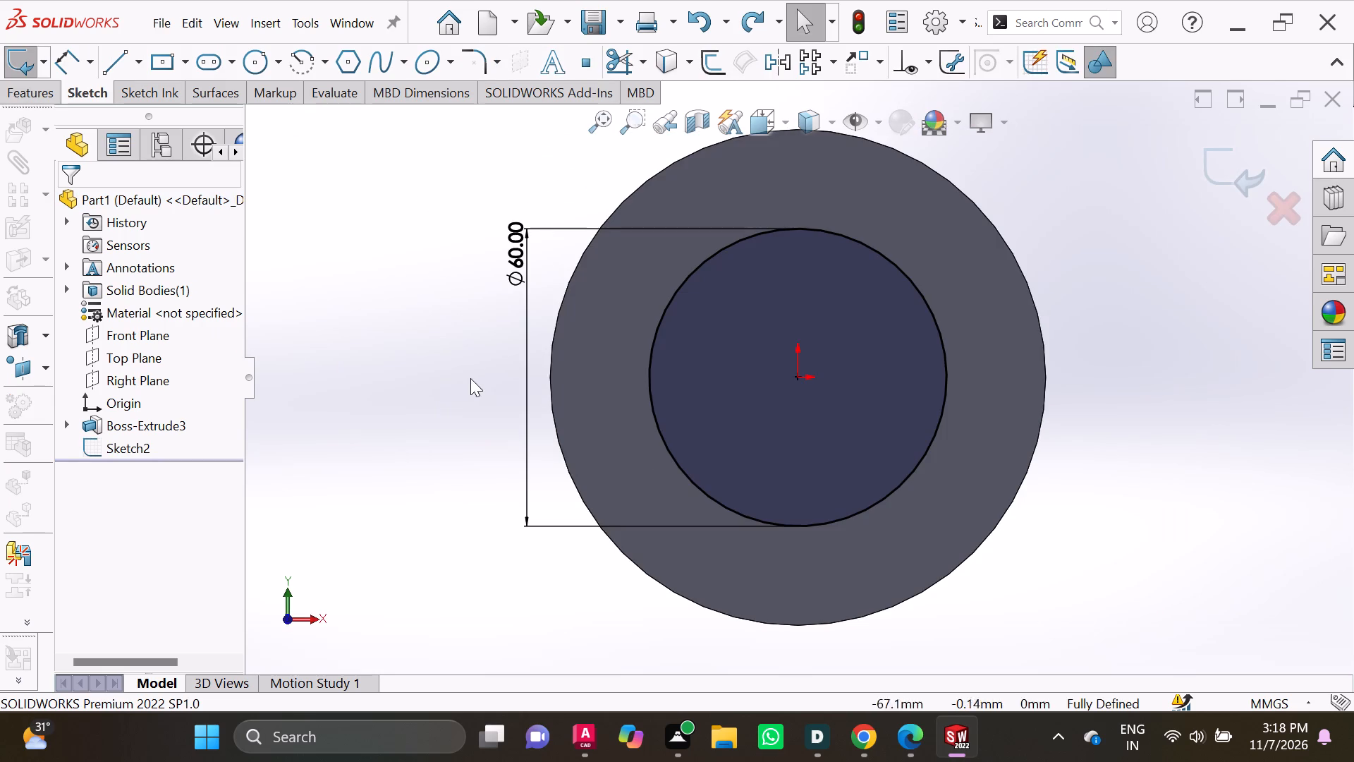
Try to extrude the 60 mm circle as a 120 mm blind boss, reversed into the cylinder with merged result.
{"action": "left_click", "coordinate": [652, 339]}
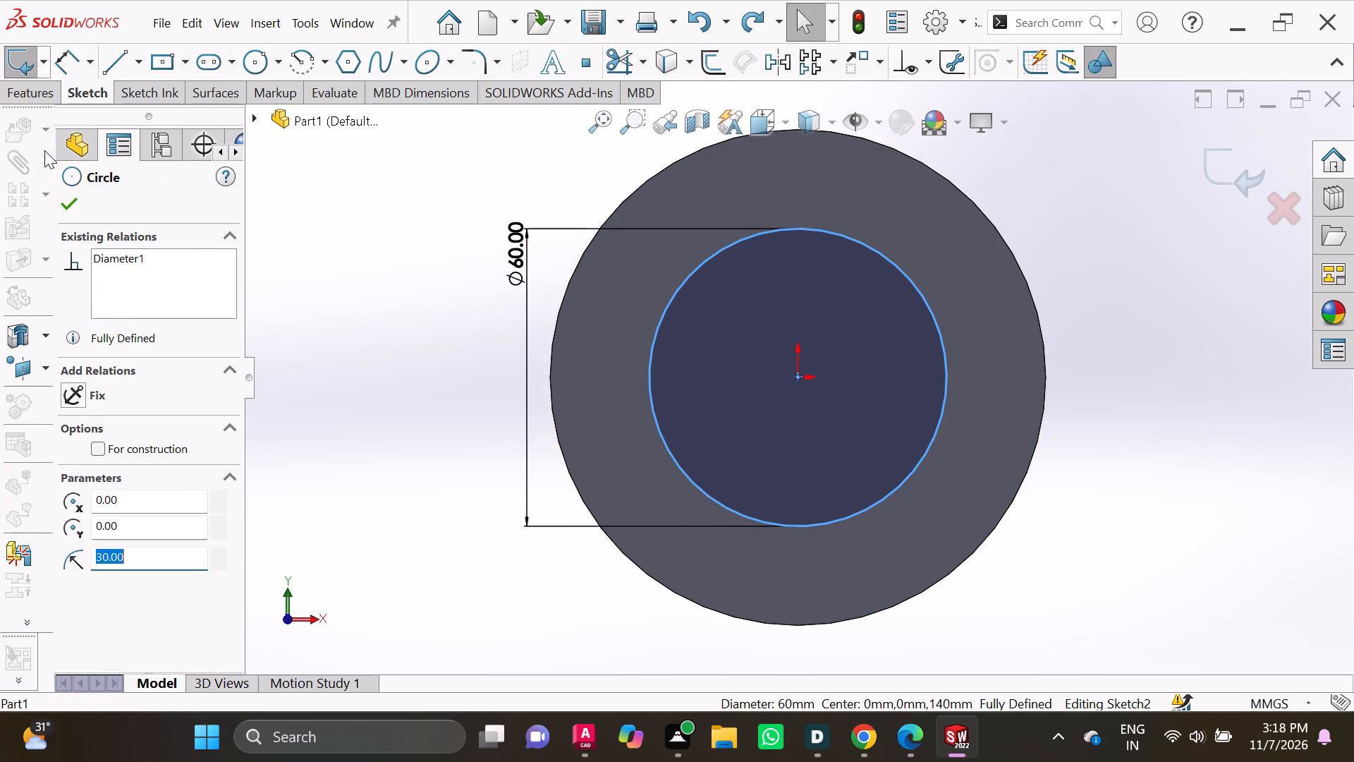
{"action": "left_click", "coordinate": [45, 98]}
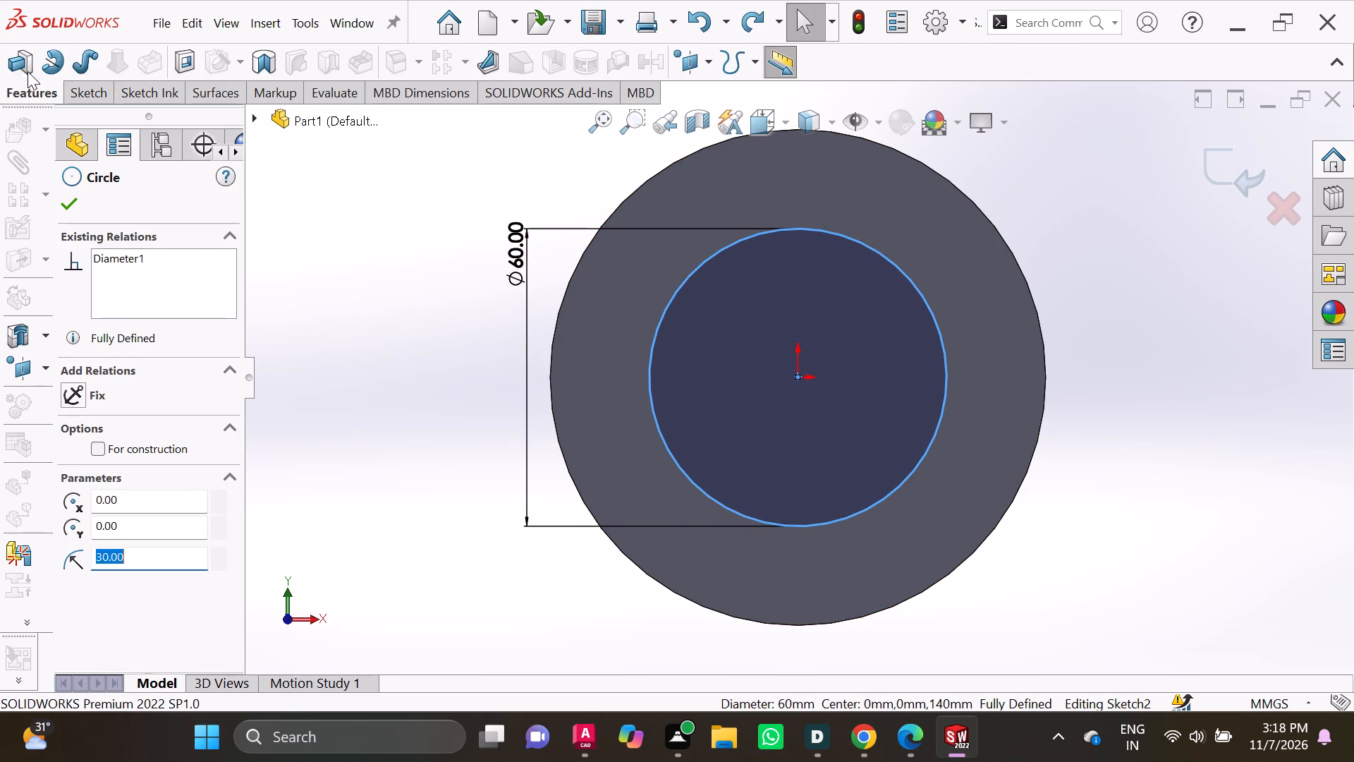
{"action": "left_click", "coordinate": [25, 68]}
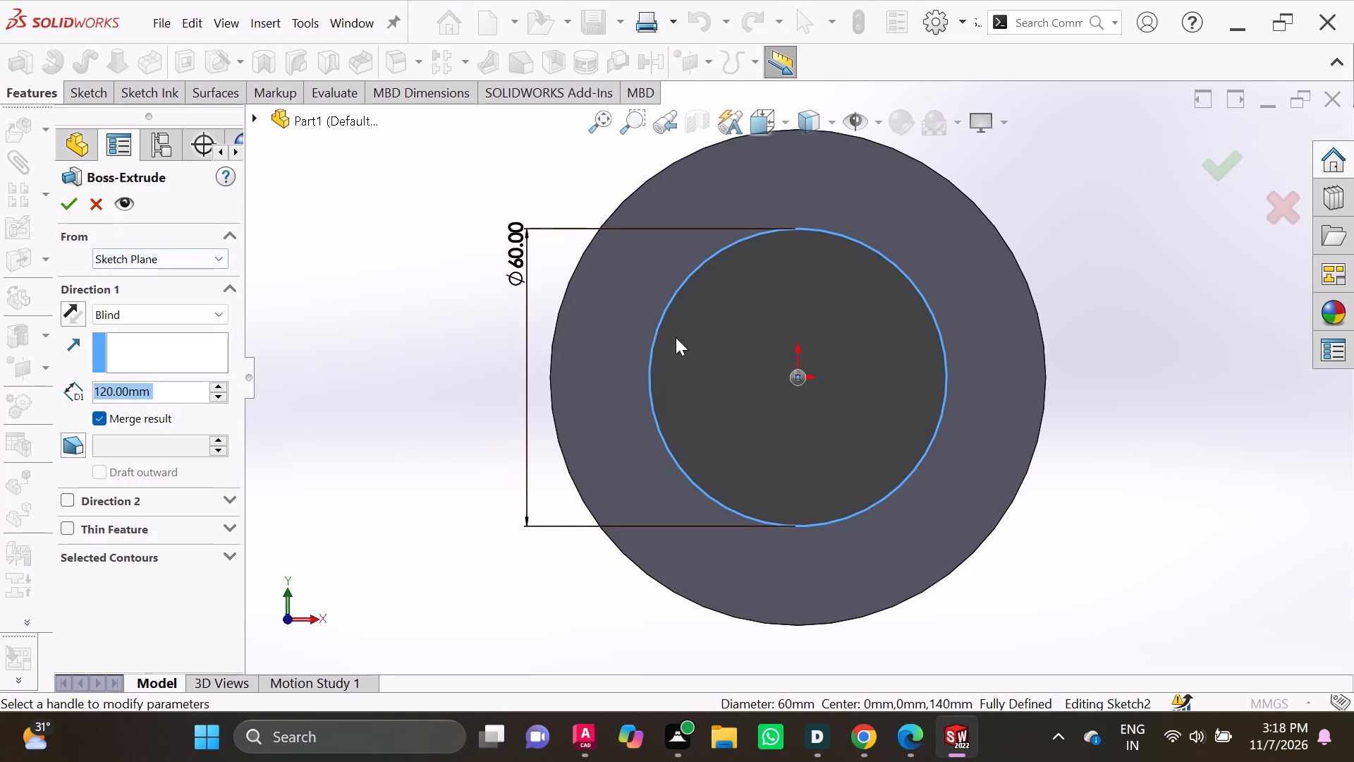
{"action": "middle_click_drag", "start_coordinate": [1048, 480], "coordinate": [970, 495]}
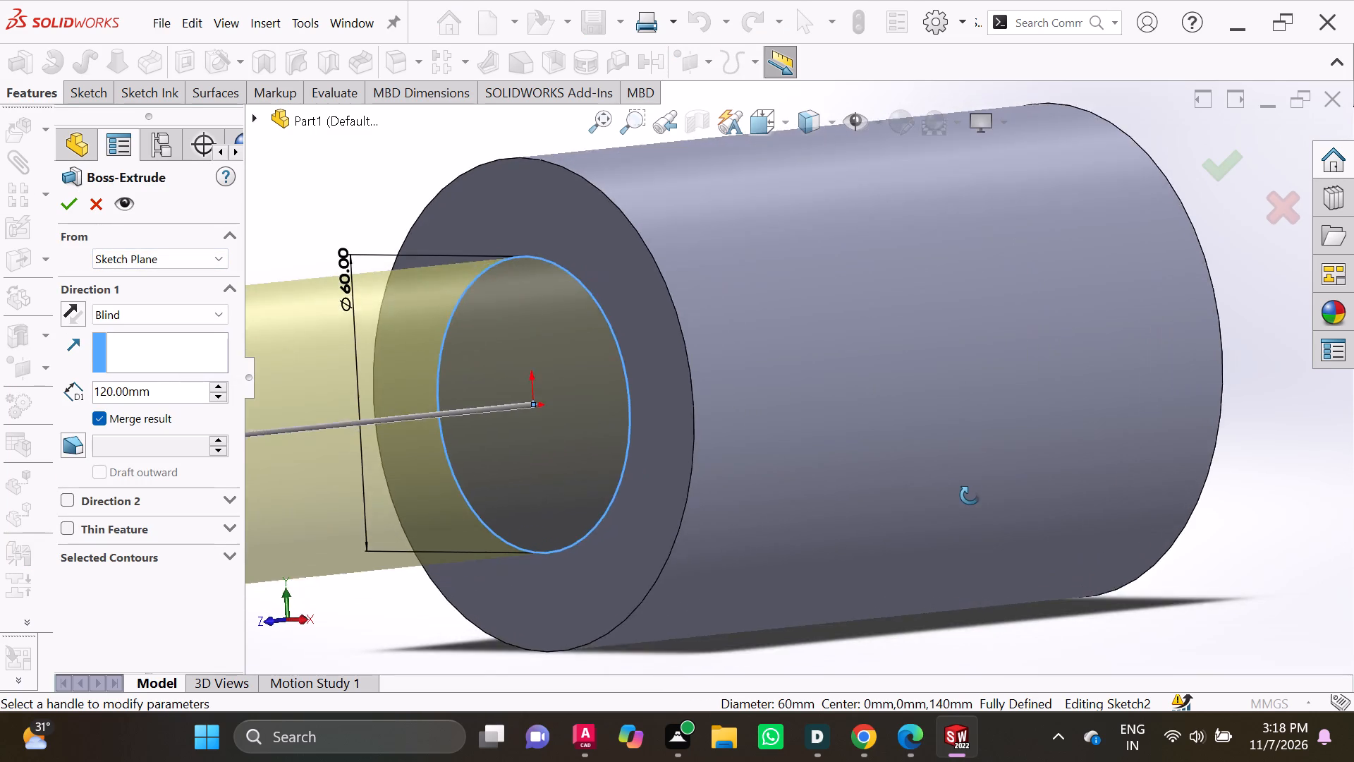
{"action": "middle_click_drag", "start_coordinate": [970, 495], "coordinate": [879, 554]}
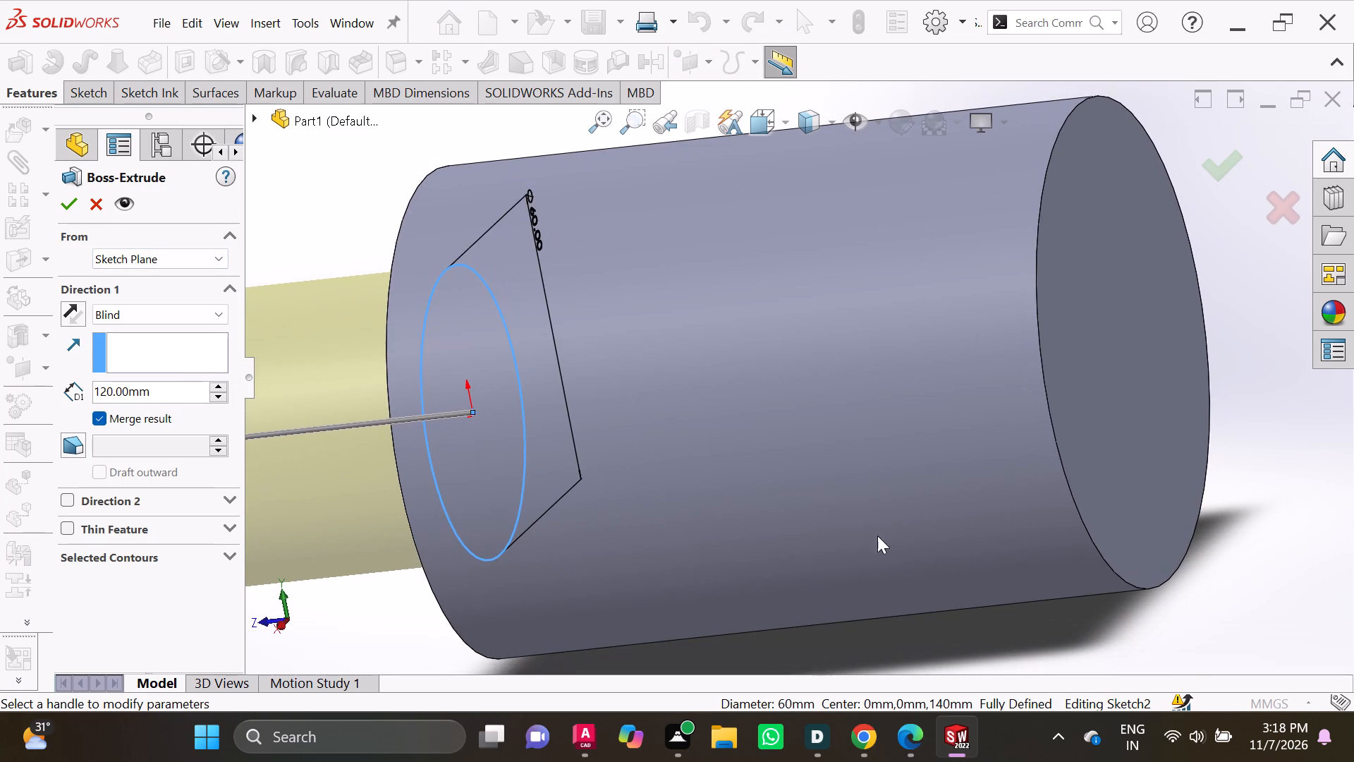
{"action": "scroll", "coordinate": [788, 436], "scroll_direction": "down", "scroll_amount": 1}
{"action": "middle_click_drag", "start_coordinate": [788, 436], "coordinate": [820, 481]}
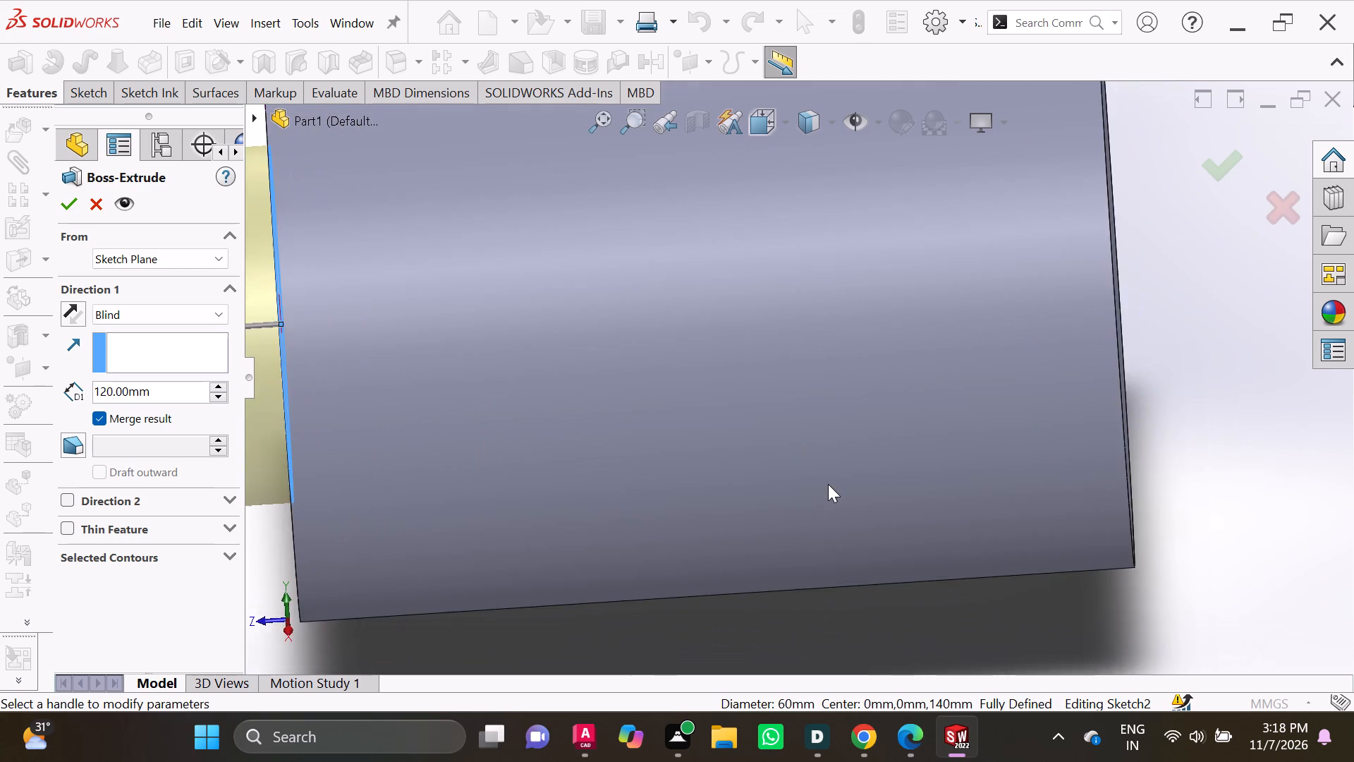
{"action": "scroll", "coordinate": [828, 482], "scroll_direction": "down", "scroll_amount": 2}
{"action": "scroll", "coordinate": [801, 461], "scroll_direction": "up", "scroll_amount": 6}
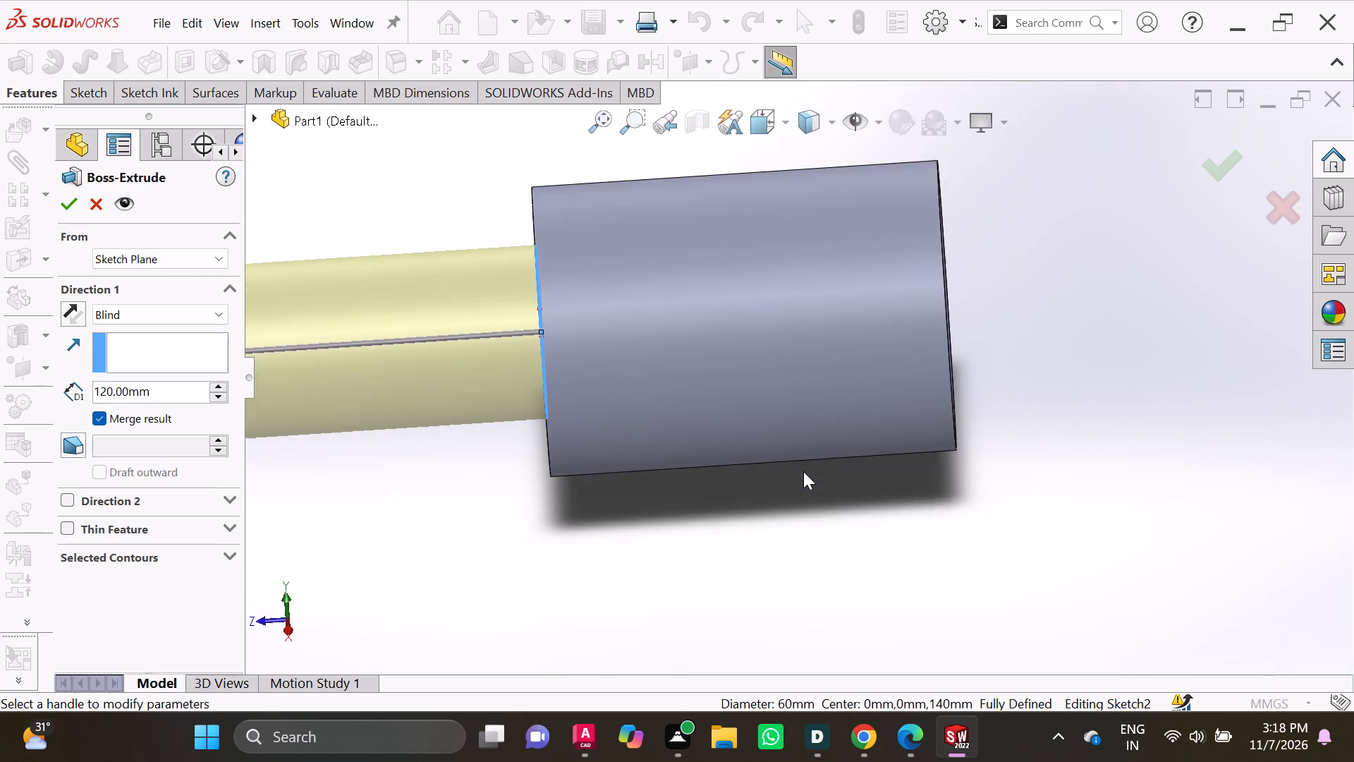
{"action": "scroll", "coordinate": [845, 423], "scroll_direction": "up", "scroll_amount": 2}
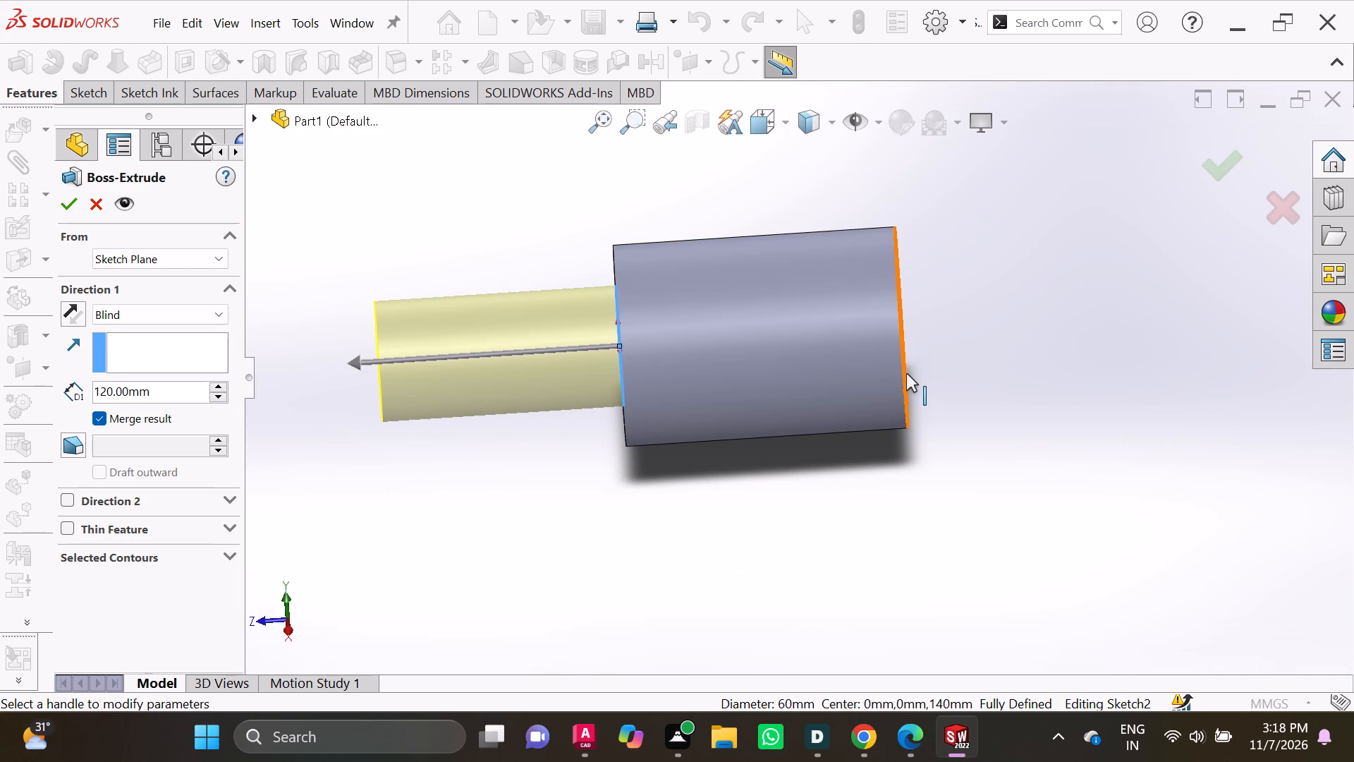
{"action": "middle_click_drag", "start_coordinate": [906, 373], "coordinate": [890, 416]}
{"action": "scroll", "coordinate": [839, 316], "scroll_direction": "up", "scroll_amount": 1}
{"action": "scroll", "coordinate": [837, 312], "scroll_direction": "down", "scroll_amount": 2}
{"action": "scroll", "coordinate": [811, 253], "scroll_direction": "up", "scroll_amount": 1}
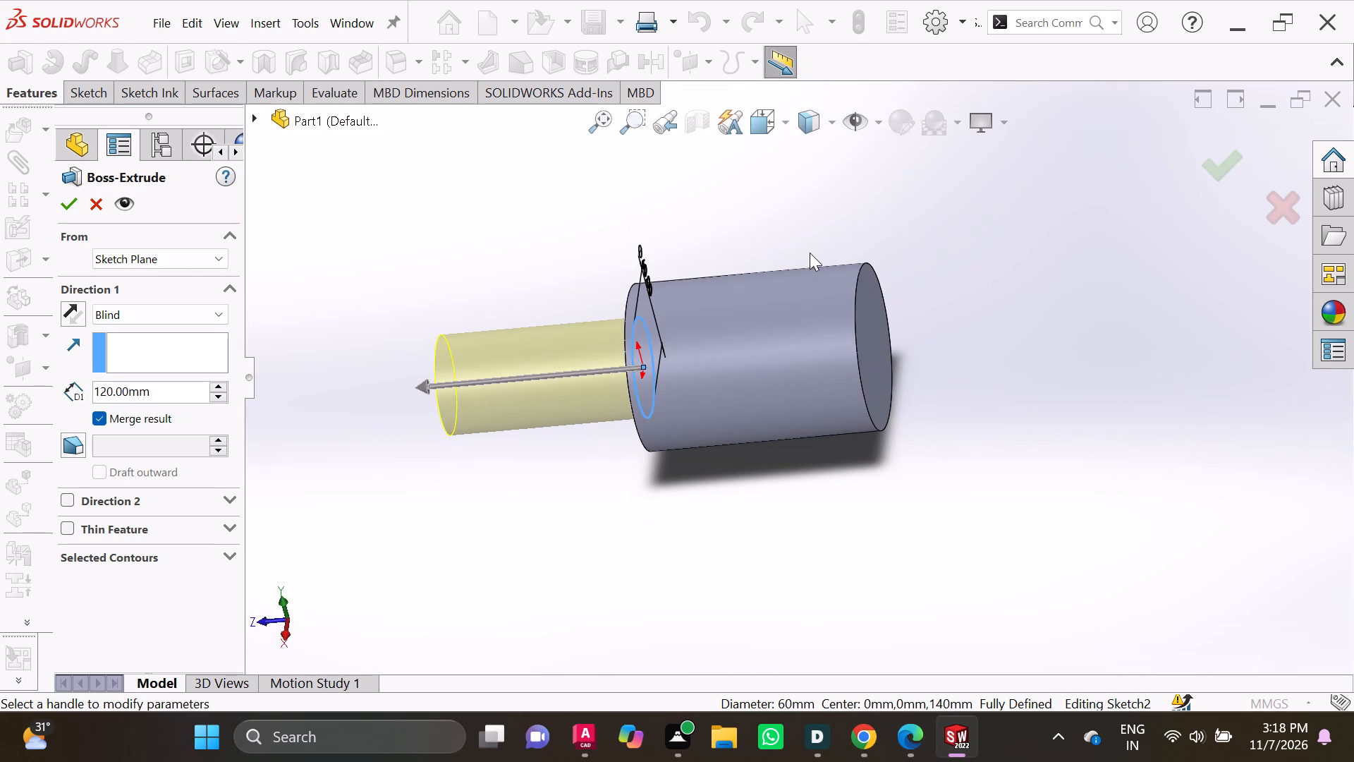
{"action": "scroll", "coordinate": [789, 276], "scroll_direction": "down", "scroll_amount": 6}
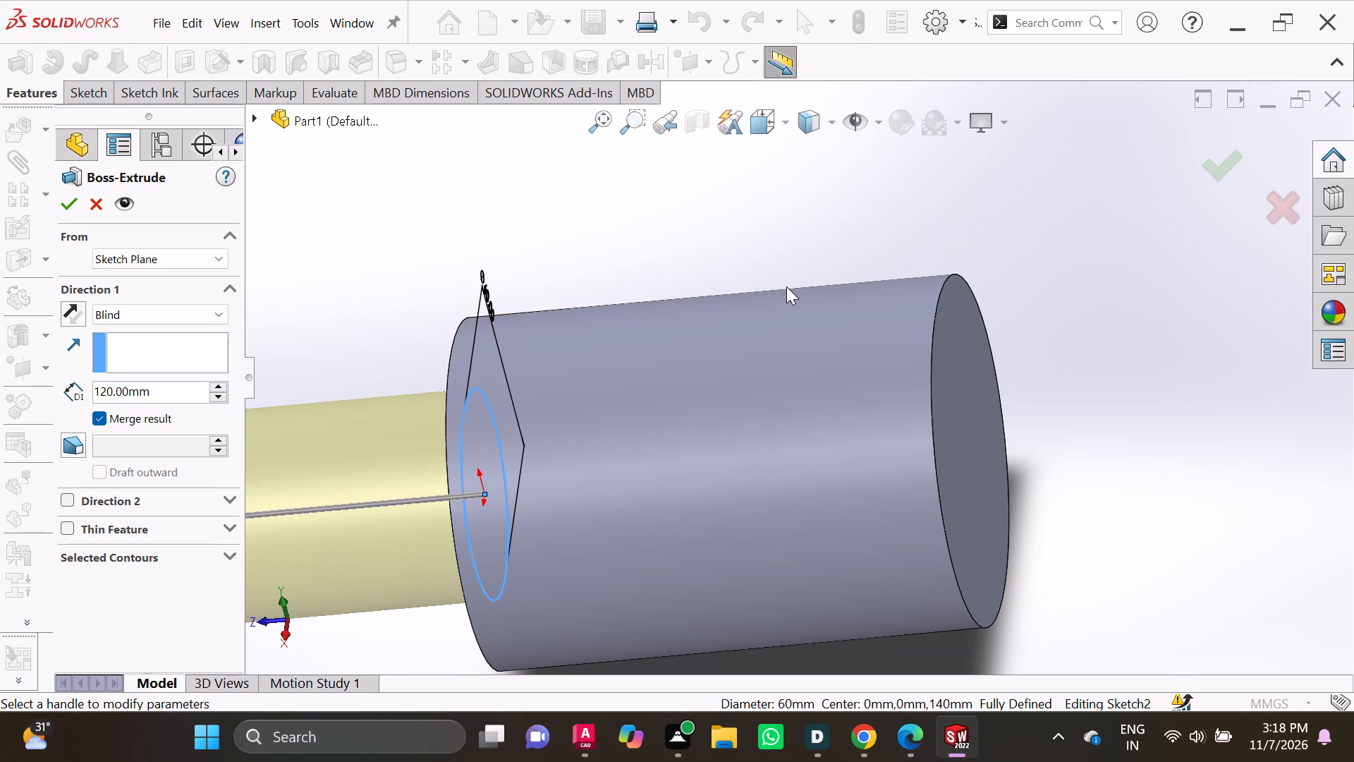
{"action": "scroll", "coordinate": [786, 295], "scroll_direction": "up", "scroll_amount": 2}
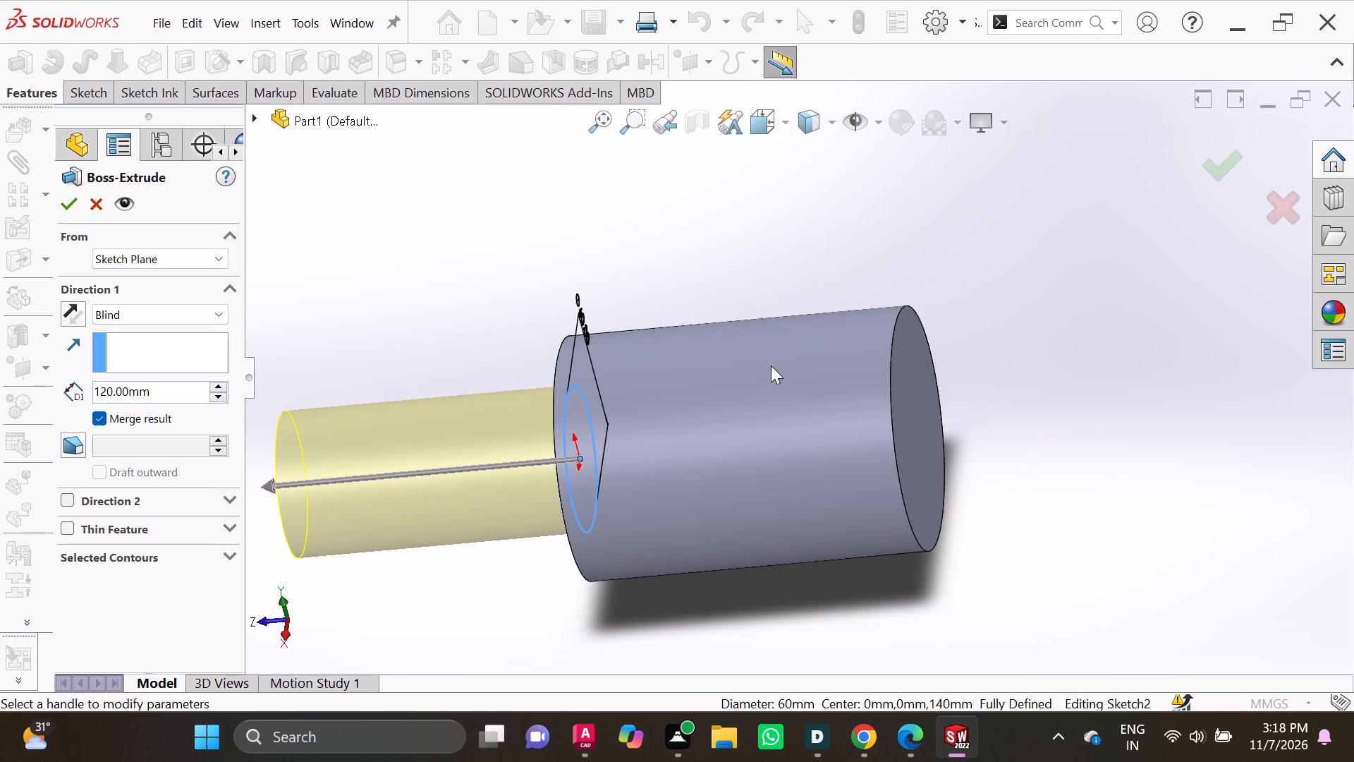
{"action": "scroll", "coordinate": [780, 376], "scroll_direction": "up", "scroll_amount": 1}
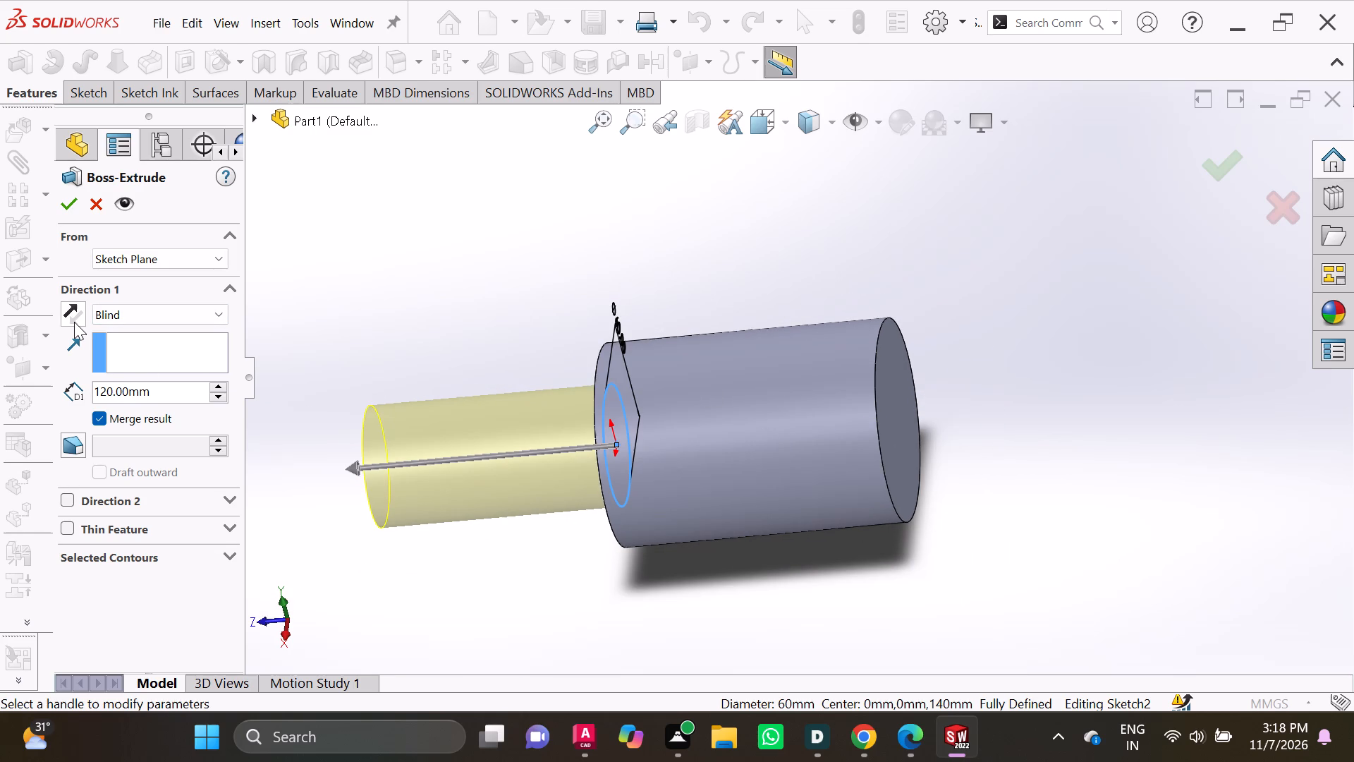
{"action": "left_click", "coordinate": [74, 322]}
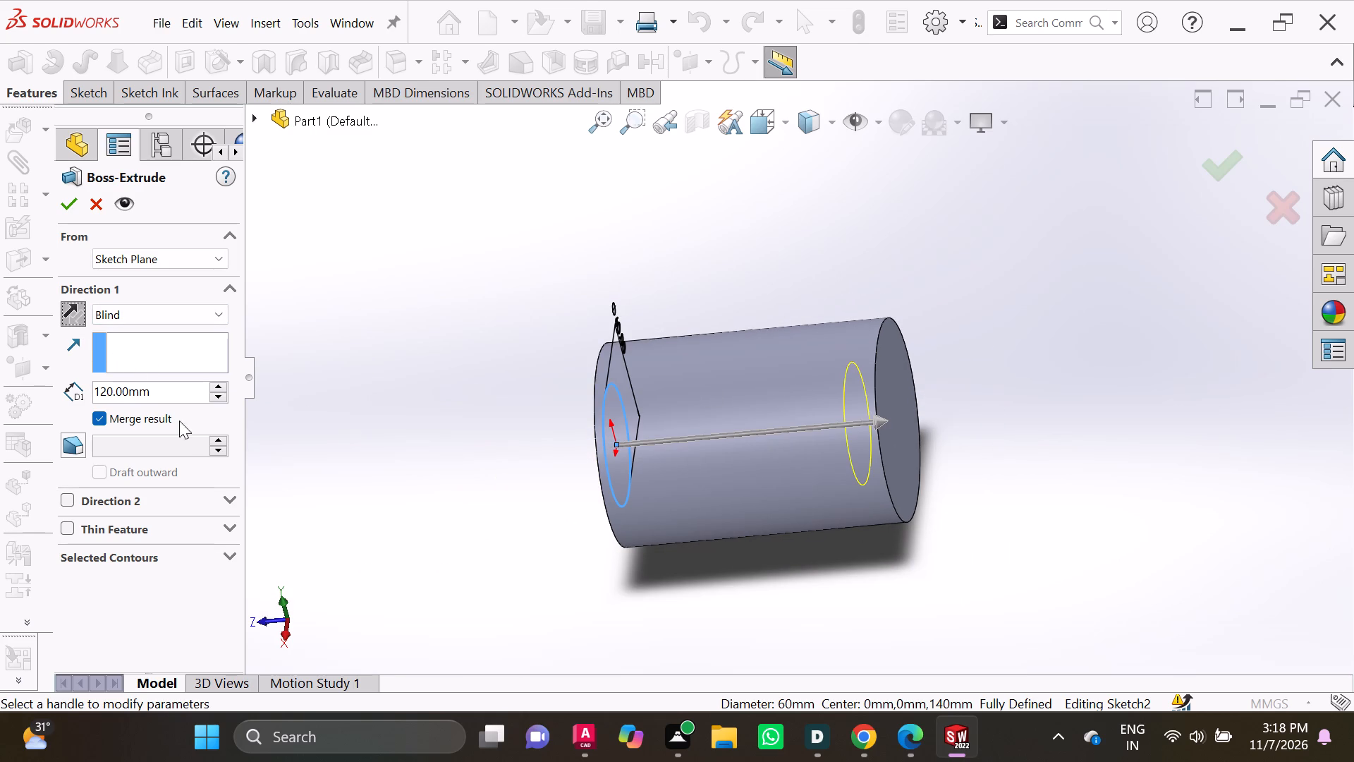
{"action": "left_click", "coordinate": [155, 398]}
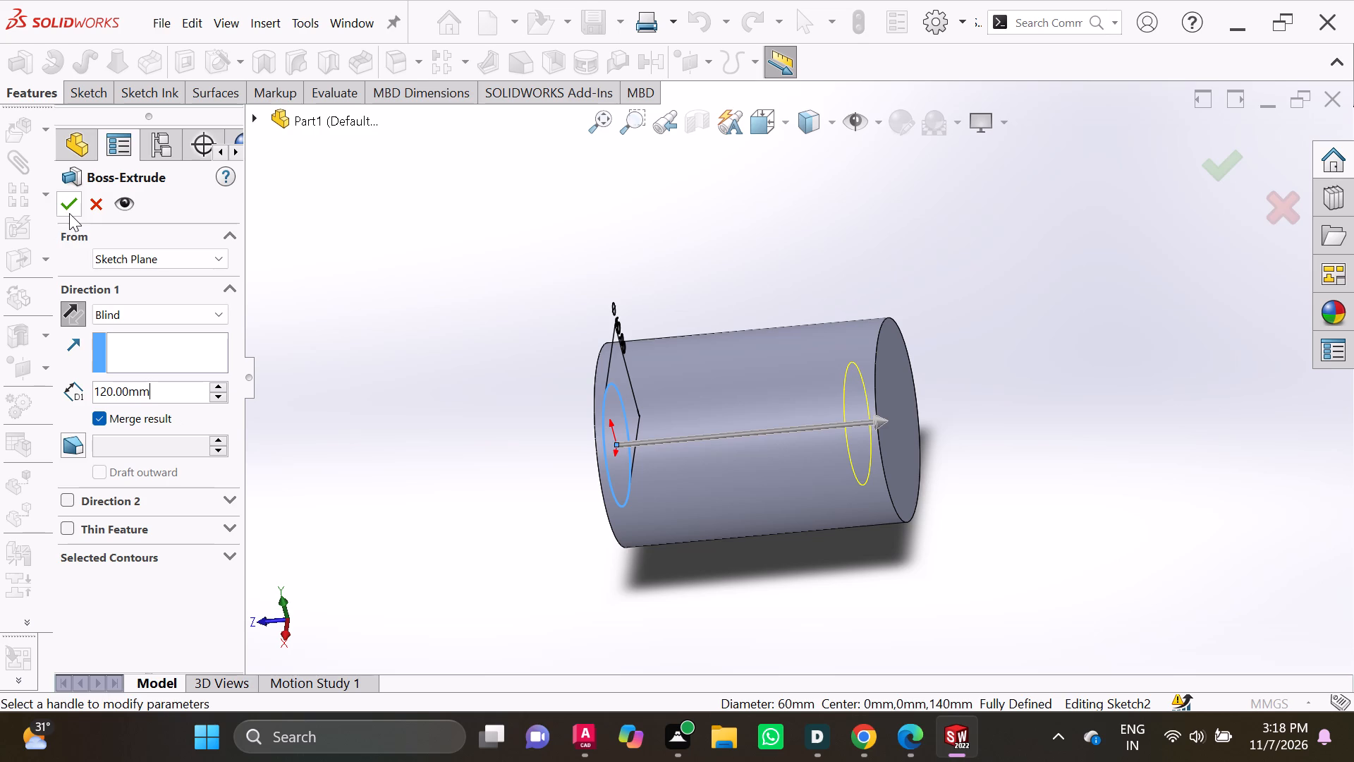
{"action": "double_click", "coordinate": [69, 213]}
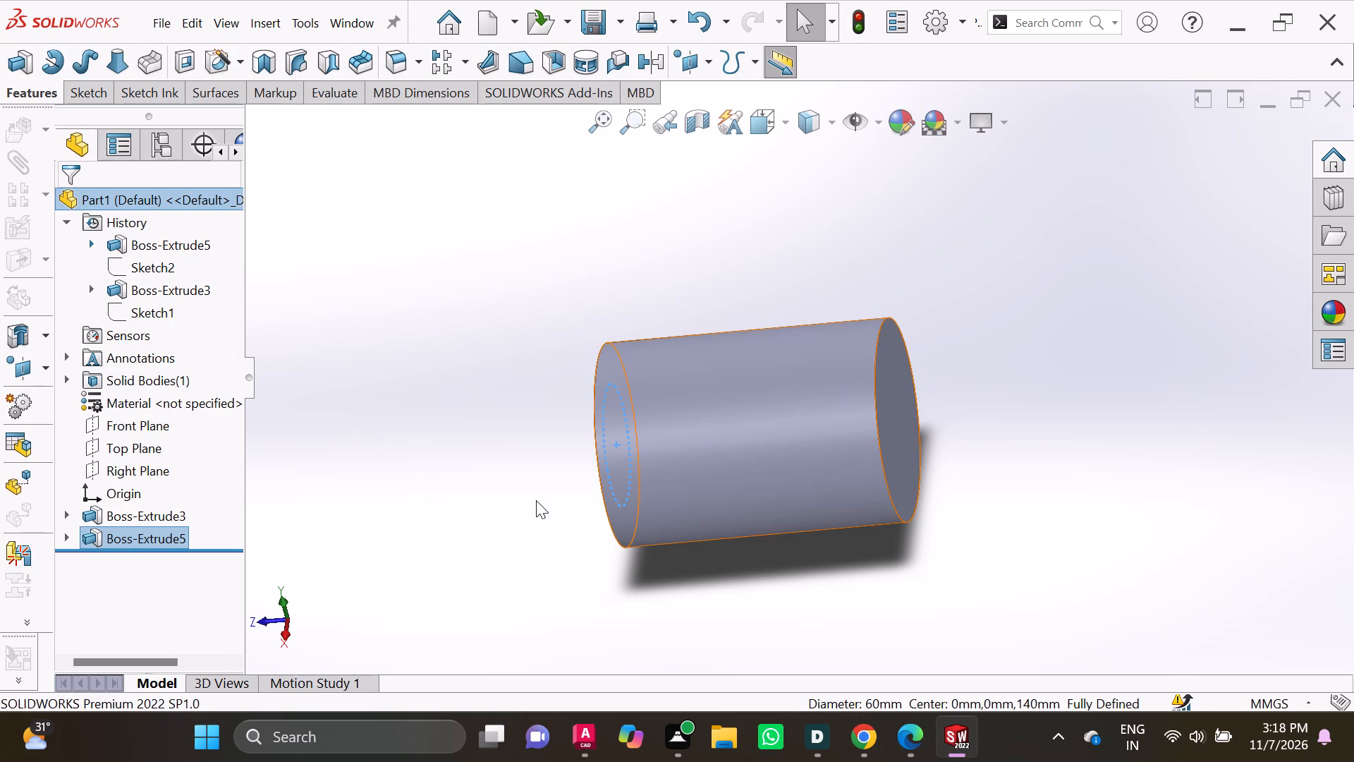
Examine the cylinder's front end face and side around the extruded 60 mm circle.
{"action": "scroll", "coordinate": [579, 512], "scroll_direction": "down", "scroll_amount": 1}
{"action": "scroll", "coordinate": [565, 492], "scroll_direction": "up", "scroll_amount": 2}
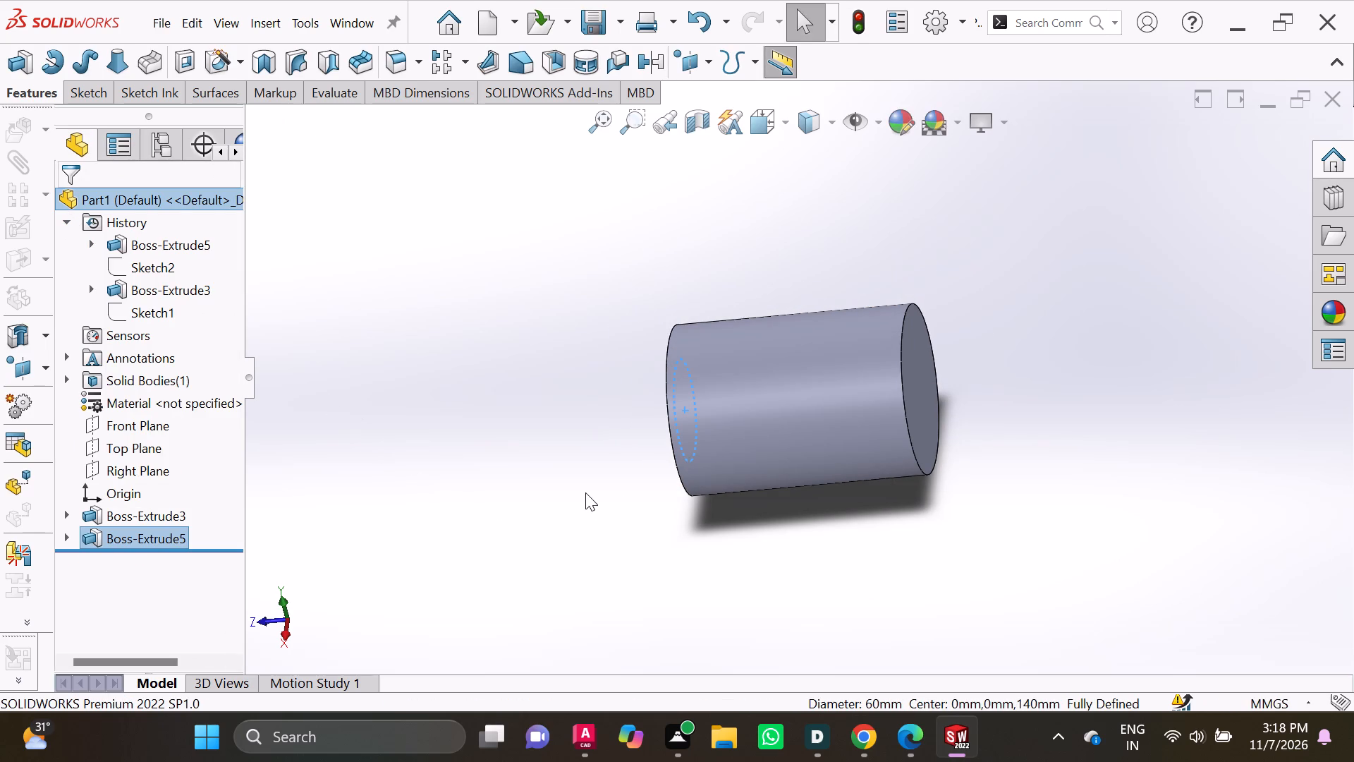
{"action": "middle_click_drag", "start_coordinate": [596, 509], "coordinate": [765, 461]}
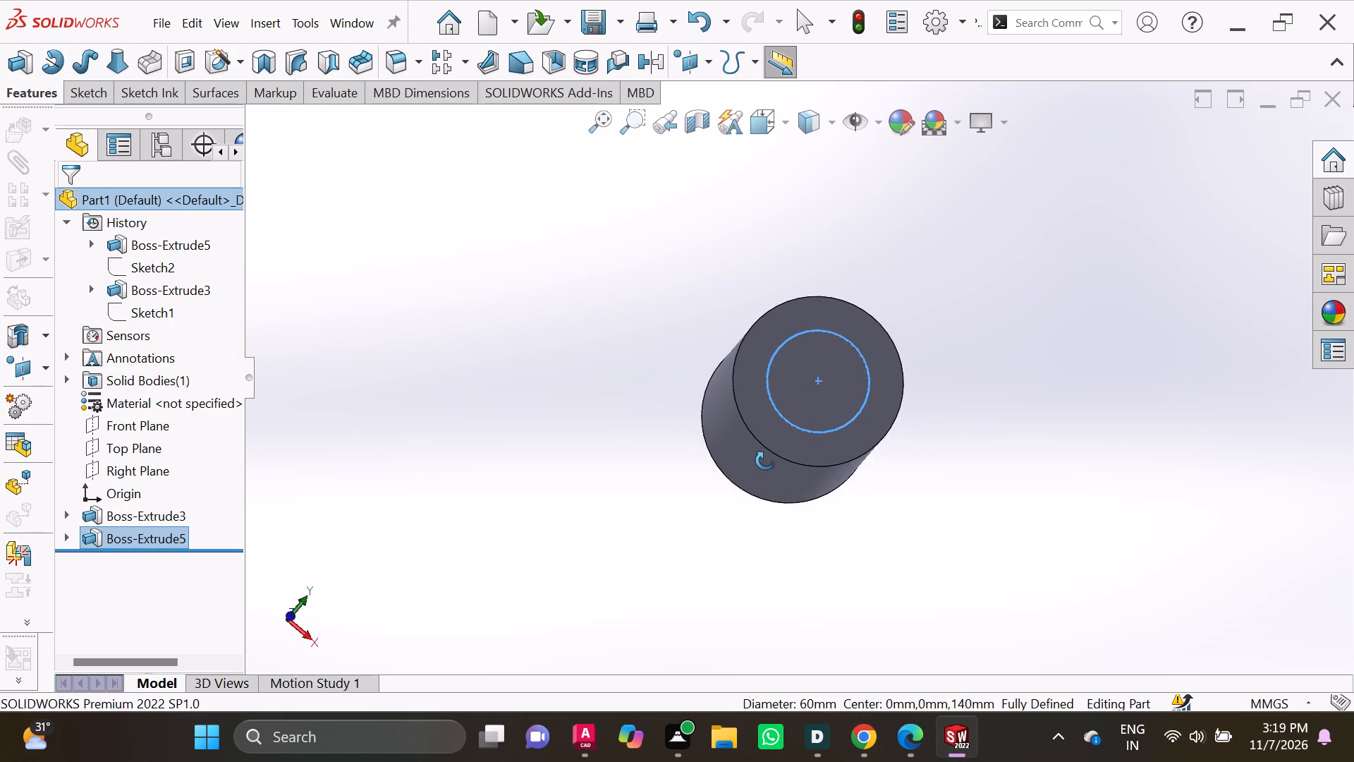
{"action": "middle_click_drag", "start_coordinate": [765, 461], "coordinate": [748, 476]}
{"action": "scroll", "coordinate": [779, 390], "scroll_direction": "up", "scroll_amount": 2}
{"action": "scroll", "coordinate": [787, 425], "scroll_direction": "down", "scroll_amount": 5}
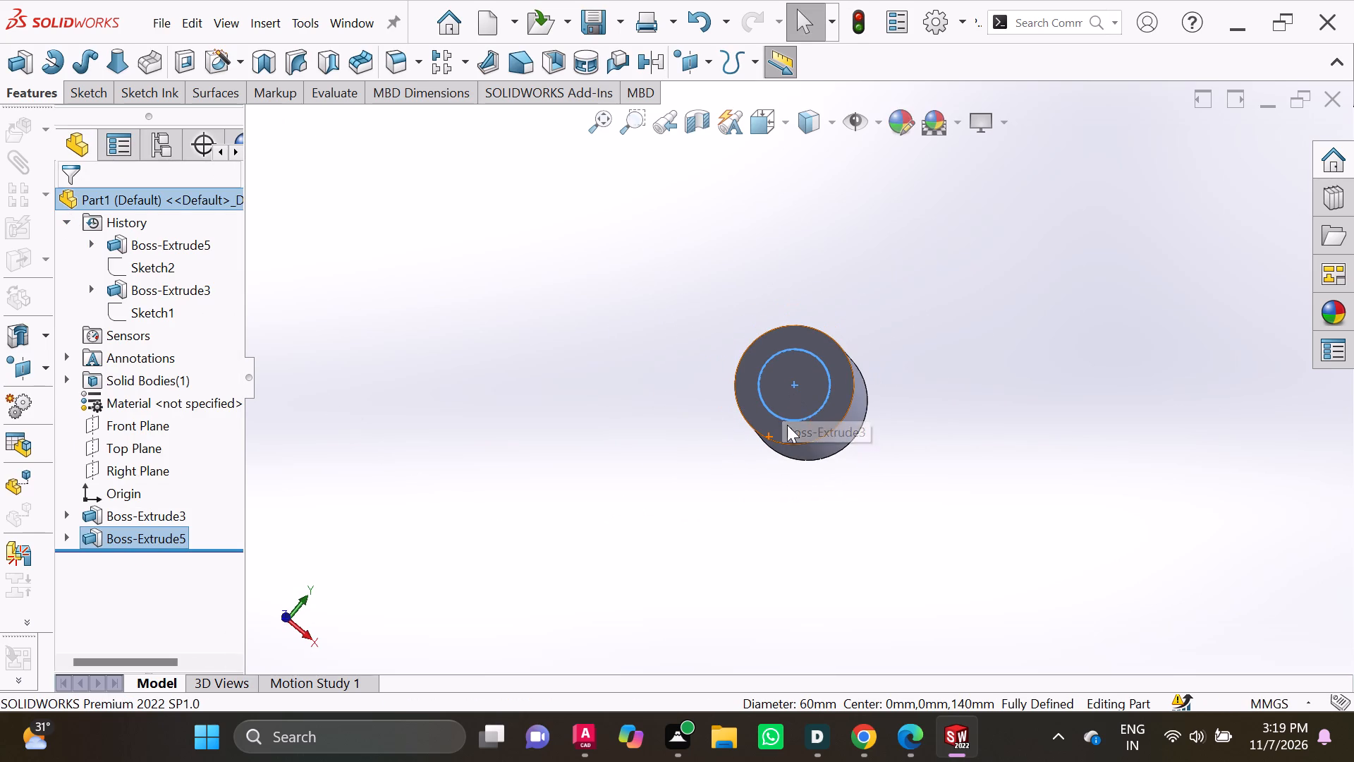
{"action": "scroll", "coordinate": [787, 425], "scroll_direction": "down", "scroll_amount": 1}
{"action": "scroll", "coordinate": [749, 365], "scroll_direction": "down", "scroll_amount": 2}
{"action": "middle_click_drag", "start_coordinate": [776, 379], "coordinate": [781, 418]}
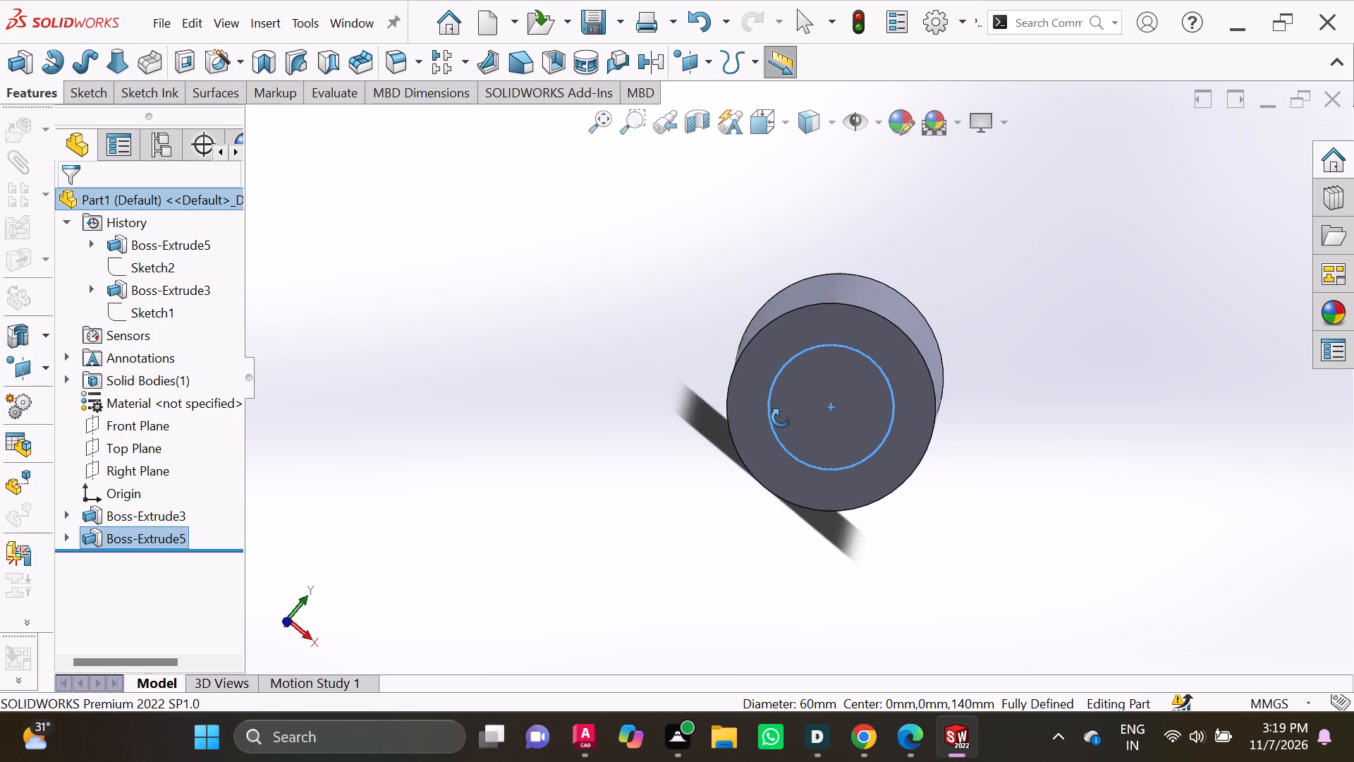
{"action": "middle_click_drag", "start_coordinate": [781, 418], "coordinate": [770, 418]}
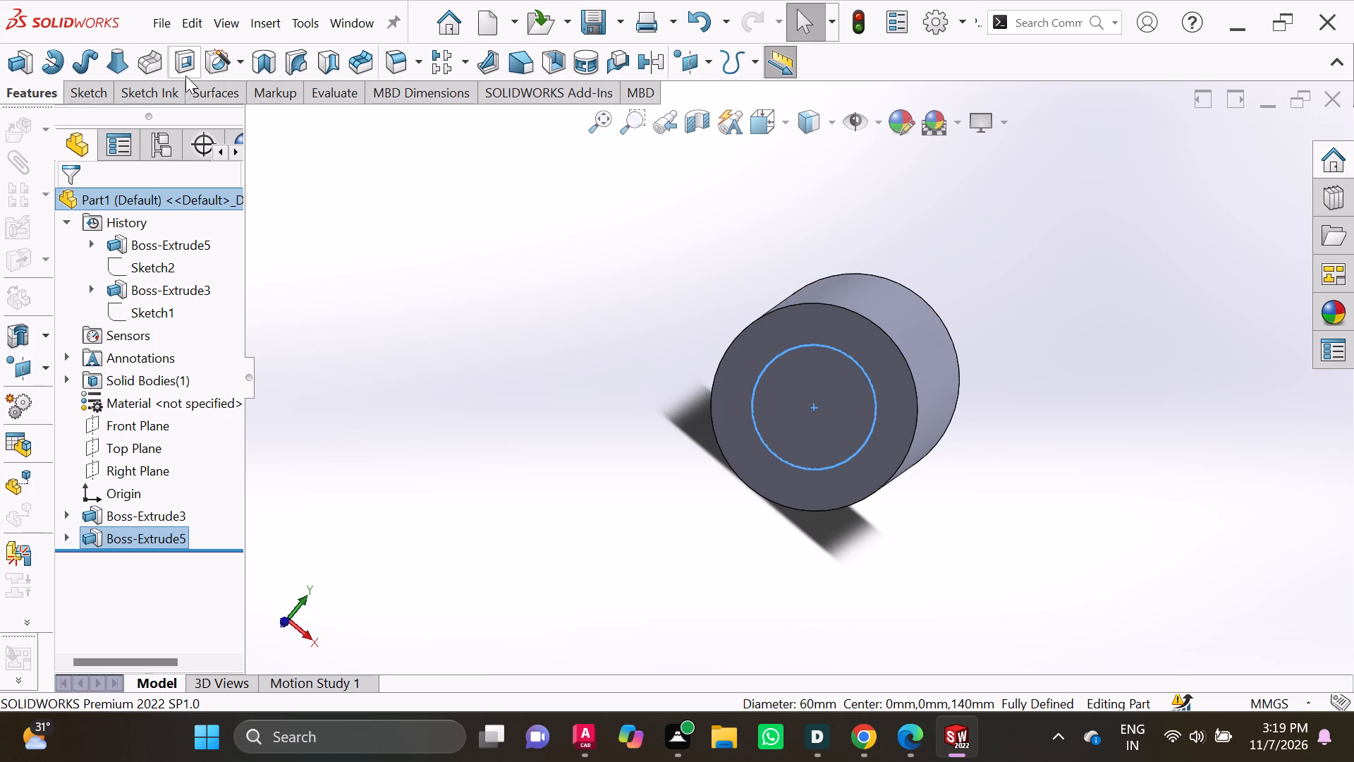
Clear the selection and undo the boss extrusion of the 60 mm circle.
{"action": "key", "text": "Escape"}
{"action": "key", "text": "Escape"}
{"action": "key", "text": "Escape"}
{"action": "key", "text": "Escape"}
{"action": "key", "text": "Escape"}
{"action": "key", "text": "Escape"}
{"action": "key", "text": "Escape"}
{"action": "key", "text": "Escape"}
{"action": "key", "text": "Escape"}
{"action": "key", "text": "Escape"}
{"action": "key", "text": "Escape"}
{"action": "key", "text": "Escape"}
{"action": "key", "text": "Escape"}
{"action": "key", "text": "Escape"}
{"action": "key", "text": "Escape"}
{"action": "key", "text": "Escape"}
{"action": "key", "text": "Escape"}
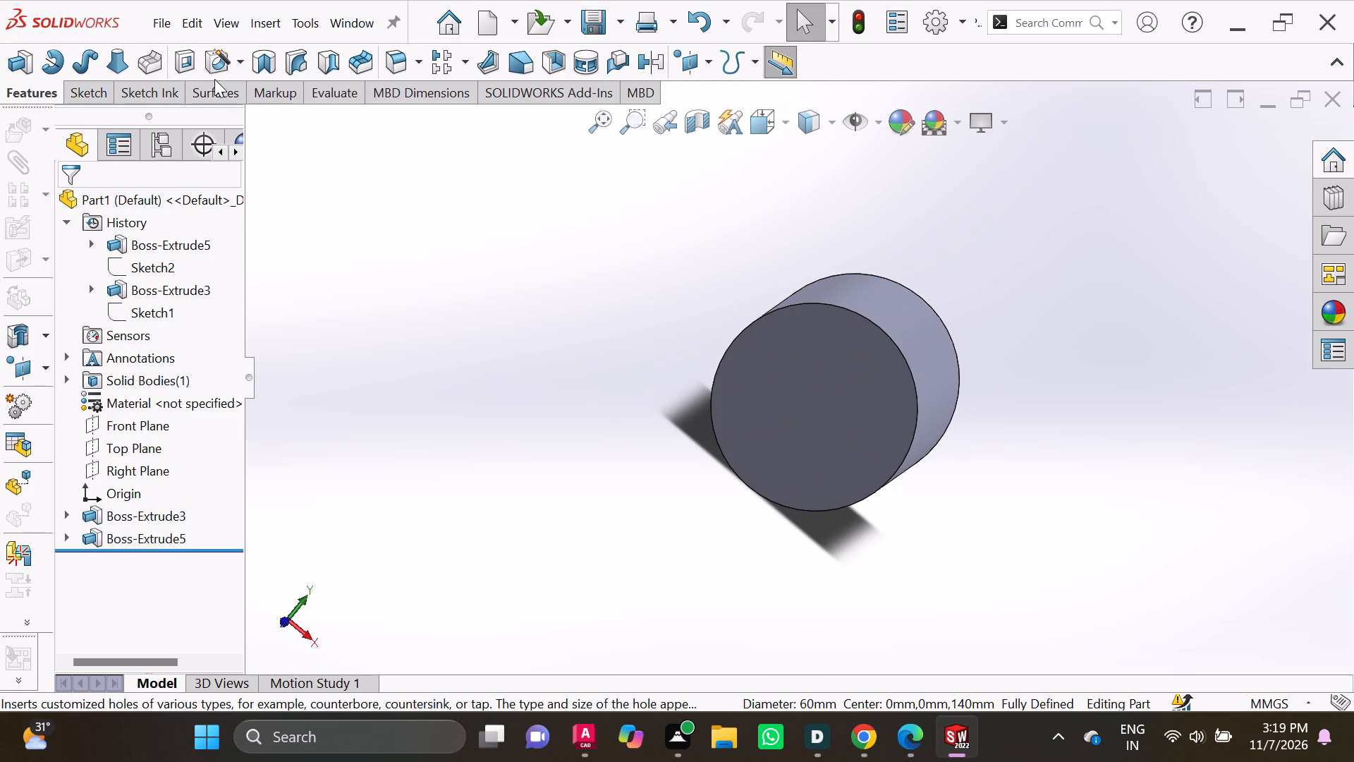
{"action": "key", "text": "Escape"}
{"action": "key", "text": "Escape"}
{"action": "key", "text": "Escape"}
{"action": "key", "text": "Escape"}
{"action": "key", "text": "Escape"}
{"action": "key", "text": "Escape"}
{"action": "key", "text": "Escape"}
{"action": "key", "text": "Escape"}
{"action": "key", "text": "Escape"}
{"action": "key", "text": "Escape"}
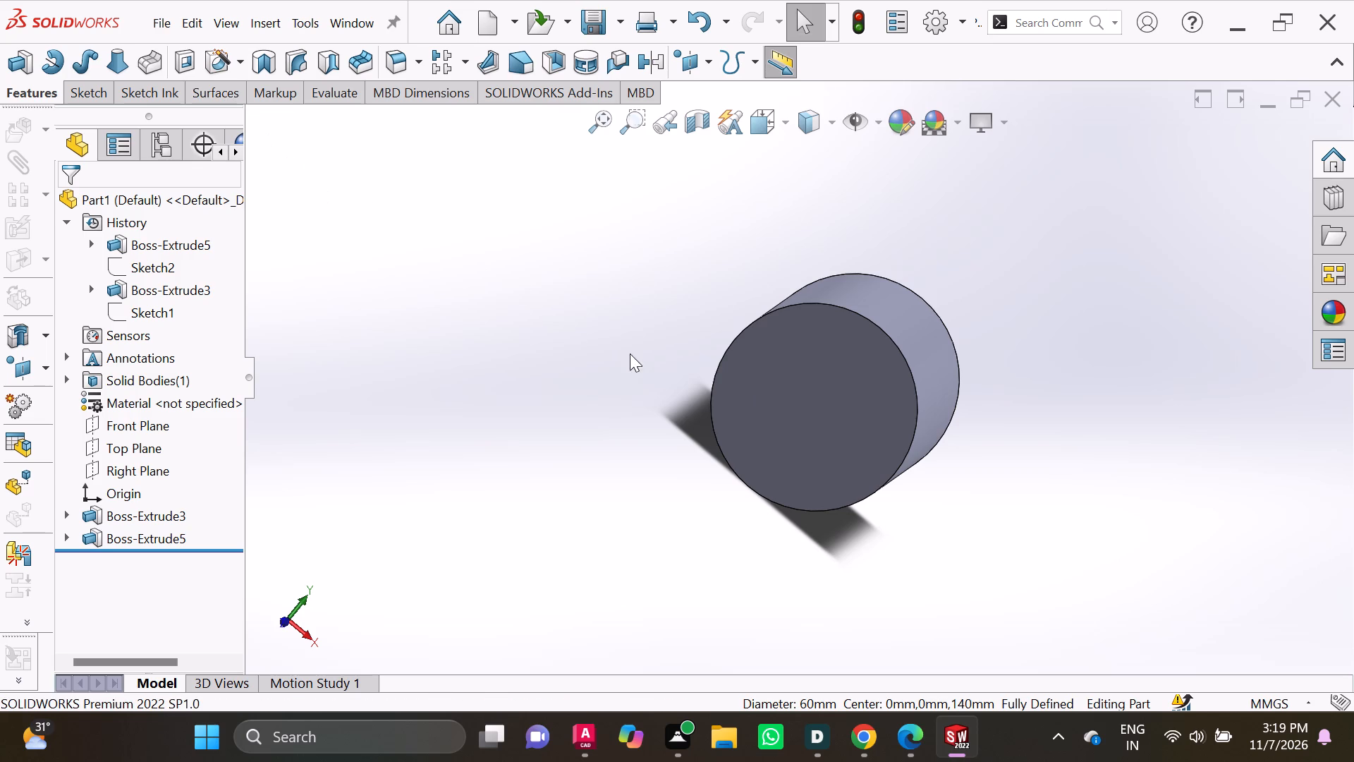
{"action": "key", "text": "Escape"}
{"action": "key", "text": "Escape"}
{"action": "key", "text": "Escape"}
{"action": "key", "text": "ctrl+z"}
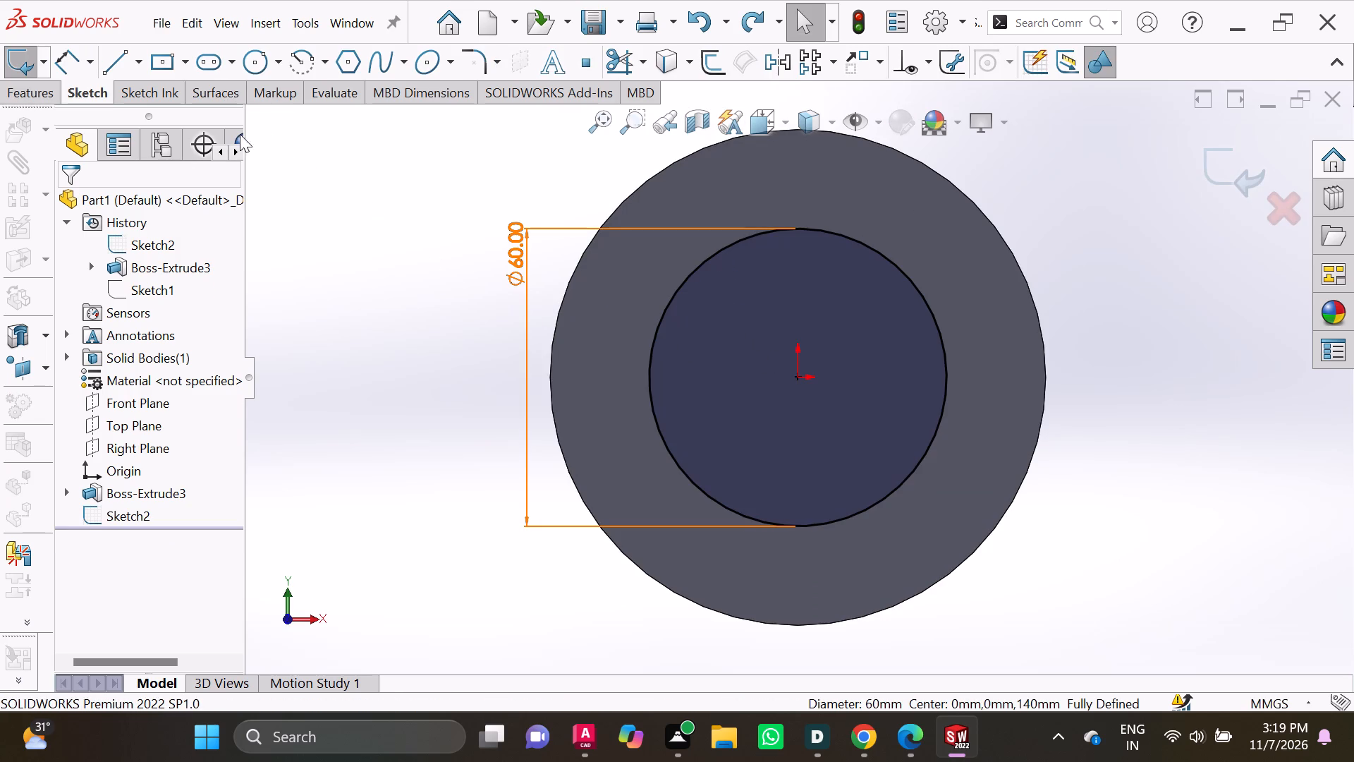
Cut-extrude the 60 mm circle as a 120 mm blind bore from the front face into the cylinder.
{"action": "left_click", "coordinate": [39, 99]}
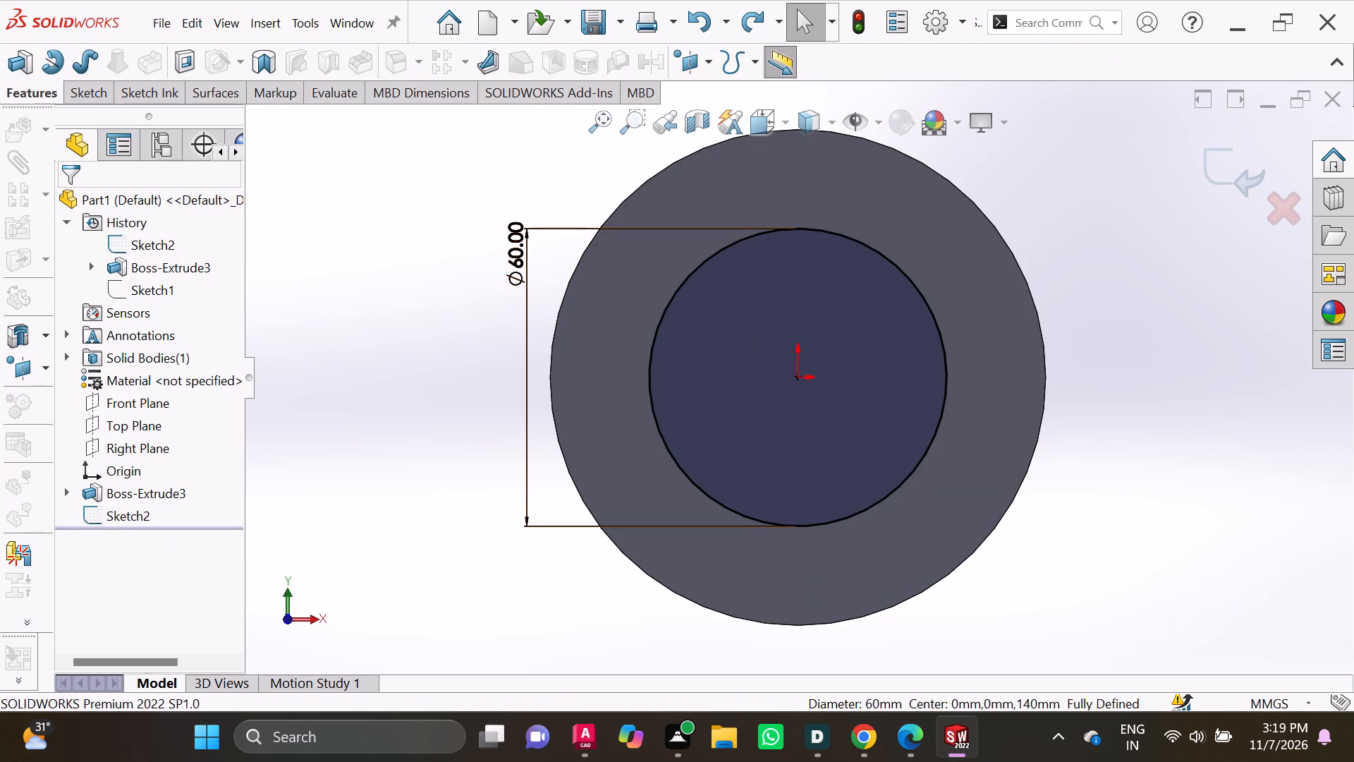
{"action": "left_click", "coordinate": [657, 332]}
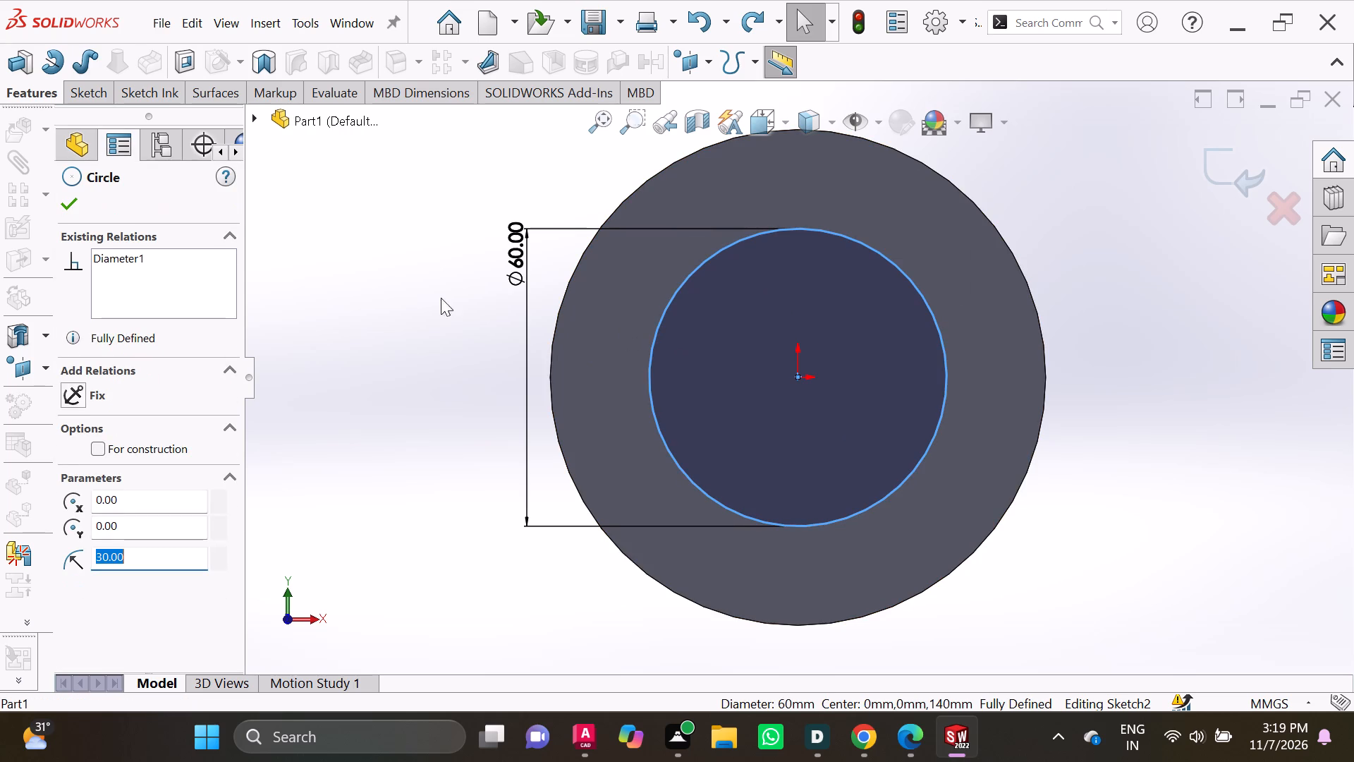
{"action": "left_click", "coordinate": [181, 66]}
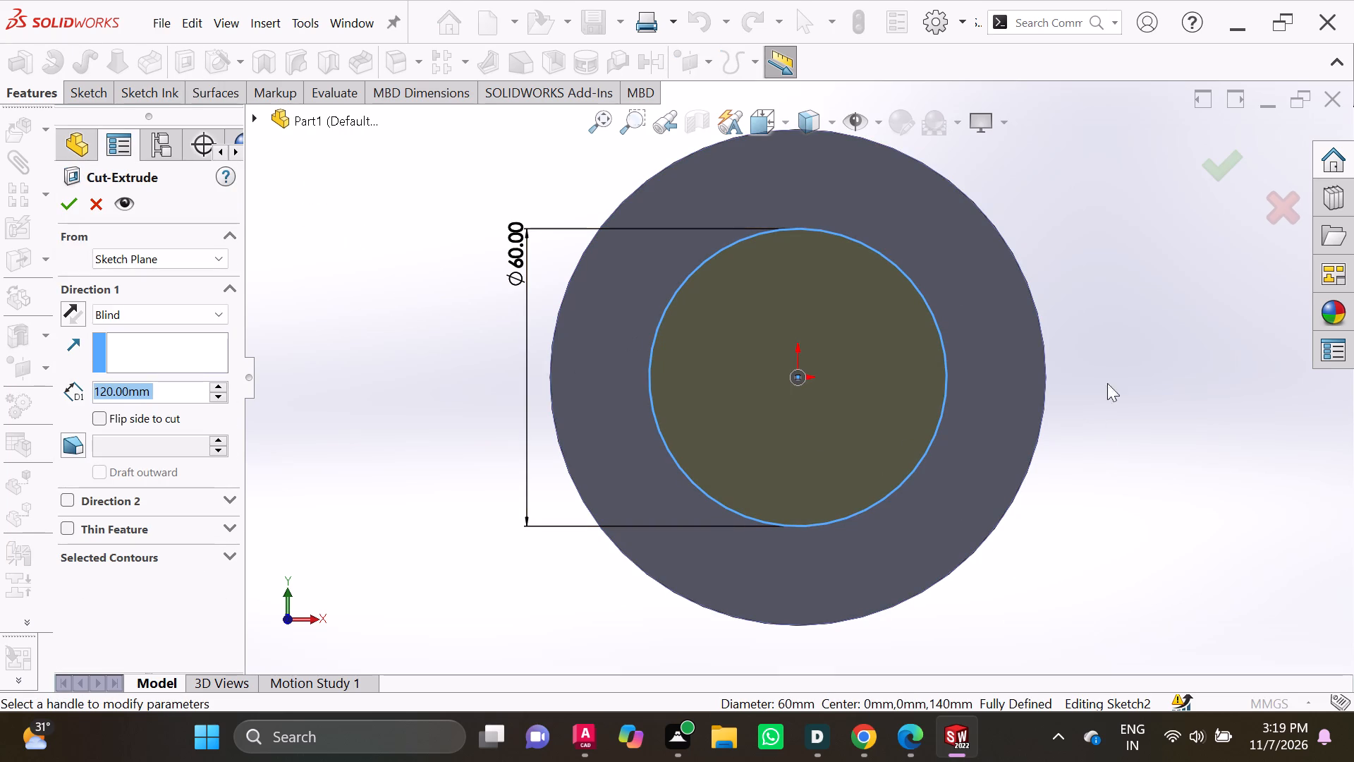
{"action": "middle_click_drag", "start_coordinate": [1130, 459], "coordinate": [996, 433]}
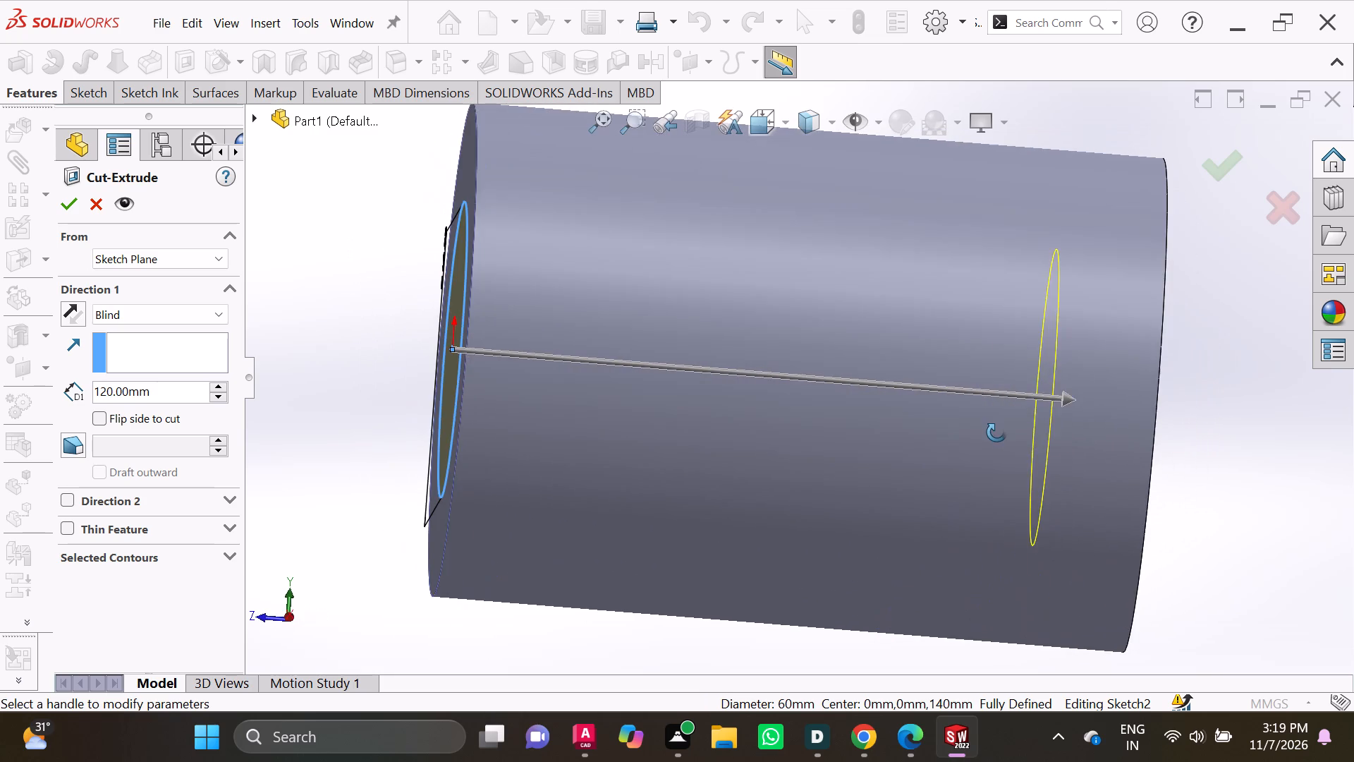
{"action": "middle_click_drag", "start_coordinate": [996, 433], "coordinate": [998, 466]}
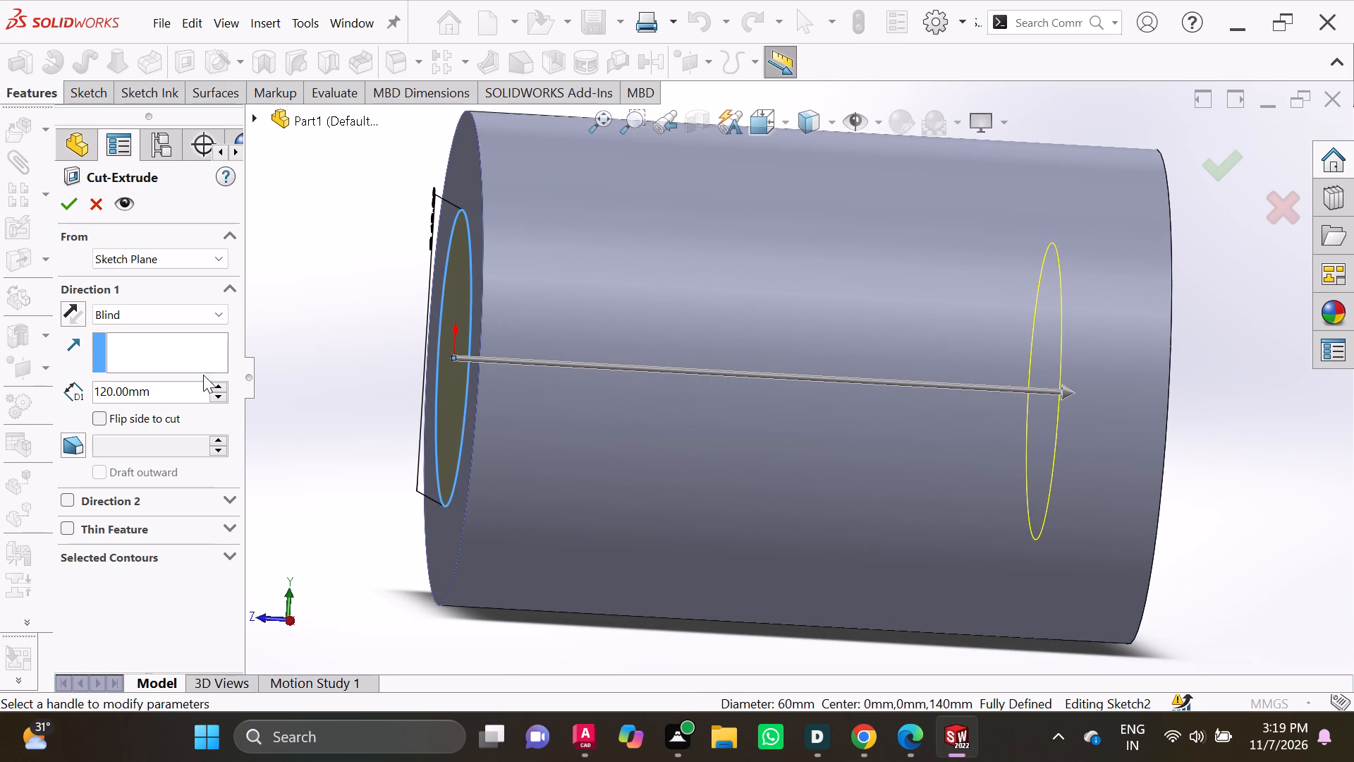
{"action": "left_click", "coordinate": [71, 320]}
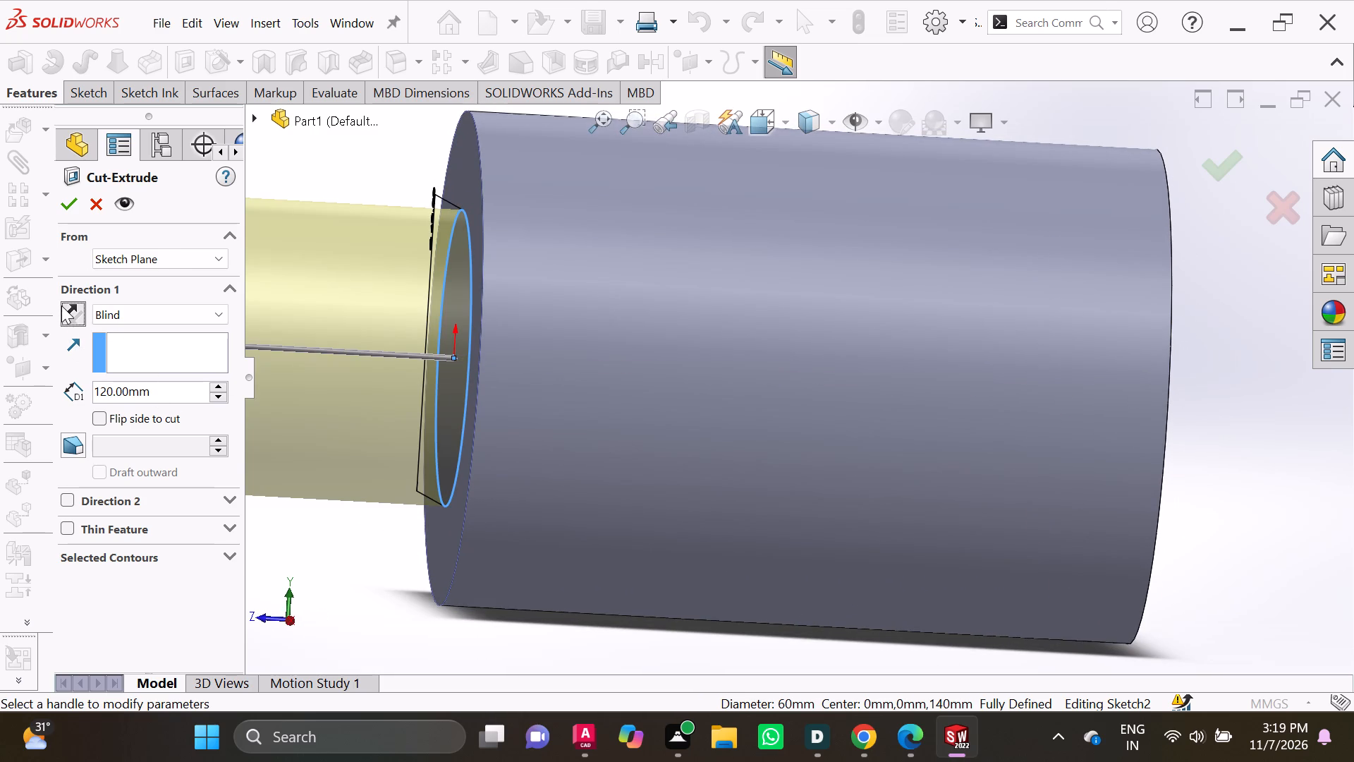
{"action": "left_click", "coordinate": [69, 310]}
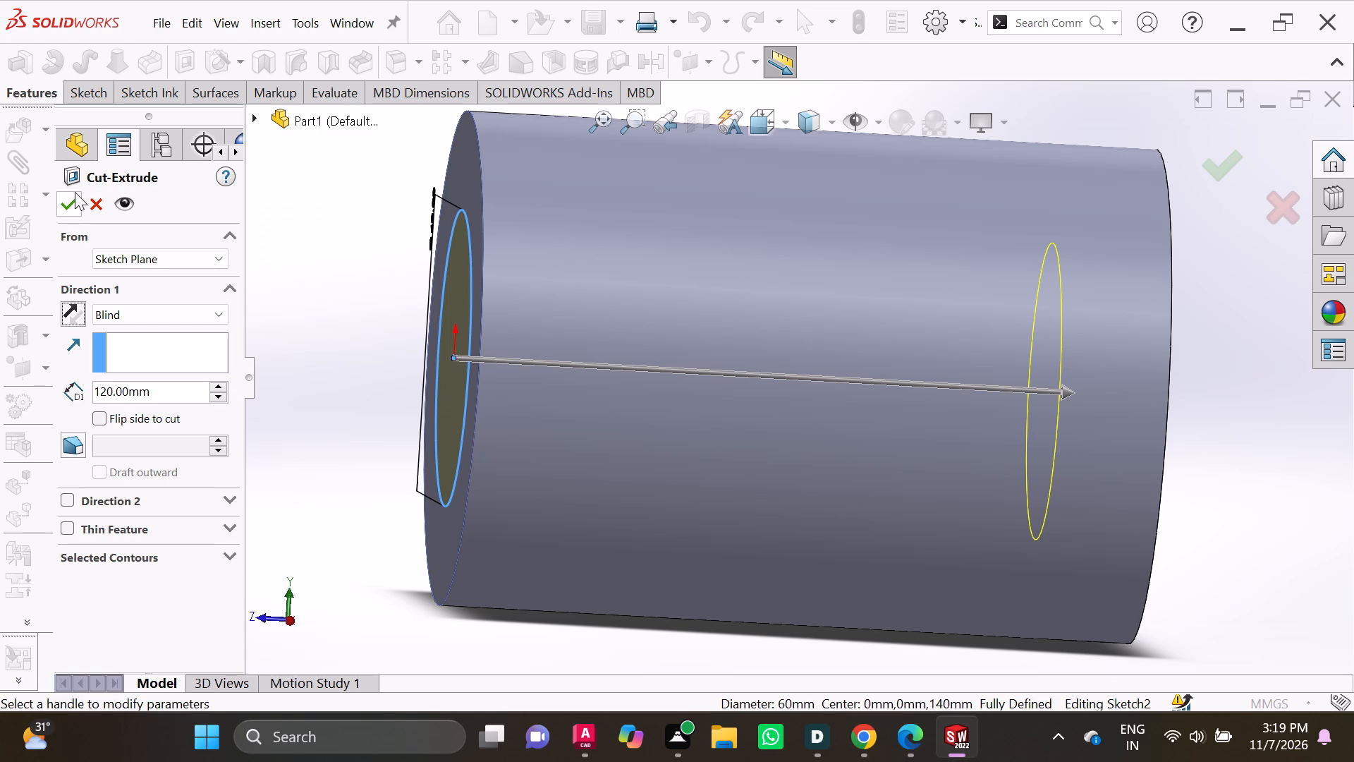
{"action": "left_click", "coordinate": [67, 196]}
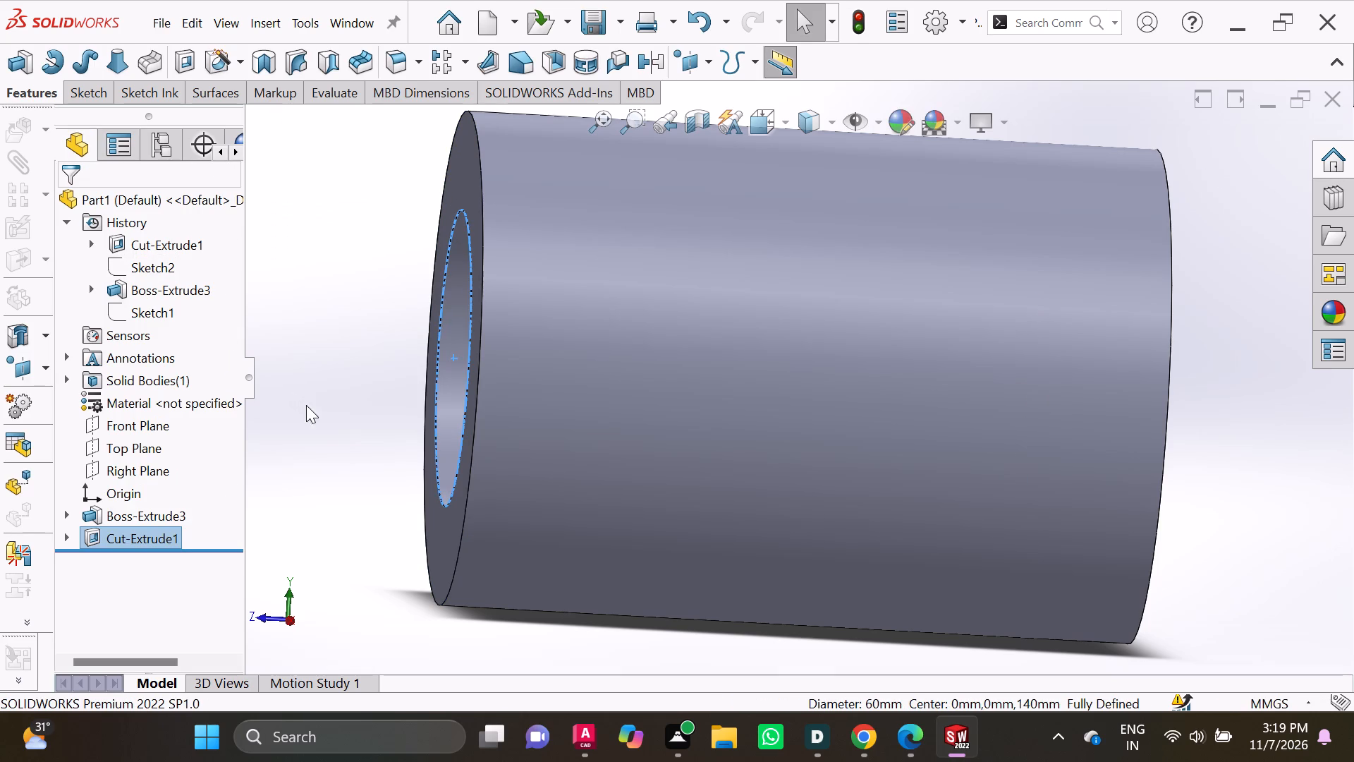
Examine the new bore through the cylinder's front end face from several angles.
{"action": "middle_click_drag", "start_coordinate": [365, 435], "coordinate": [485, 503]}
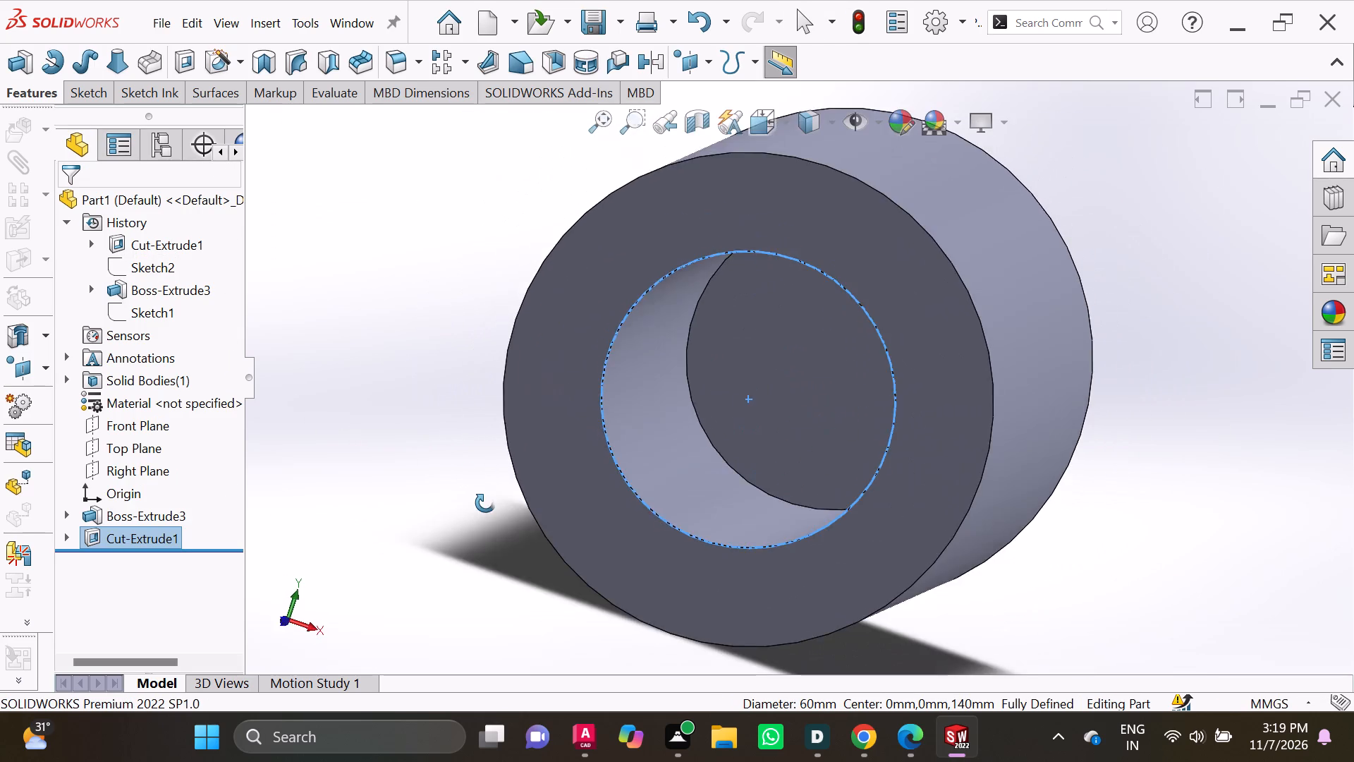
{"action": "middle_click_drag", "start_coordinate": [485, 503], "coordinate": [514, 505]}
{"action": "middle_click_drag", "start_coordinate": [500, 495], "coordinate": [492, 493]}
{"action": "middle_click", "coordinate": [484, 493]}
{"action": "middle_click", "coordinate": [480, 490]}
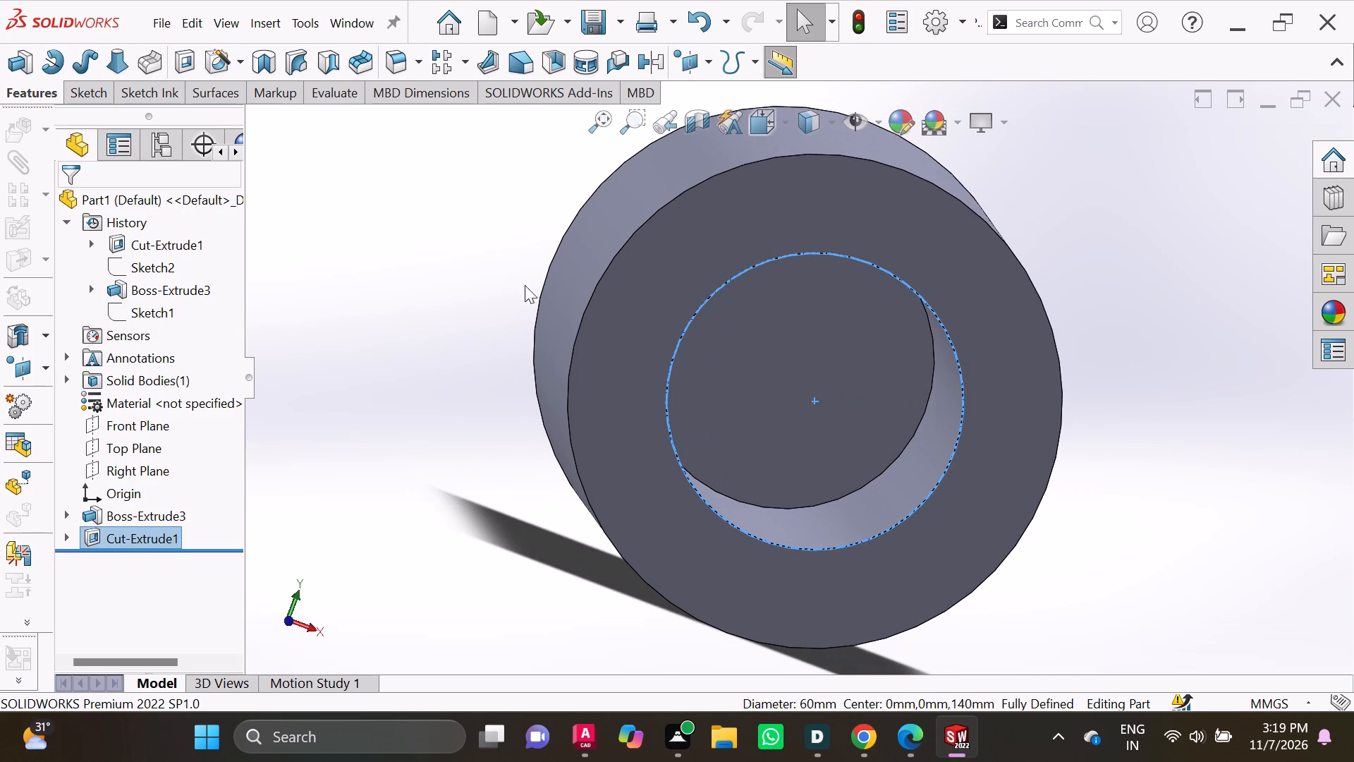
{"action": "left_click", "coordinate": [824, 121]}
{"action": "left_click", "coordinate": [436, 411]}
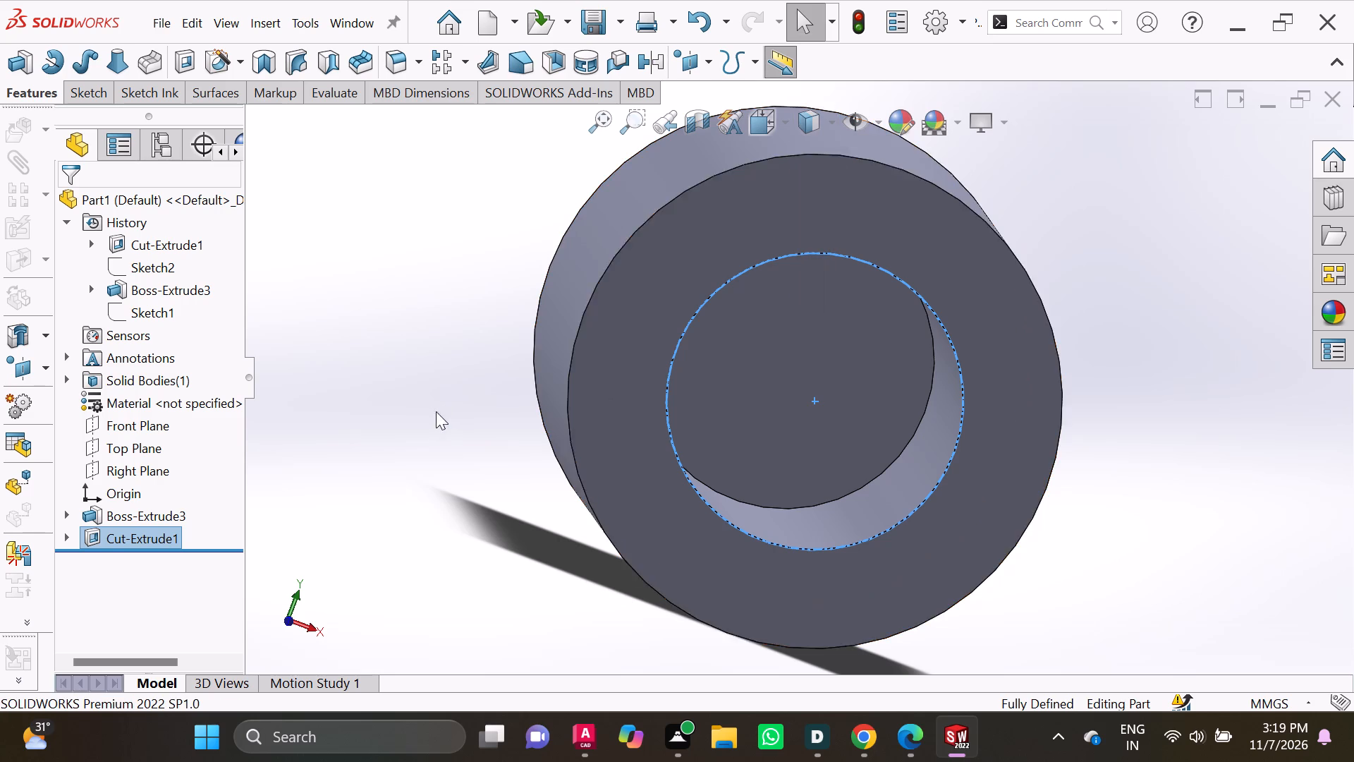
Sketch a circle about 35 mm in diameter on the bore's floor, centred on the origin.
{"action": "left_click", "coordinate": [781, 122]}
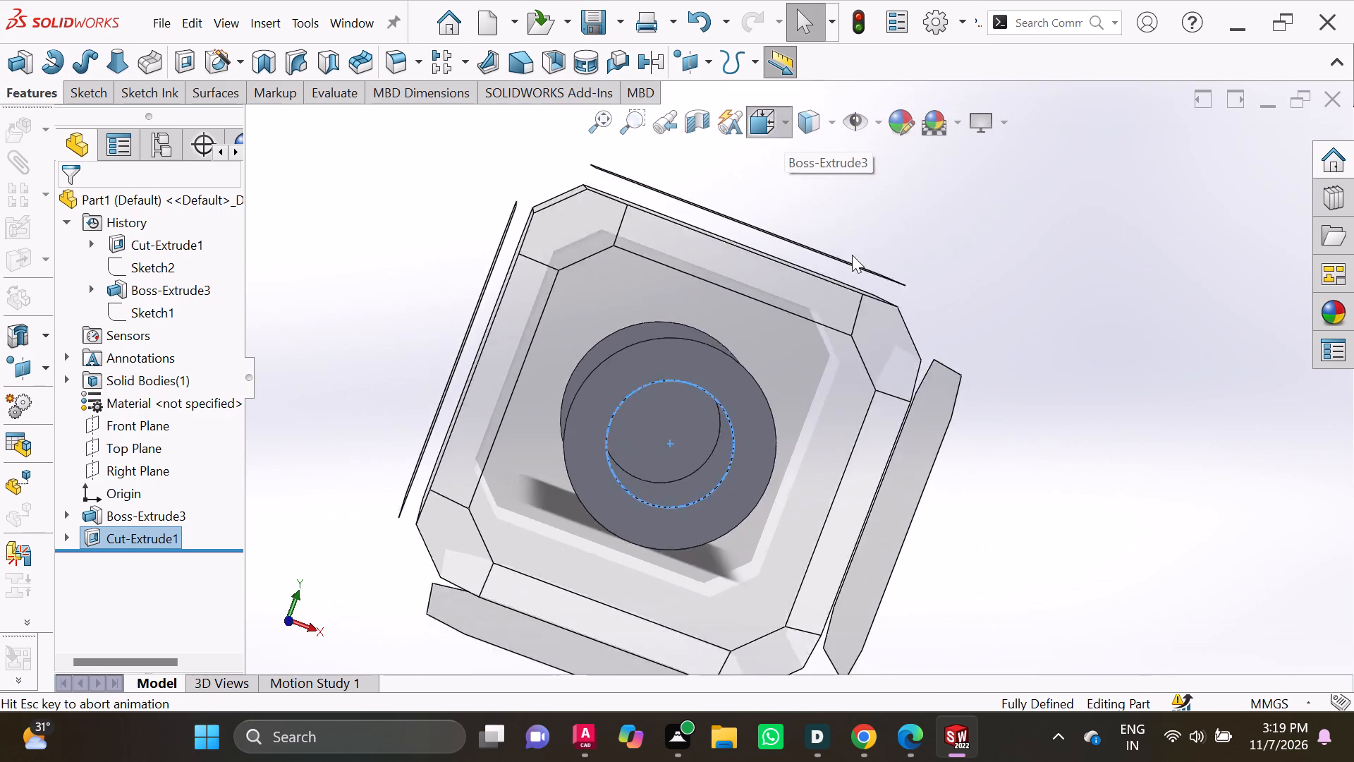
{"action": "left_click", "coordinate": [891, 258]}
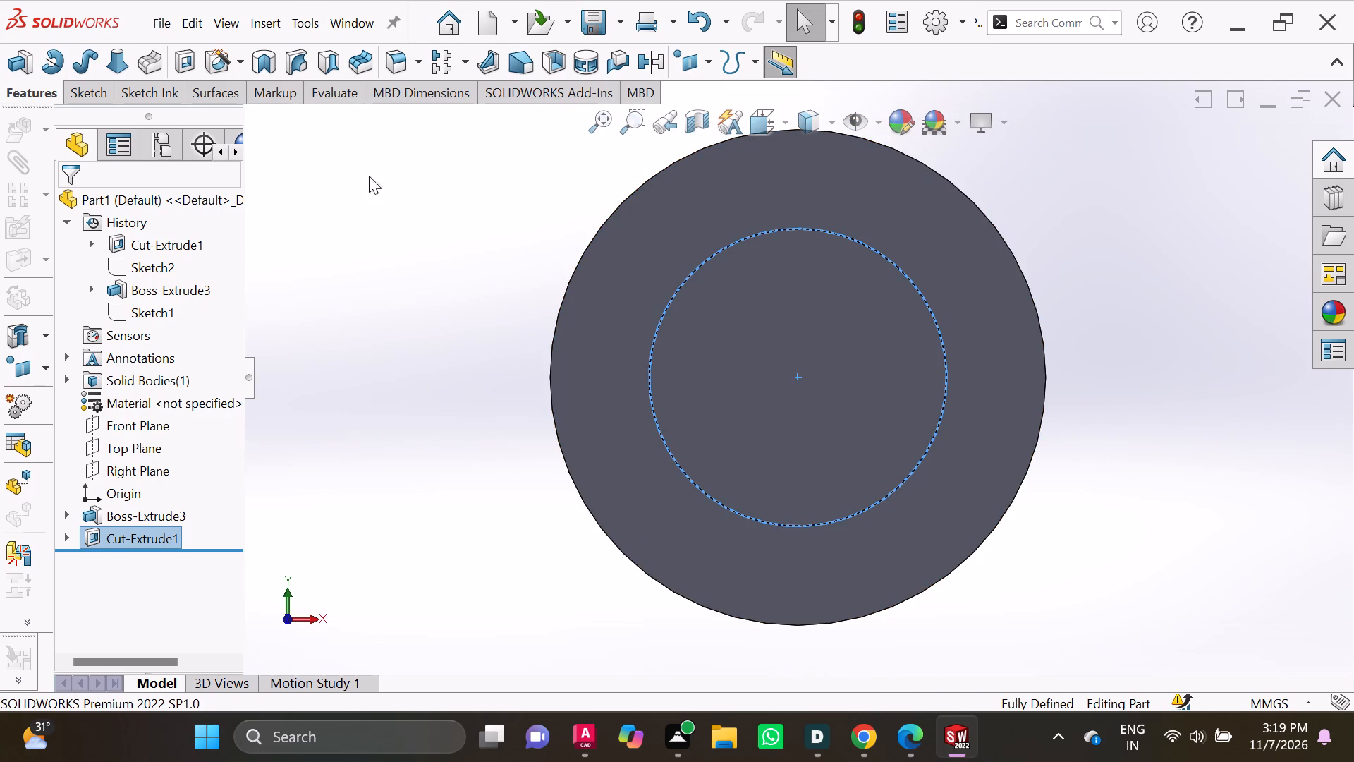
{"action": "left_click", "coordinate": [711, 324]}
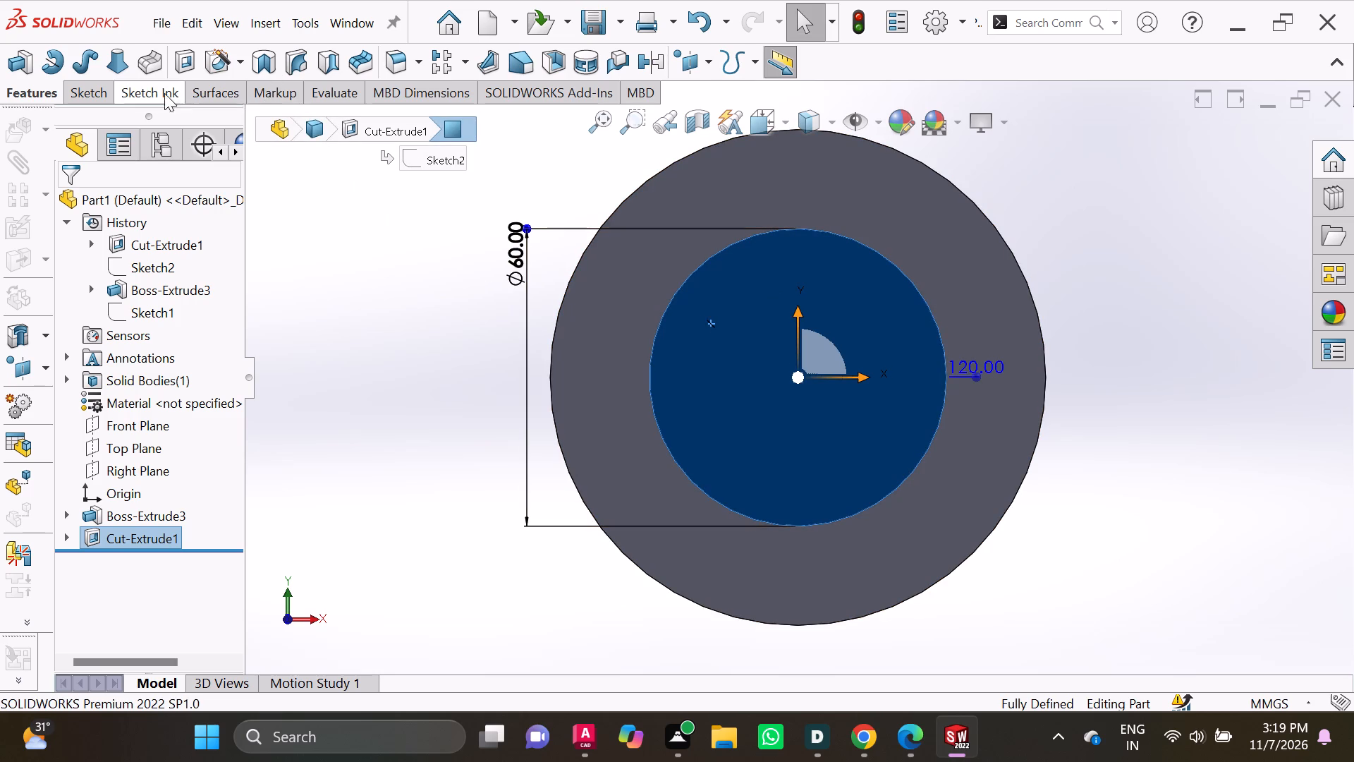
{"action": "left_click", "coordinate": [96, 85]}
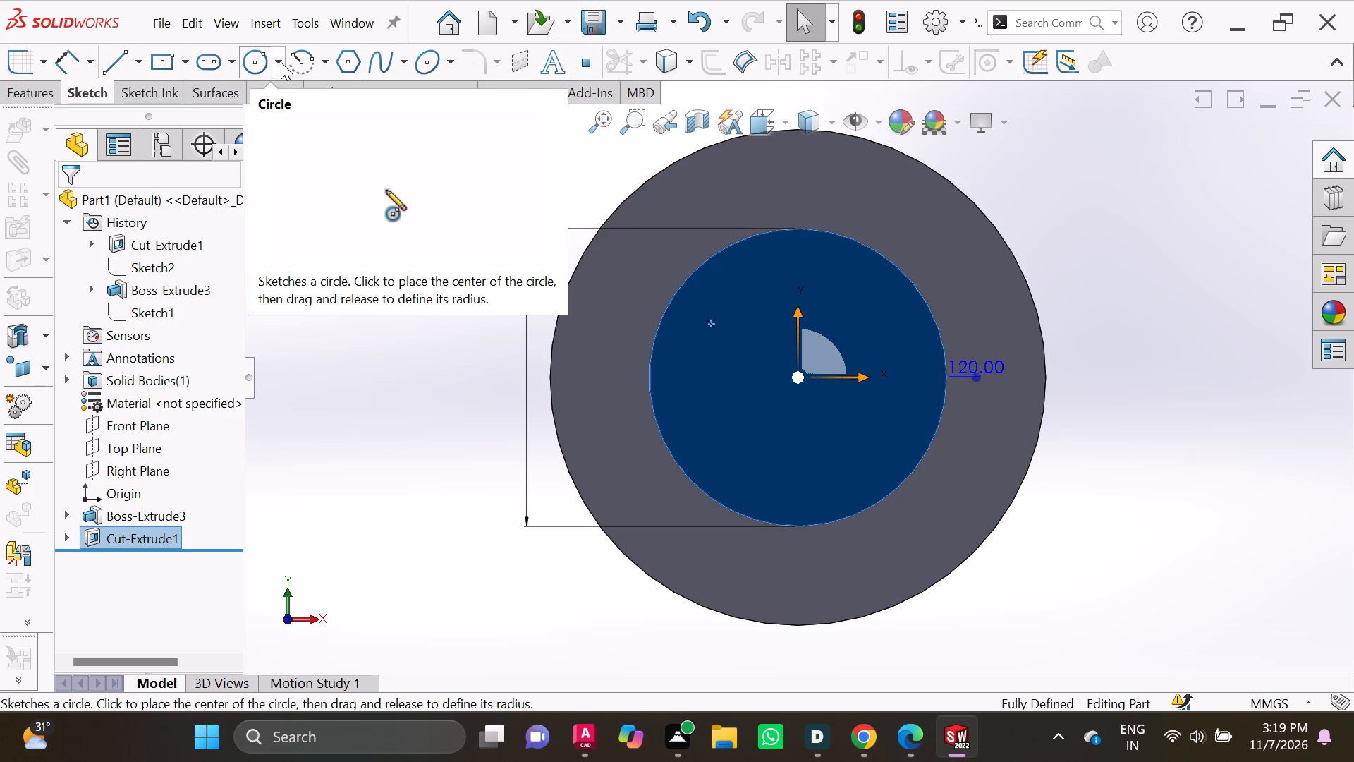
{"action": "left_click", "coordinate": [281, 62]}
{"action": "left_click", "coordinate": [292, 92]}
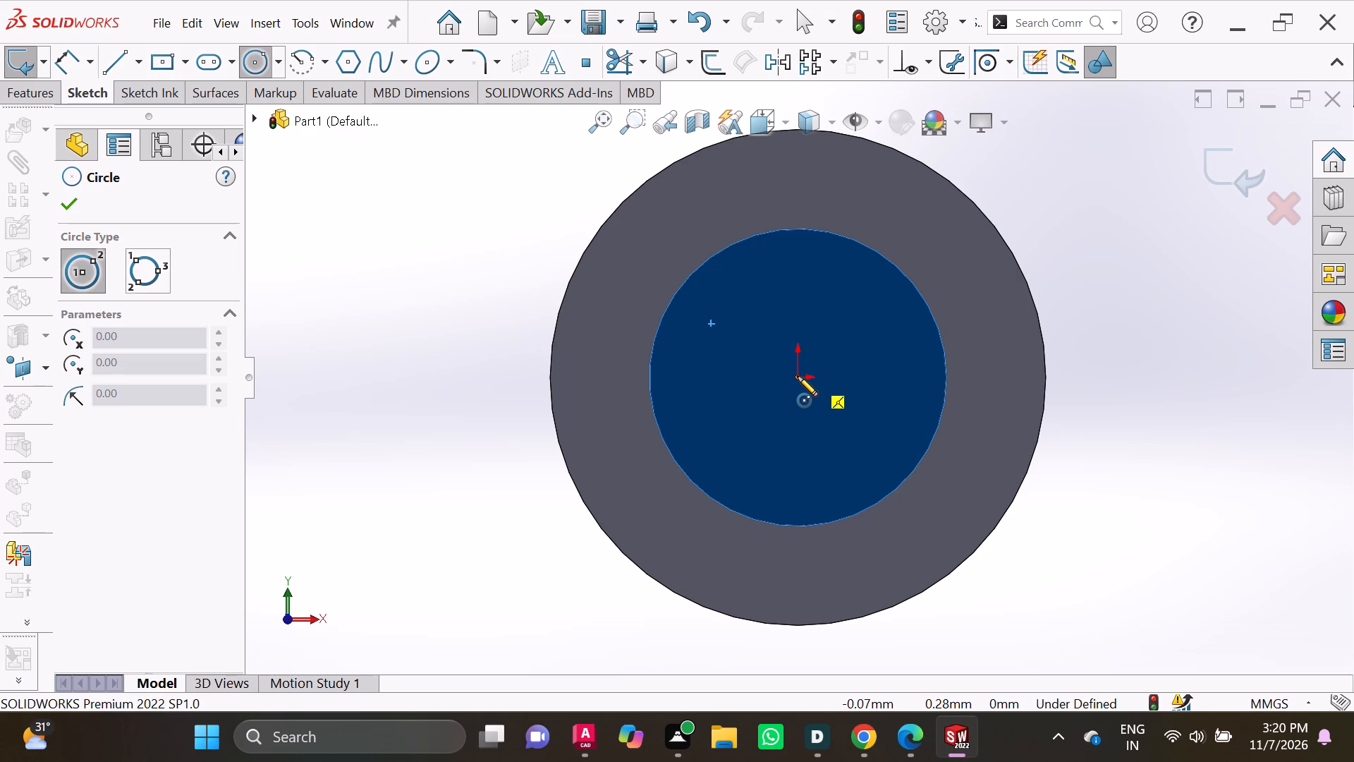
{"action": "left_click", "coordinate": [798, 376]}
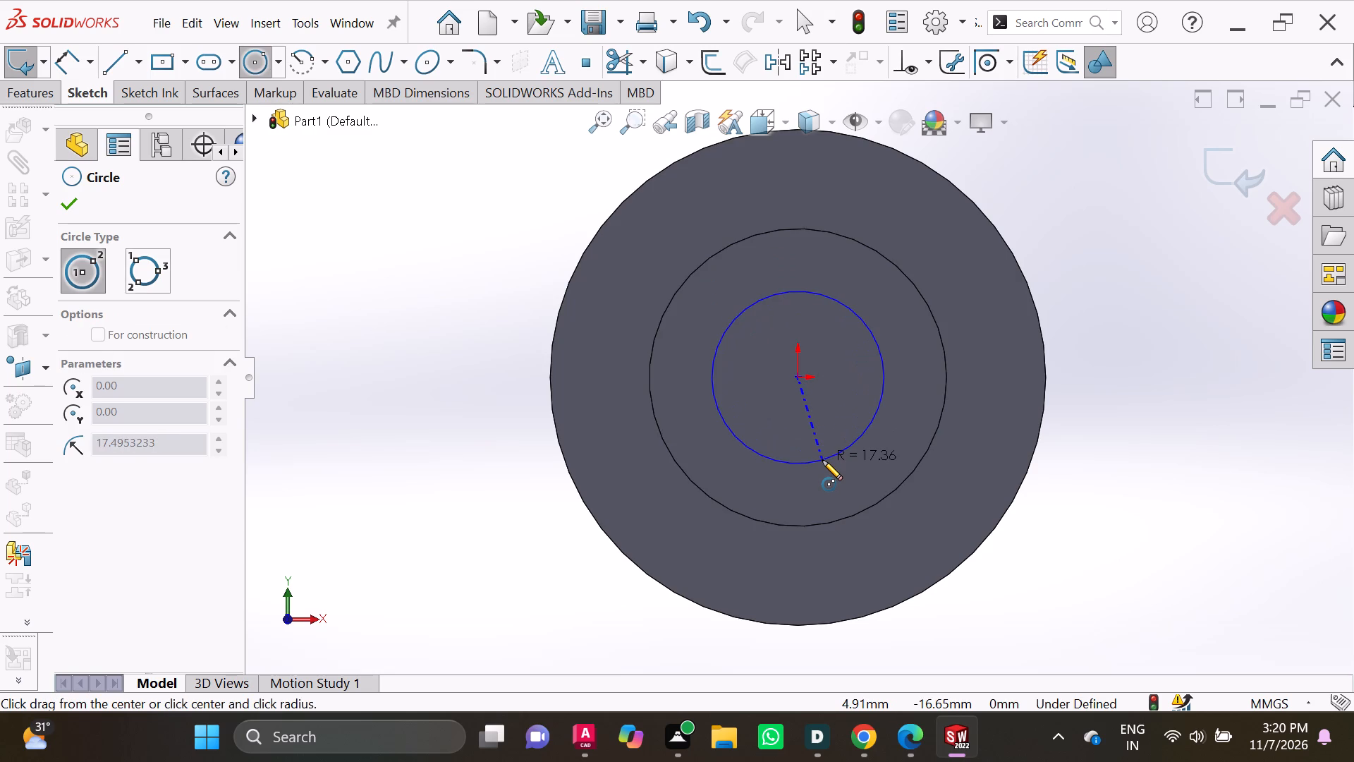
{"action": "left_click", "coordinate": [825, 460]}
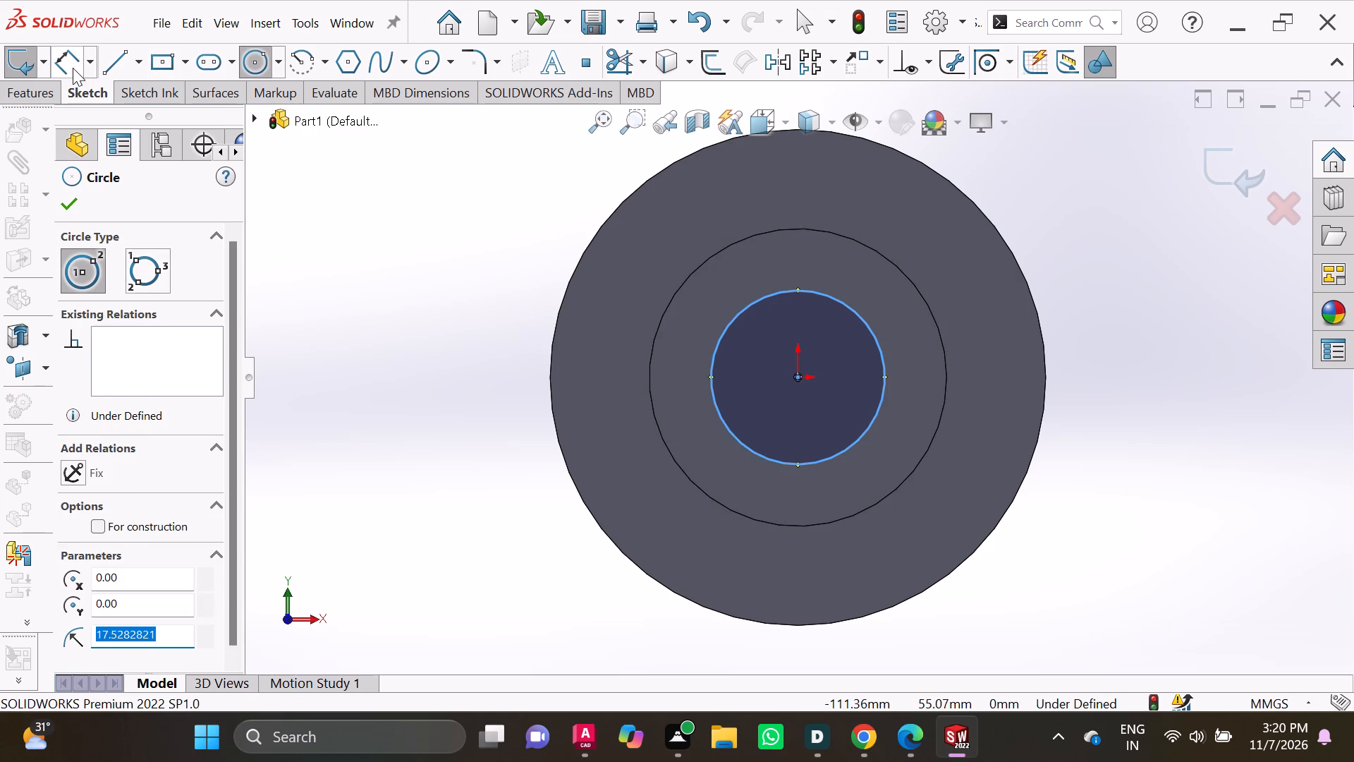
Dimension the new circle on the bore floor with a diameter of 20 mm.
{"action": "left_click", "coordinate": [73, 68]}
{"action": "left_click", "coordinate": [719, 348]}
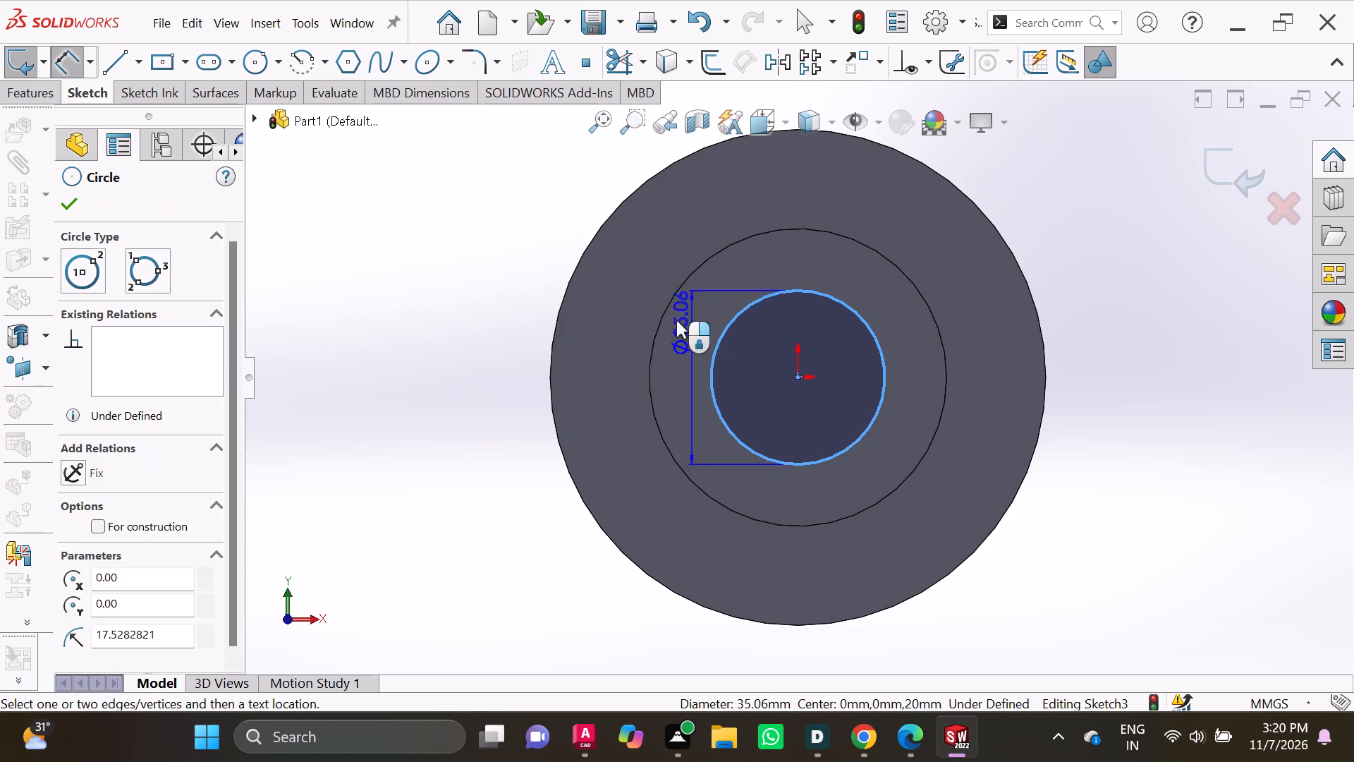
{"action": "left_click", "coordinate": [511, 335]}
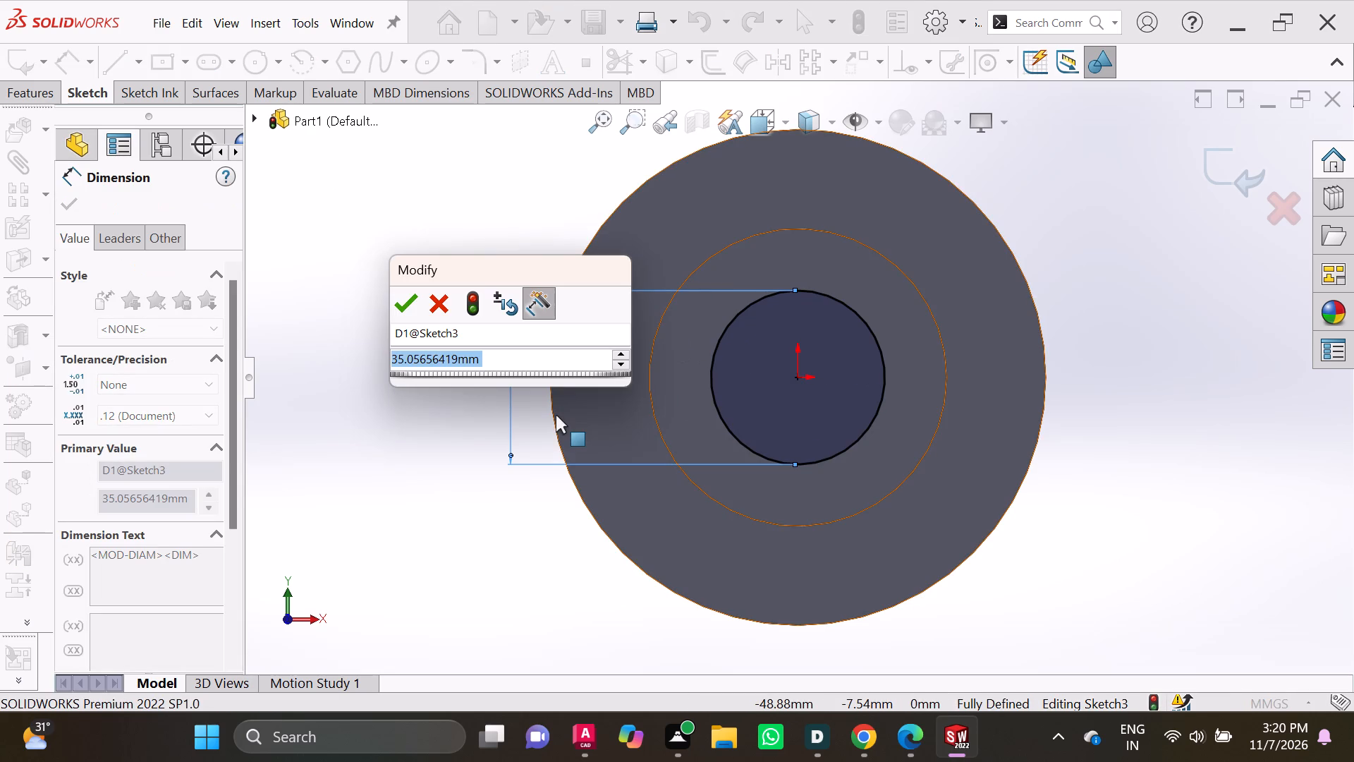
{"action": "type", "text": "20"}
{"action": "key", "text": "Return"}
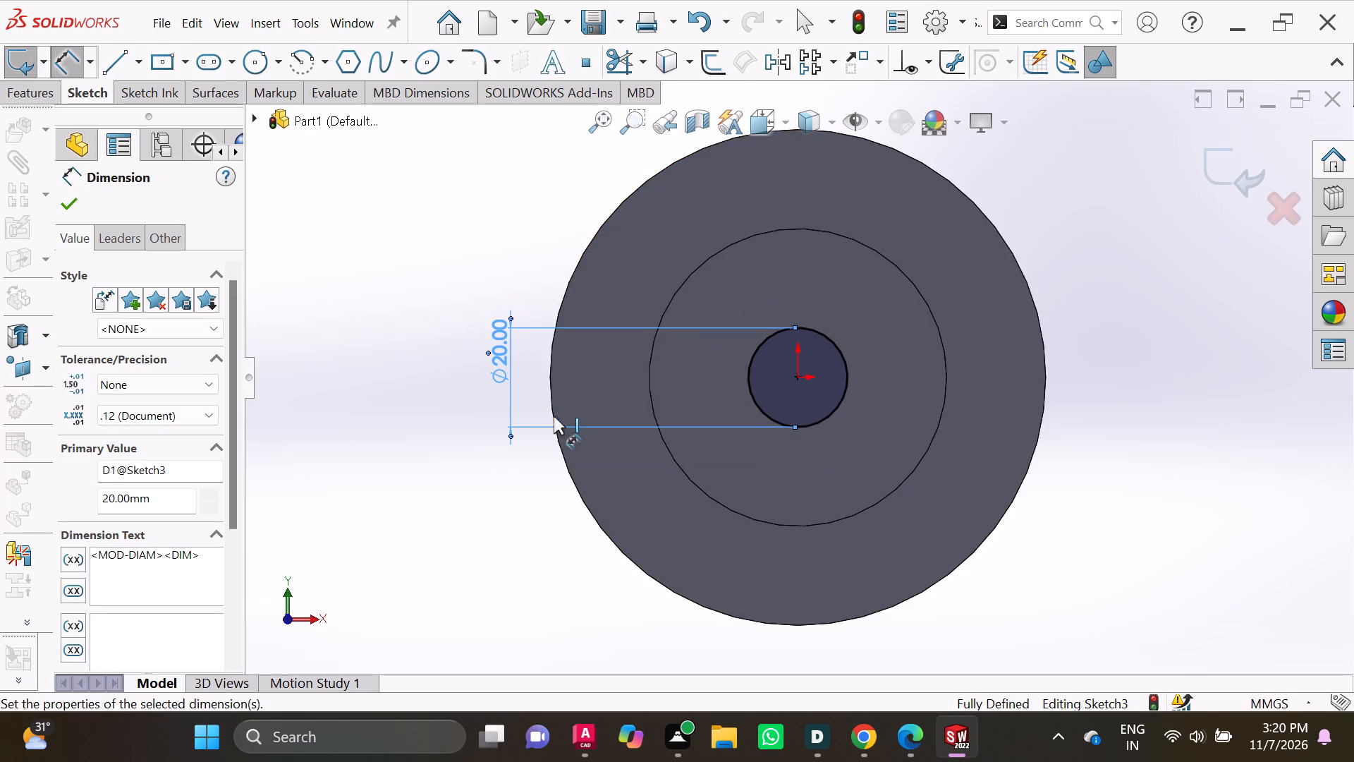
{"action": "key", "text": "Escape"}
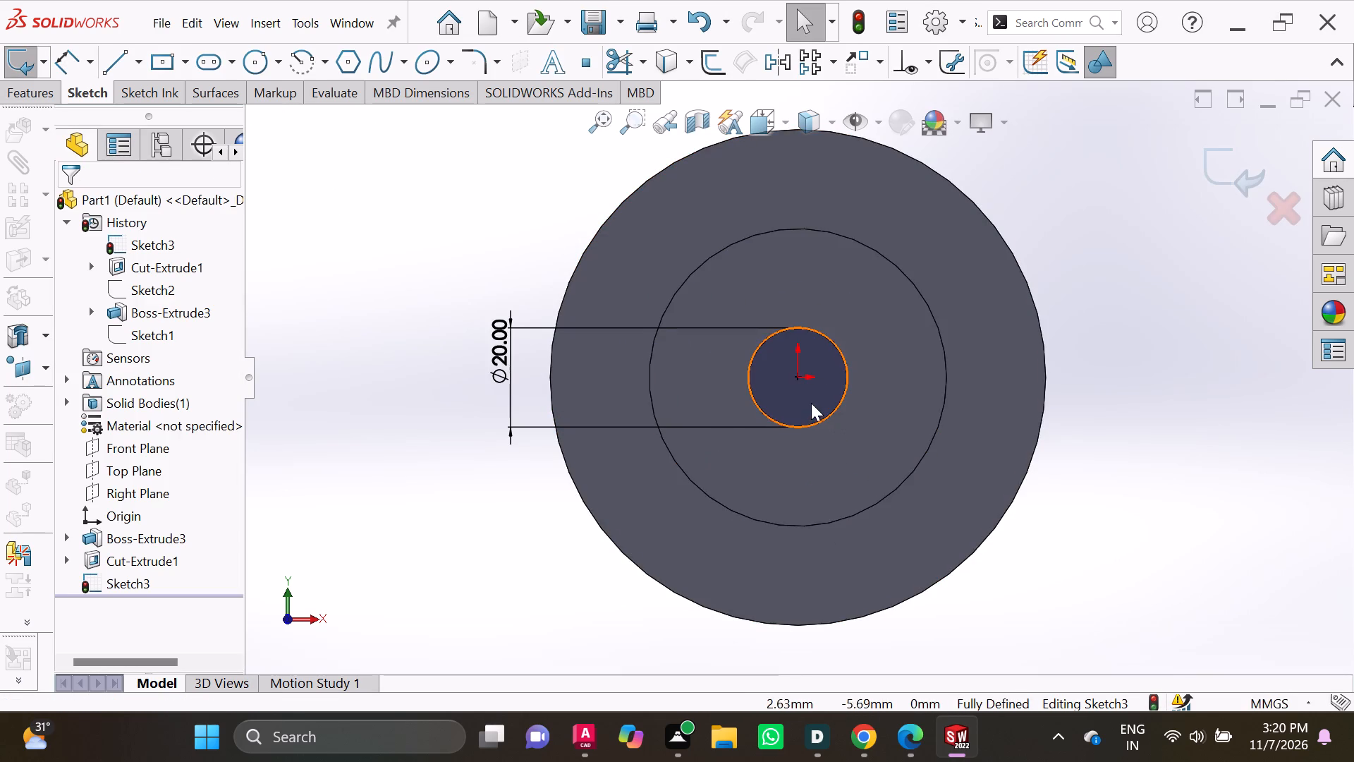
{"action": "key", "text": "Escape"}
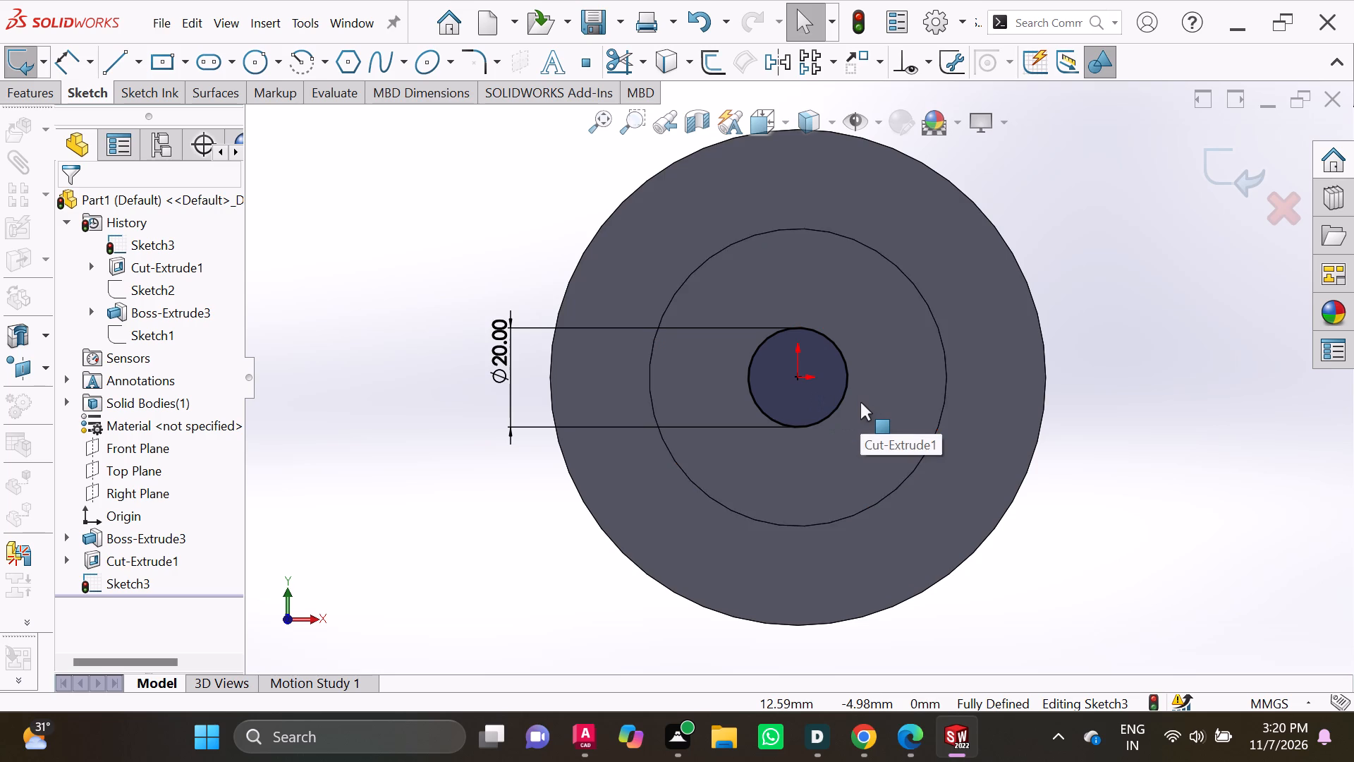
{"action": "key", "text": "Escape"}
{"action": "key", "text": "Escape"}
{"action": "key", "text": "Escape"}
{"action": "key", "text": "Escape"}
{"action": "key", "text": "Escape"}
{"action": "key", "text": "Escape"}
{"action": "key", "text": "Escape"}
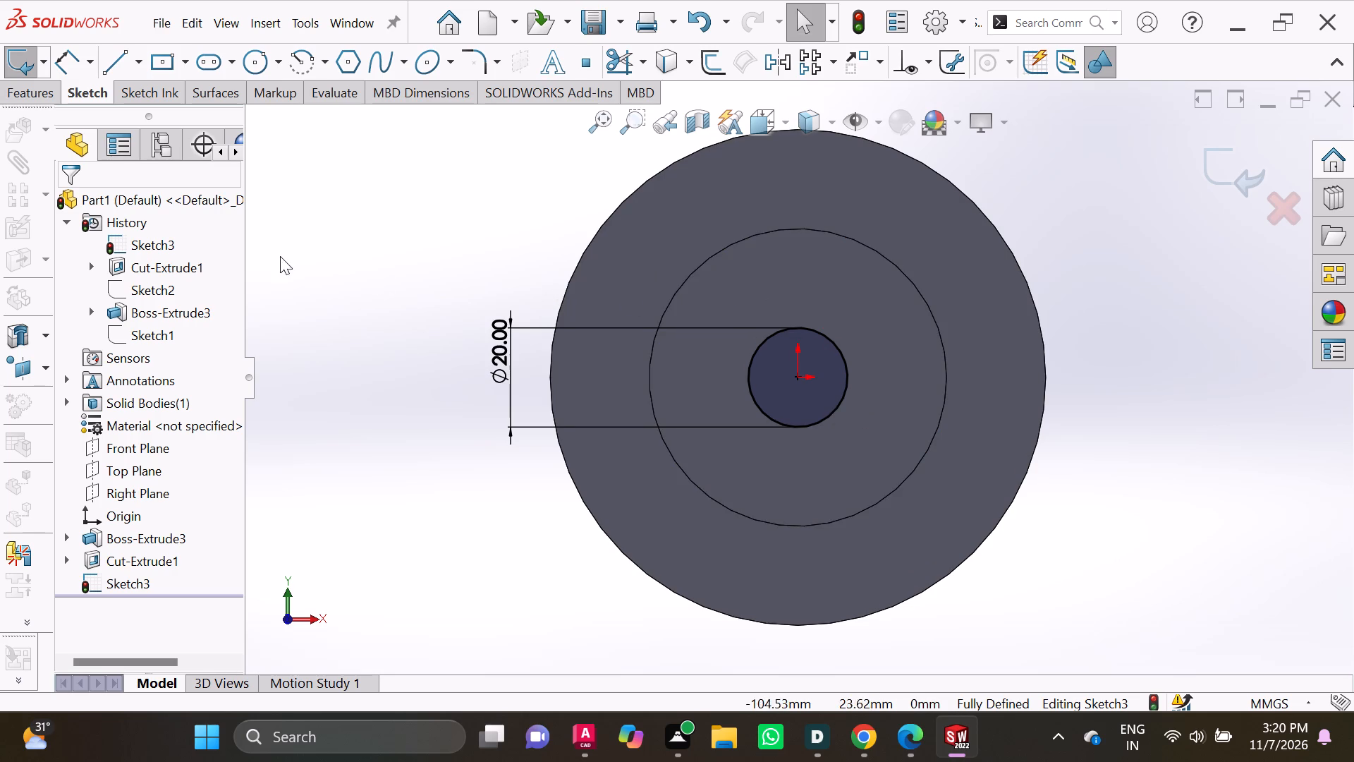
Examine the 20 mm circle's position in the cylinder from the bore side and the closed rear end.
{"action": "scroll", "coordinate": [1057, 470], "scroll_direction": "down", "scroll_amount": 1}
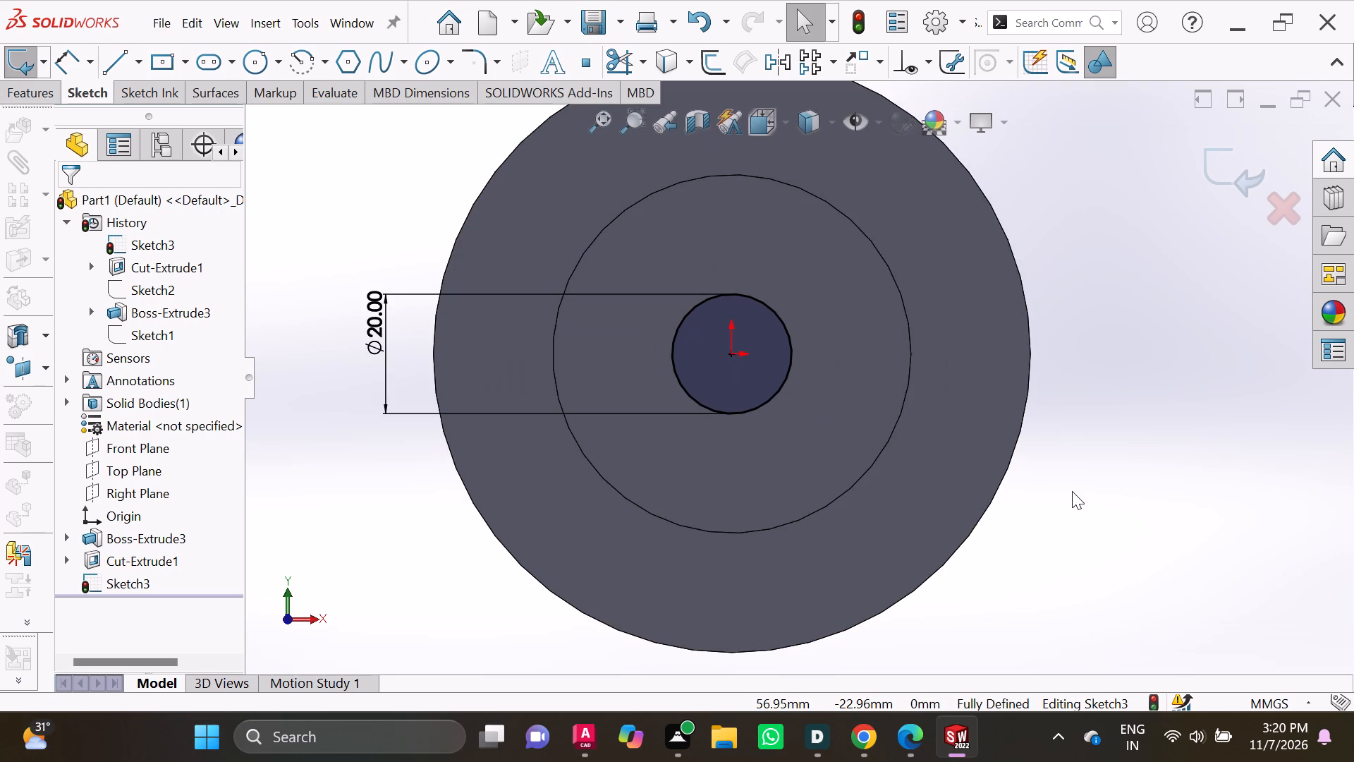
{"action": "scroll", "coordinate": [1072, 490], "scroll_direction": "up", "scroll_amount": 1}
{"action": "middle_click_drag", "start_coordinate": [1079, 495], "coordinate": [965, 521]}
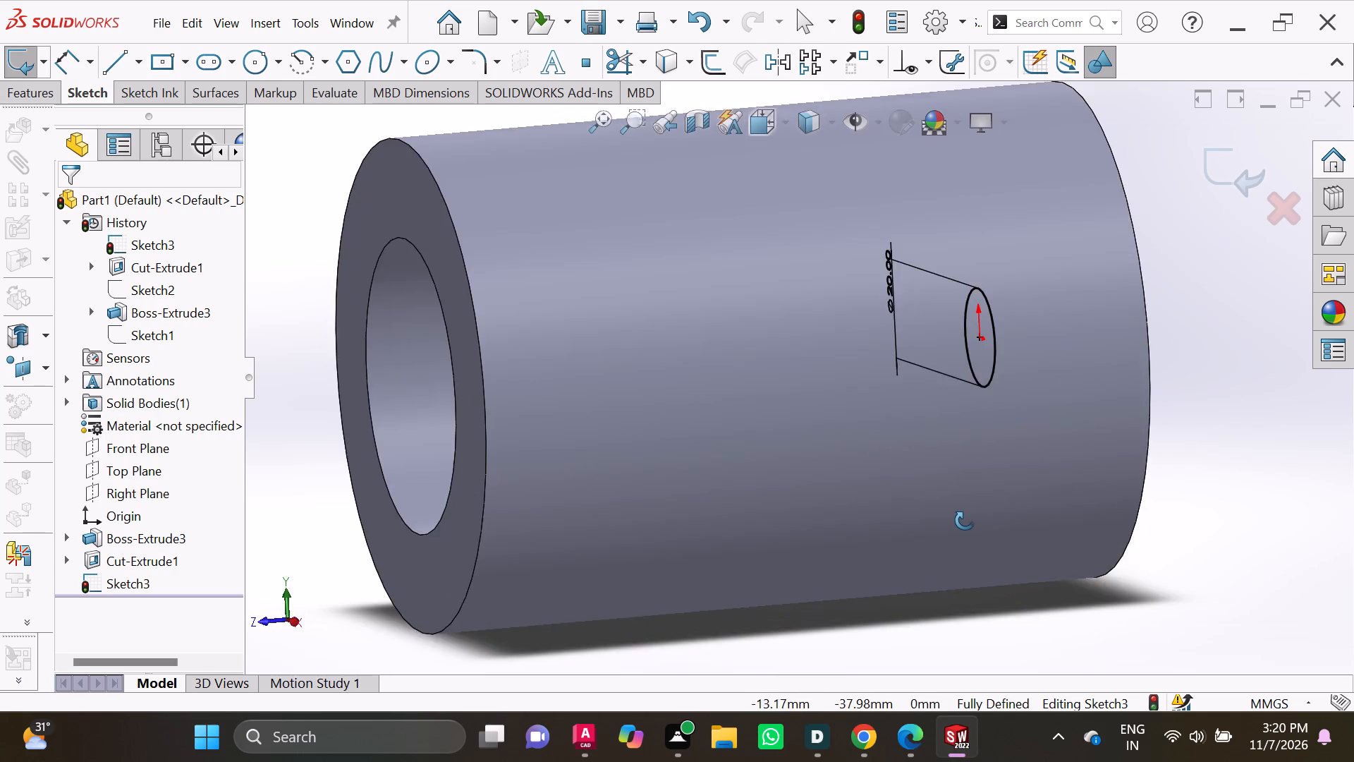
{"action": "middle_click_drag", "start_coordinate": [965, 521], "coordinate": [1070, 510]}
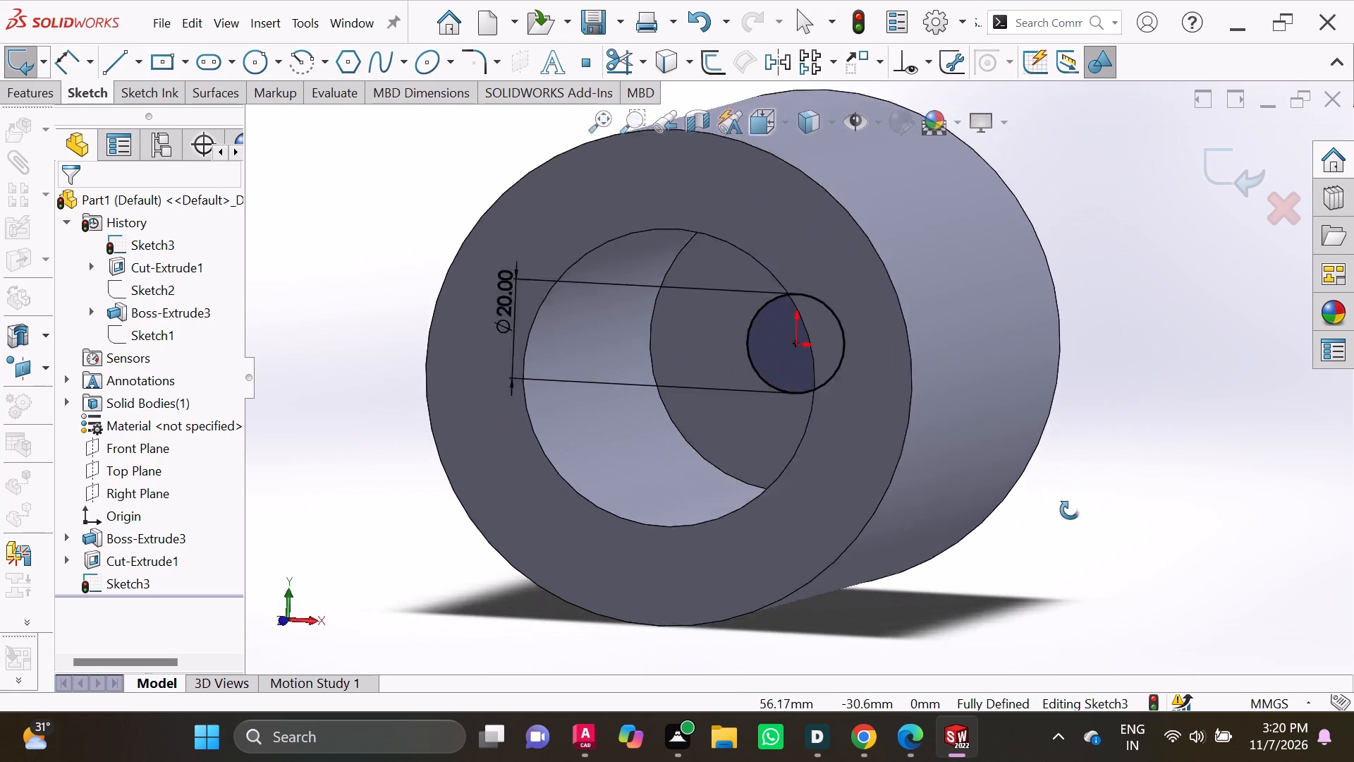
{"action": "middle_click_drag", "start_coordinate": [1070, 510], "coordinate": [820, 550]}
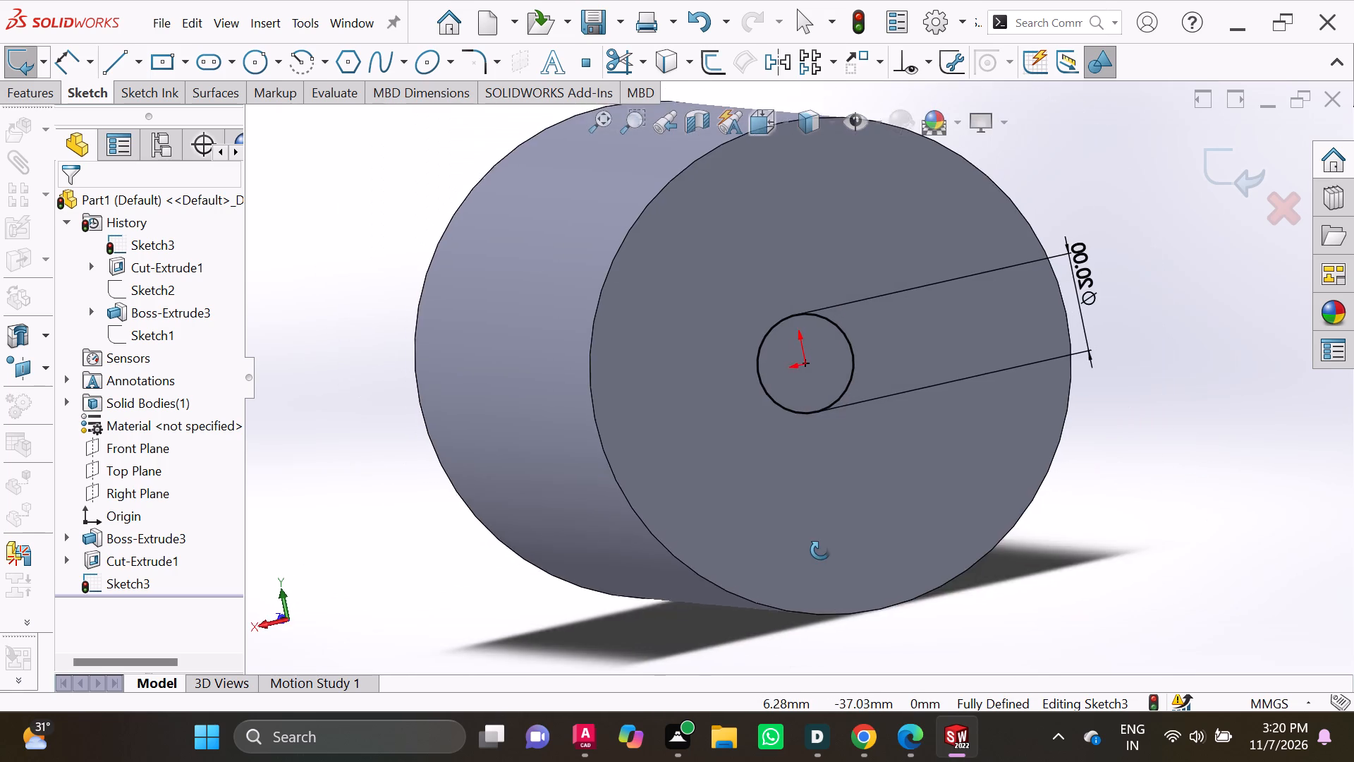
{"action": "middle_click_drag", "start_coordinate": [820, 550], "coordinate": [805, 557]}
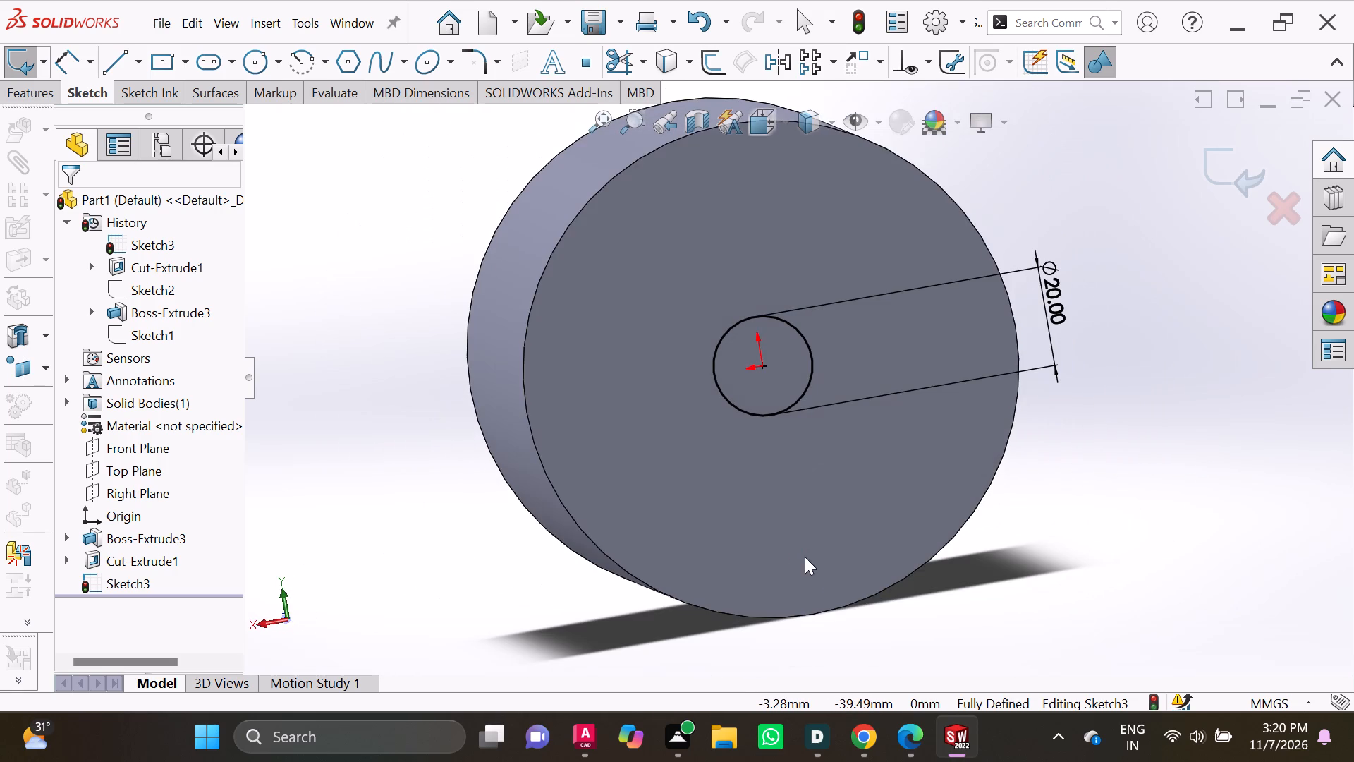
{"action": "key", "text": "Escape"}
{"action": "middle_click_drag", "start_coordinate": [815, 517], "coordinate": [775, 522]}
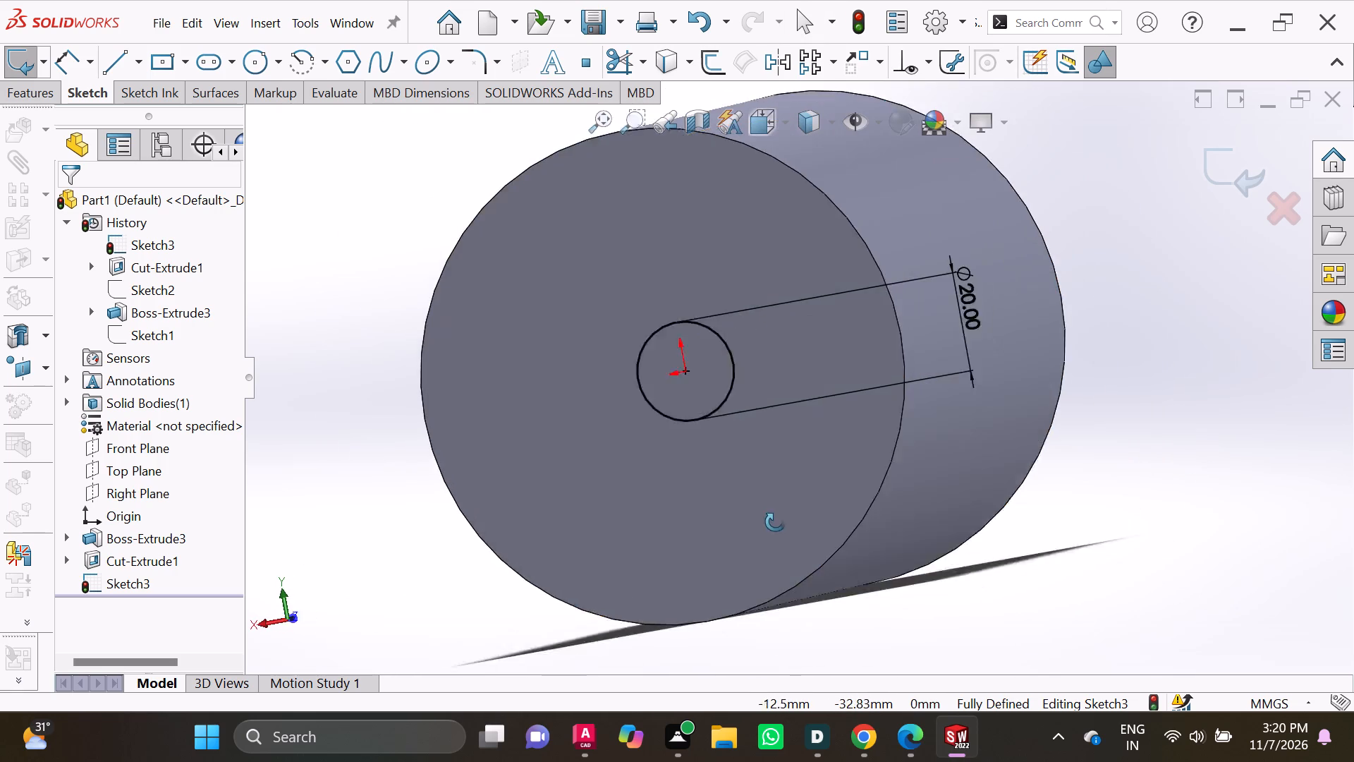
{"action": "middle_click_drag", "start_coordinate": [775, 522], "coordinate": [807, 538]}
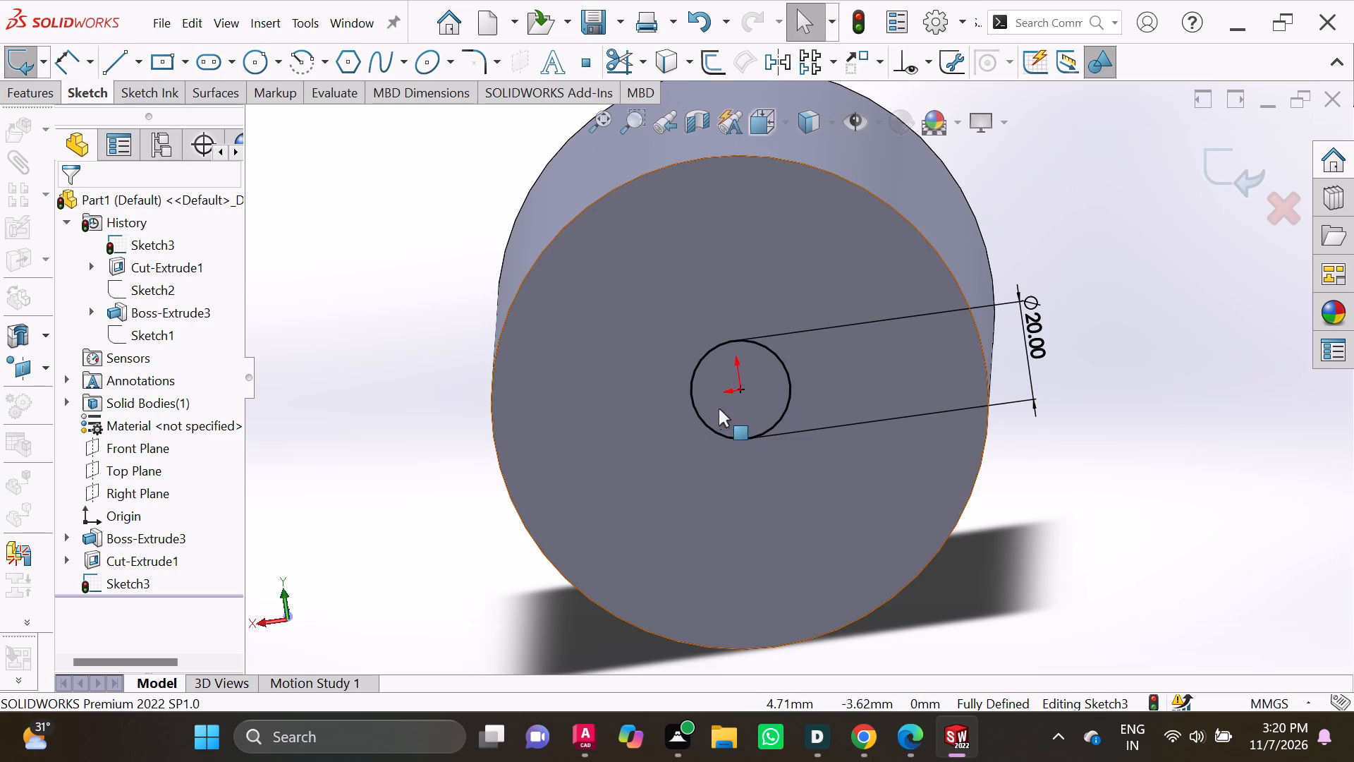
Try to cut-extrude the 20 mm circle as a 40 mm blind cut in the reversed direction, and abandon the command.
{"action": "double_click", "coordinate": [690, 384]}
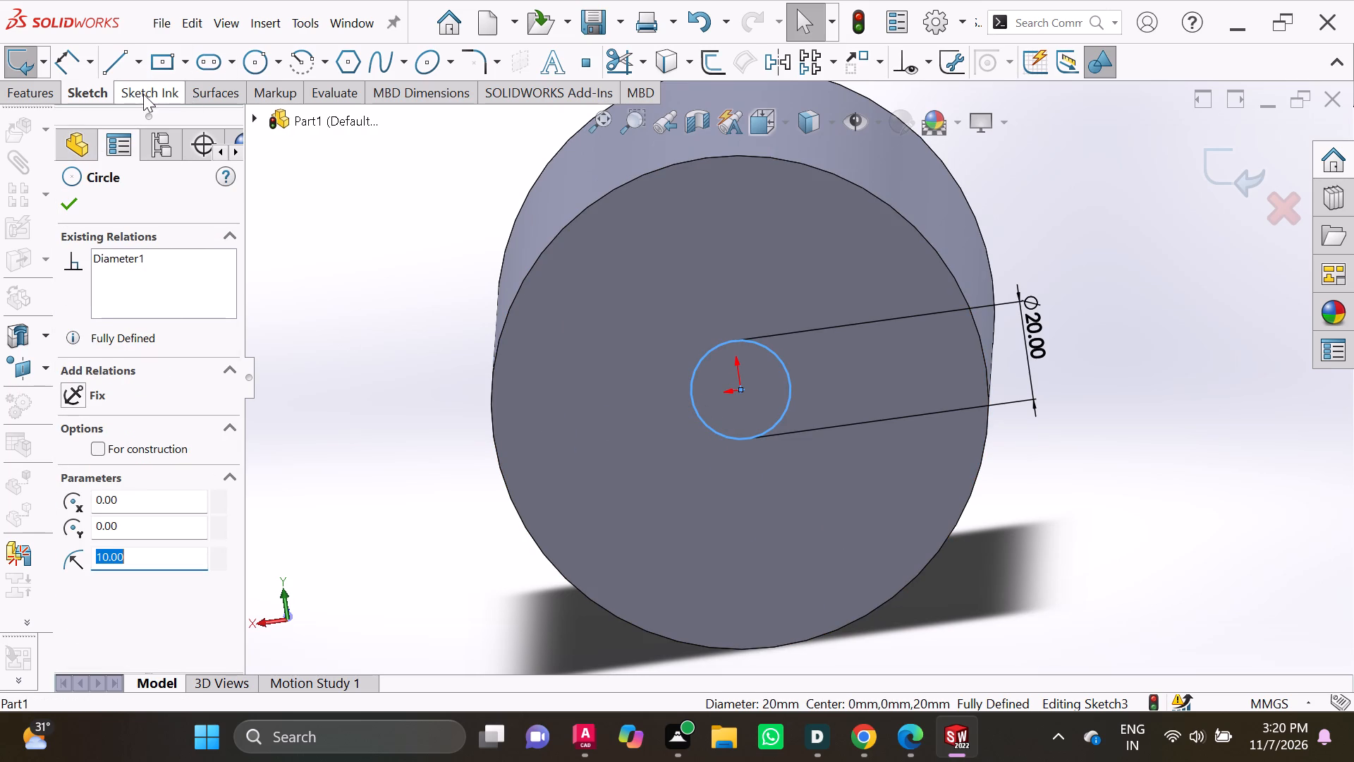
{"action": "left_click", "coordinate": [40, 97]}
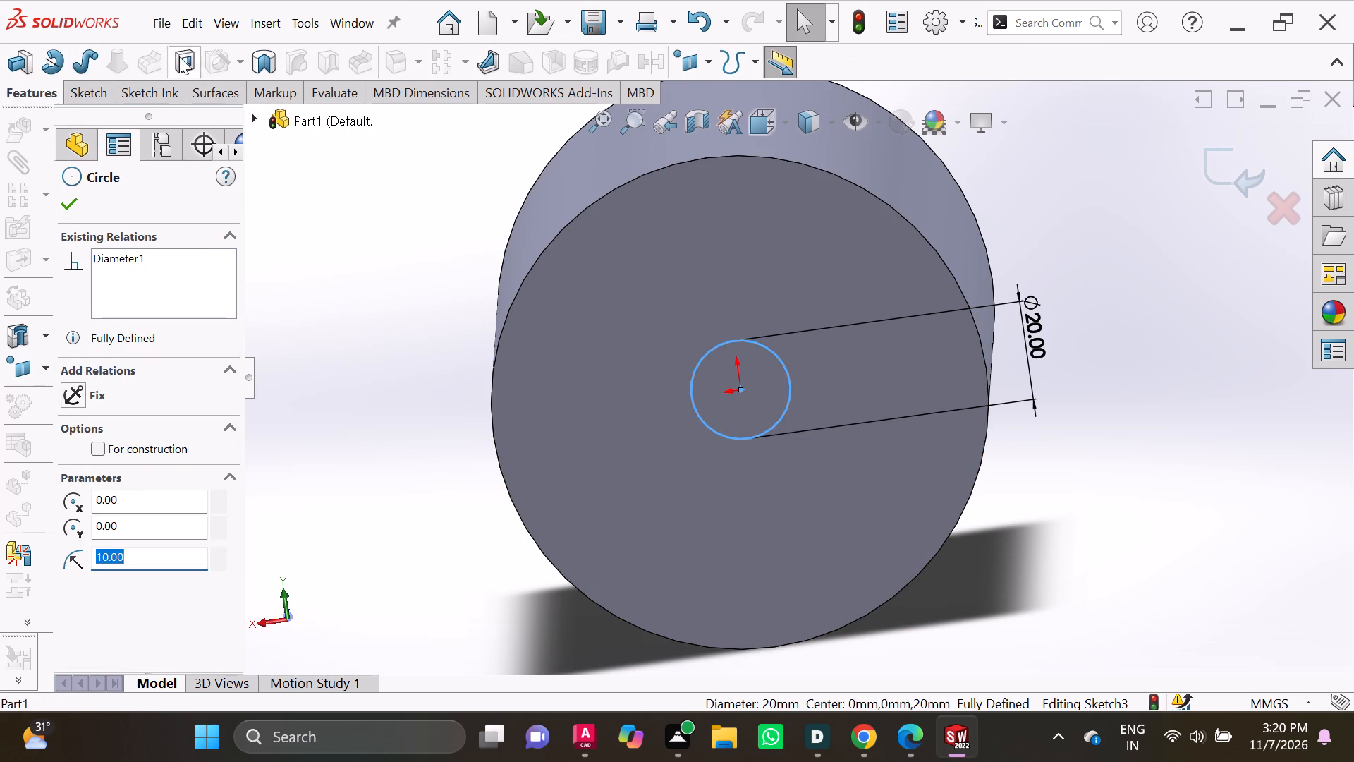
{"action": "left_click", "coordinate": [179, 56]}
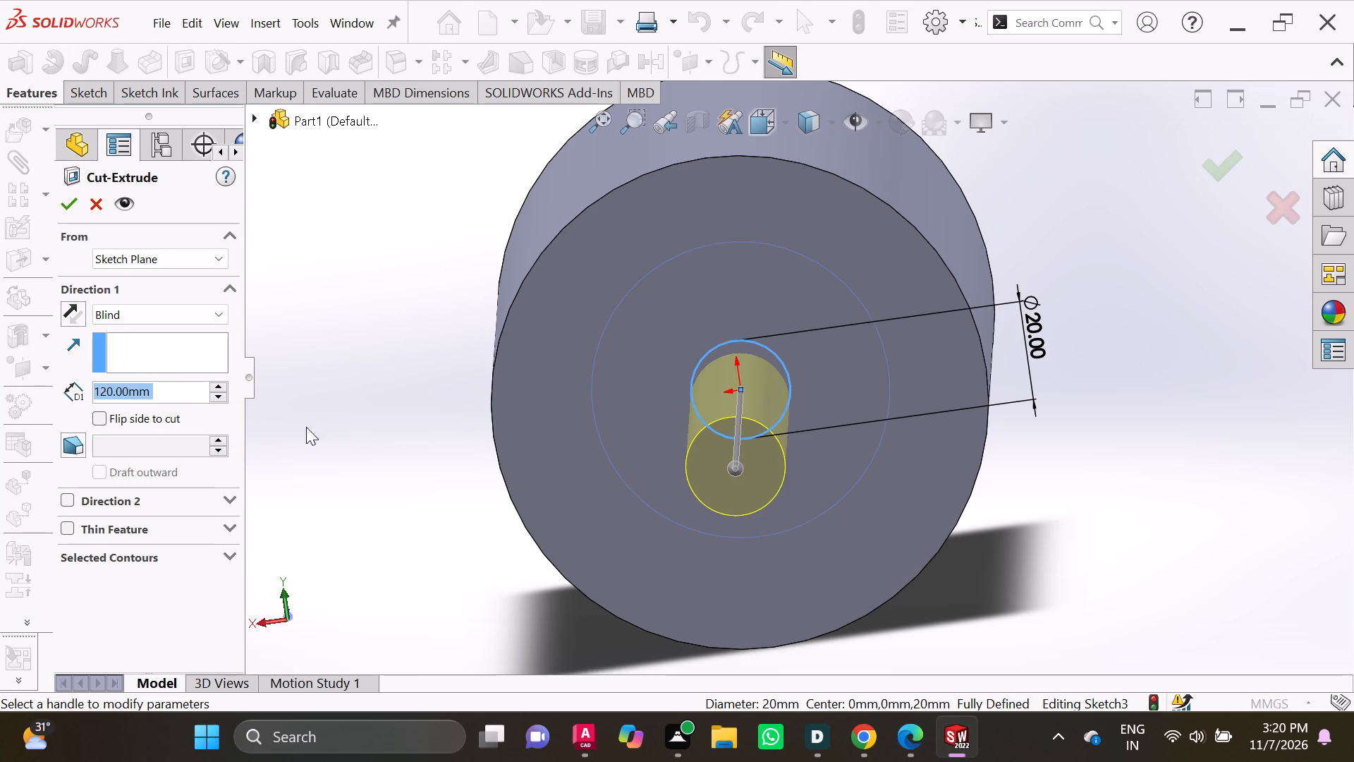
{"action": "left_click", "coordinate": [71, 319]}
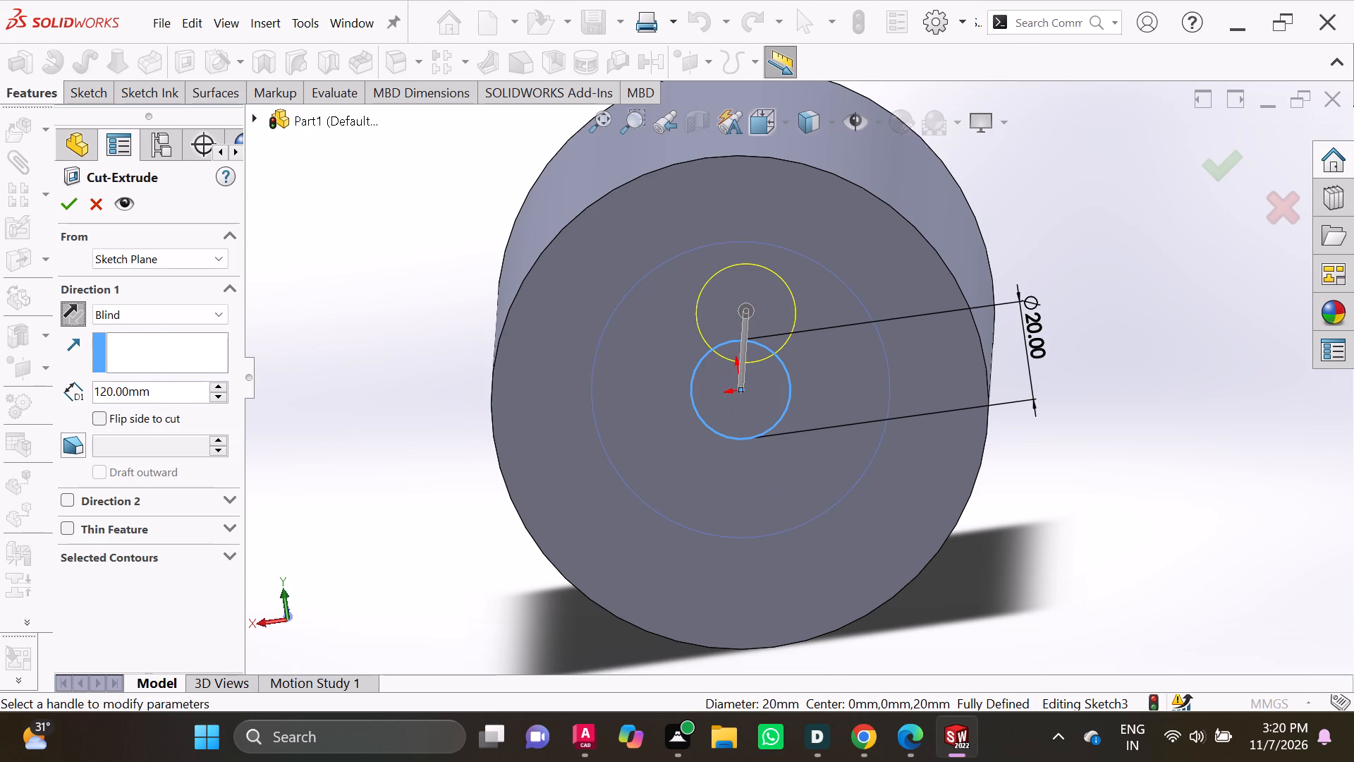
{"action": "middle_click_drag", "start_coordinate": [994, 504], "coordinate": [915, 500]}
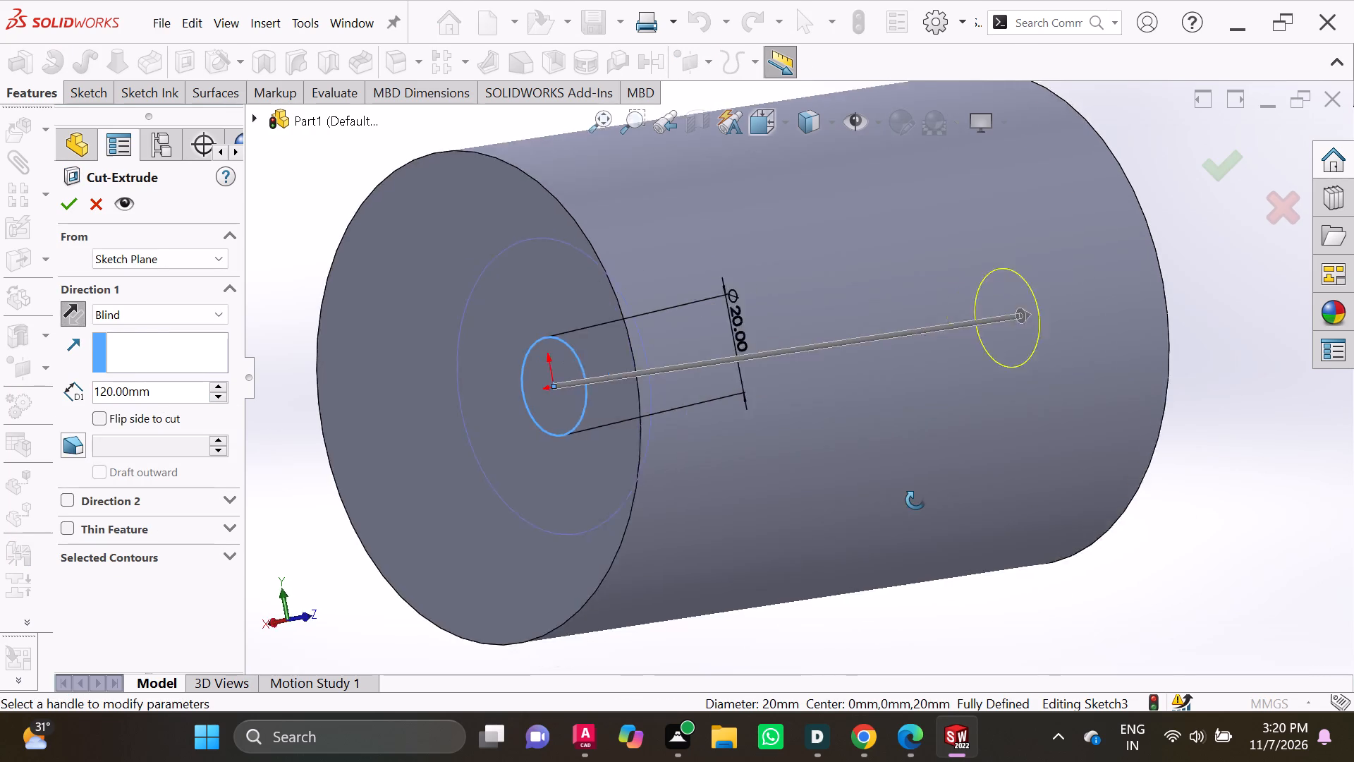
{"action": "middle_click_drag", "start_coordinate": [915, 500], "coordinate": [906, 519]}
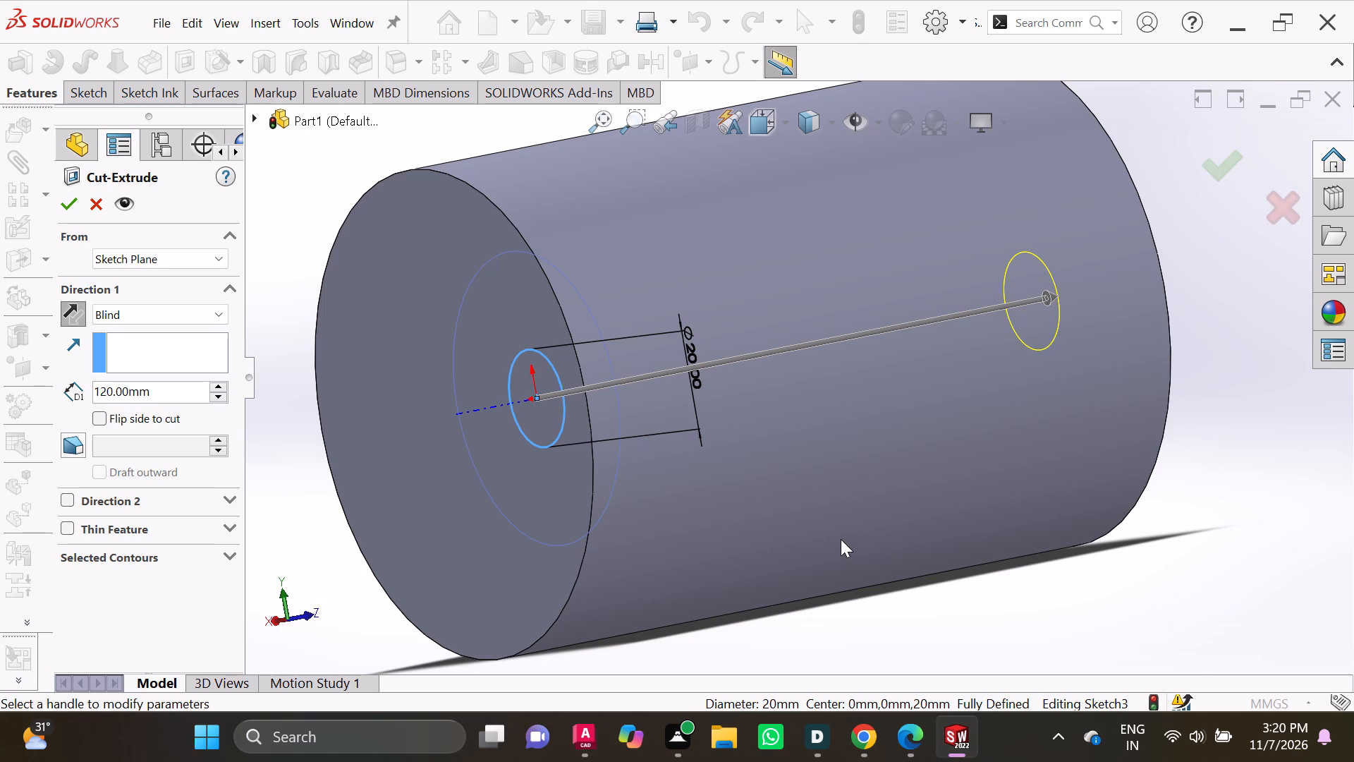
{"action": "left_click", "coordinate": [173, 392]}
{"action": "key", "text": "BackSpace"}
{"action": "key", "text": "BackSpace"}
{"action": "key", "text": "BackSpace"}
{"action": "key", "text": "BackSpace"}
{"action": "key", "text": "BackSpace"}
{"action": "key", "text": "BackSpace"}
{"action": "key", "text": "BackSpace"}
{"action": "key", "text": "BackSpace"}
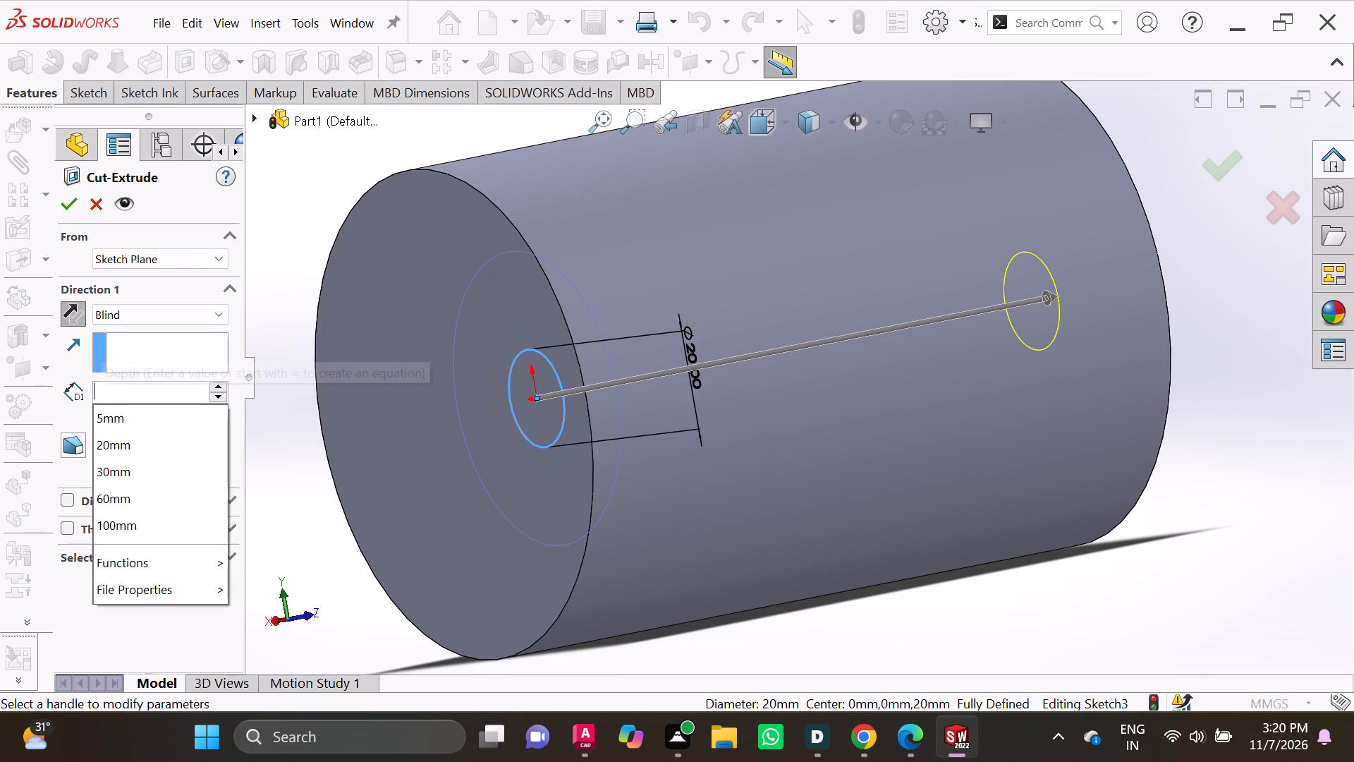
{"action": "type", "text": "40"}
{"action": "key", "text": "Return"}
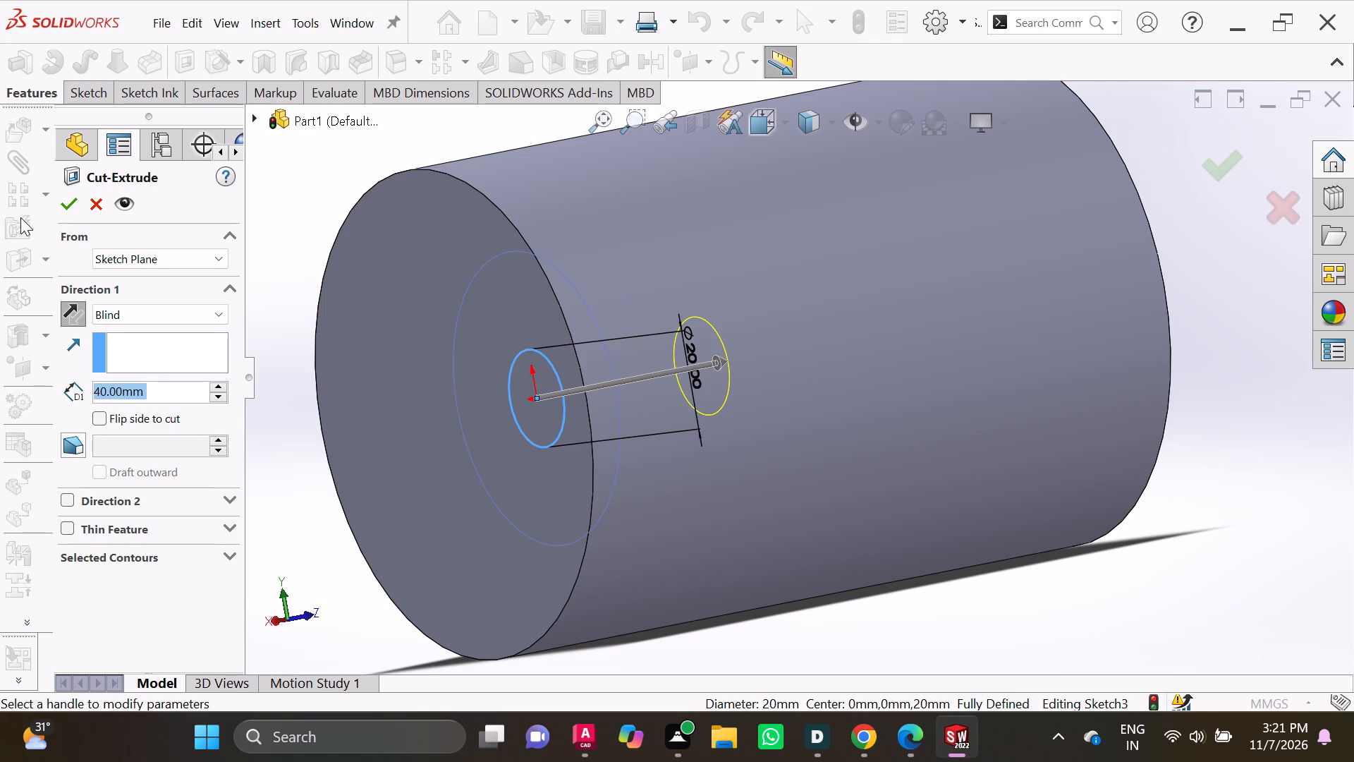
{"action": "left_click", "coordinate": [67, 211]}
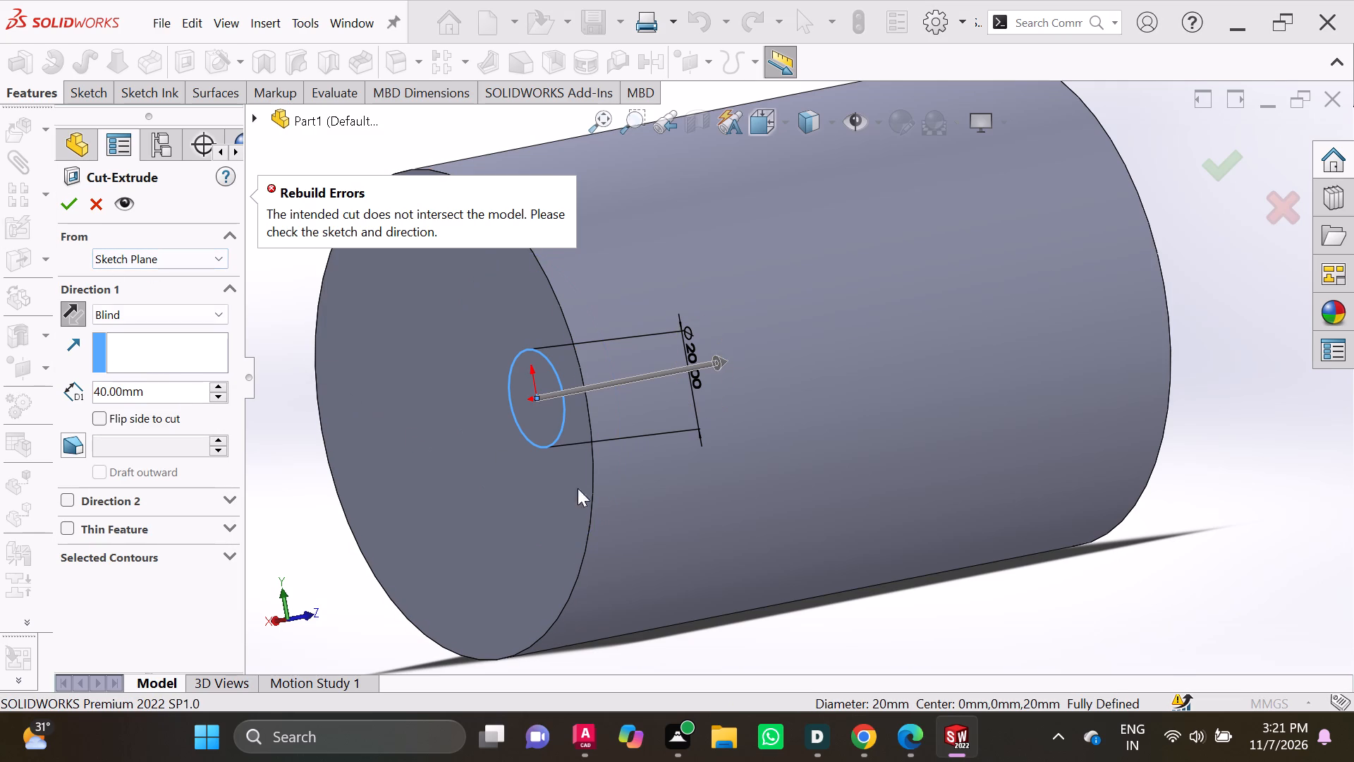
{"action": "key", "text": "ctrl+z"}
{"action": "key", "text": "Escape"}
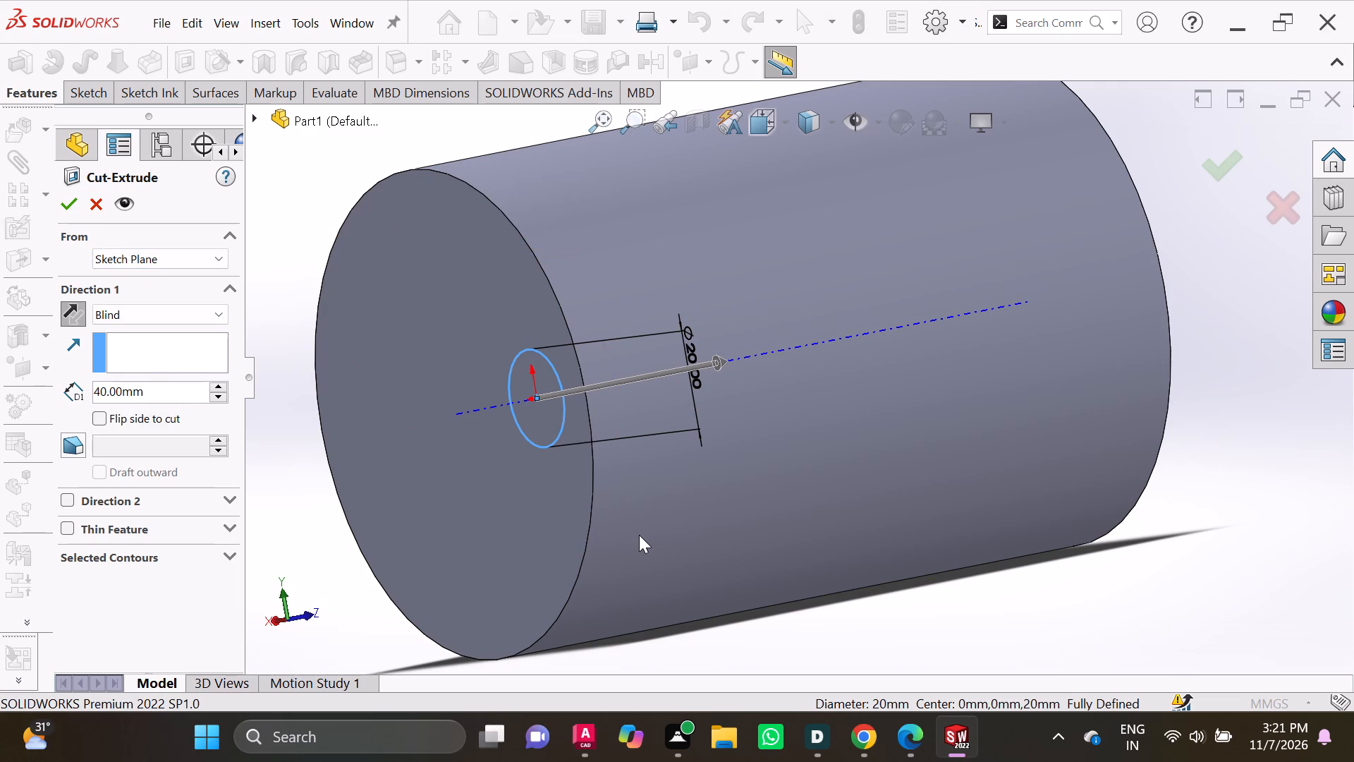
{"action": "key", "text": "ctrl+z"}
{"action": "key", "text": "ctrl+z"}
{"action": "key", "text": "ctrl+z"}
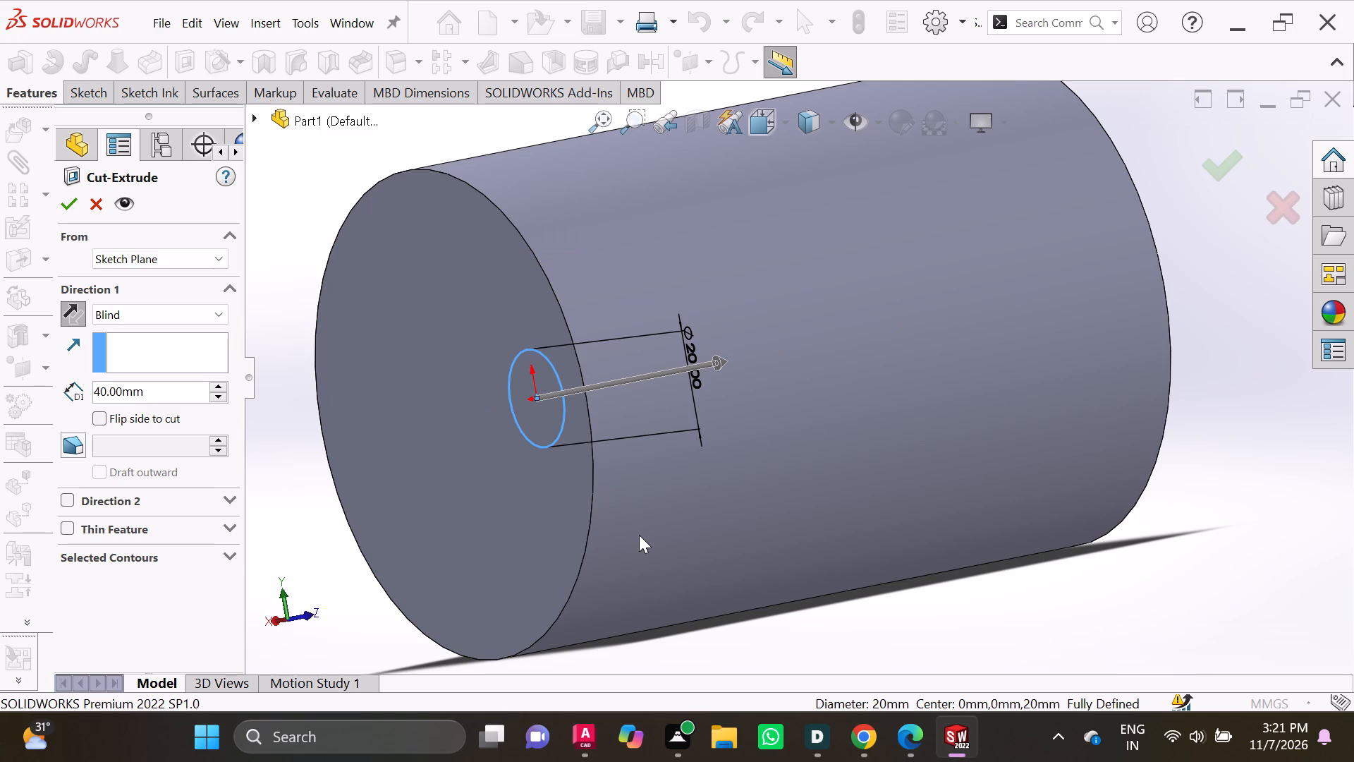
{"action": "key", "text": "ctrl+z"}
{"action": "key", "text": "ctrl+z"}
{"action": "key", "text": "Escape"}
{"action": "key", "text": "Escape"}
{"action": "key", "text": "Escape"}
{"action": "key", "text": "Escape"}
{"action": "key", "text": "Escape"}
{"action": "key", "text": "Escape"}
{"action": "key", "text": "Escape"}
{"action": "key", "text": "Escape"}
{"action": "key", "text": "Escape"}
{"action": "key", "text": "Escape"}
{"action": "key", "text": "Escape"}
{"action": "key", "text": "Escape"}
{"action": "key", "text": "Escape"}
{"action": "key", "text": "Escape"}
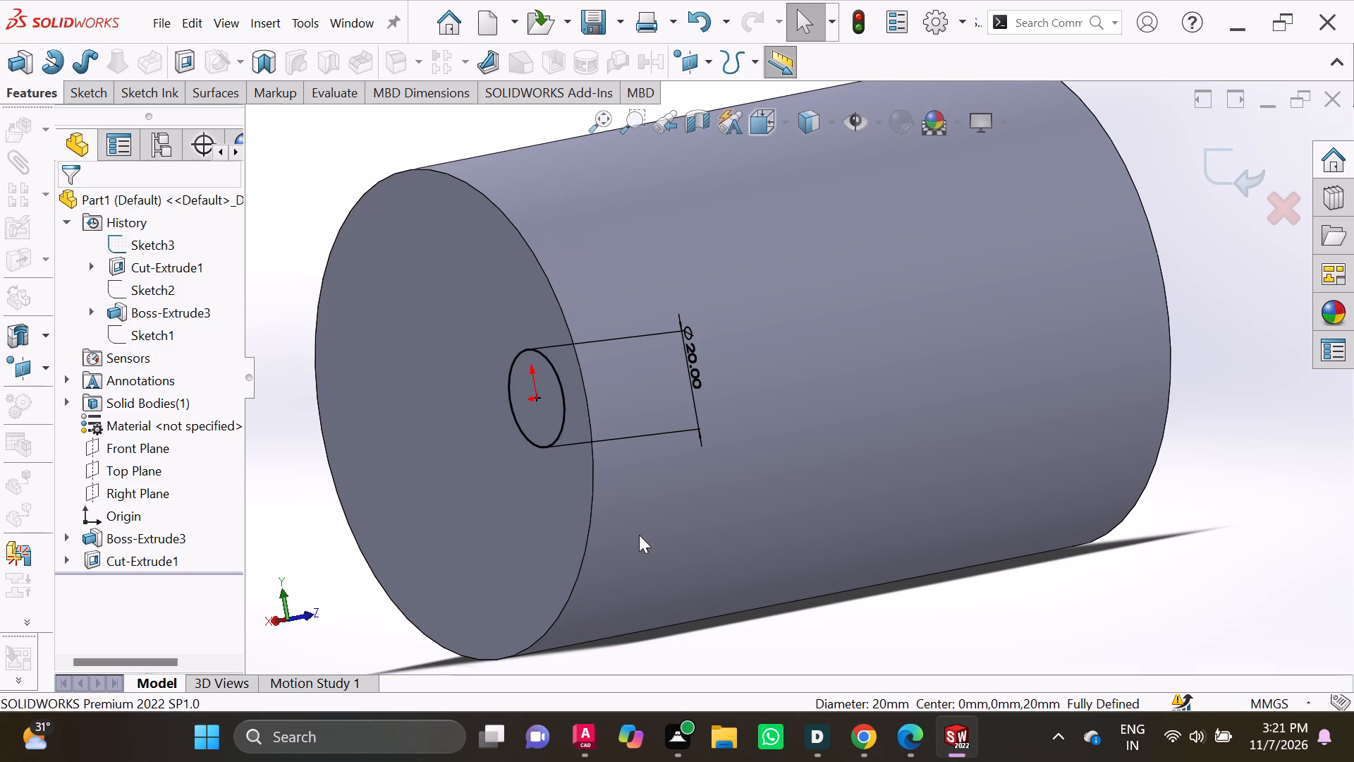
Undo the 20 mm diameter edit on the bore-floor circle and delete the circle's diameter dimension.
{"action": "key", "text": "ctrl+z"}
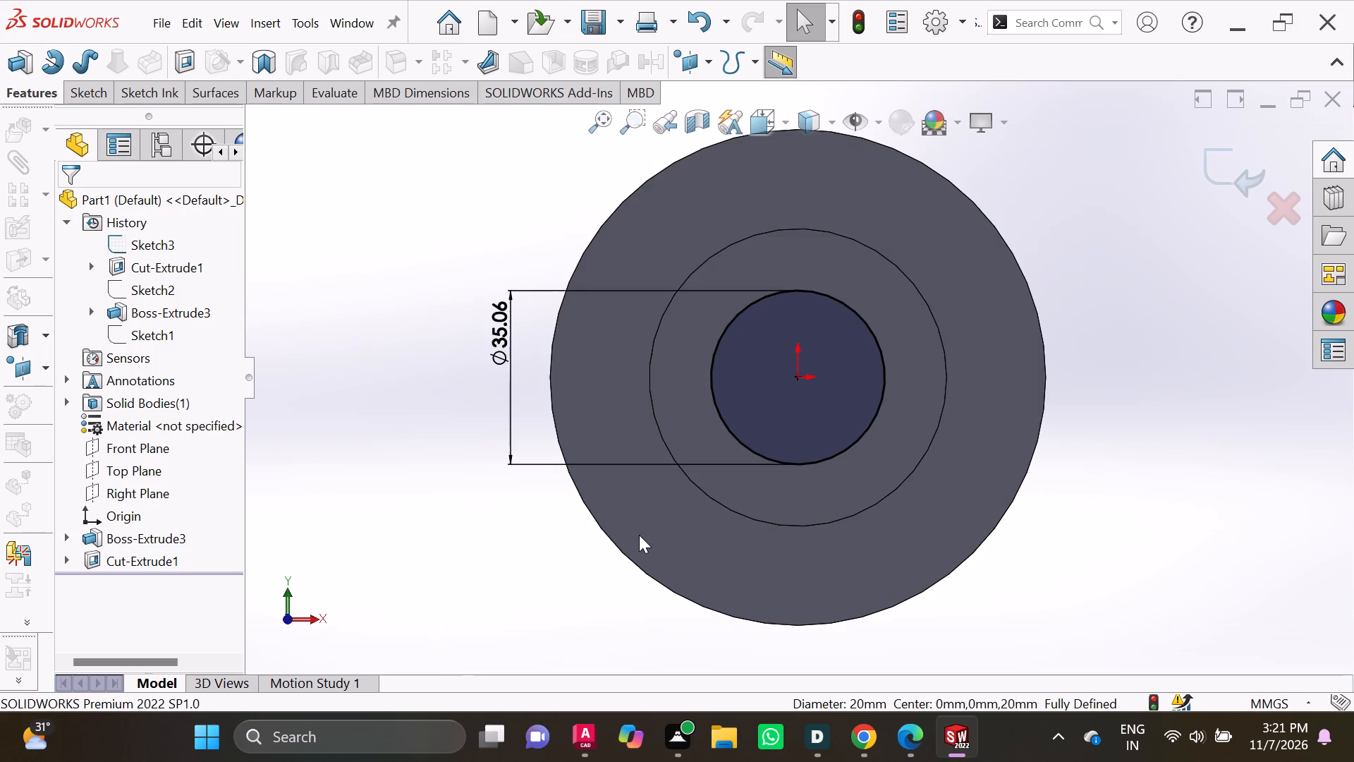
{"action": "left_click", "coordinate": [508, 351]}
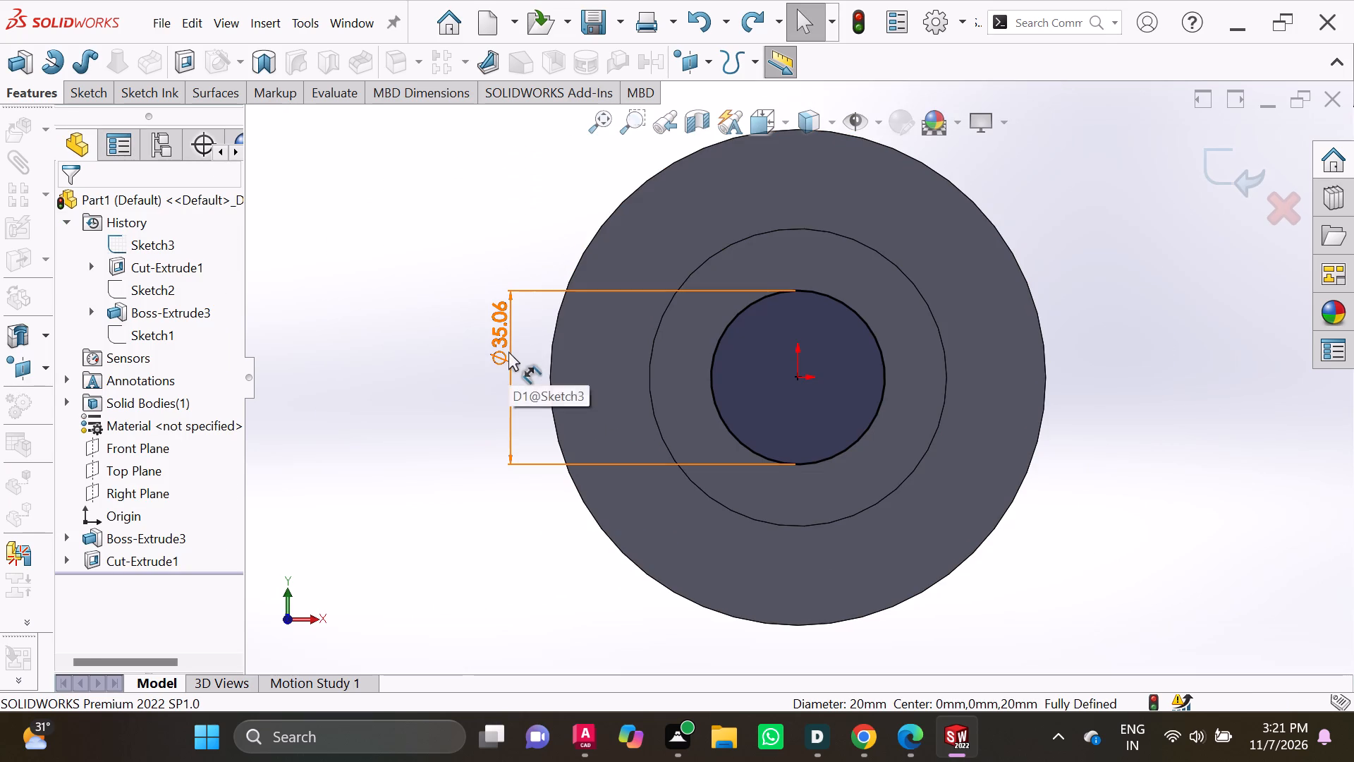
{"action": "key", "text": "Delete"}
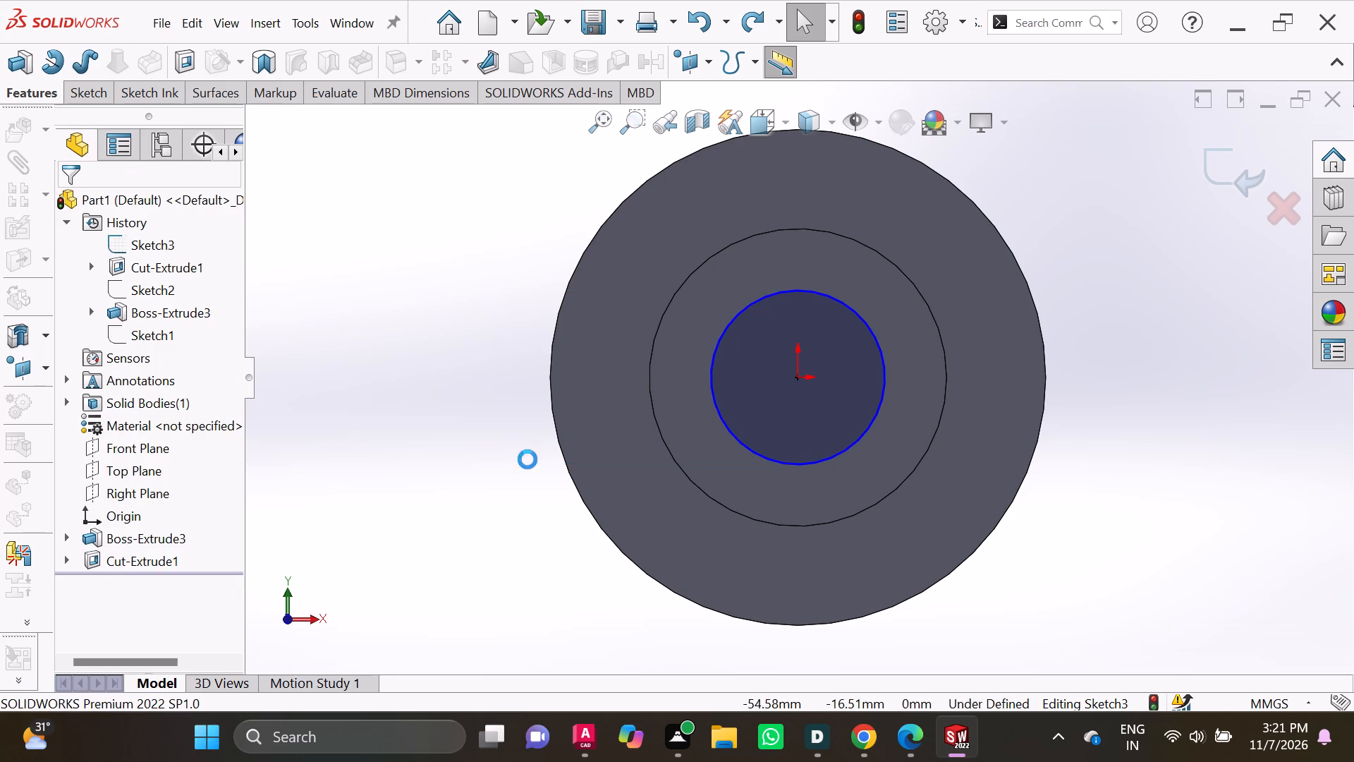
Dimension the circle on the bore floor again with a diameter of 20 mm.
{"action": "left_click", "coordinate": [74, 92]}
{"action": "left_click", "coordinate": [57, 67]}
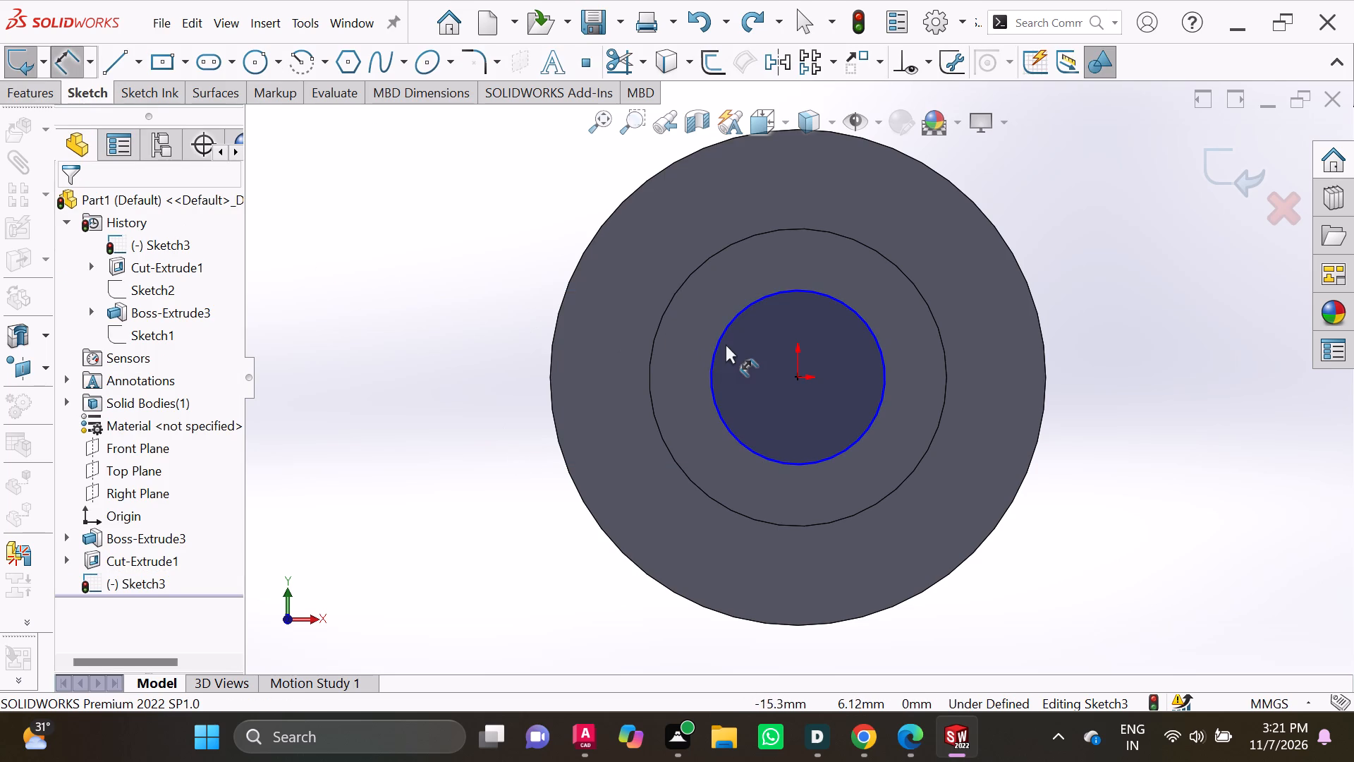
{"action": "left_click", "coordinate": [719, 339]}
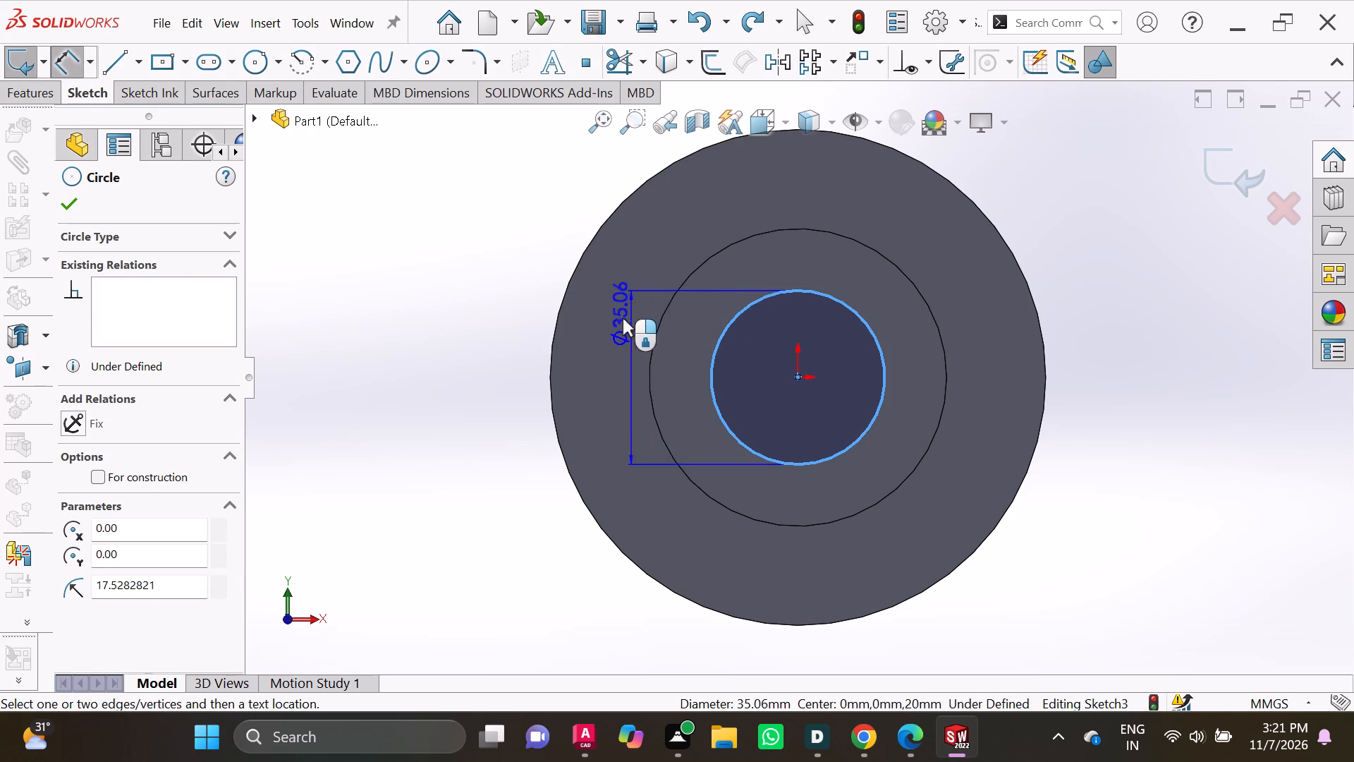
{"action": "left_click", "coordinate": [499, 346]}
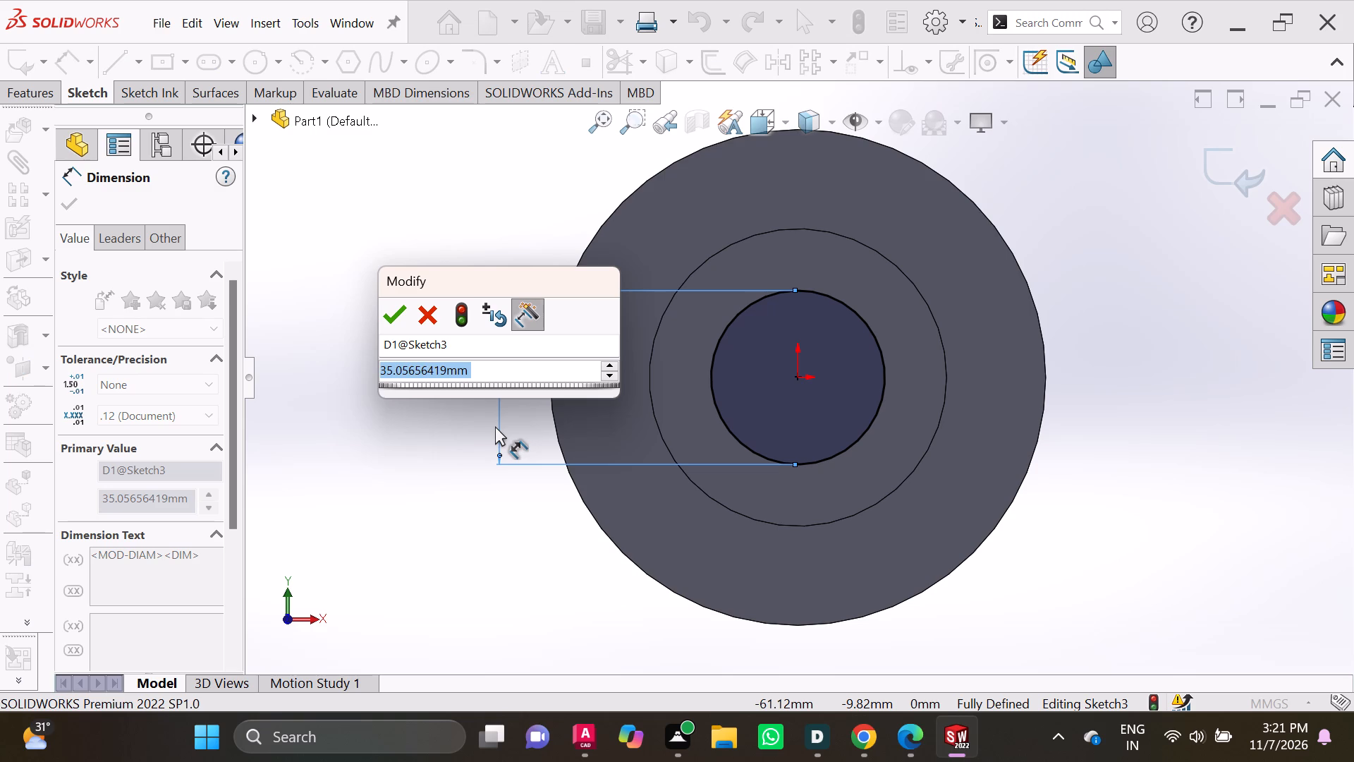
{"action": "key", "text": "2"}
{"action": "key", "text": "0"}
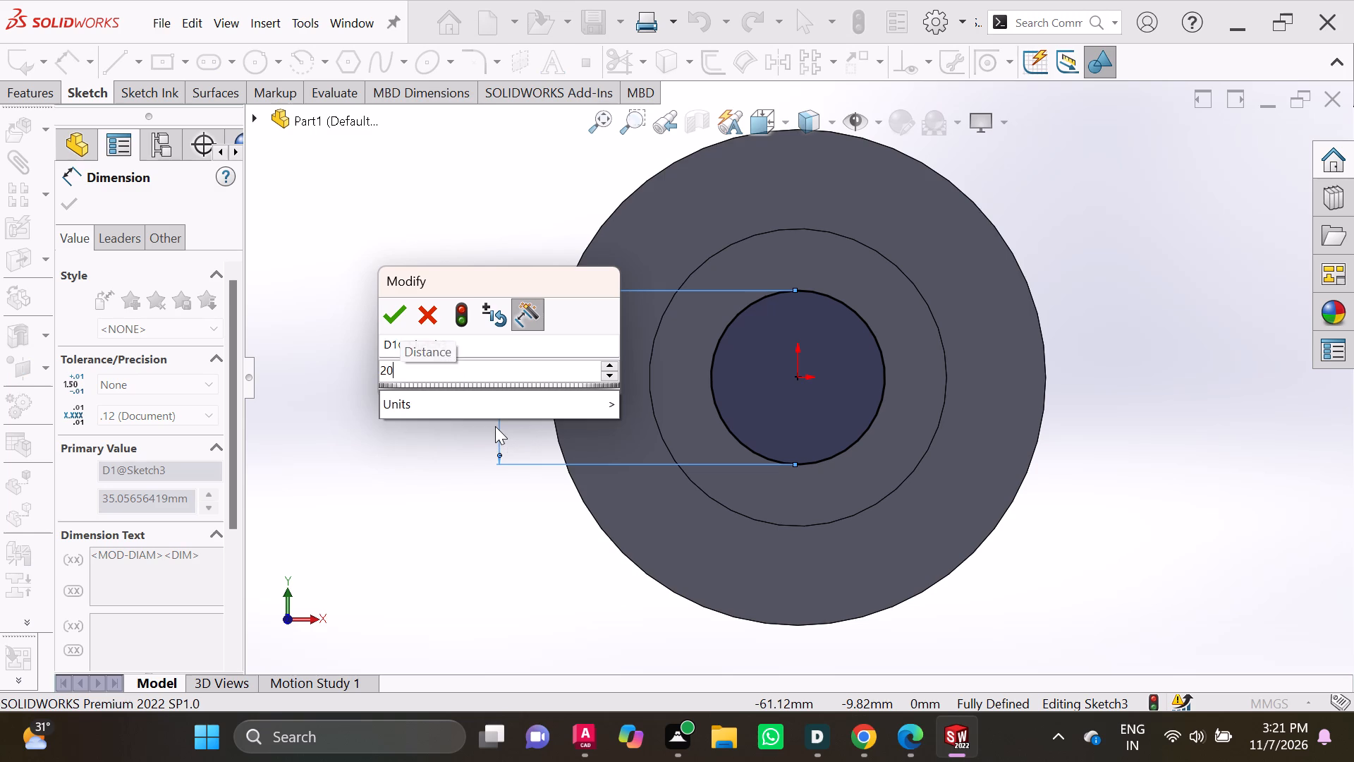
{"action": "key", "text": "Return"}
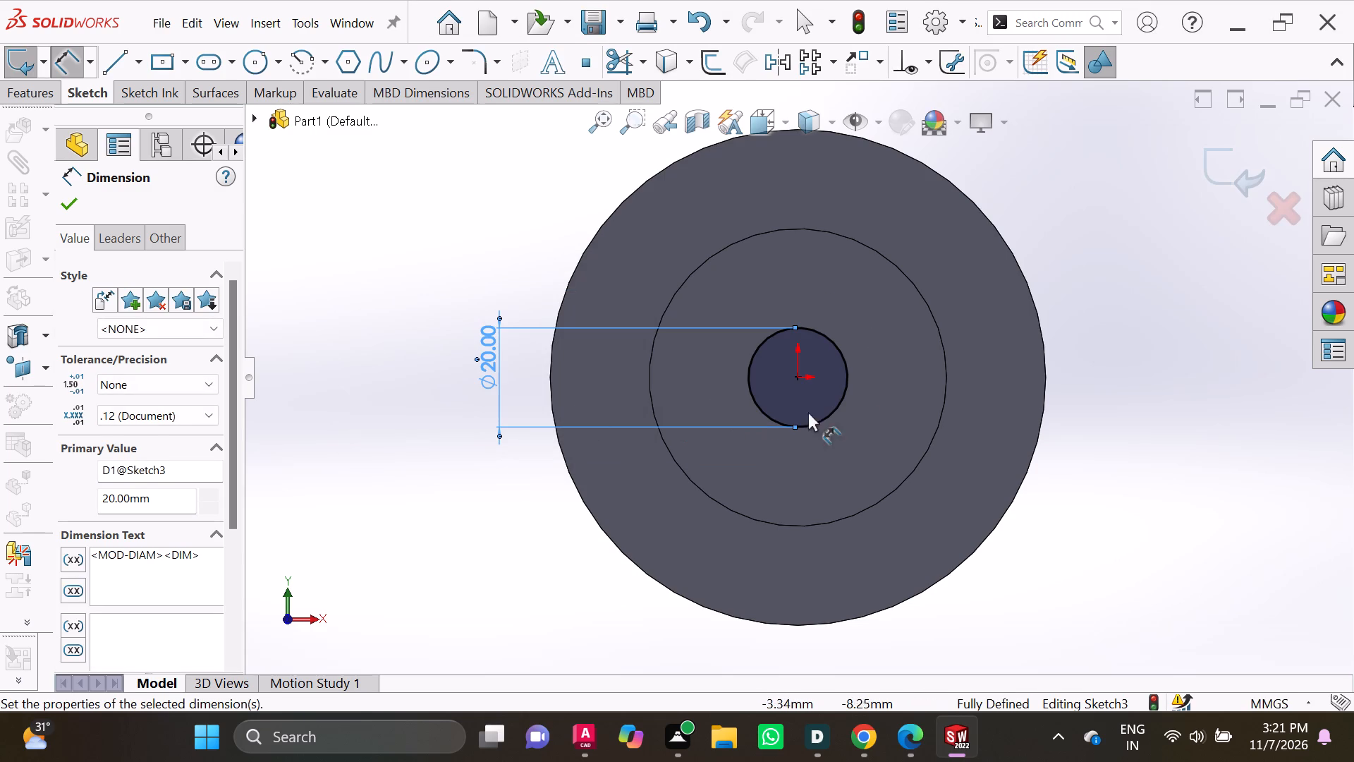
{"action": "key", "text": "Escape"}
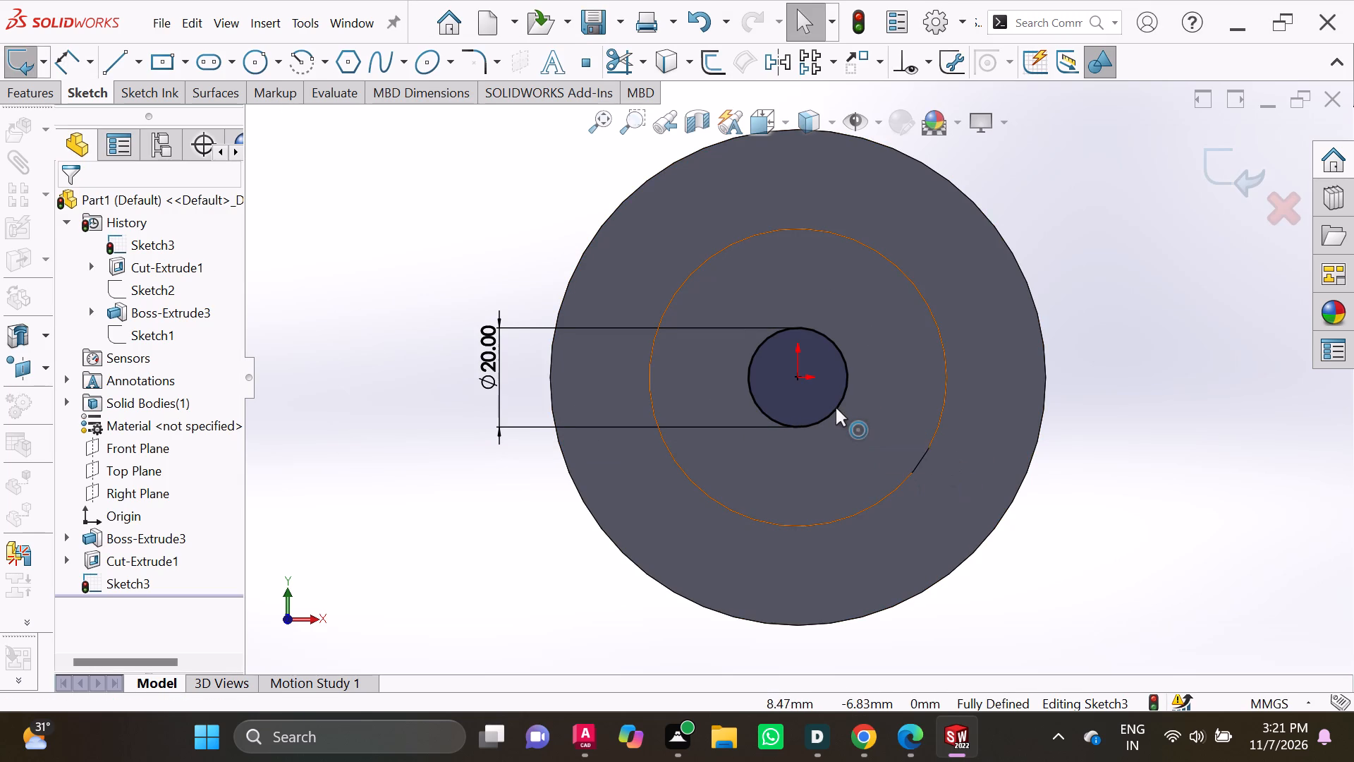
Cut-extrude the 20 mm circle from its sketch plane through the bore floor as a blind cut 40 mm deep.
{"action": "left_click", "coordinate": [834, 407]}
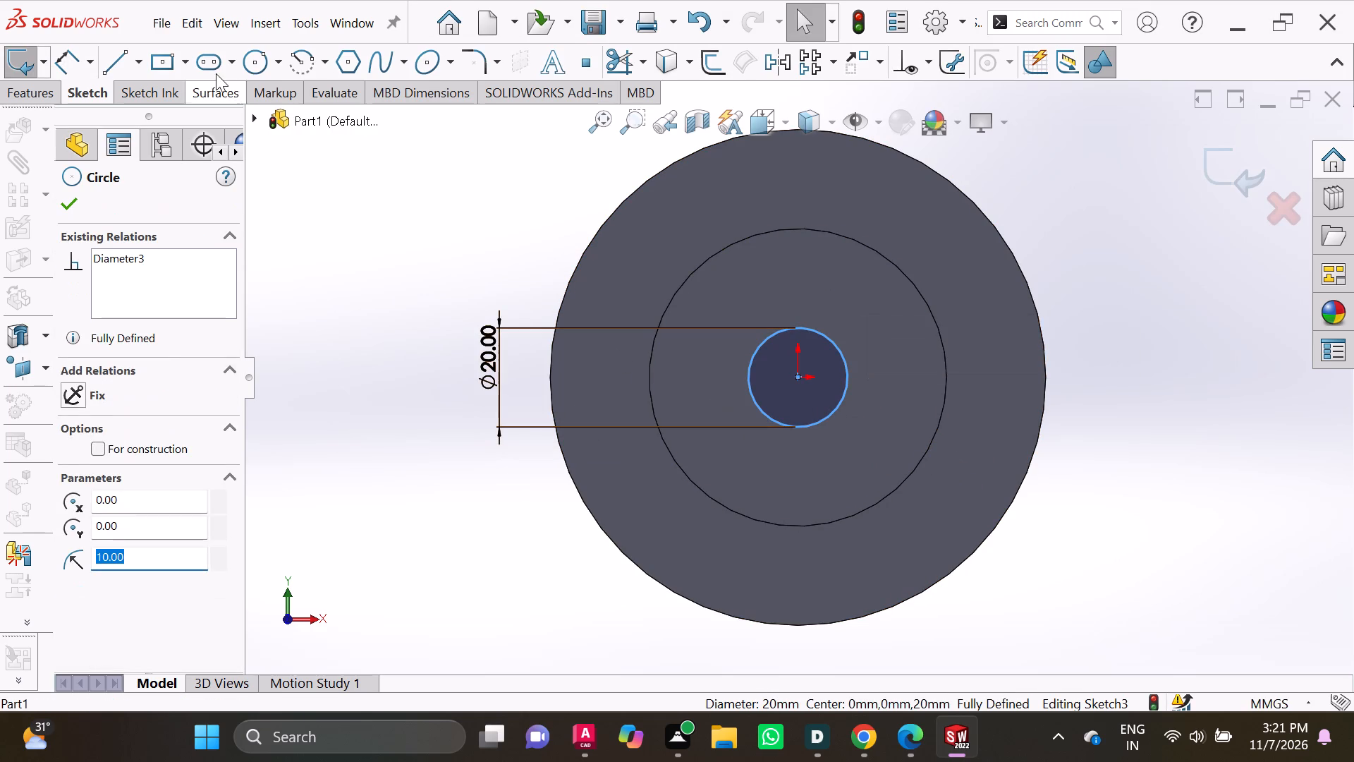
{"action": "left_click", "coordinate": [38, 97]}
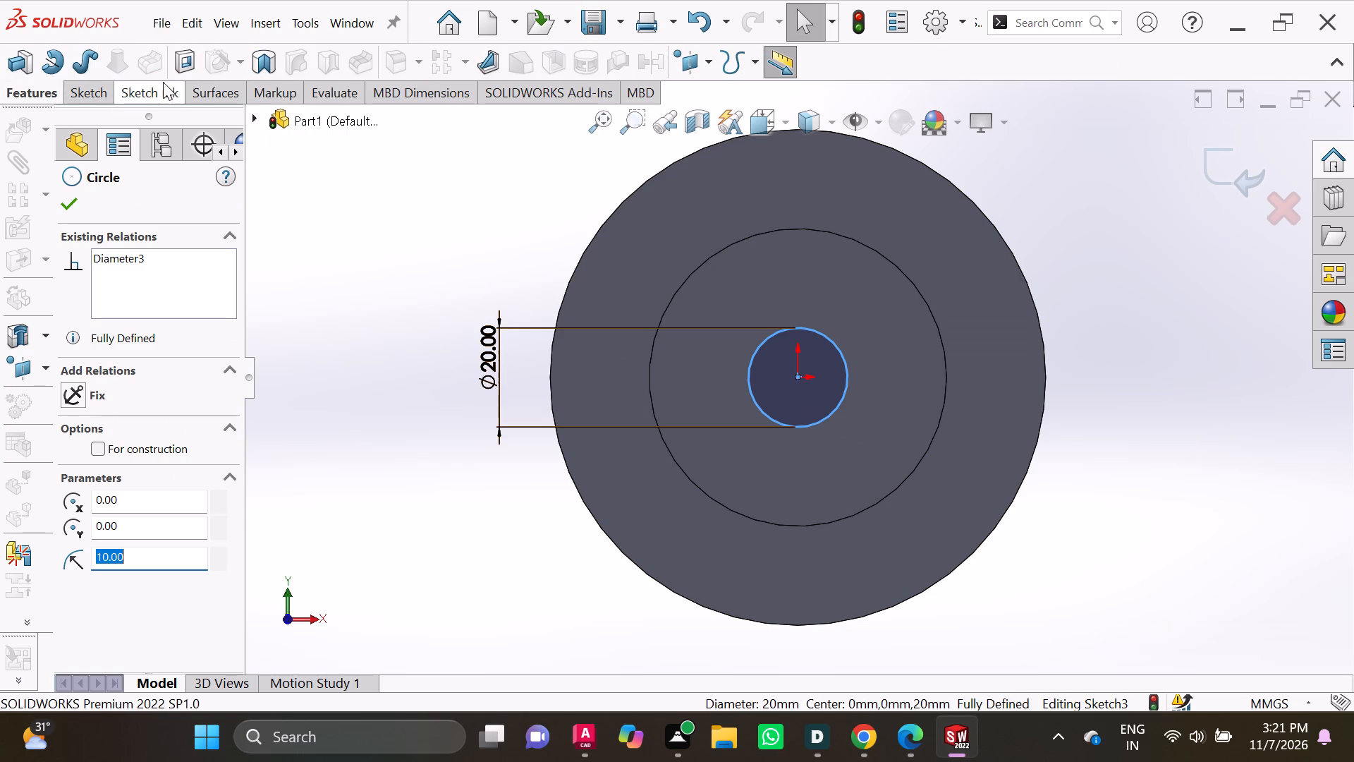
{"action": "left_click", "coordinate": [179, 63]}
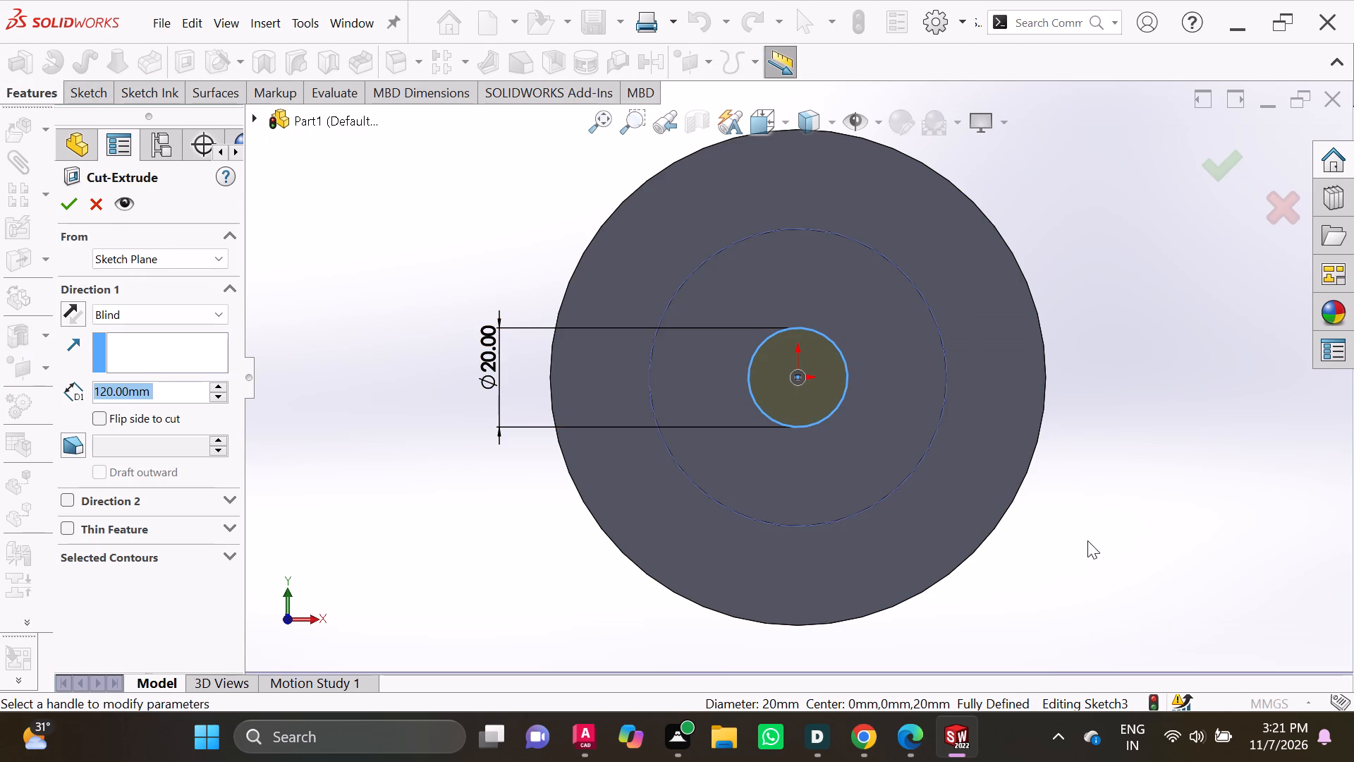
{"action": "middle_click_drag", "start_coordinate": [1046, 500], "coordinate": [982, 528]}
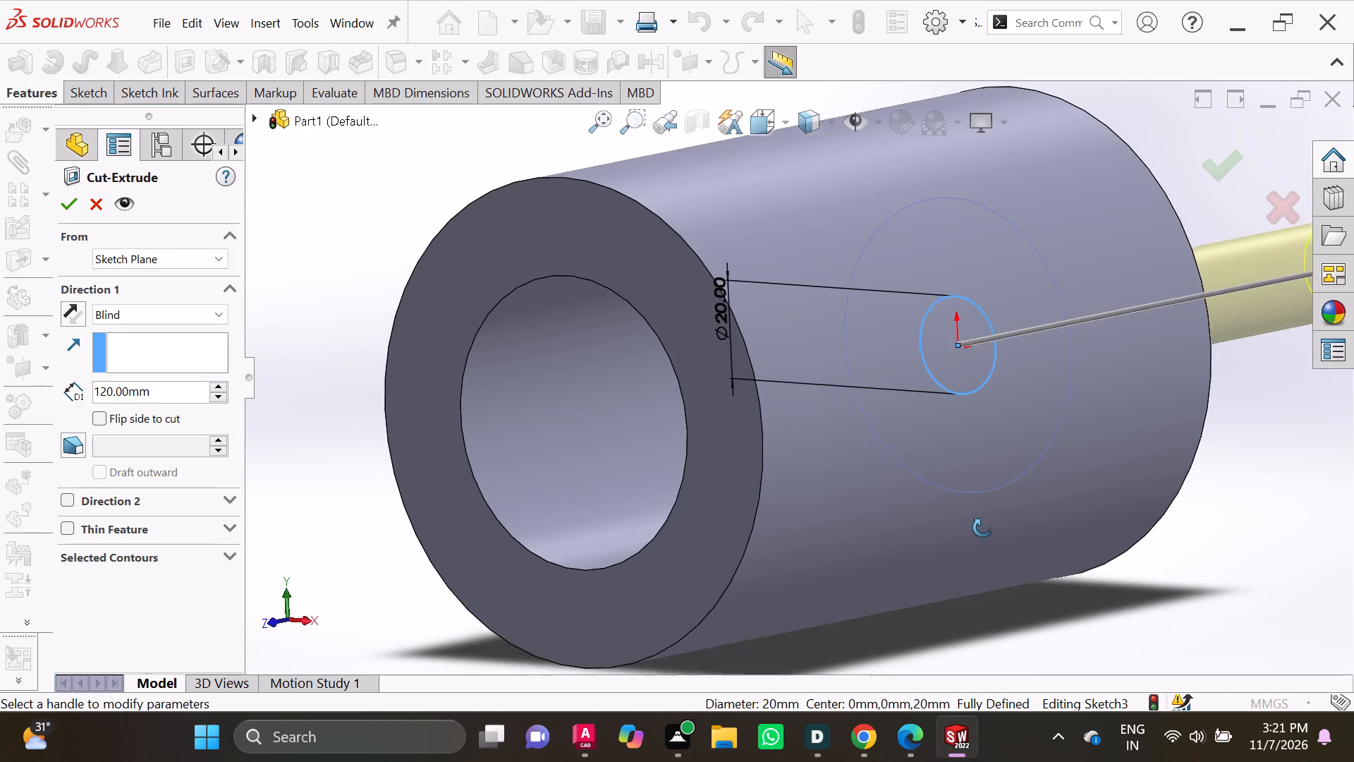
{"action": "middle_click_drag", "start_coordinate": [982, 528], "coordinate": [1025, 511]}
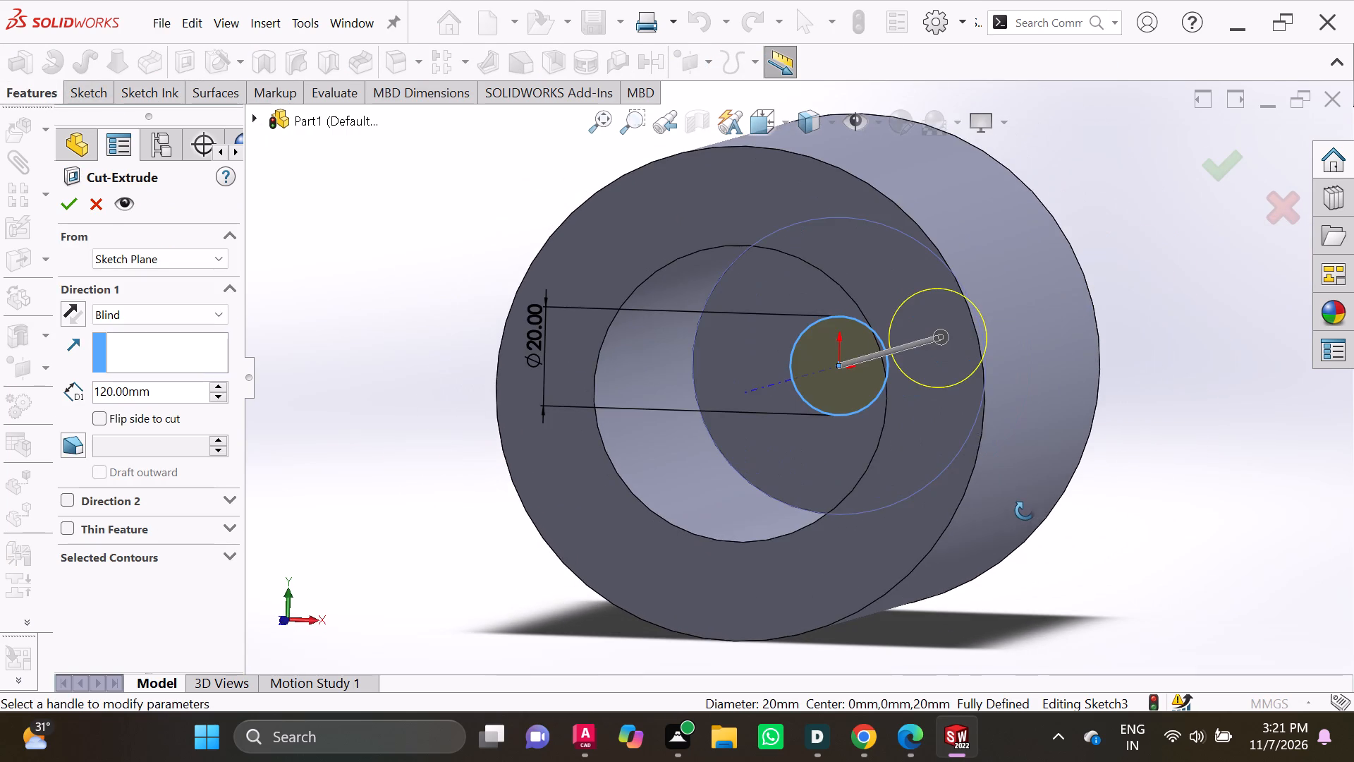
{"action": "middle_click_drag", "start_coordinate": [1025, 511], "coordinate": [998, 508]}
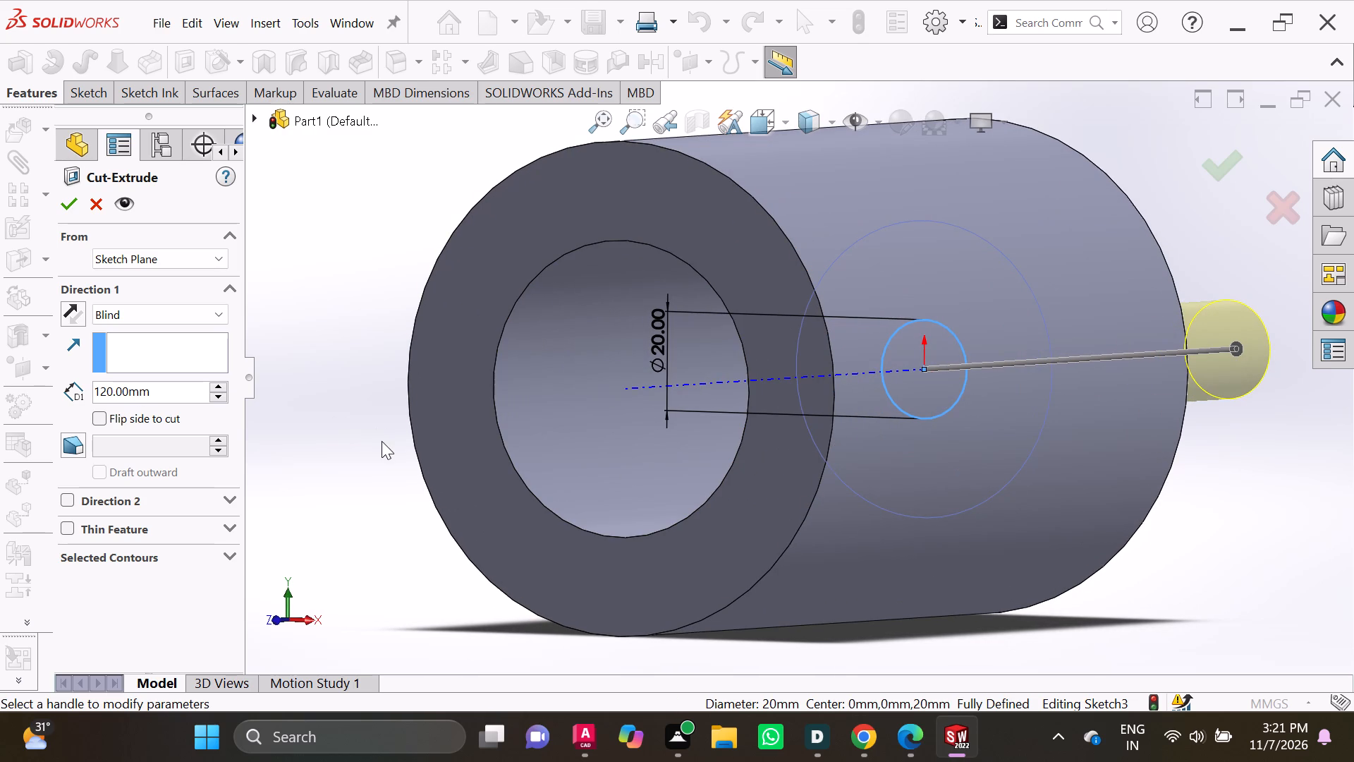
{"action": "middle_click_drag", "start_coordinate": [416, 421], "coordinate": [434, 413]}
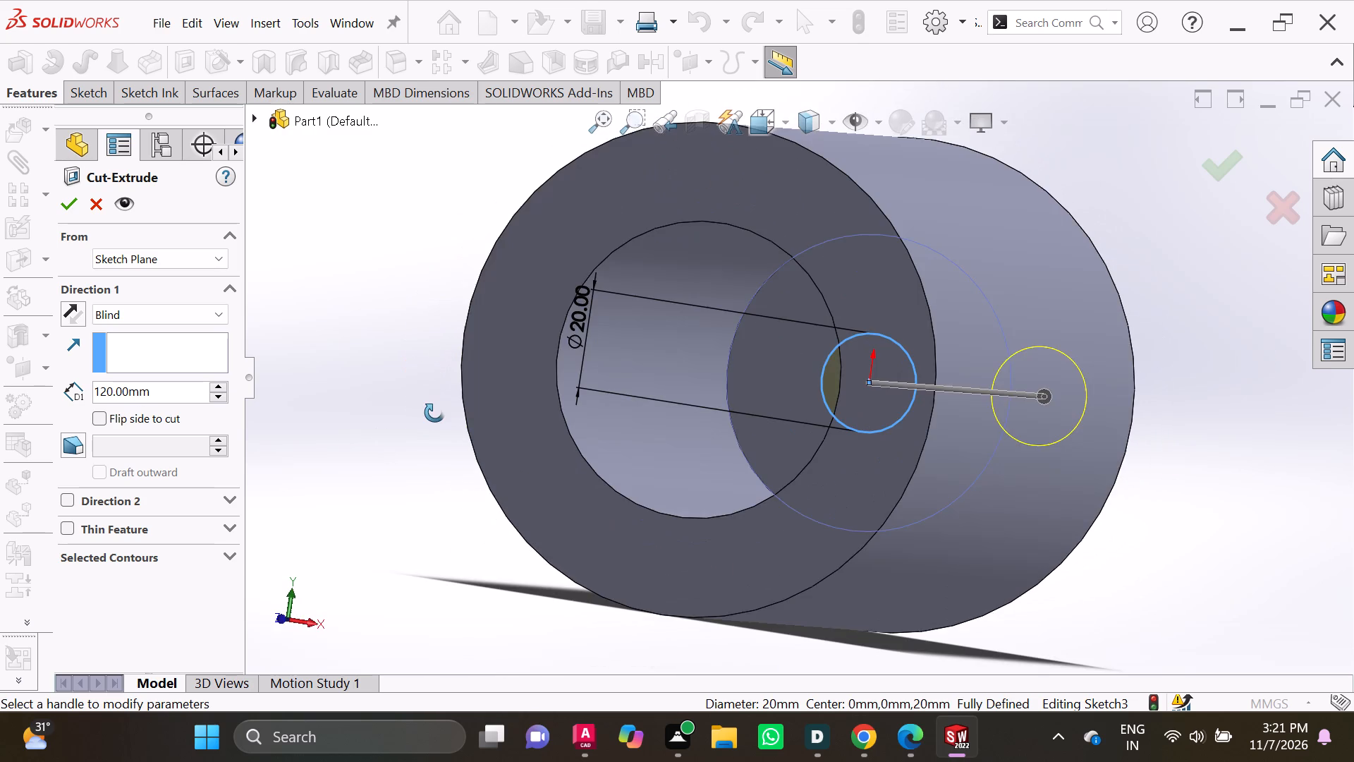
{"action": "middle_click_drag", "start_coordinate": [434, 413], "coordinate": [465, 417]}
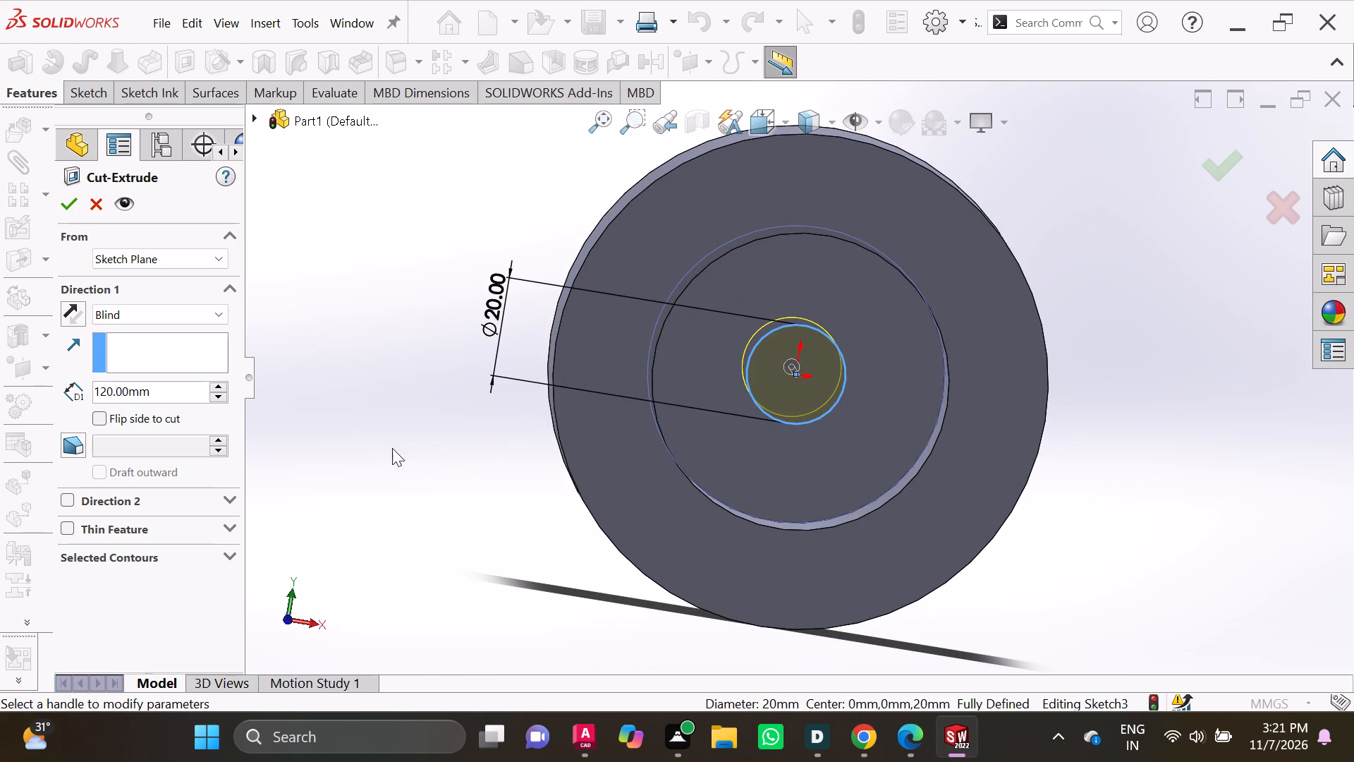
{"action": "left_click", "coordinate": [155, 397]}
{"action": "key", "text": "BackSpace"}
{"action": "key", "text": "BackSpace"}
{"action": "key", "text": "BackSpace"}
{"action": "key", "text": "BackSpace"}
{"action": "key", "text": "BackSpace"}
{"action": "key", "text": "BackSpace"}
{"action": "key", "text": "BackSpace"}
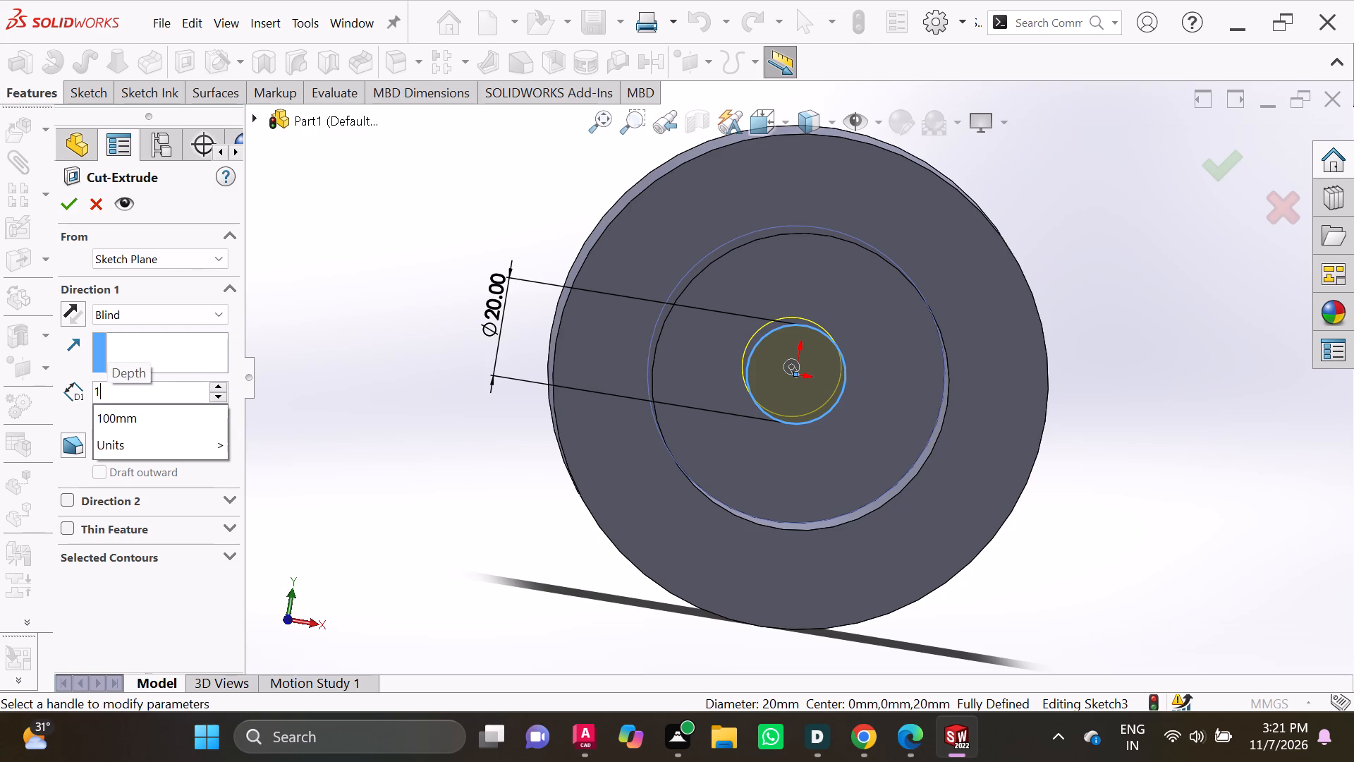
{"action": "key", "text": "BackSpace"}
{"action": "type", "text": "40"}
{"action": "key", "text": "Return"}
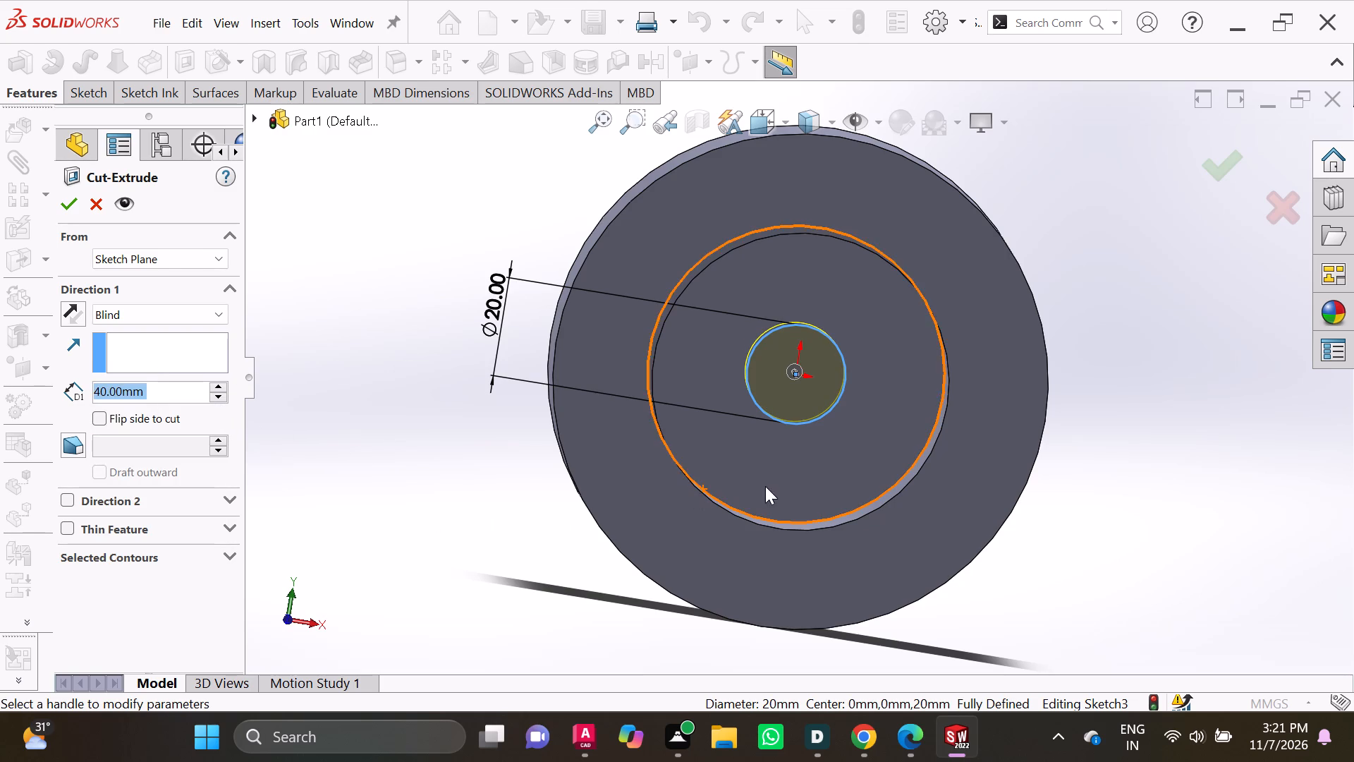
{"action": "left_click", "coordinate": [67, 206]}
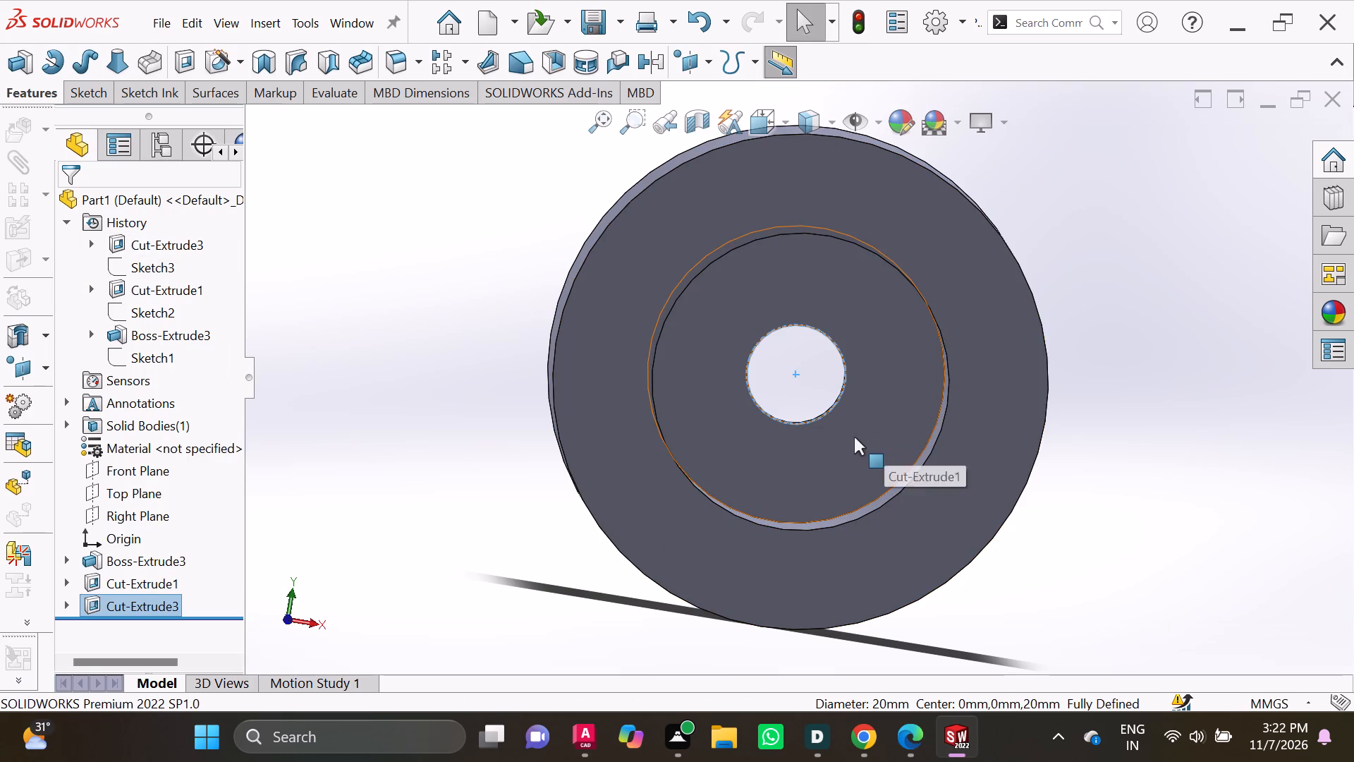
Examine the cylinder's stepped bore and the 20 mm hole in its floor from the open end and the sides.
{"action": "middle_click_drag", "start_coordinate": [854, 437], "coordinate": [753, 447]}
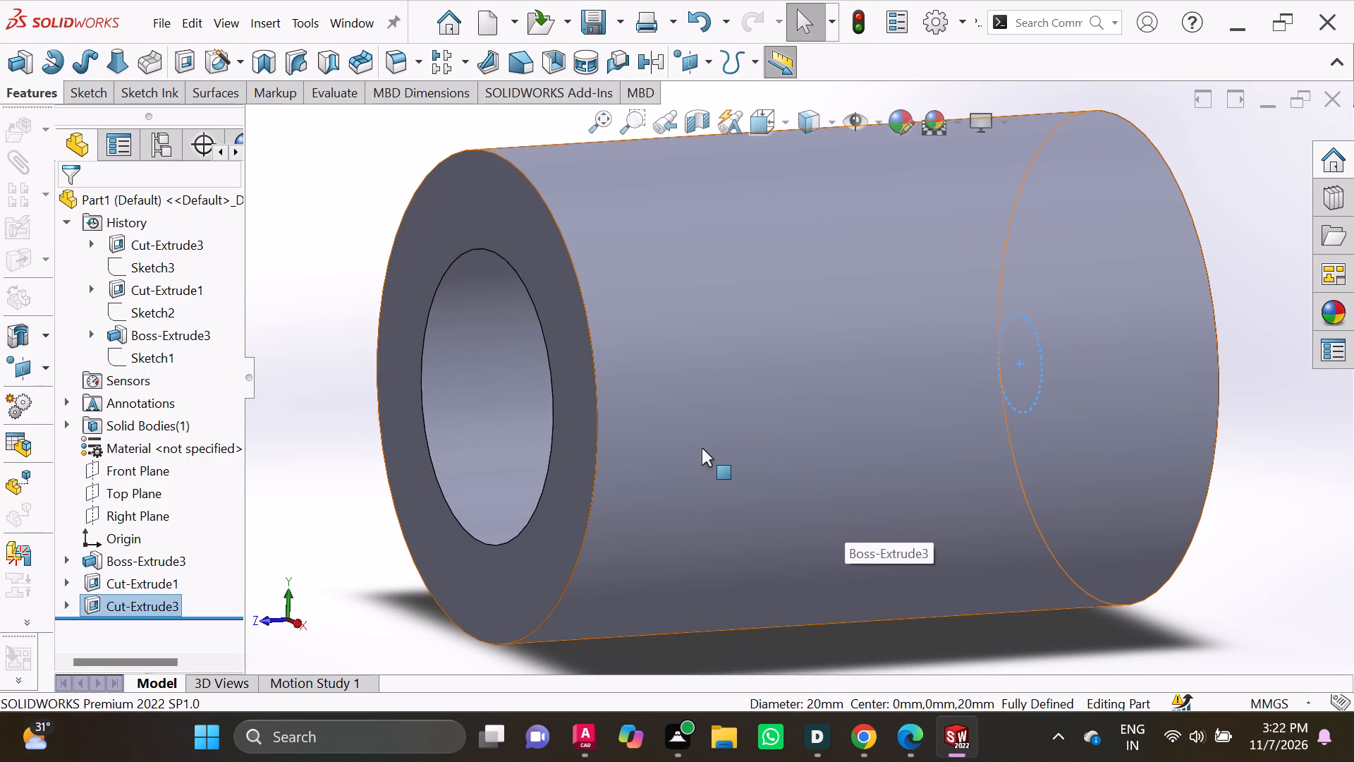
{"action": "scroll", "coordinate": [728, 438], "scroll_direction": "up", "scroll_amount": 2}
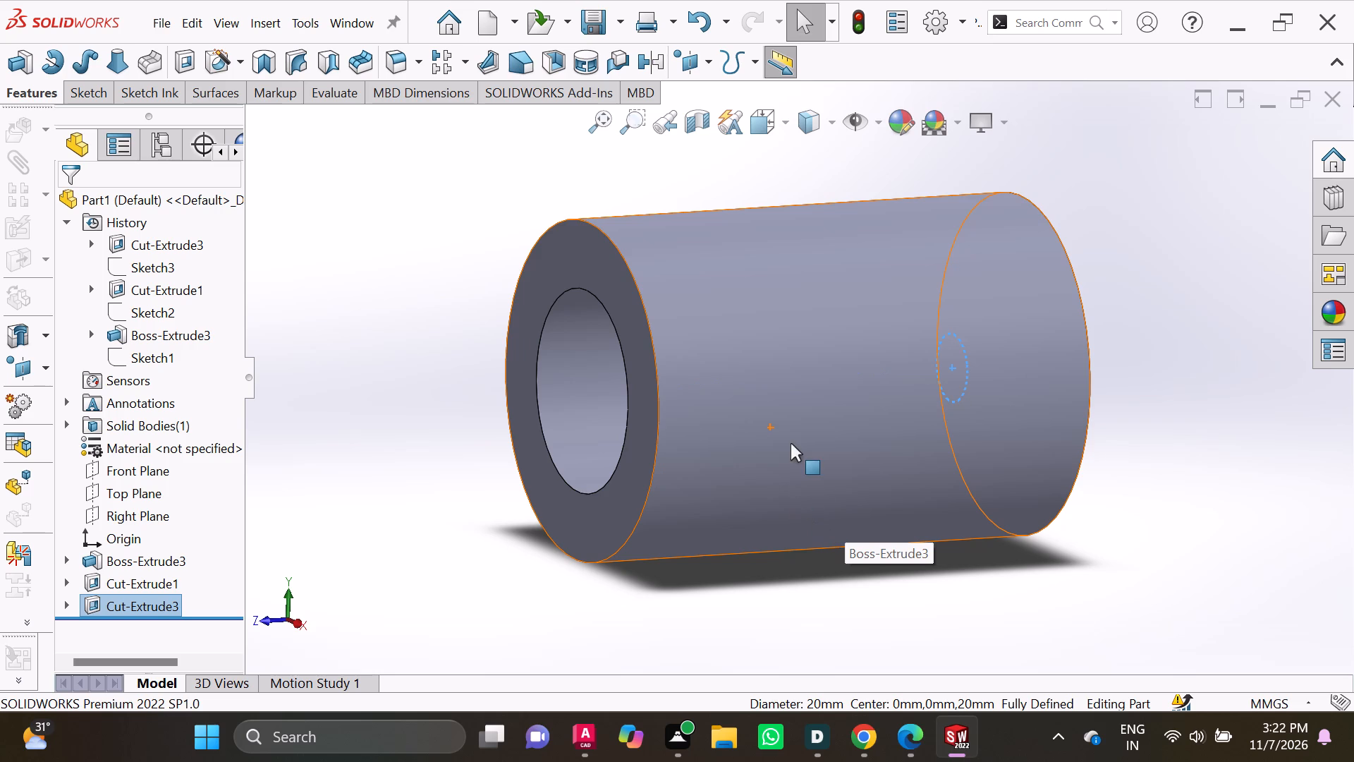
{"action": "key", "text": "Escape"}
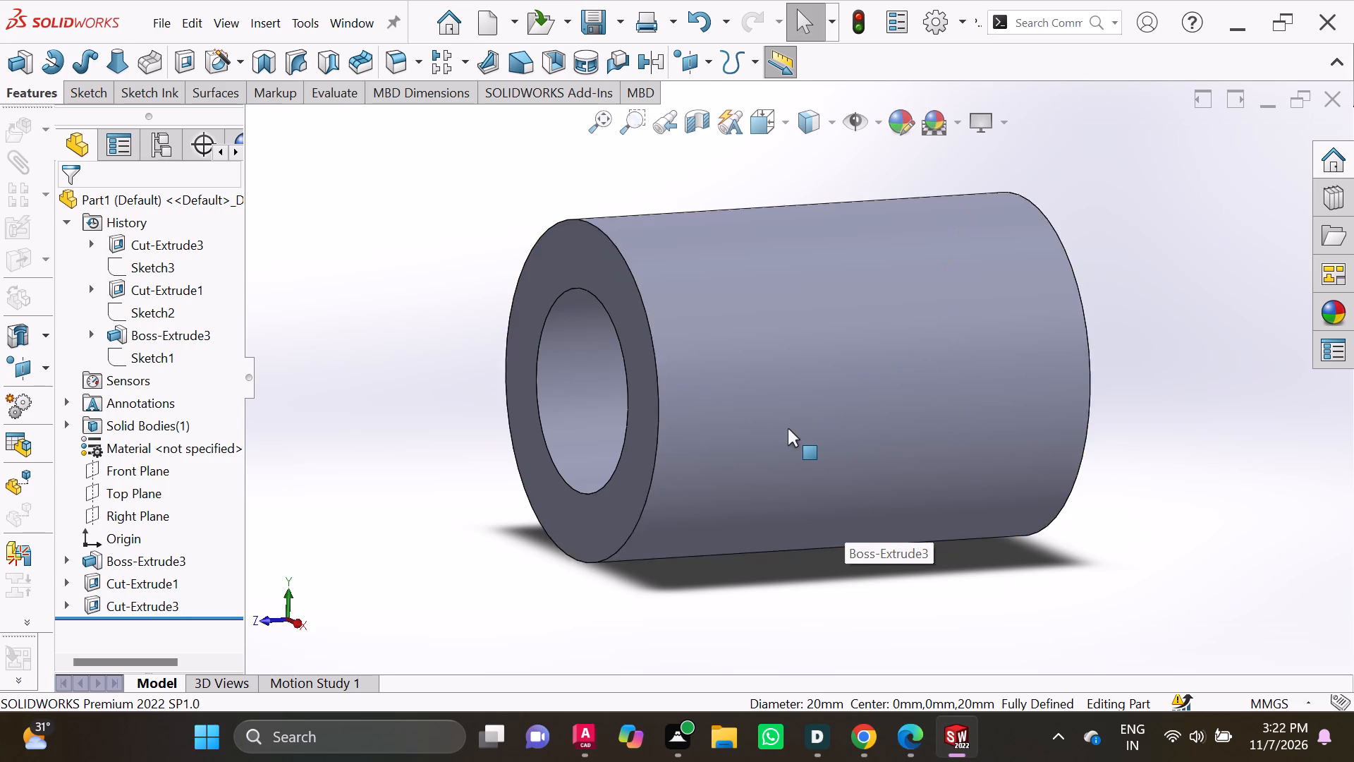
{"action": "key", "text": "Escape"}
{"action": "middle_click", "coordinate": [712, 399]}
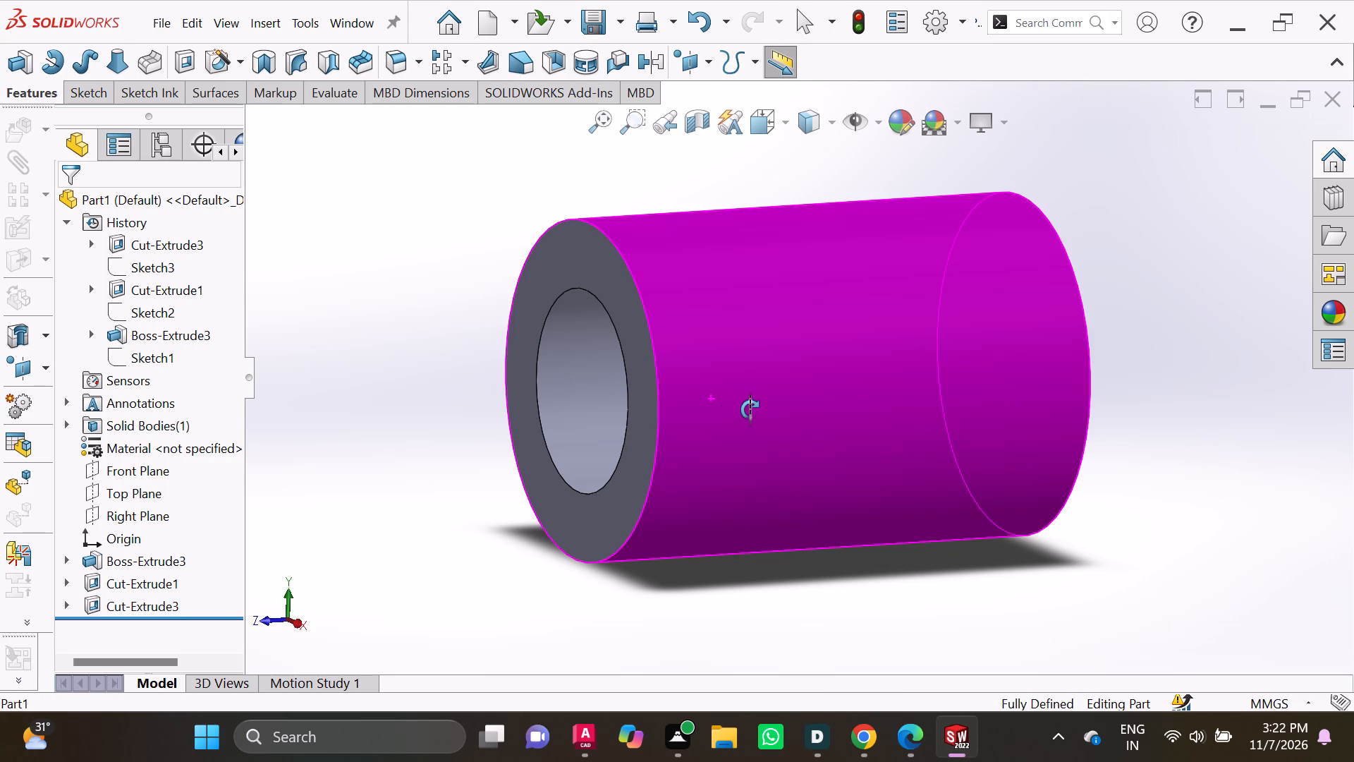
{"action": "key", "text": "Escape"}
{"action": "middle_click_drag", "start_coordinate": [742, 586], "coordinate": [818, 591]}
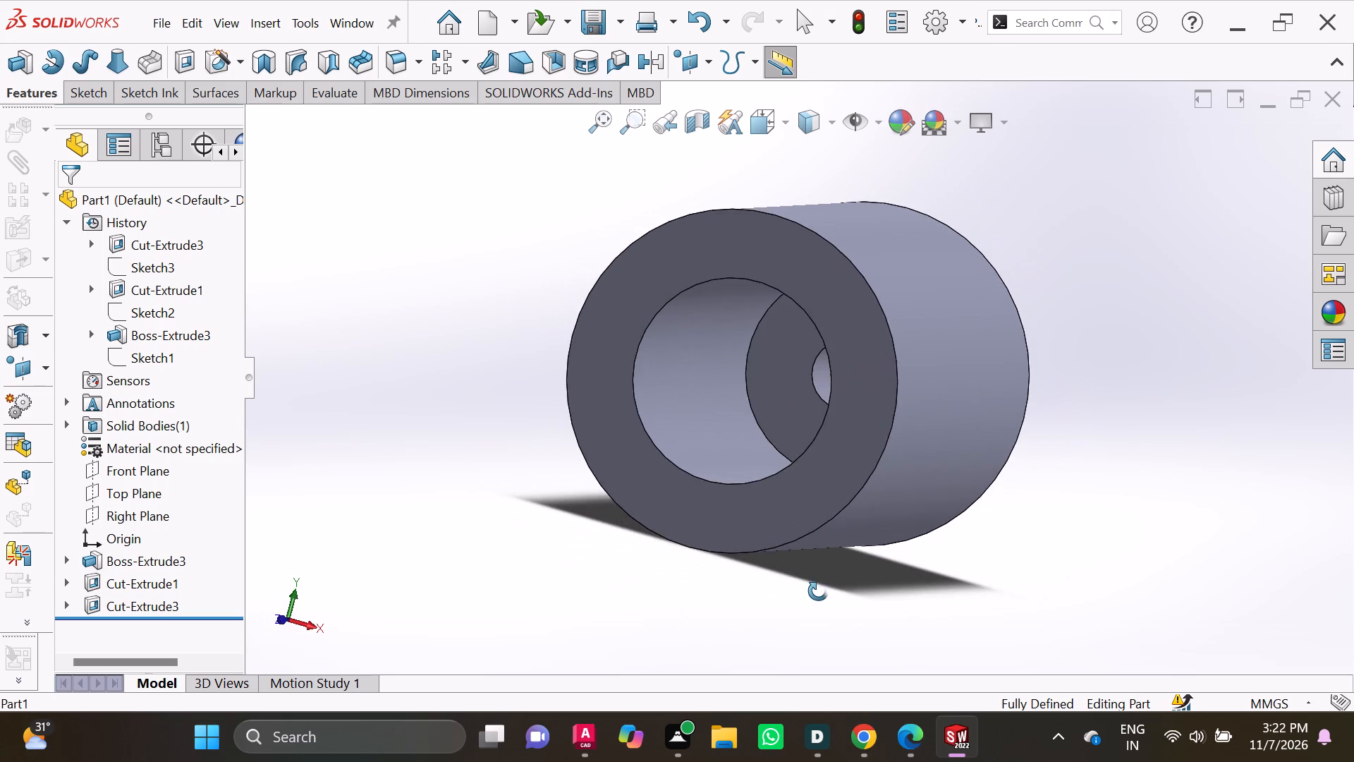
{"action": "middle_click_drag", "start_coordinate": [818, 591], "coordinate": [838, 576]}
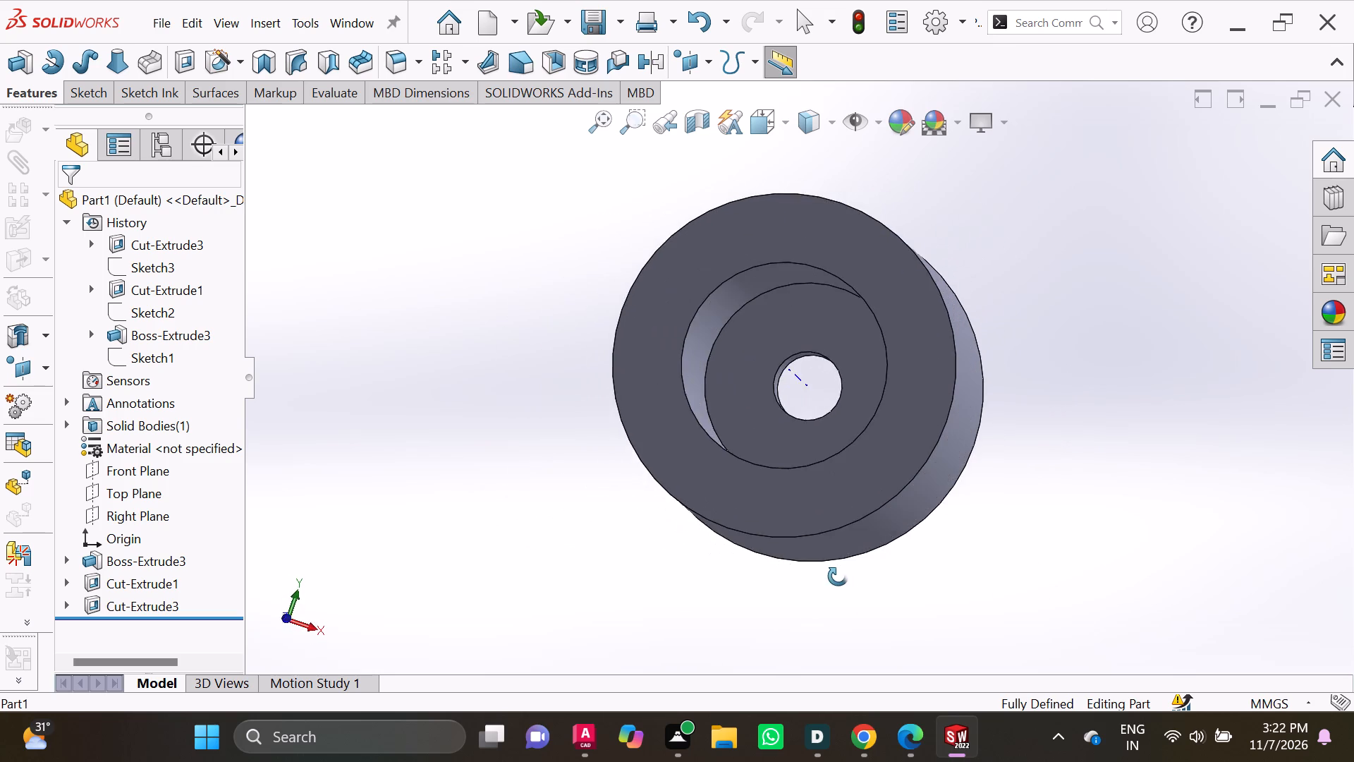
{"action": "middle_click_drag", "start_coordinate": [838, 576], "coordinate": [939, 574]}
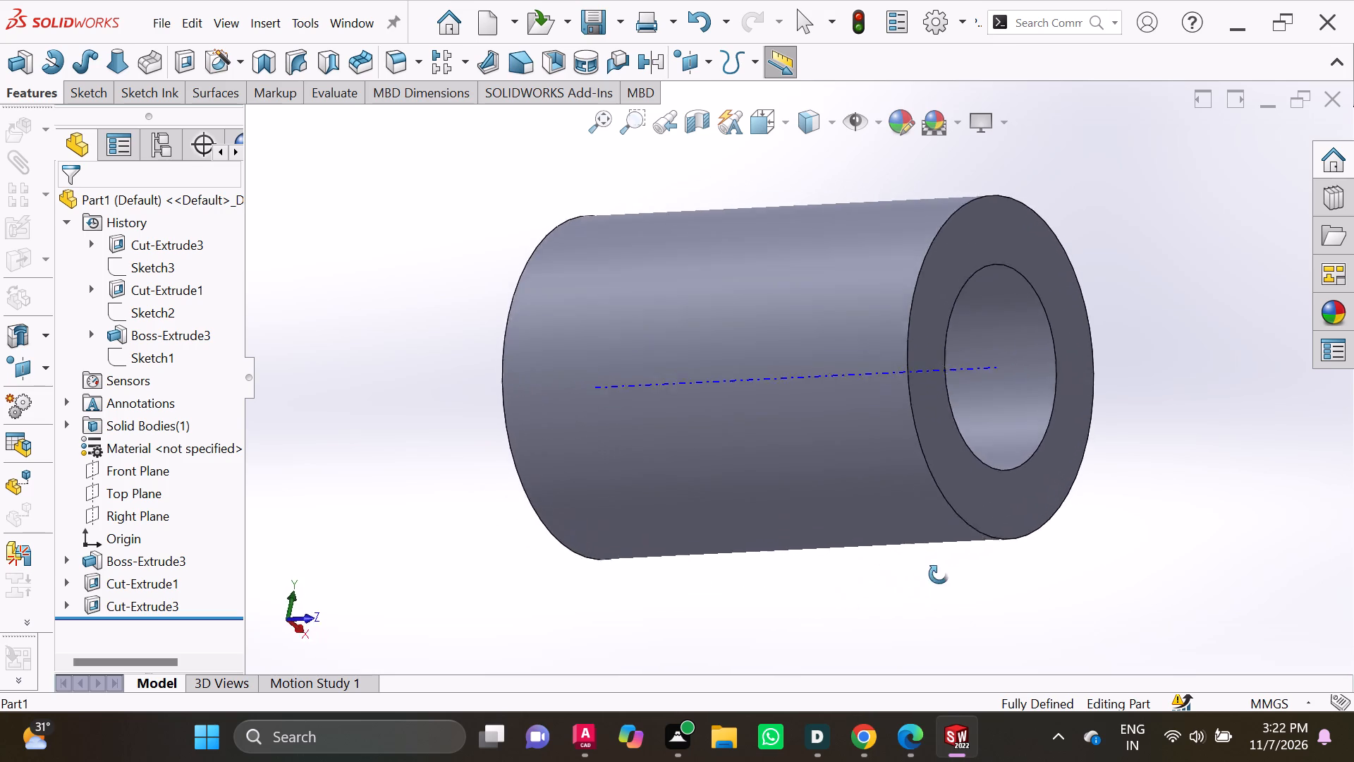
{"action": "middle_click_drag", "start_coordinate": [939, 574], "coordinate": [984, 637]}
{"action": "middle_click_drag", "start_coordinate": [965, 605], "coordinate": [721, 492]}
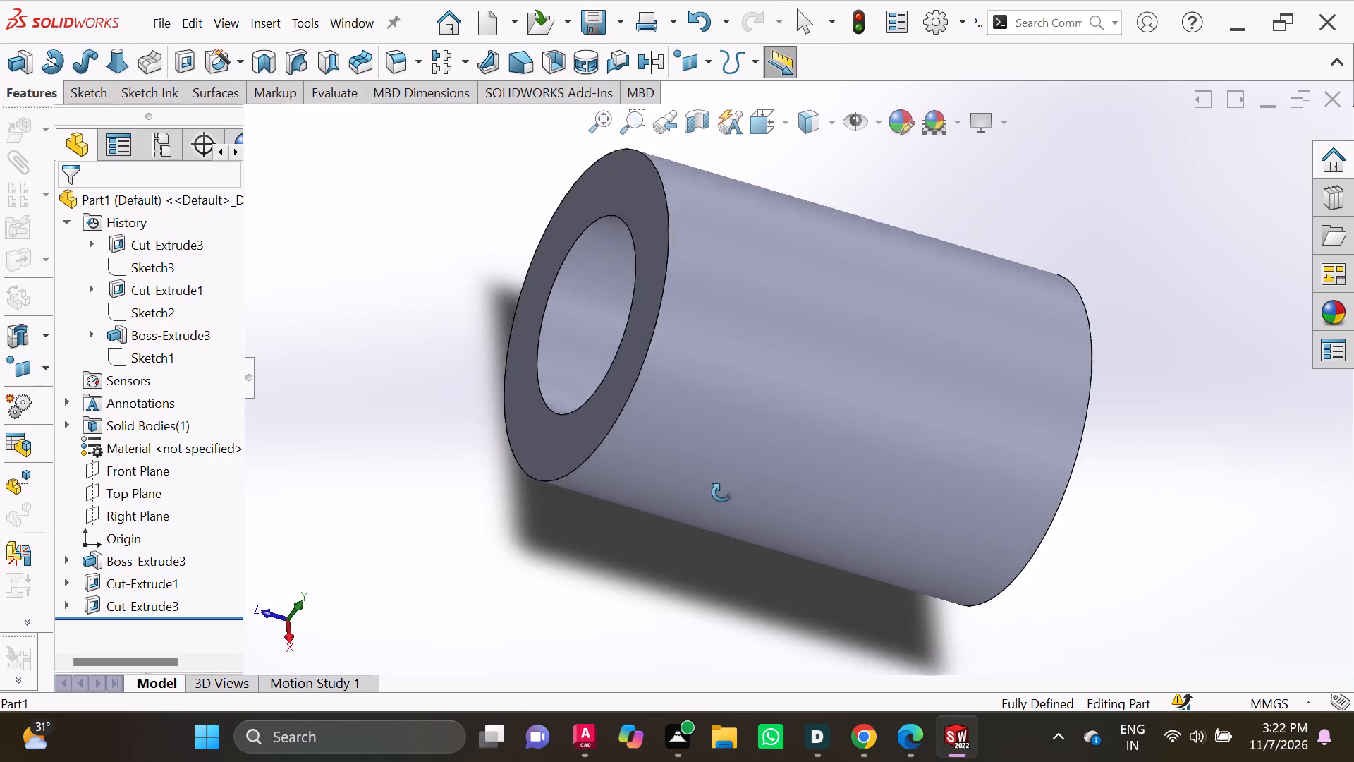
{"action": "middle_click_drag", "start_coordinate": [721, 492], "coordinate": [731, 521]}
{"action": "middle_click_drag", "start_coordinate": [685, 537], "coordinate": [690, 569]}
{"action": "scroll", "coordinate": [816, 450], "scroll_direction": "up", "scroll_amount": 2}
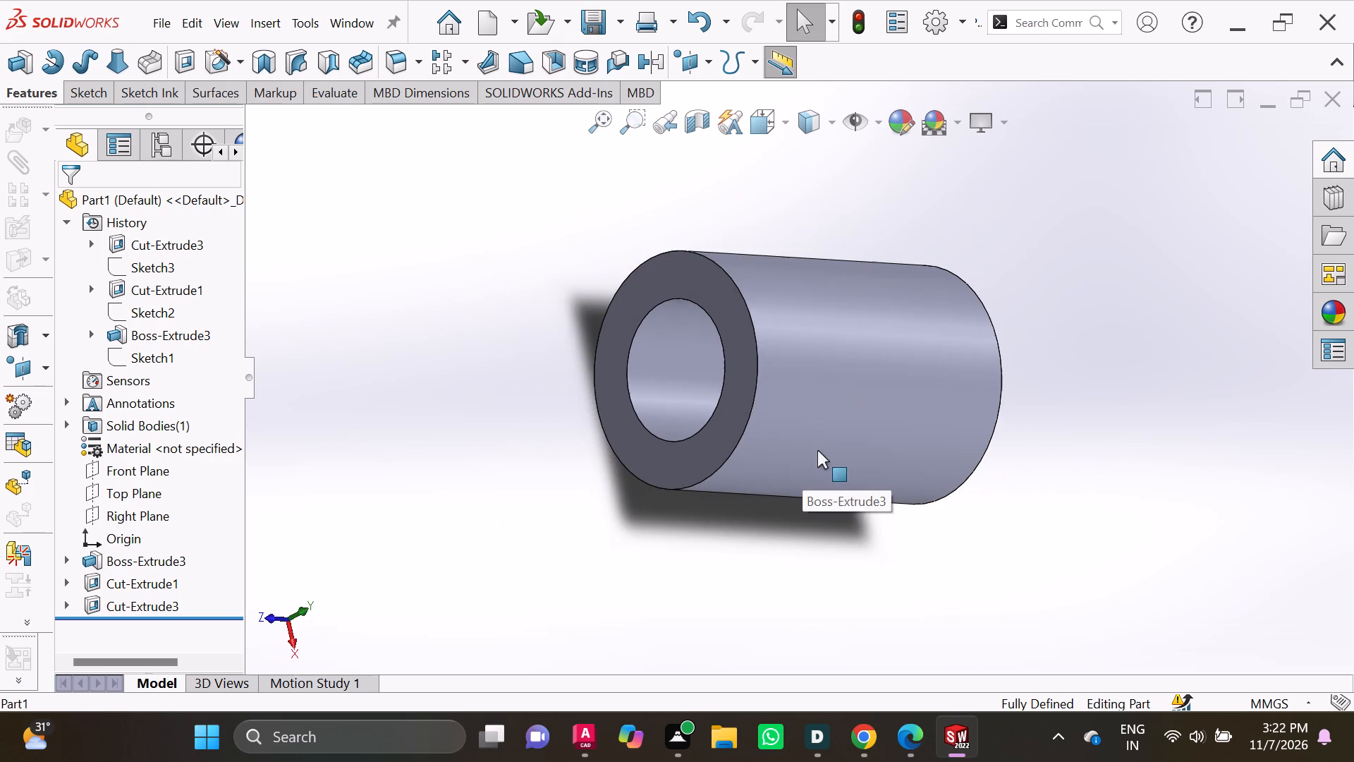
{"action": "scroll", "coordinate": [817, 450], "scroll_direction": "up", "scroll_amount": 1}
{"action": "middle_click_drag", "start_coordinate": [887, 443], "coordinate": [824, 411]}
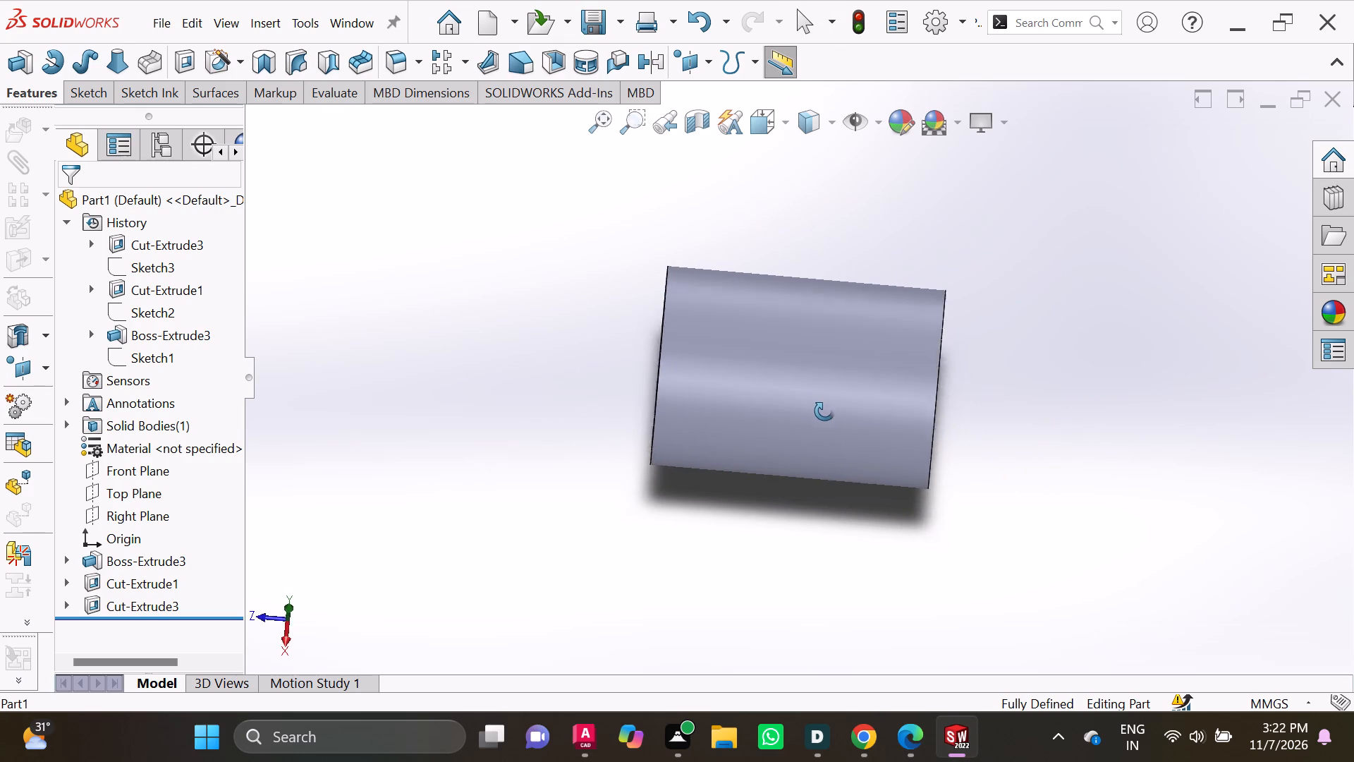
{"action": "middle_click_drag", "start_coordinate": [824, 411], "coordinate": [843, 446]}
{"action": "scroll", "coordinate": [831, 491], "scroll_direction": "up", "scroll_amount": 1}
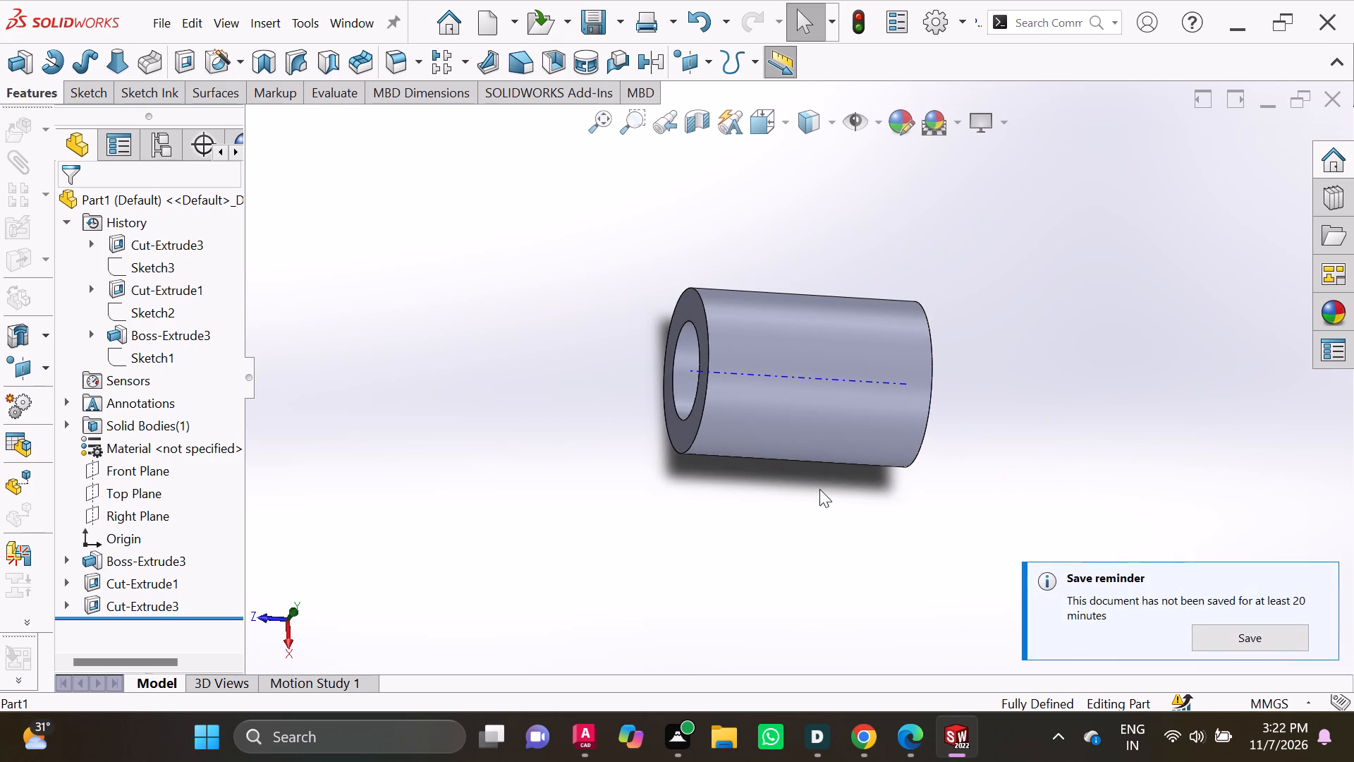
{"action": "scroll", "coordinate": [819, 489], "scroll_direction": "up", "scroll_amount": 3}
{"action": "scroll", "coordinate": [831, 416], "scroll_direction": "down", "scroll_amount": 2}
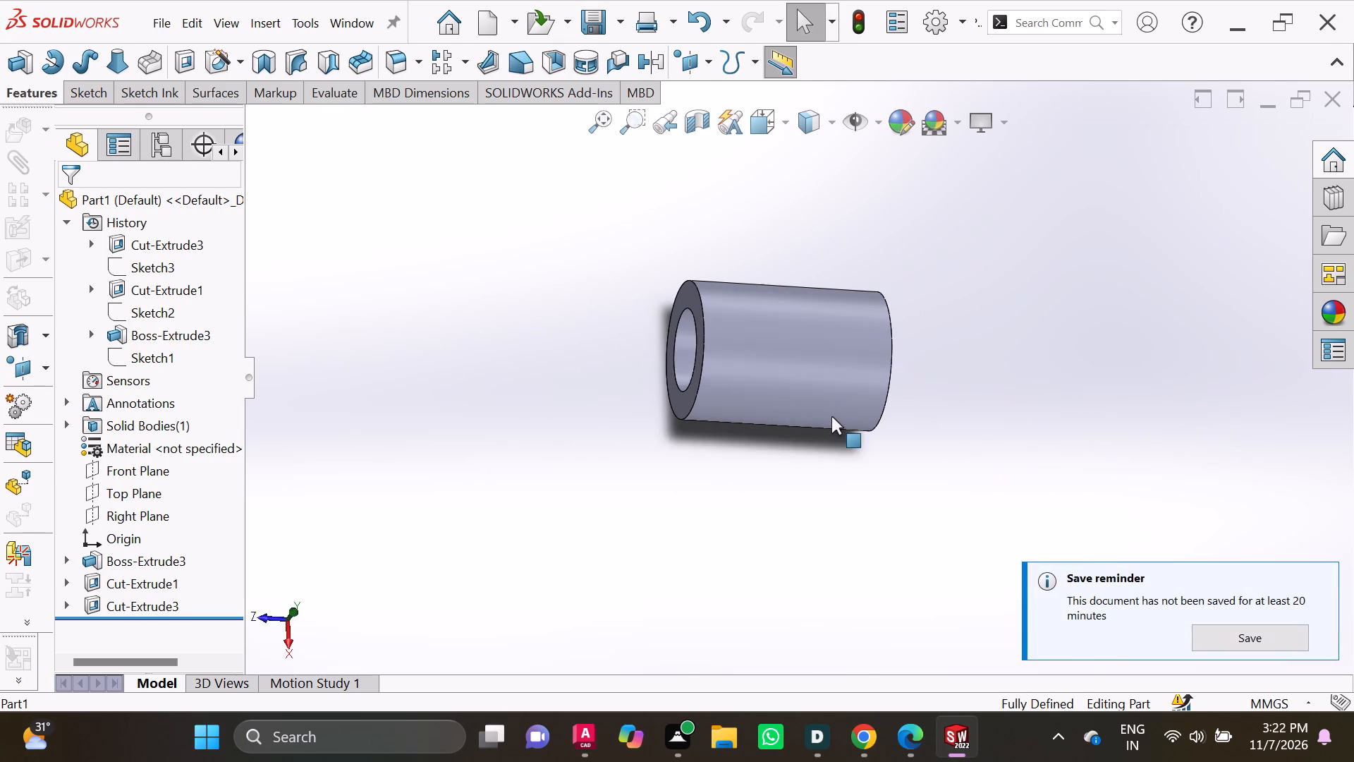
{"action": "scroll", "coordinate": [831, 416], "scroll_direction": "down", "scroll_amount": 2}
{"action": "scroll", "coordinate": [759, 305], "scroll_direction": "up", "scroll_amount": 4}
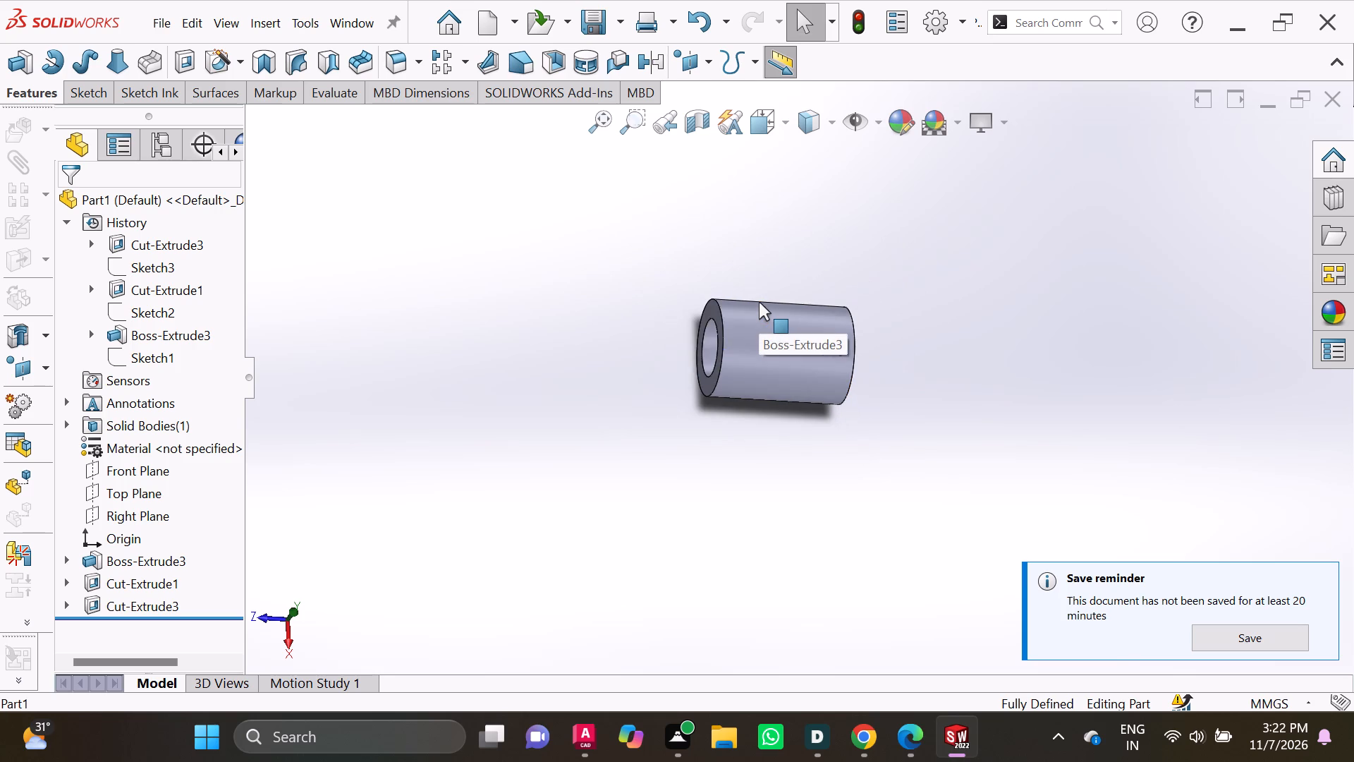
{"action": "scroll", "coordinate": [759, 302], "scroll_direction": "down", "scroll_amount": 3}
{"action": "left_click", "coordinate": [988, 562]}
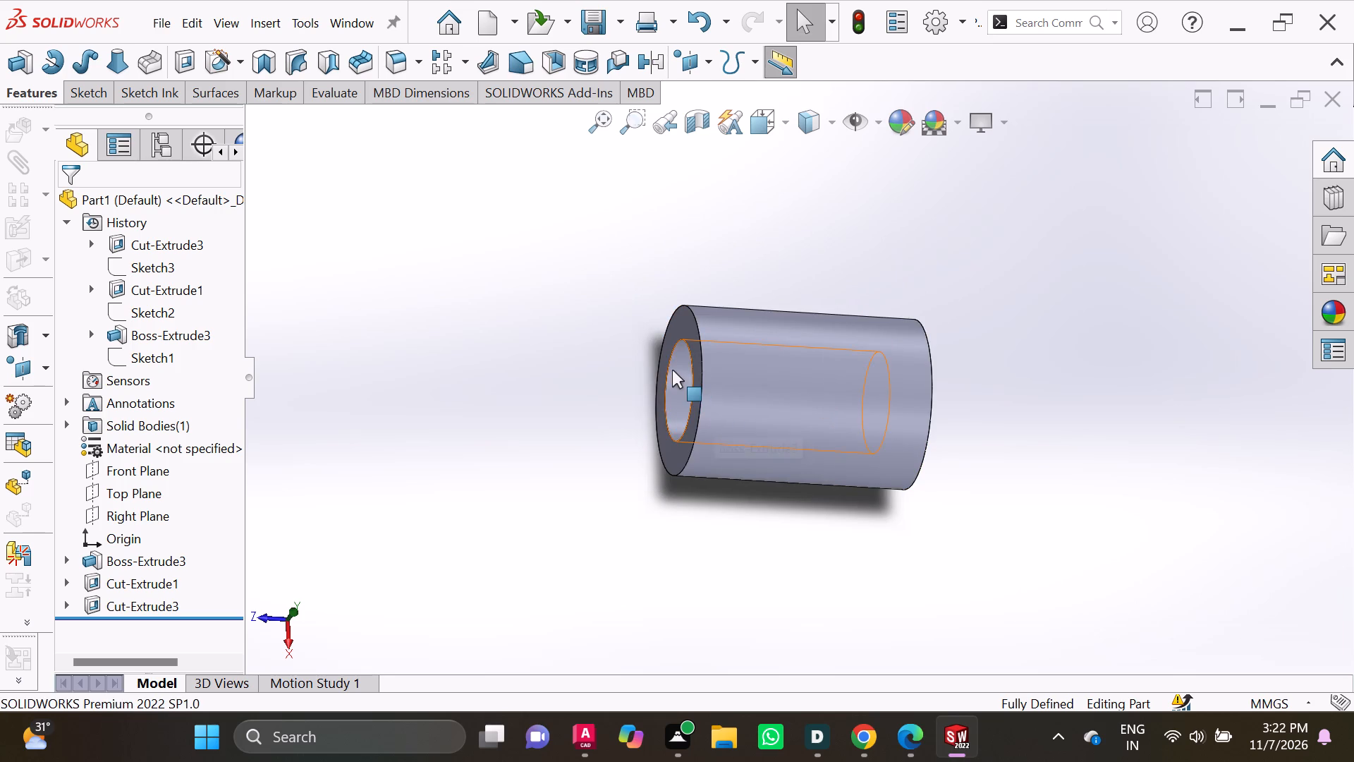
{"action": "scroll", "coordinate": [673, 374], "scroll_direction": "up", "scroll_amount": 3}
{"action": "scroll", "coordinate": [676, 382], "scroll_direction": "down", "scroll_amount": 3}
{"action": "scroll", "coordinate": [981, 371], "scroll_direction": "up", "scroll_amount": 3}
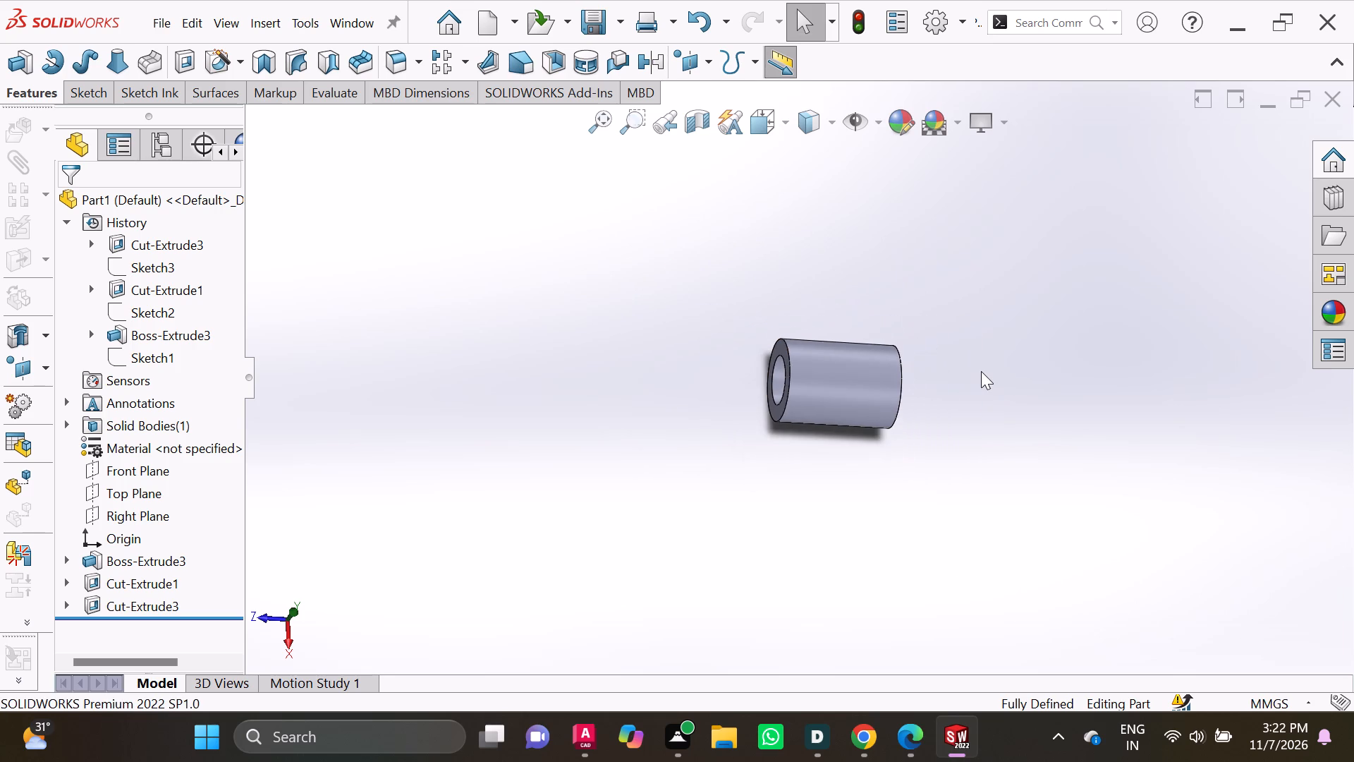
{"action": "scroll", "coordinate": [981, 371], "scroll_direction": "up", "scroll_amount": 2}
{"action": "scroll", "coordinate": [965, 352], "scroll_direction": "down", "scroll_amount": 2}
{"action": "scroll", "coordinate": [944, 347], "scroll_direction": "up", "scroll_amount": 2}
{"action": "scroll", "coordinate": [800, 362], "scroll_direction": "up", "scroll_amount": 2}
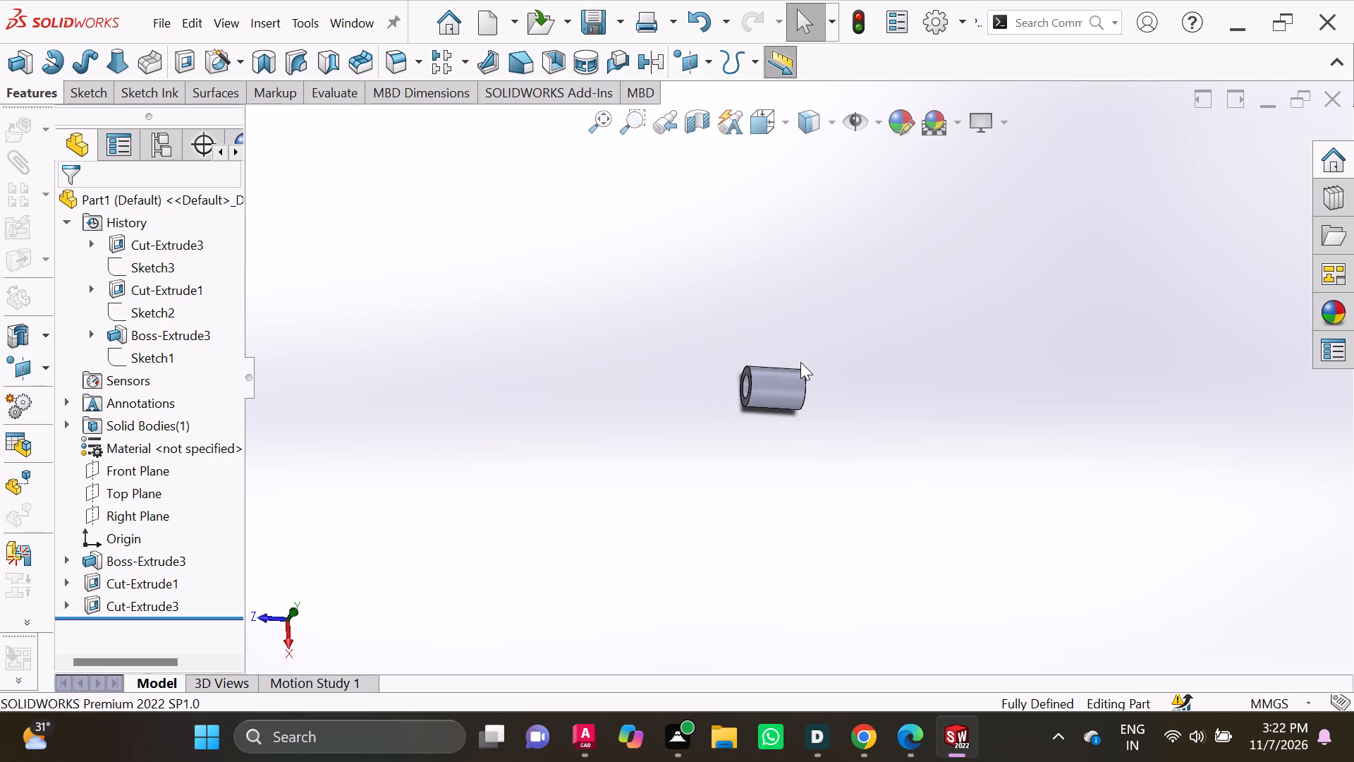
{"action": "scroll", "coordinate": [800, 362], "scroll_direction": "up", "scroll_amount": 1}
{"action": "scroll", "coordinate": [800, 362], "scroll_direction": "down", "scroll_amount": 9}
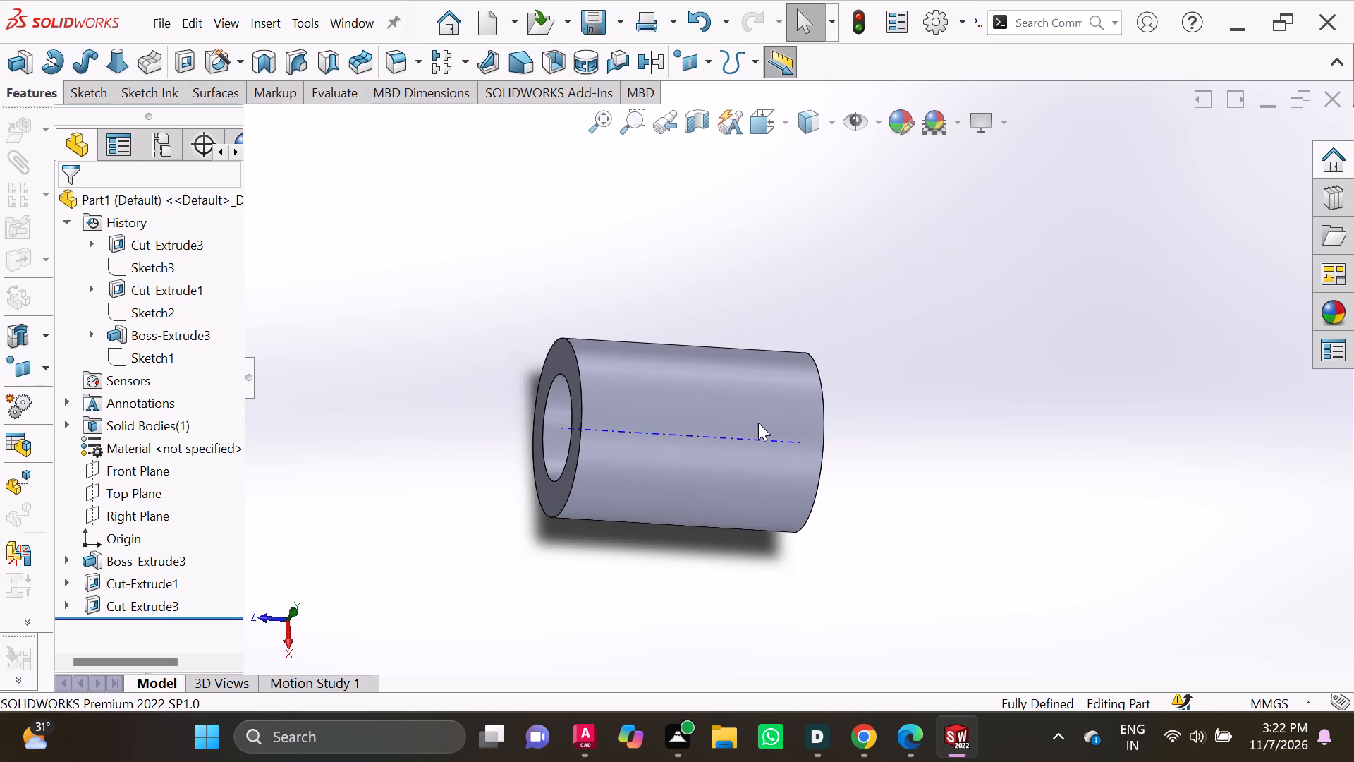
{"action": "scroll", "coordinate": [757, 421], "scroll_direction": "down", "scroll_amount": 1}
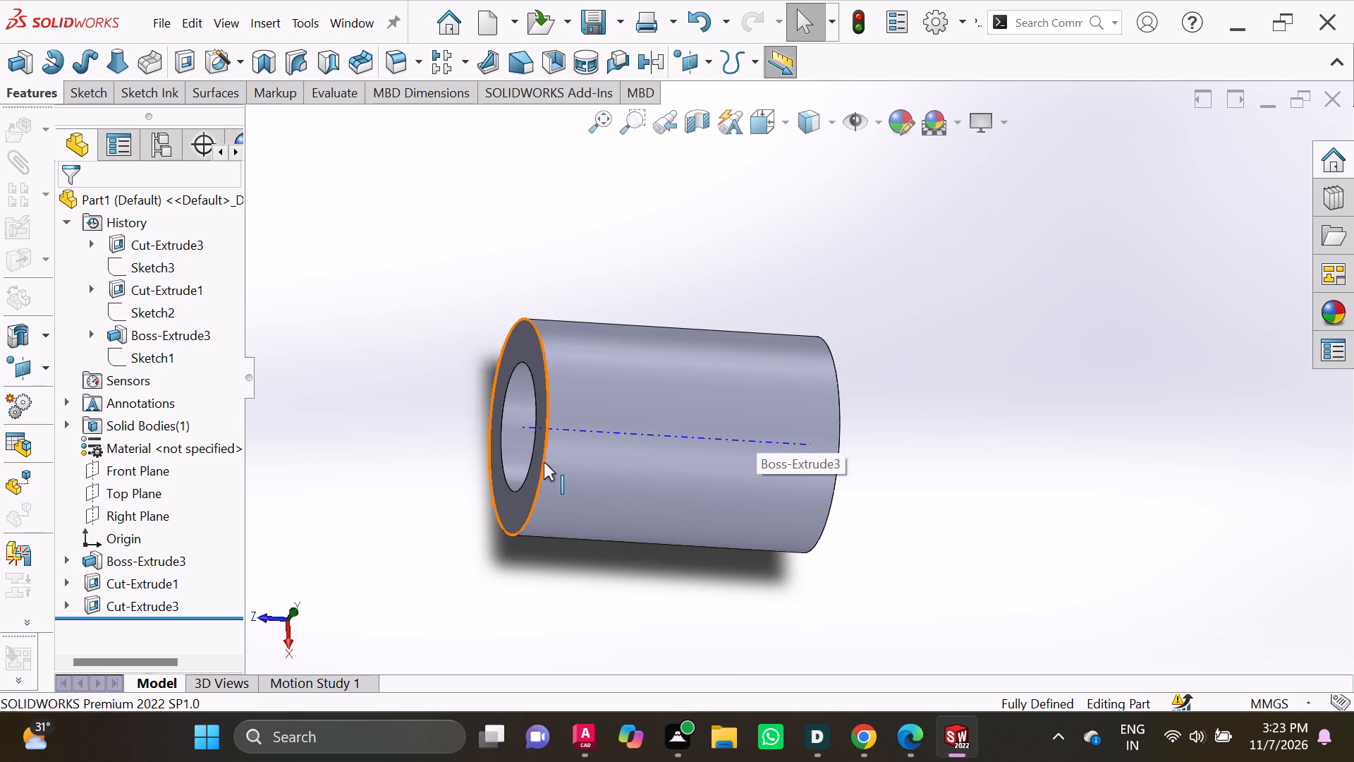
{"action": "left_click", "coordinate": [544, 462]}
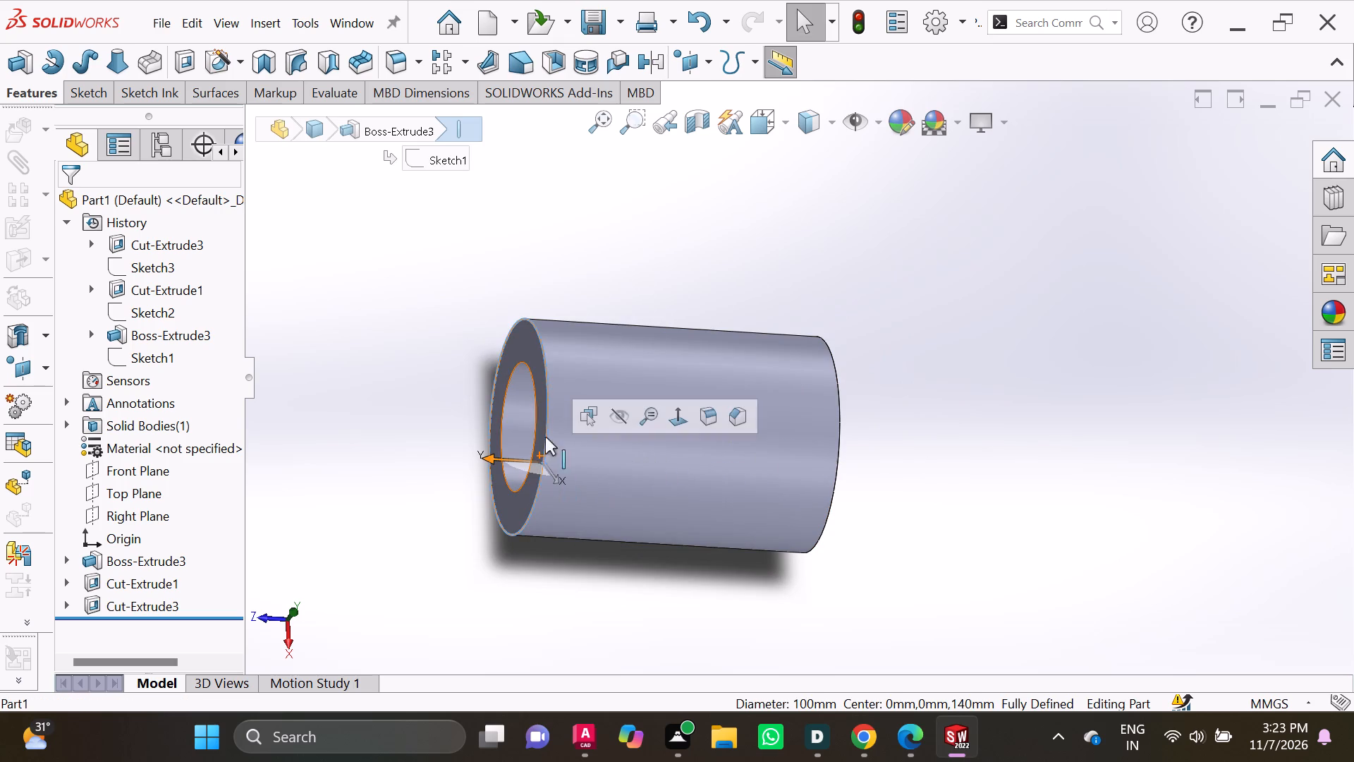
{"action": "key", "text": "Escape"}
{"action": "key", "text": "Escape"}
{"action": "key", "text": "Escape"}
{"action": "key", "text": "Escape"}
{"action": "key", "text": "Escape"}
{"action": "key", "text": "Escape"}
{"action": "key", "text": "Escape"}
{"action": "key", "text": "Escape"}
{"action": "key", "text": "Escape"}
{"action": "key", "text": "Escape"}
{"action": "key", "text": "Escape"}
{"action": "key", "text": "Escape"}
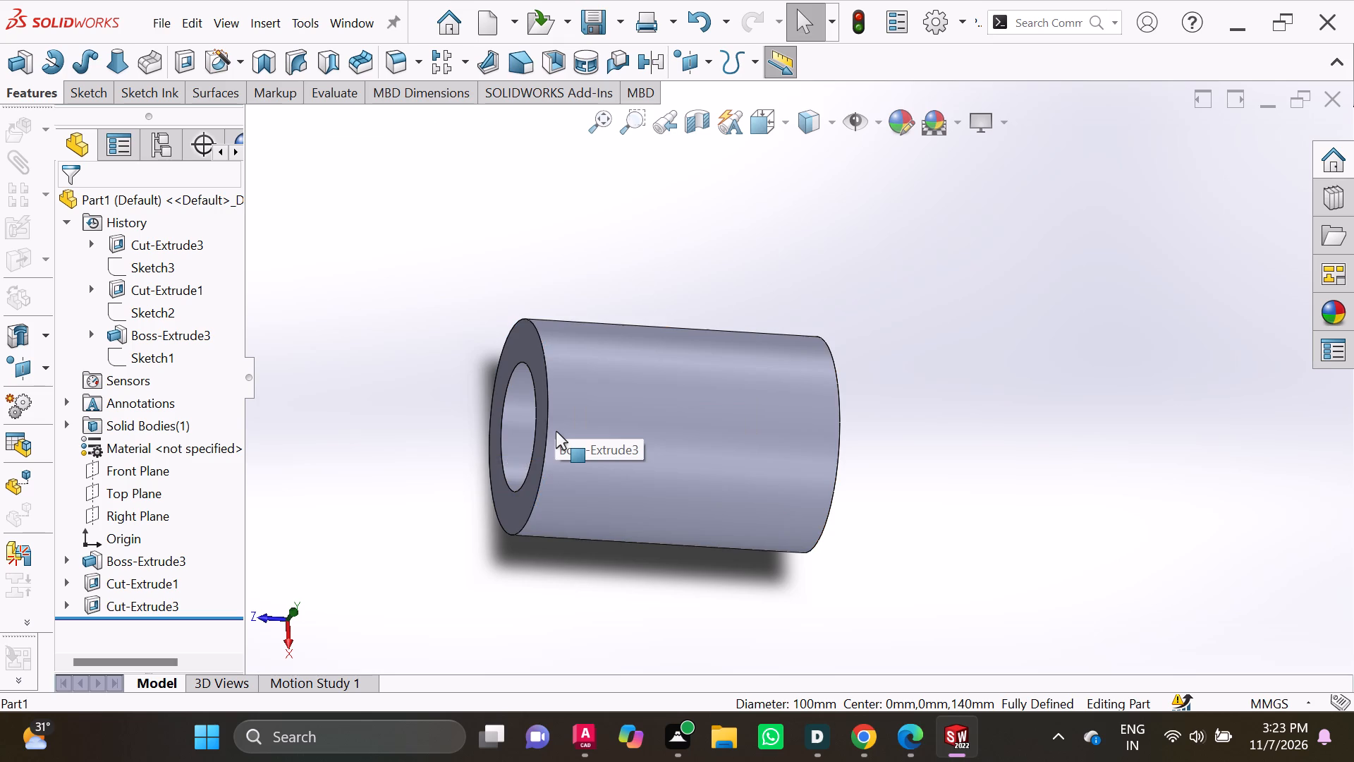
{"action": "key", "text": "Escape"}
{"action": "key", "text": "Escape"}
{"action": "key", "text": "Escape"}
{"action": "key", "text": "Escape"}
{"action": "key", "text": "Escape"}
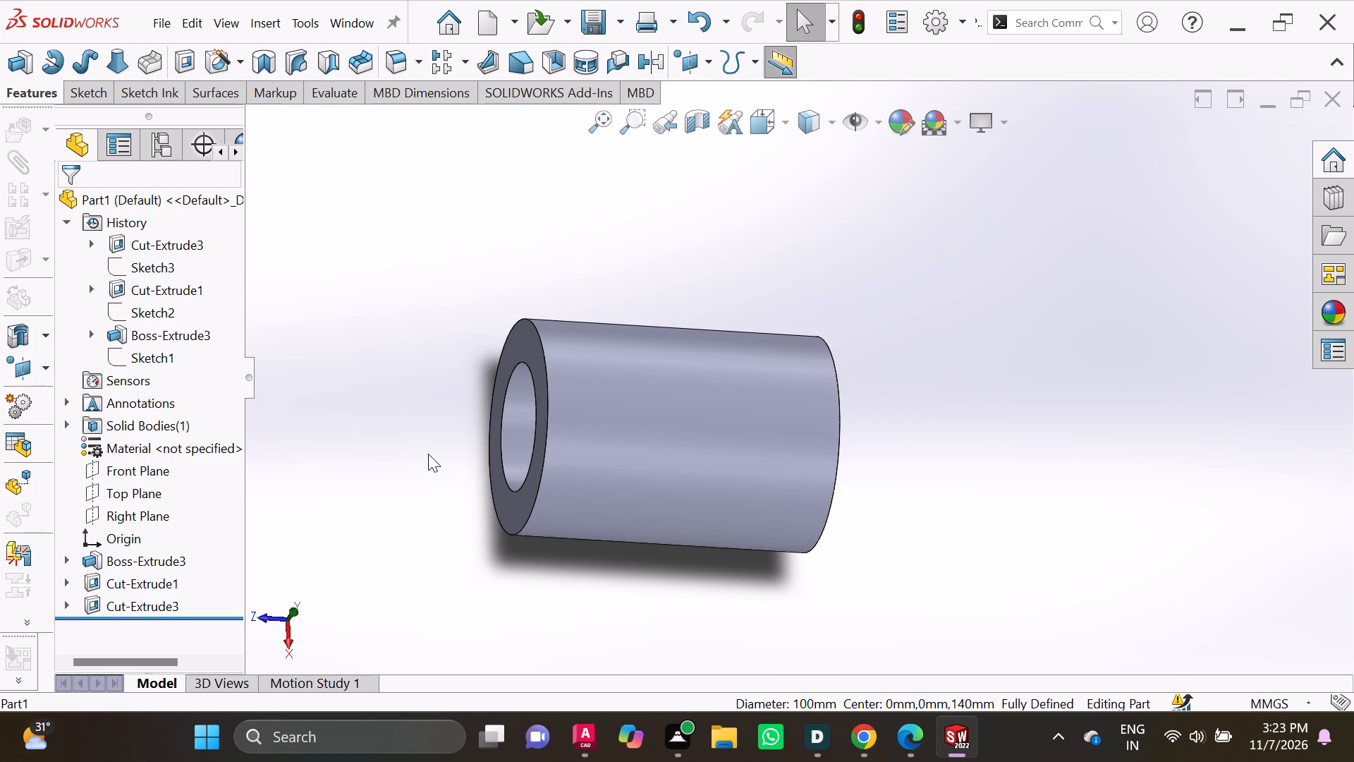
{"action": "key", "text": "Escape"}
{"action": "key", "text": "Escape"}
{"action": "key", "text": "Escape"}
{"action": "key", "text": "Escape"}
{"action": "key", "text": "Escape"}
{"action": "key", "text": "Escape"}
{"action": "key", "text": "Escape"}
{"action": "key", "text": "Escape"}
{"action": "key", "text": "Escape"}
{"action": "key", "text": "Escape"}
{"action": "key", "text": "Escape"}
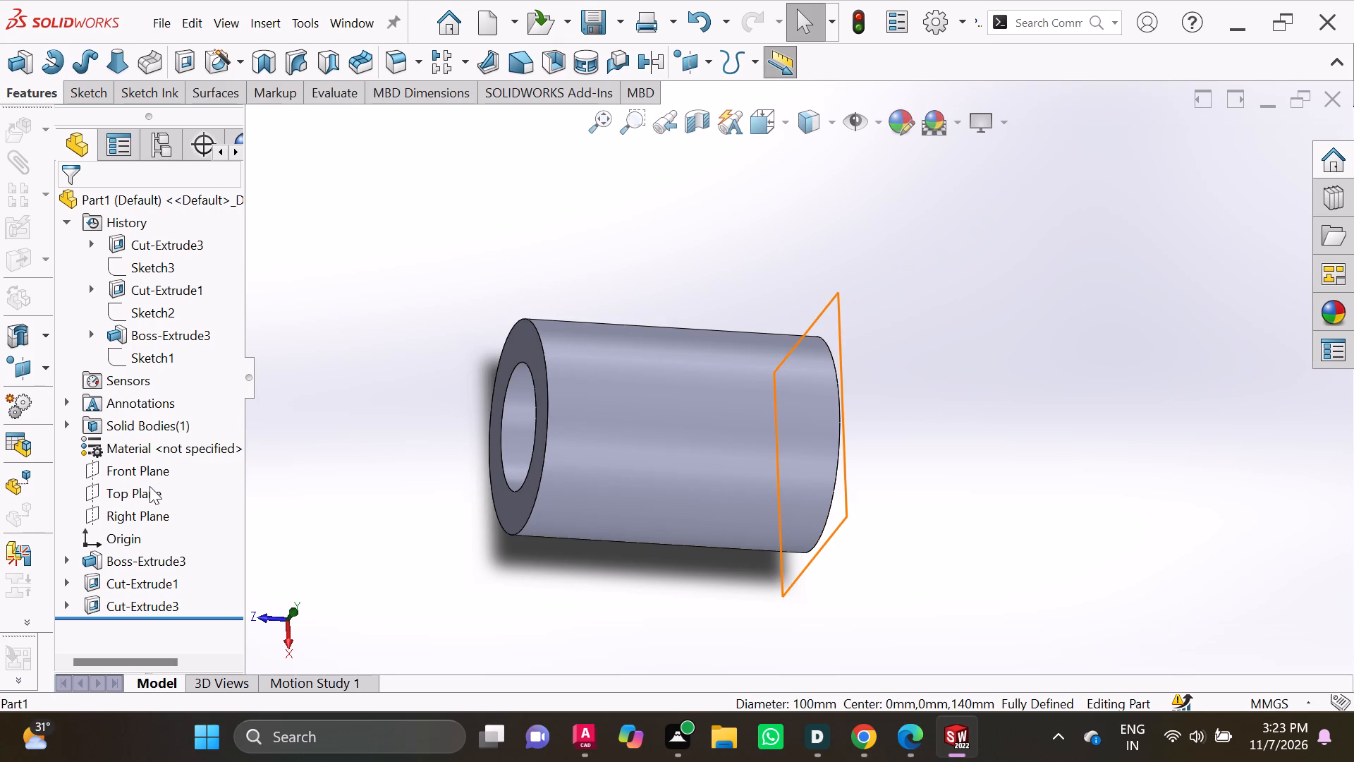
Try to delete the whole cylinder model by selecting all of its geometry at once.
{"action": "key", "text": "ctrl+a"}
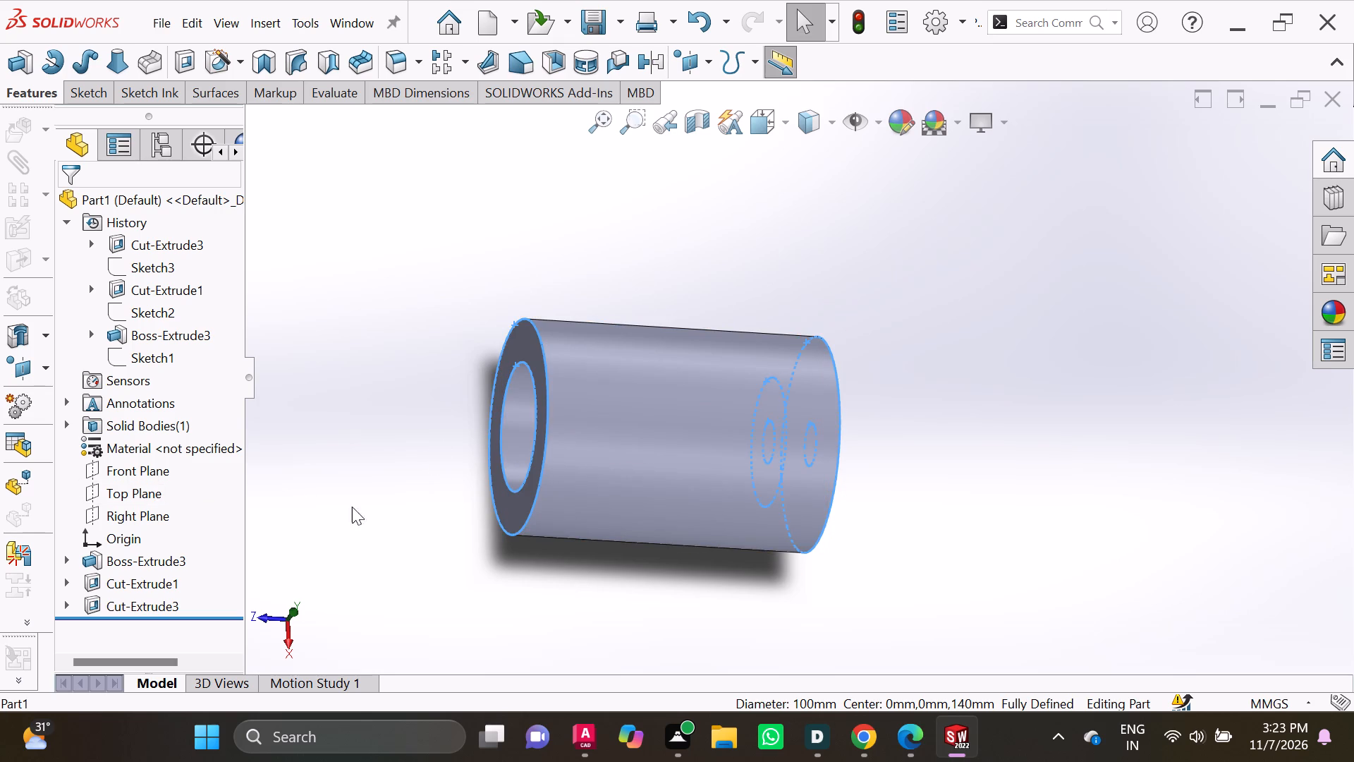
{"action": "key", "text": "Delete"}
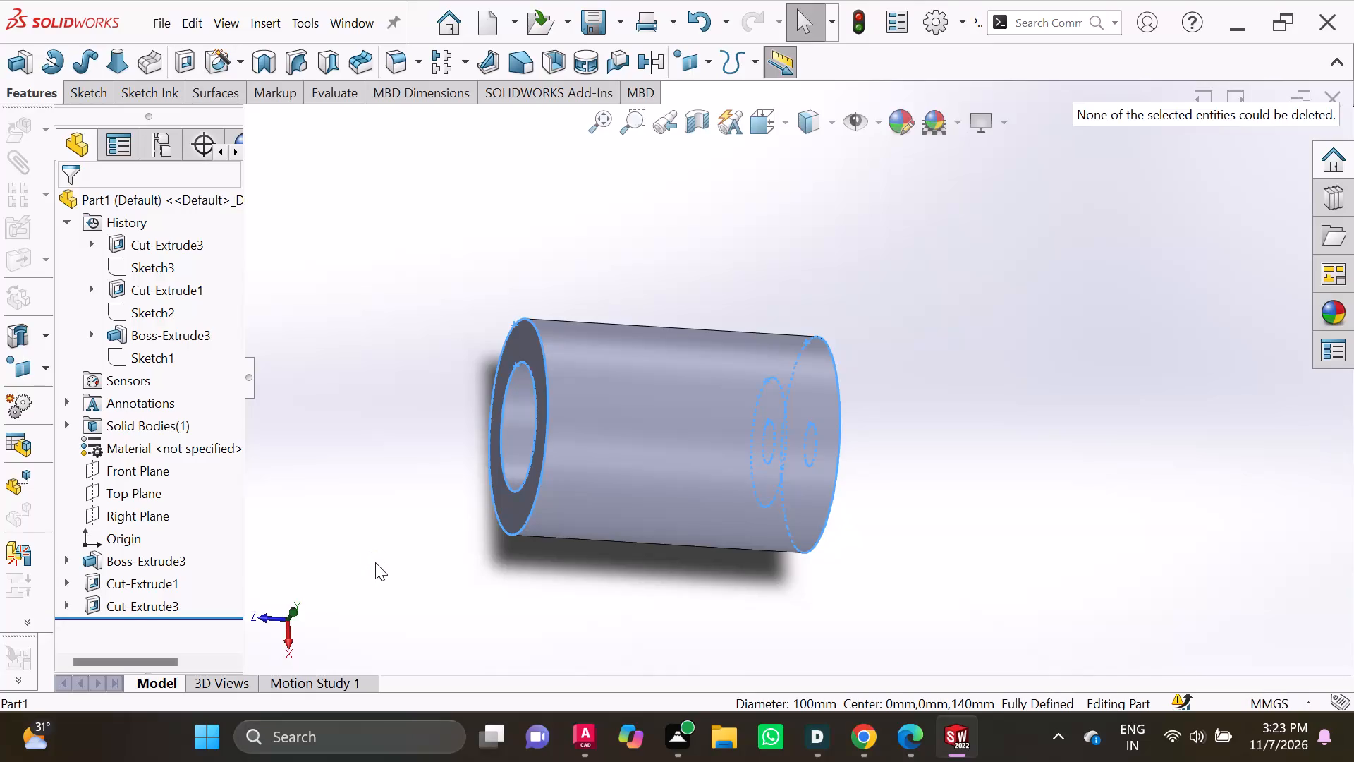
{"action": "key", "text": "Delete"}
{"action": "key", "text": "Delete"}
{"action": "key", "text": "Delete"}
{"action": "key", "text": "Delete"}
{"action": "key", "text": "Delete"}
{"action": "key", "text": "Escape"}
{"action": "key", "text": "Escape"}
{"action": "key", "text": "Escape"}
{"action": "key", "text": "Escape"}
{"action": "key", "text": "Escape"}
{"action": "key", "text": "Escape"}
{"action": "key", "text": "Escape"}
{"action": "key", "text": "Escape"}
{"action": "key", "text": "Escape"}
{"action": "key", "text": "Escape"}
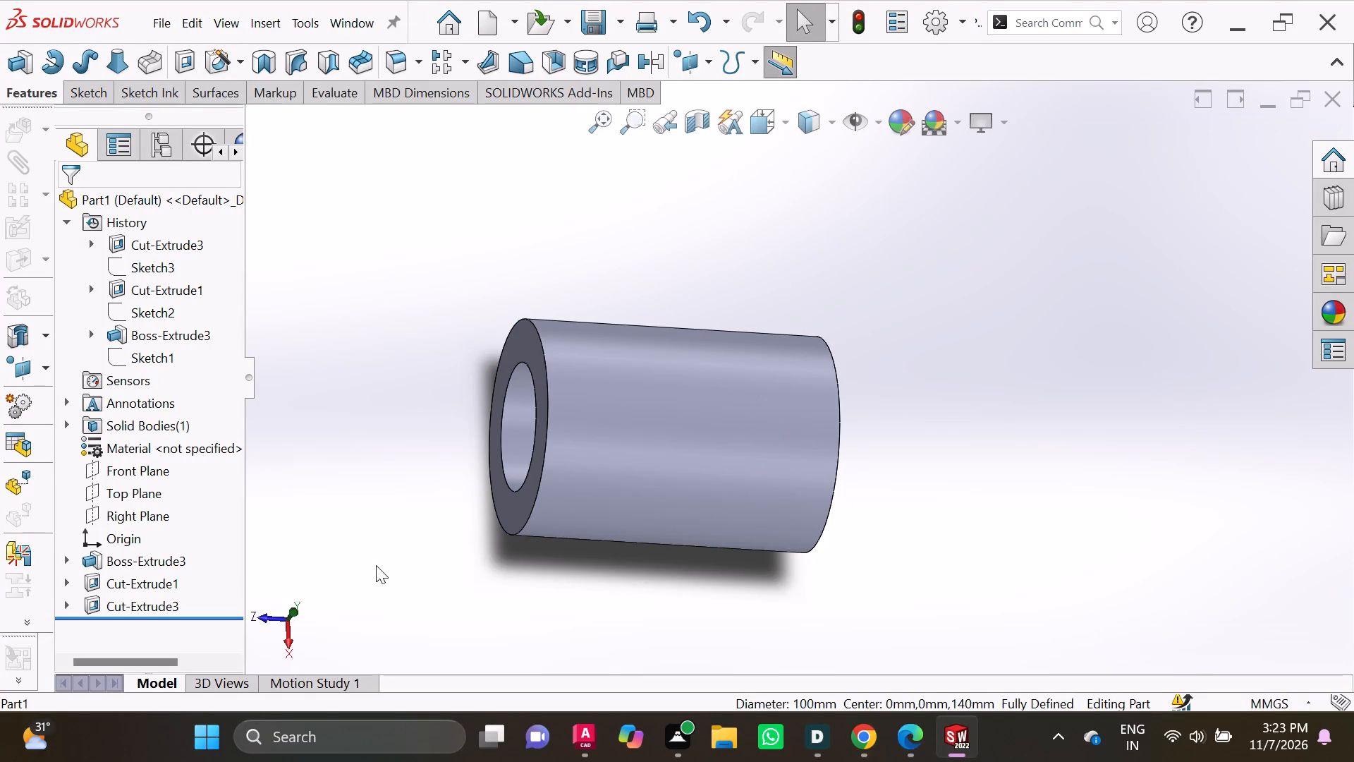
Undo the 20 mm hole cut through the bore floor together with its circle and diameter dimension.
{"action": "key", "text": "ctrl+z"}
{"action": "key", "text": "ctrl+z"}
{"action": "key", "text": "ctrl+z"}
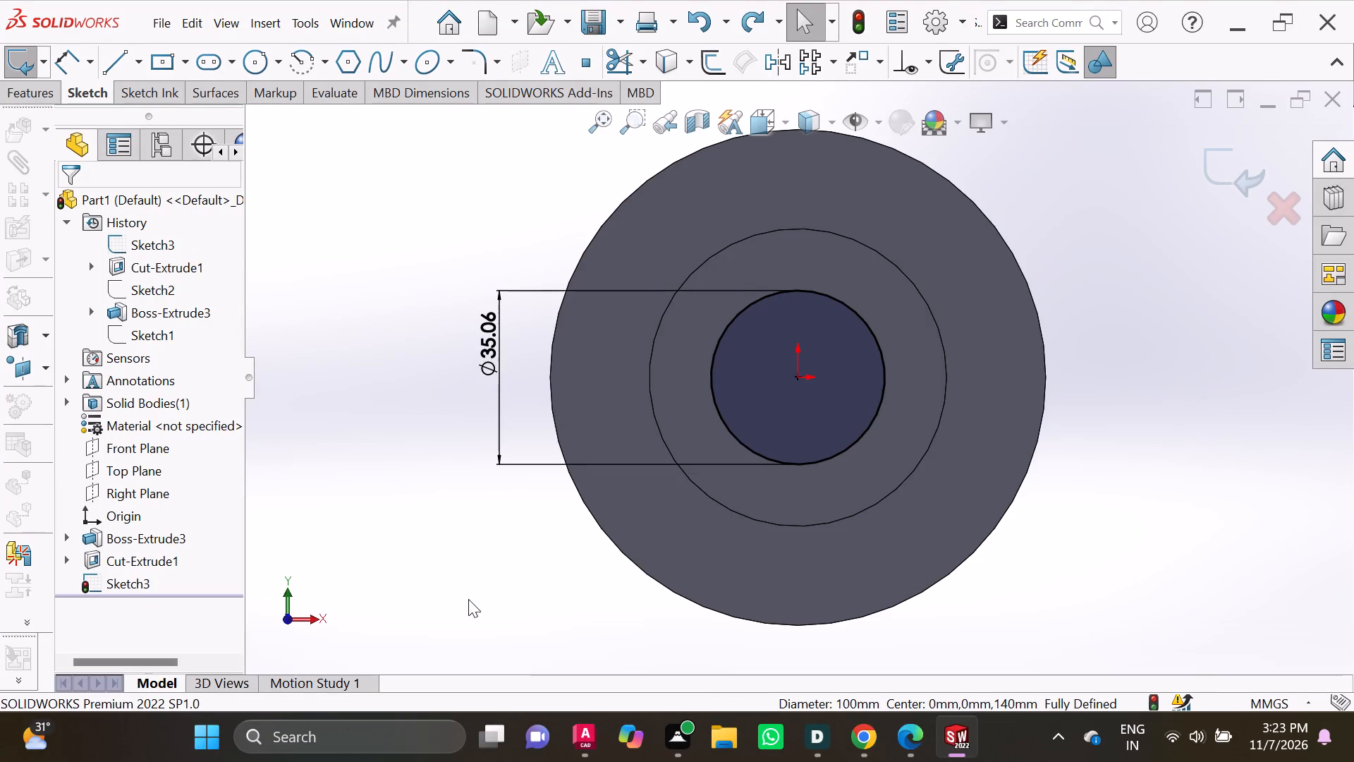
{"action": "key", "text": "ctrl+z"}
{"action": "key", "text": "ctrl+z"}
{"action": "key", "text": "ctrl+z"}
{"action": "key", "text": "ctrl+z"}
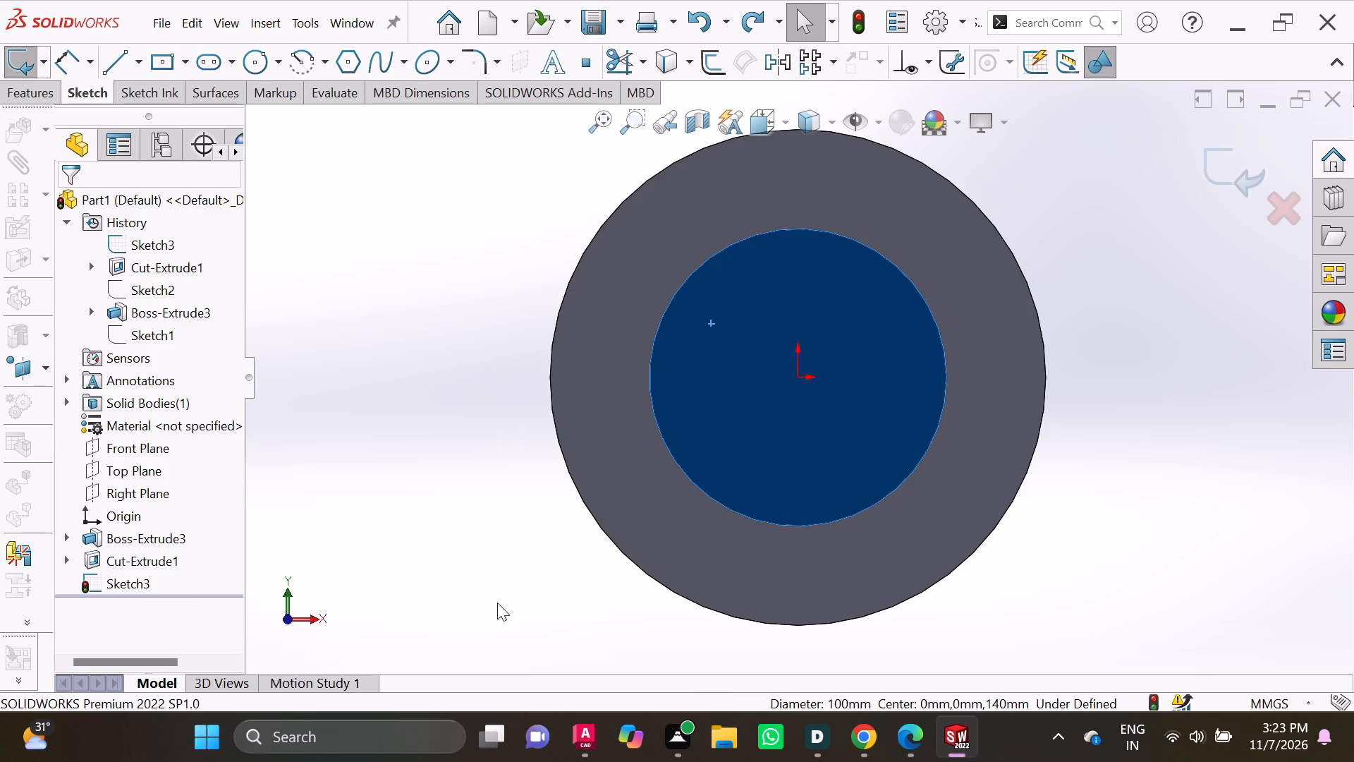
Undo the bore-floor sketch and the 60 mm bore cut, including the bore's circle and diameter dimension.
{"action": "key", "text": "ctrl+z"}
{"action": "key", "text": "ctrl+z"}
{"action": "key", "text": "ctrl+z"}
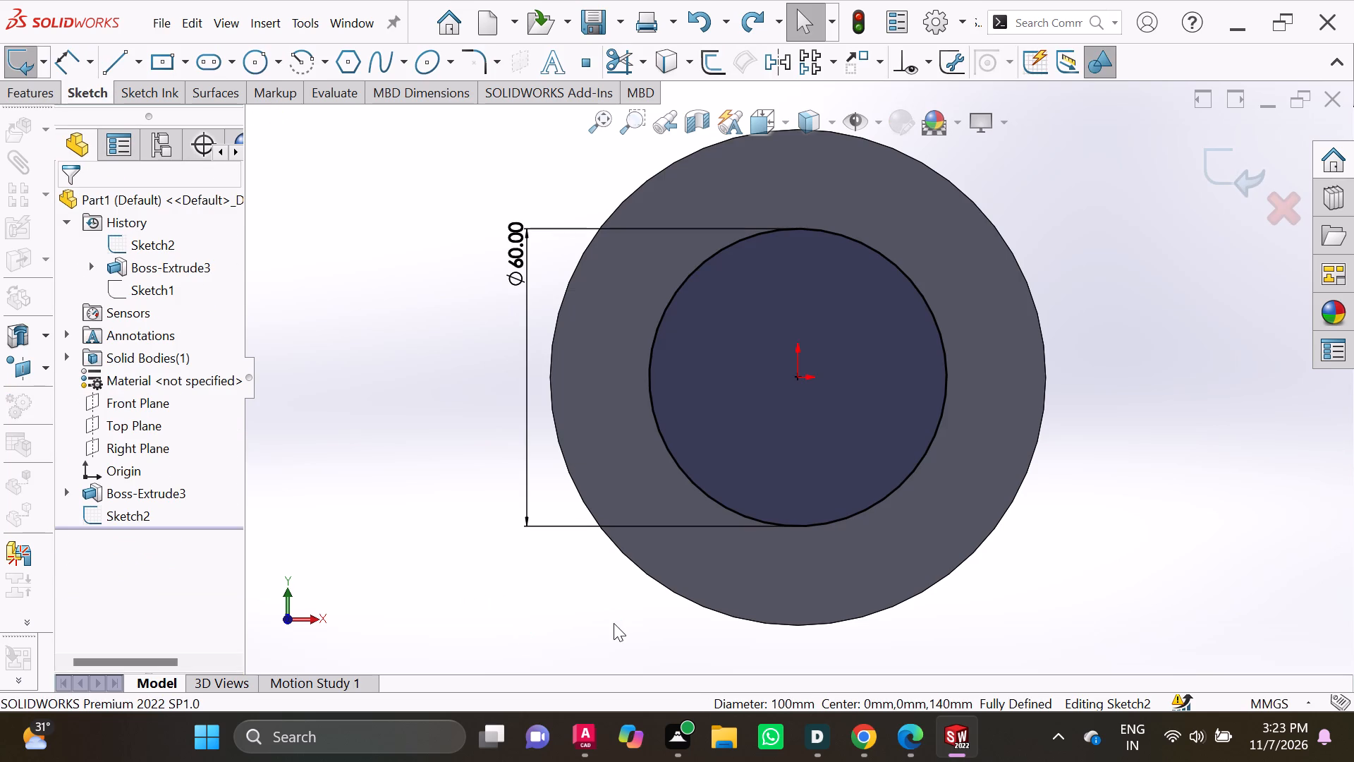
{"action": "key", "text": "ctrl+z"}
{"action": "key", "text": "ctrl+z"}
{"action": "key", "text": "ctrl+z"}
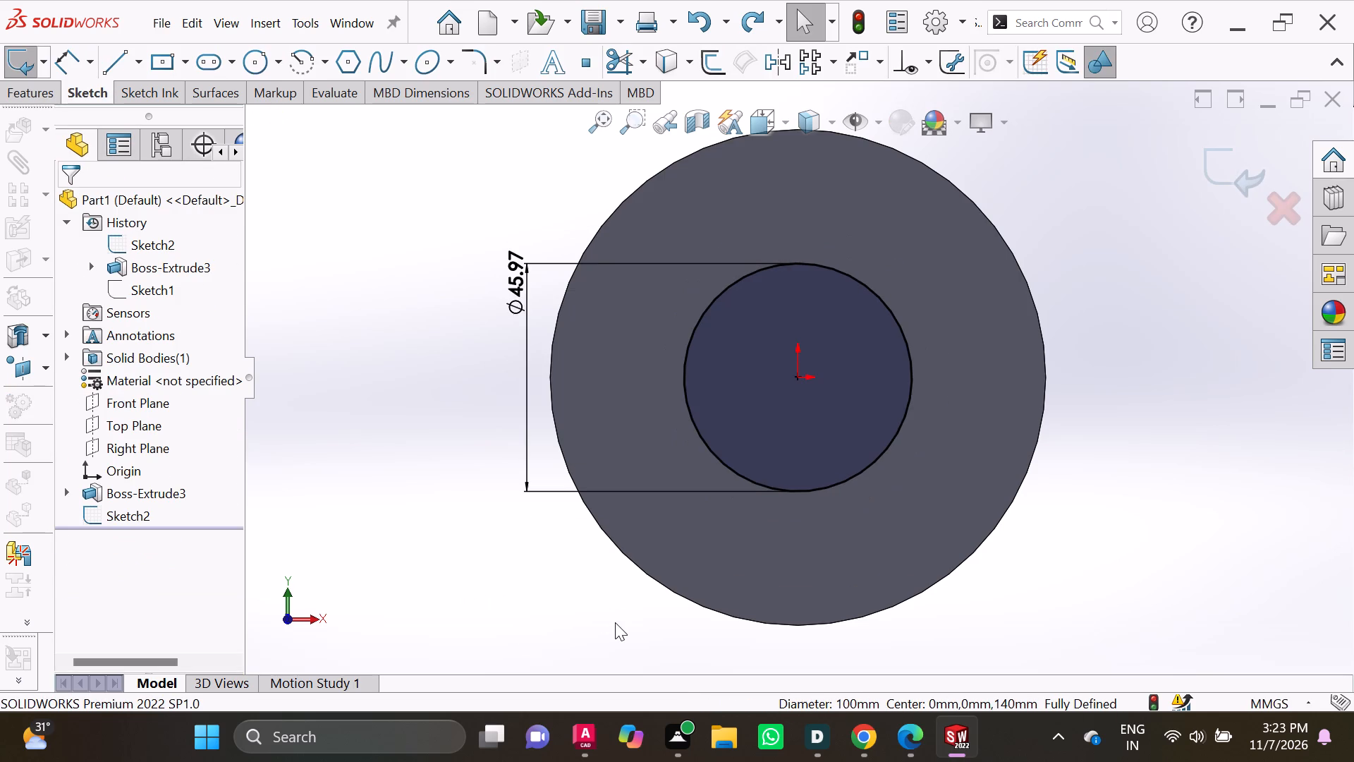
{"action": "key", "text": "ctrl+z"}
{"action": "key", "text": "ctrl+z"}
{"action": "key", "text": "ctrl+z"}
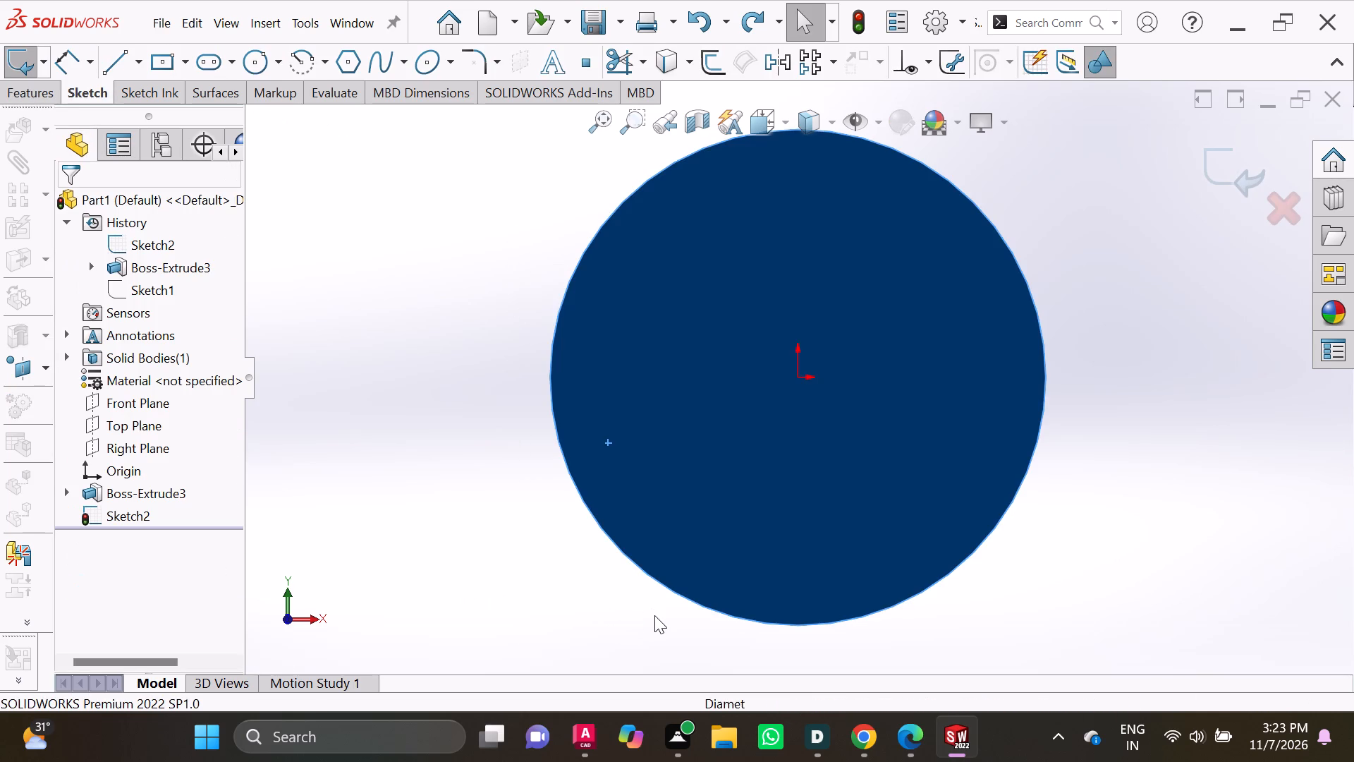
Undo the cylinder's extrusion and its 100 mm base circle, back to the sketch with only the two crossing centerlines.
{"action": "key", "text": "ctrl+z"}
{"action": "key", "text": "ctrl+z"}
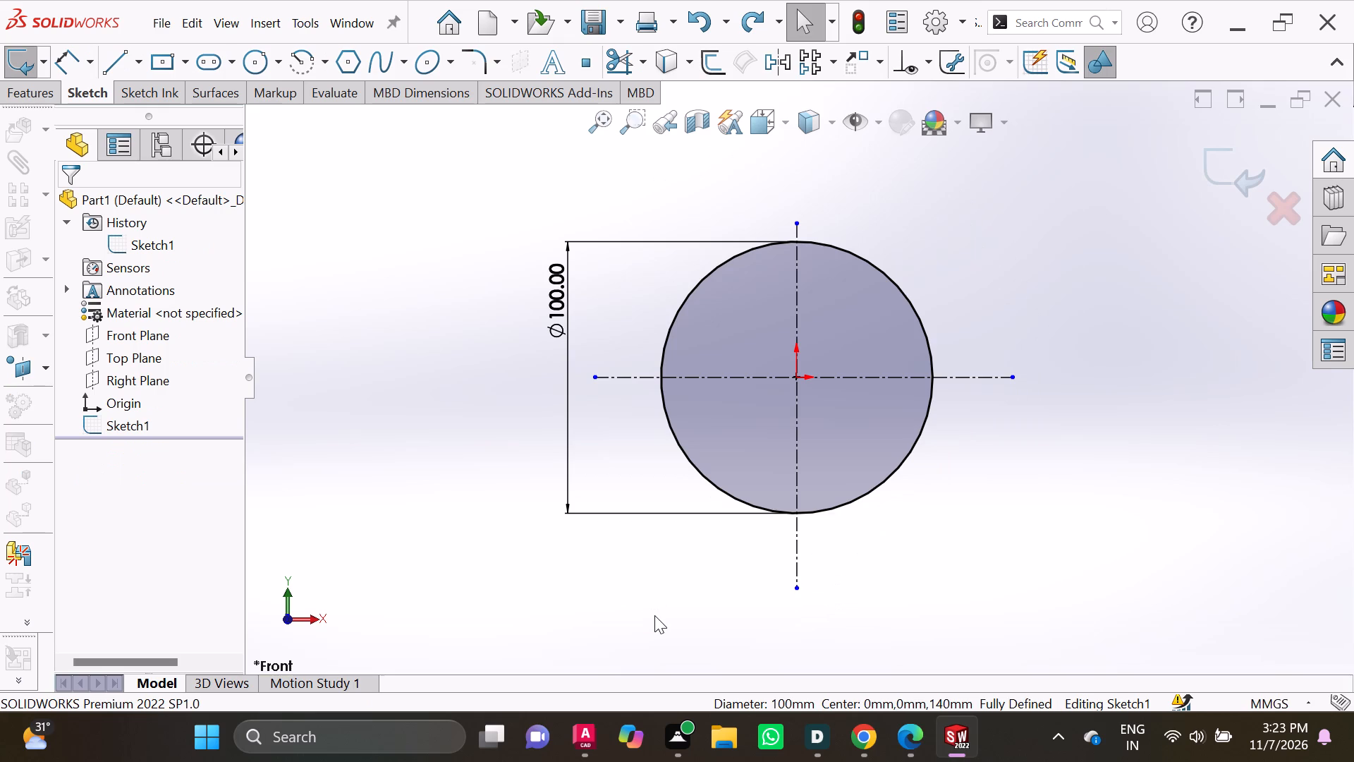
{"action": "key", "text": "ctrl+z"}
{"action": "key", "text": "ctrl+z"}
{"action": "key", "text": "ctrl+z"}
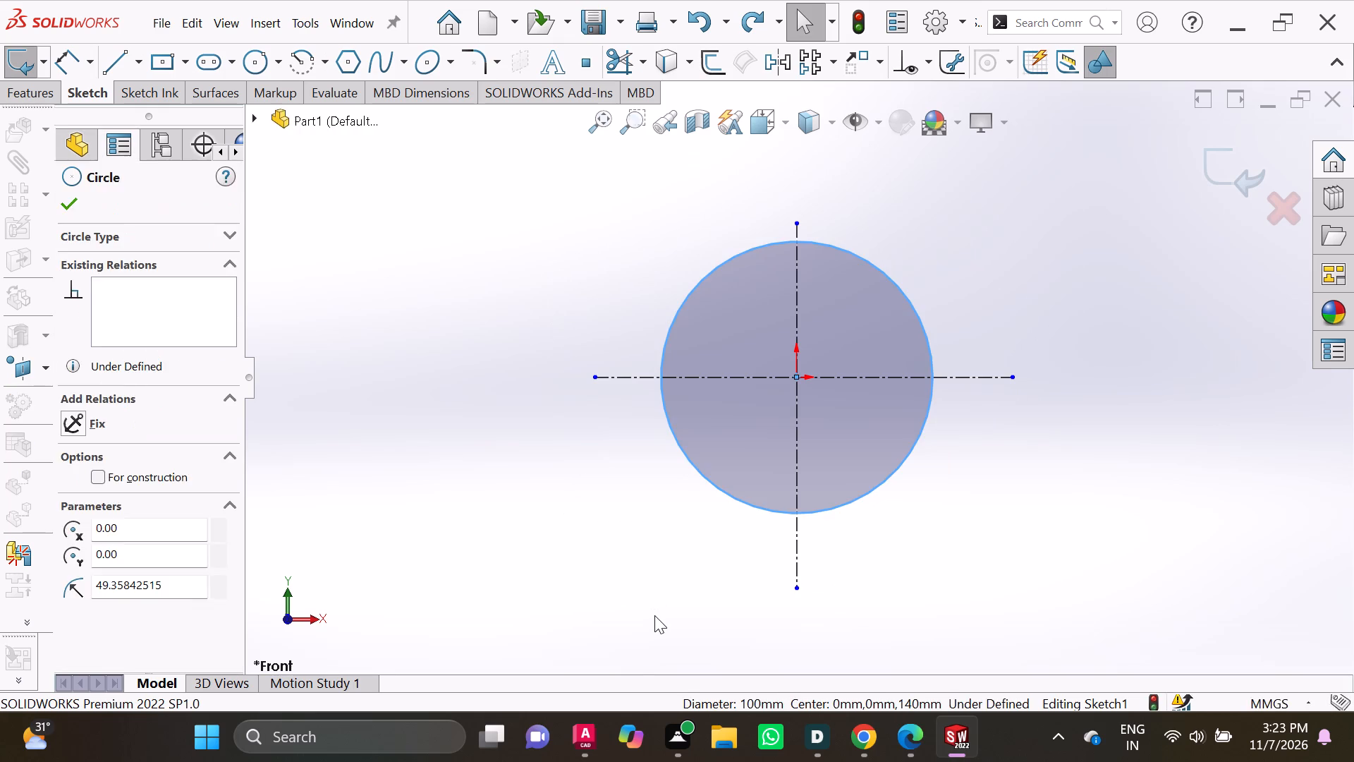
{"action": "key", "text": "ctrl+z"}
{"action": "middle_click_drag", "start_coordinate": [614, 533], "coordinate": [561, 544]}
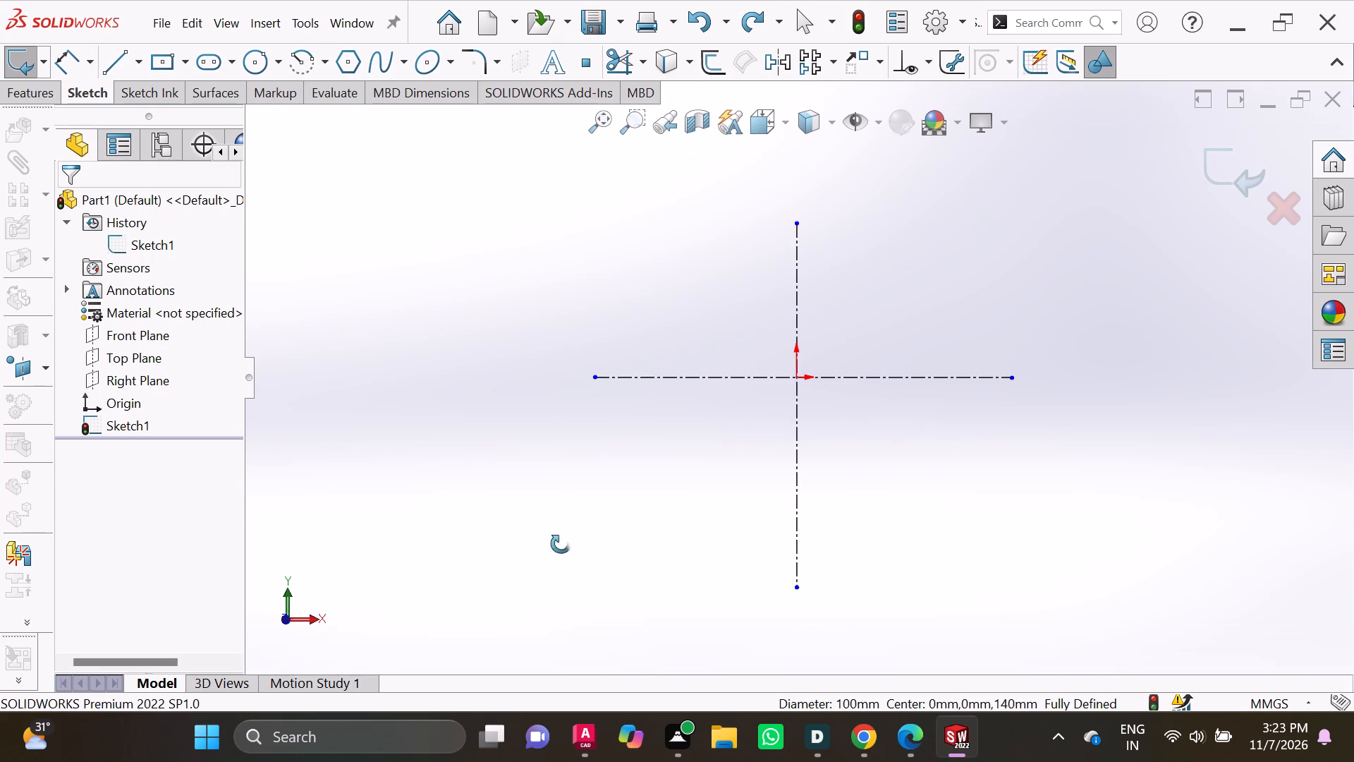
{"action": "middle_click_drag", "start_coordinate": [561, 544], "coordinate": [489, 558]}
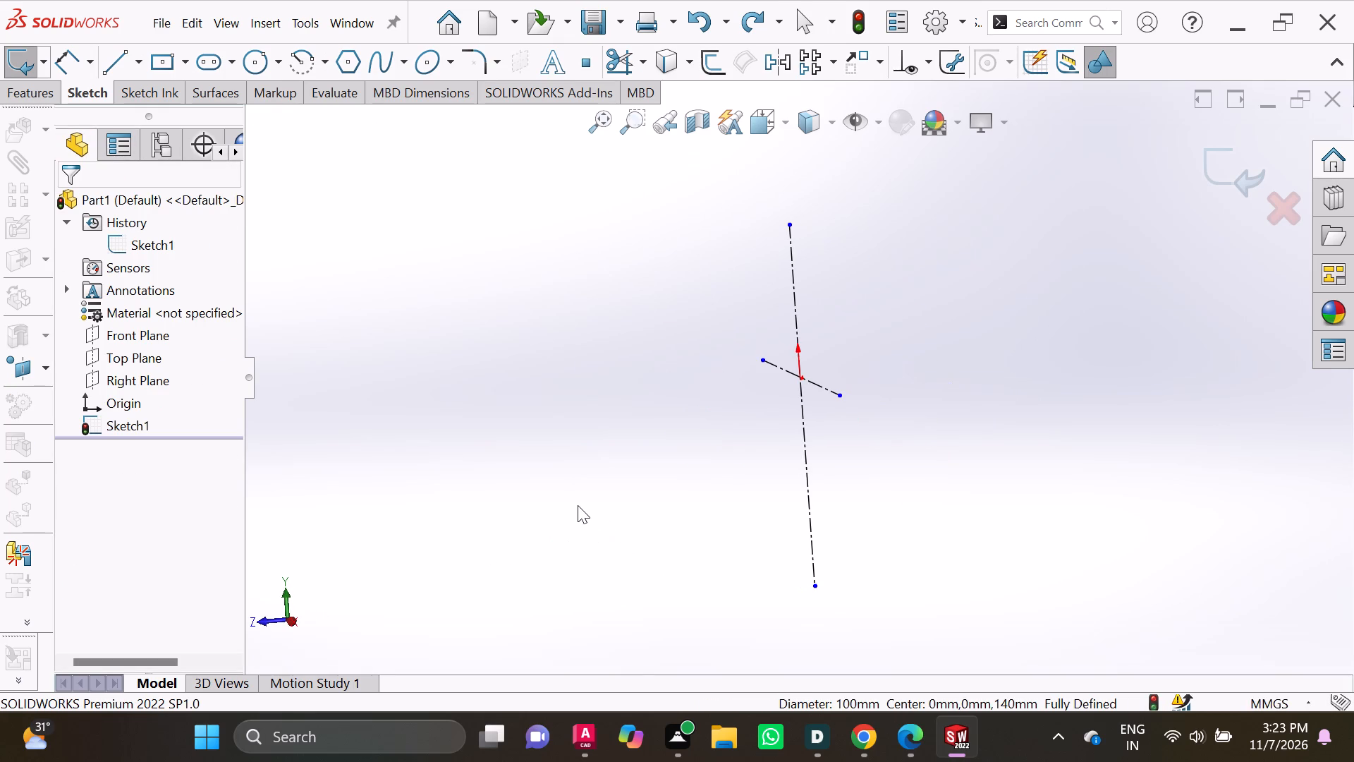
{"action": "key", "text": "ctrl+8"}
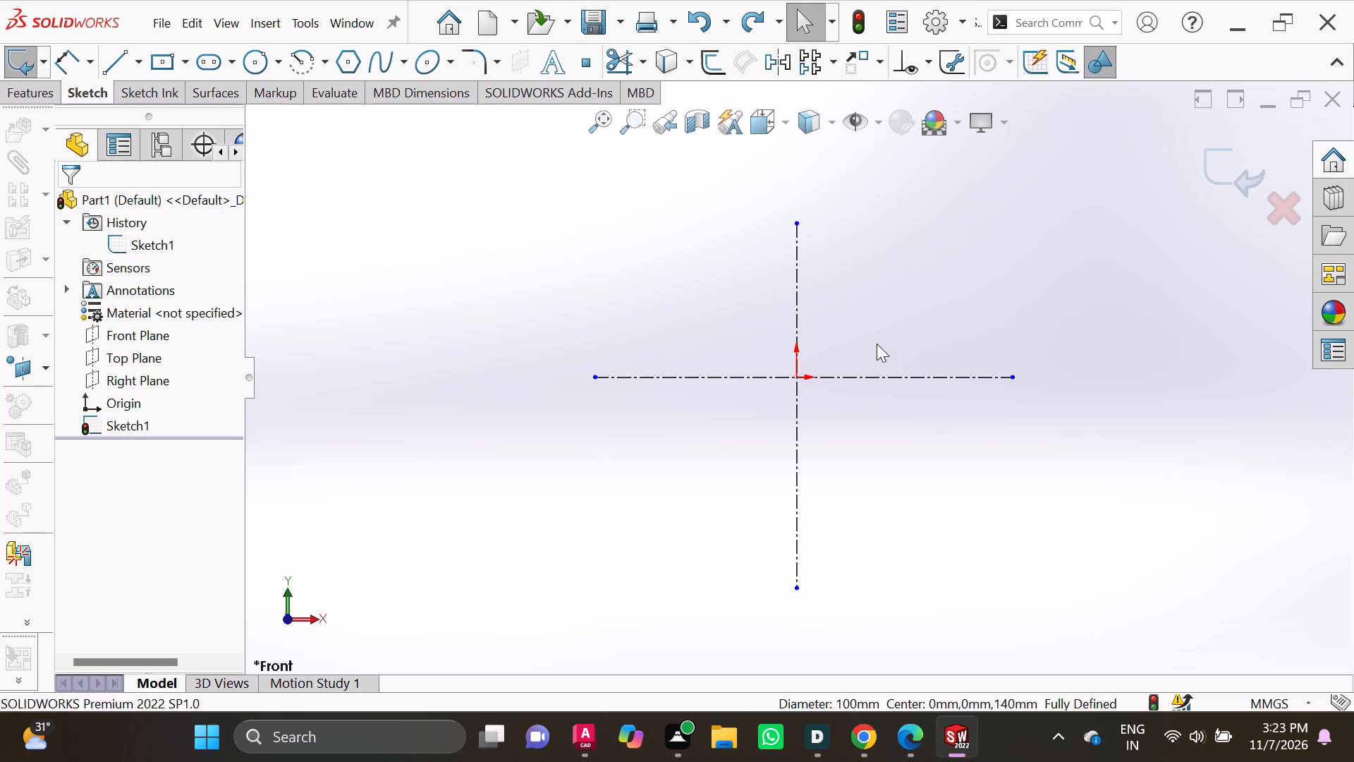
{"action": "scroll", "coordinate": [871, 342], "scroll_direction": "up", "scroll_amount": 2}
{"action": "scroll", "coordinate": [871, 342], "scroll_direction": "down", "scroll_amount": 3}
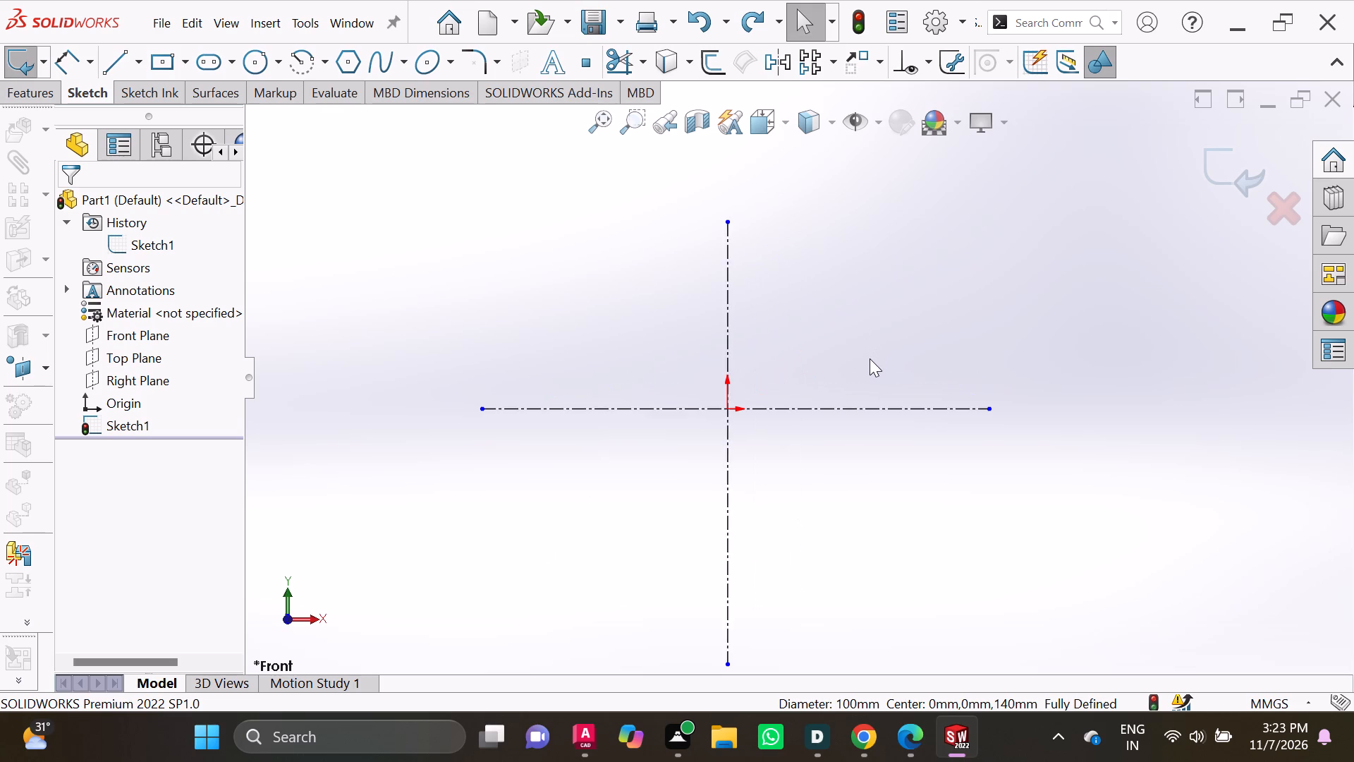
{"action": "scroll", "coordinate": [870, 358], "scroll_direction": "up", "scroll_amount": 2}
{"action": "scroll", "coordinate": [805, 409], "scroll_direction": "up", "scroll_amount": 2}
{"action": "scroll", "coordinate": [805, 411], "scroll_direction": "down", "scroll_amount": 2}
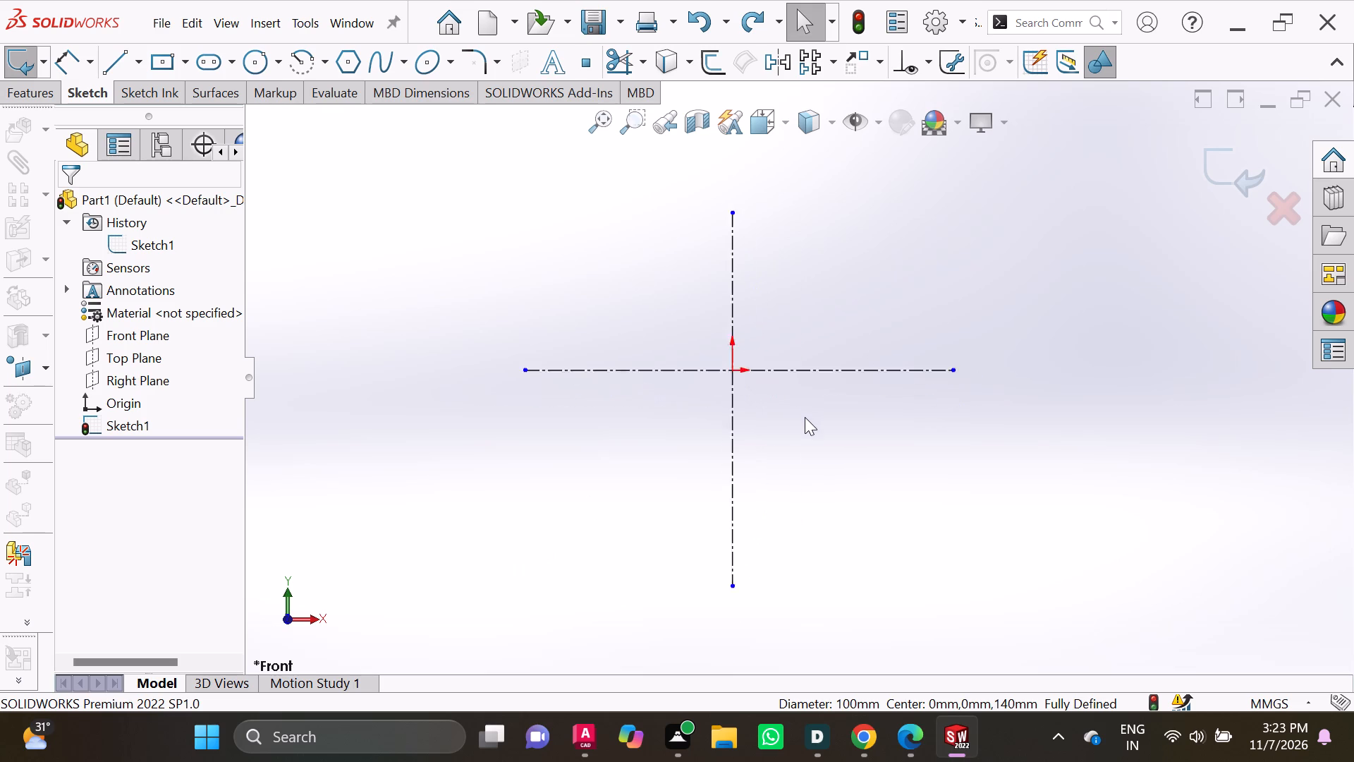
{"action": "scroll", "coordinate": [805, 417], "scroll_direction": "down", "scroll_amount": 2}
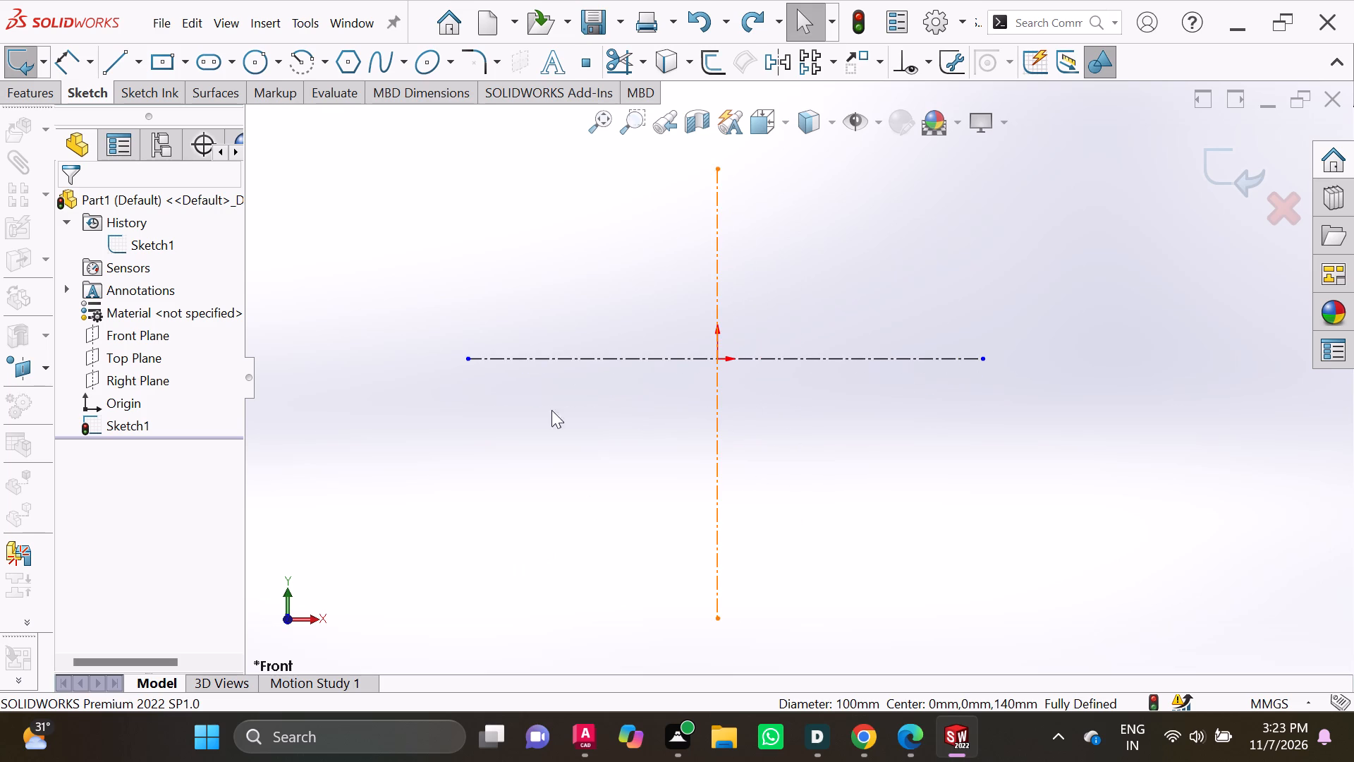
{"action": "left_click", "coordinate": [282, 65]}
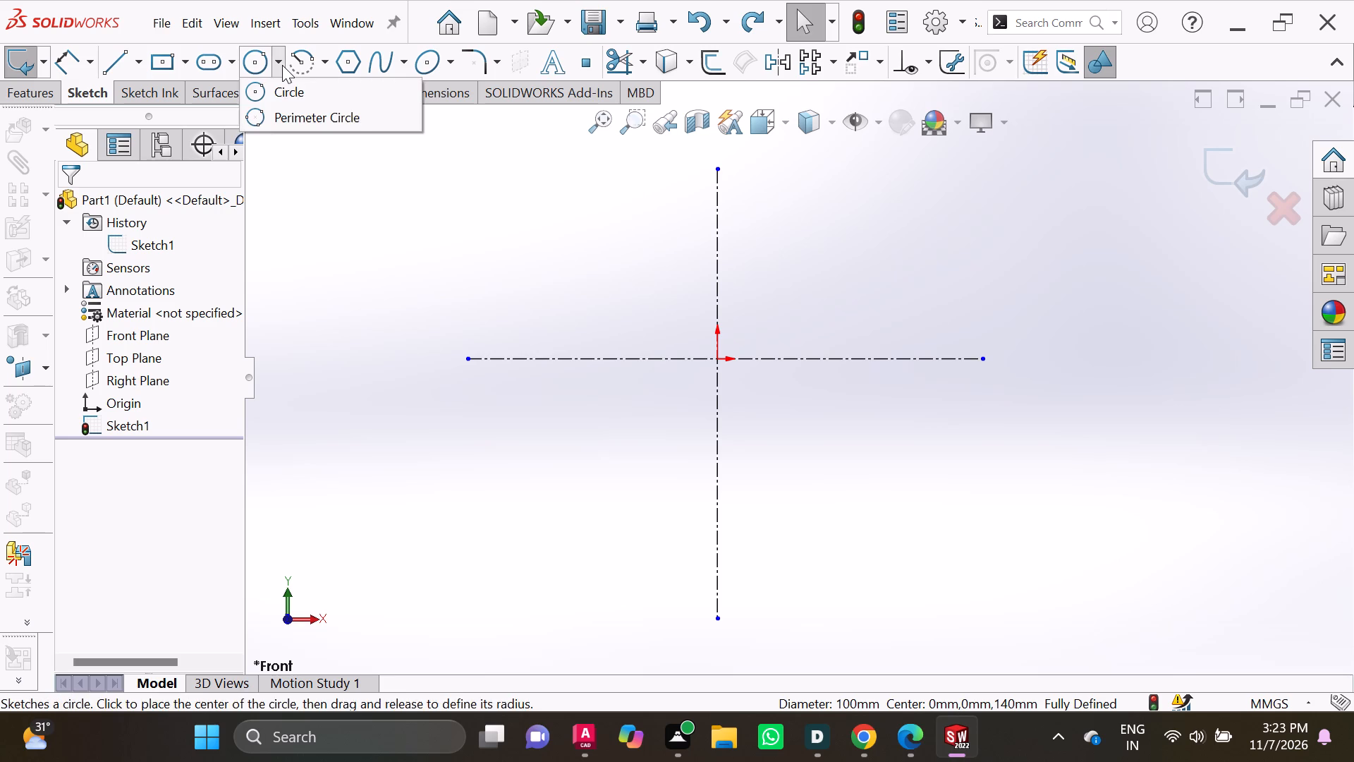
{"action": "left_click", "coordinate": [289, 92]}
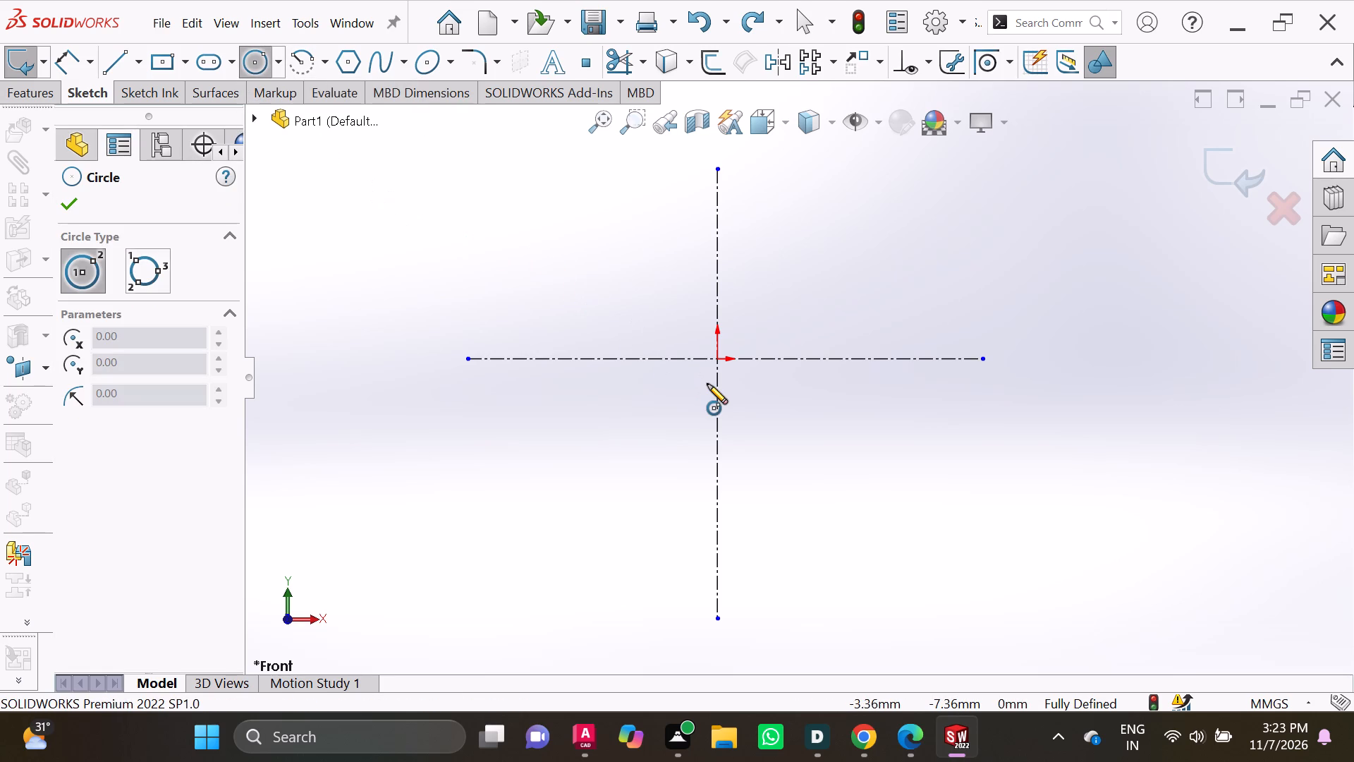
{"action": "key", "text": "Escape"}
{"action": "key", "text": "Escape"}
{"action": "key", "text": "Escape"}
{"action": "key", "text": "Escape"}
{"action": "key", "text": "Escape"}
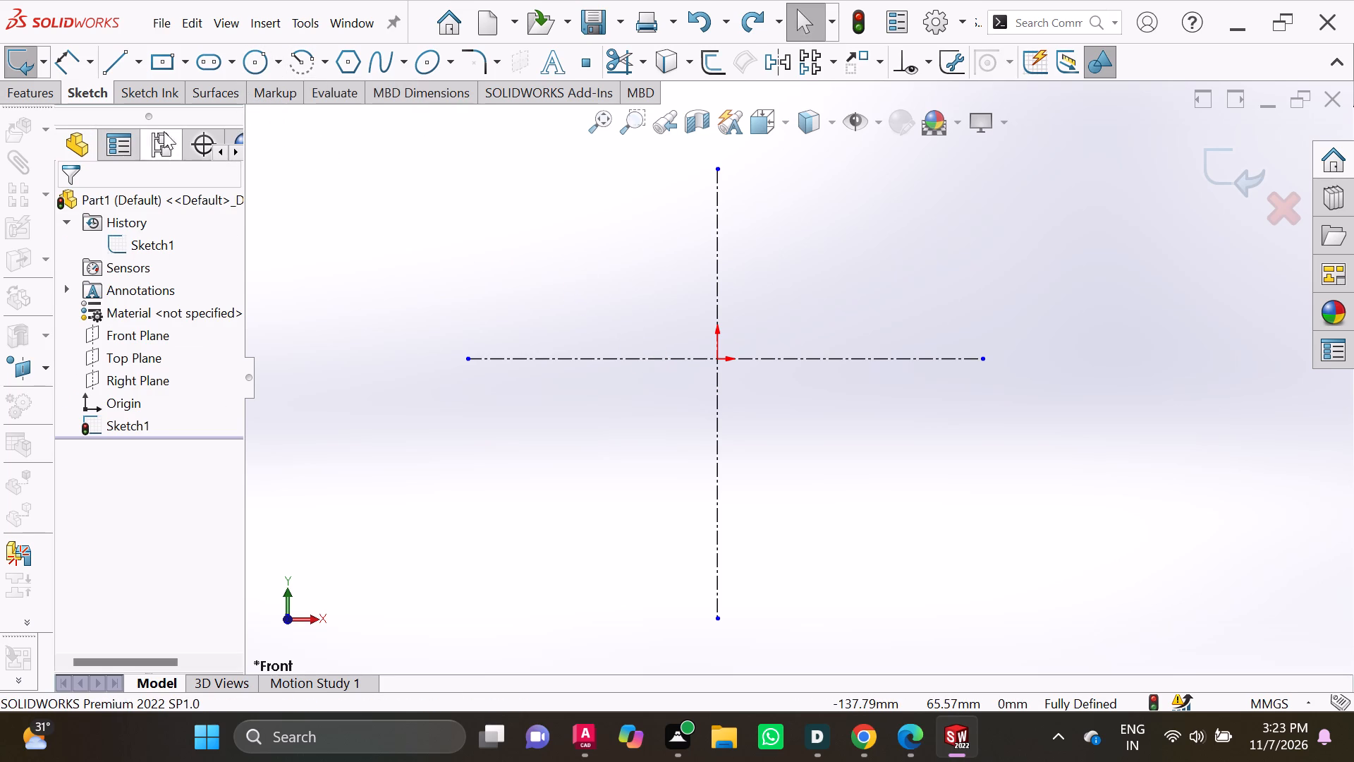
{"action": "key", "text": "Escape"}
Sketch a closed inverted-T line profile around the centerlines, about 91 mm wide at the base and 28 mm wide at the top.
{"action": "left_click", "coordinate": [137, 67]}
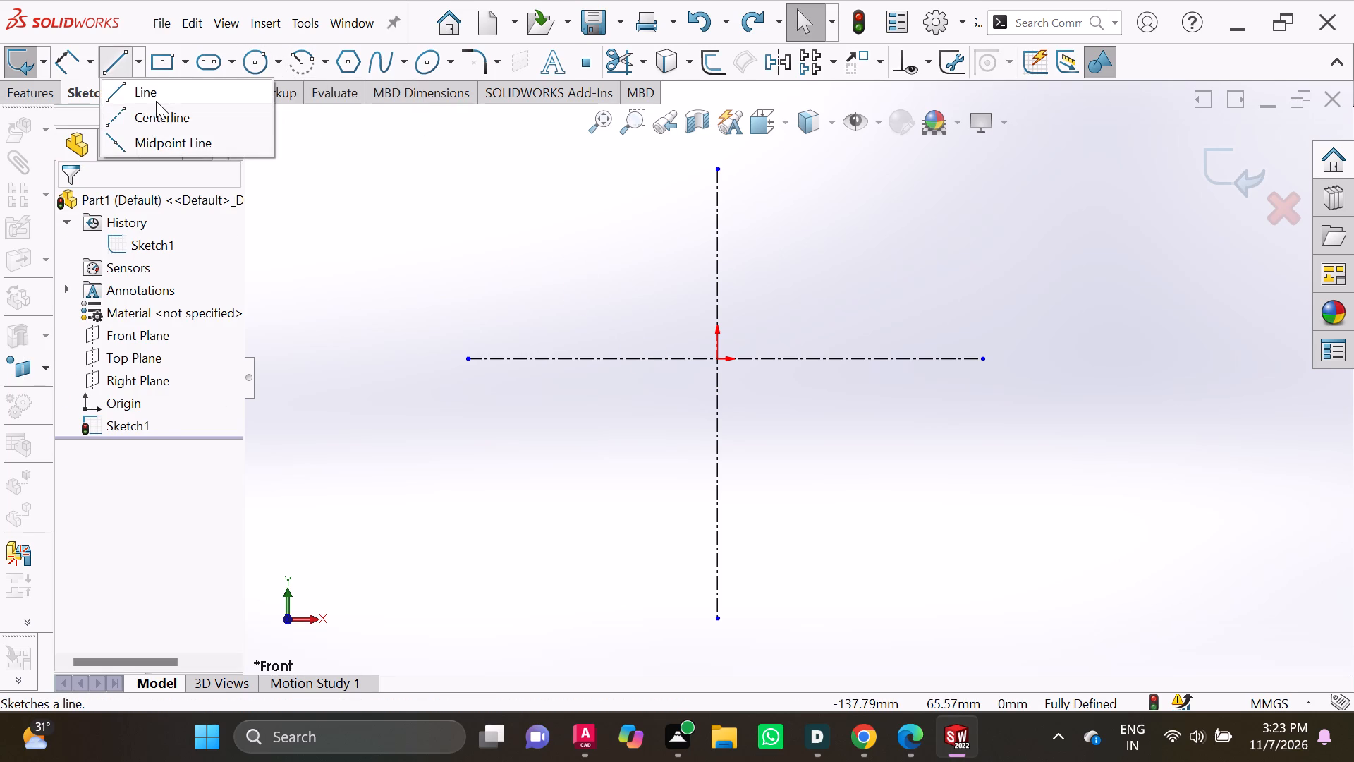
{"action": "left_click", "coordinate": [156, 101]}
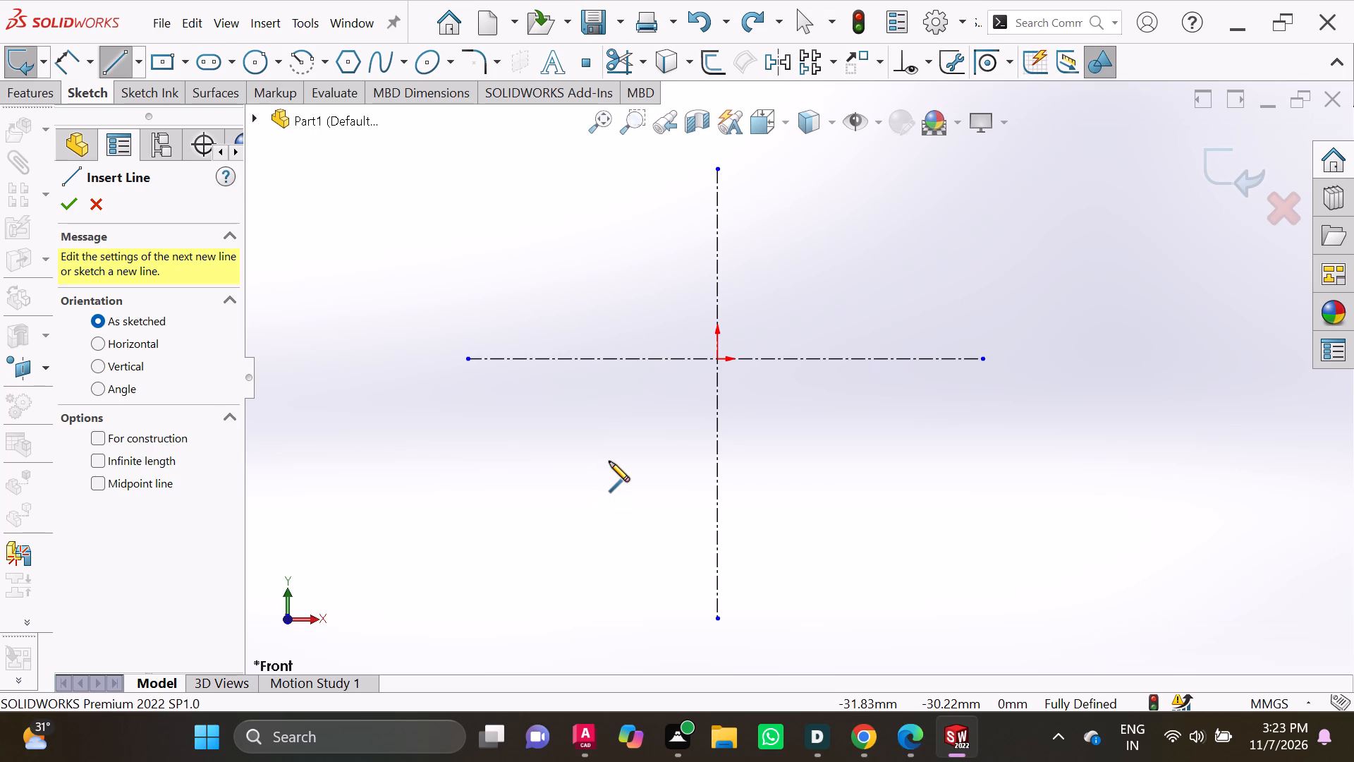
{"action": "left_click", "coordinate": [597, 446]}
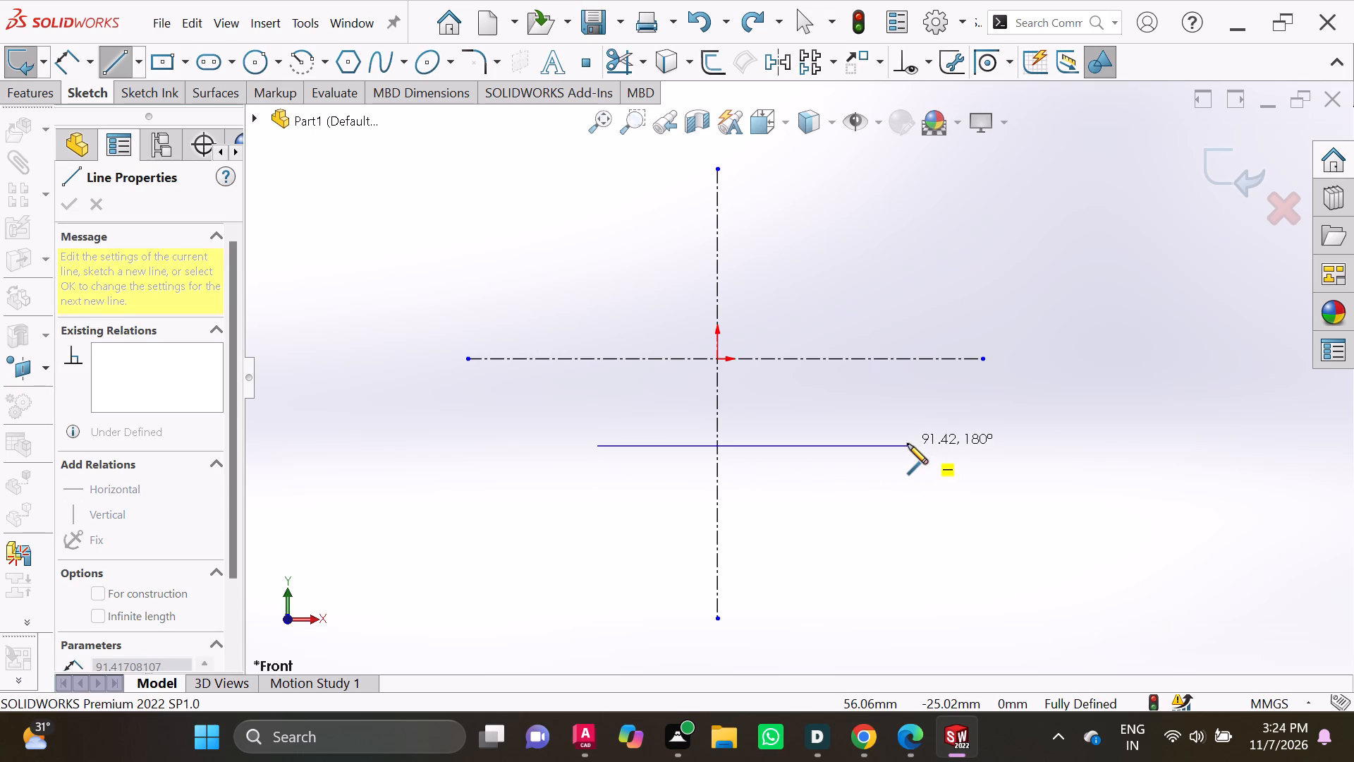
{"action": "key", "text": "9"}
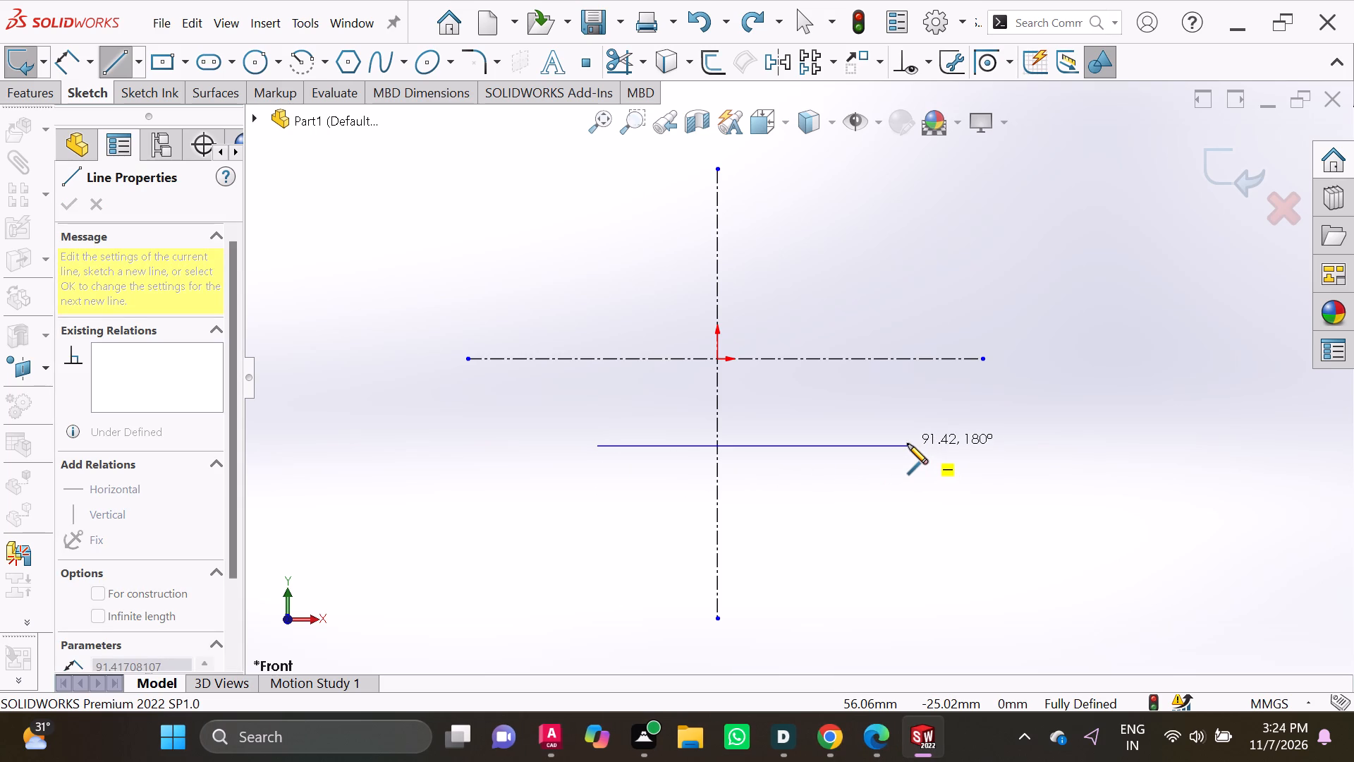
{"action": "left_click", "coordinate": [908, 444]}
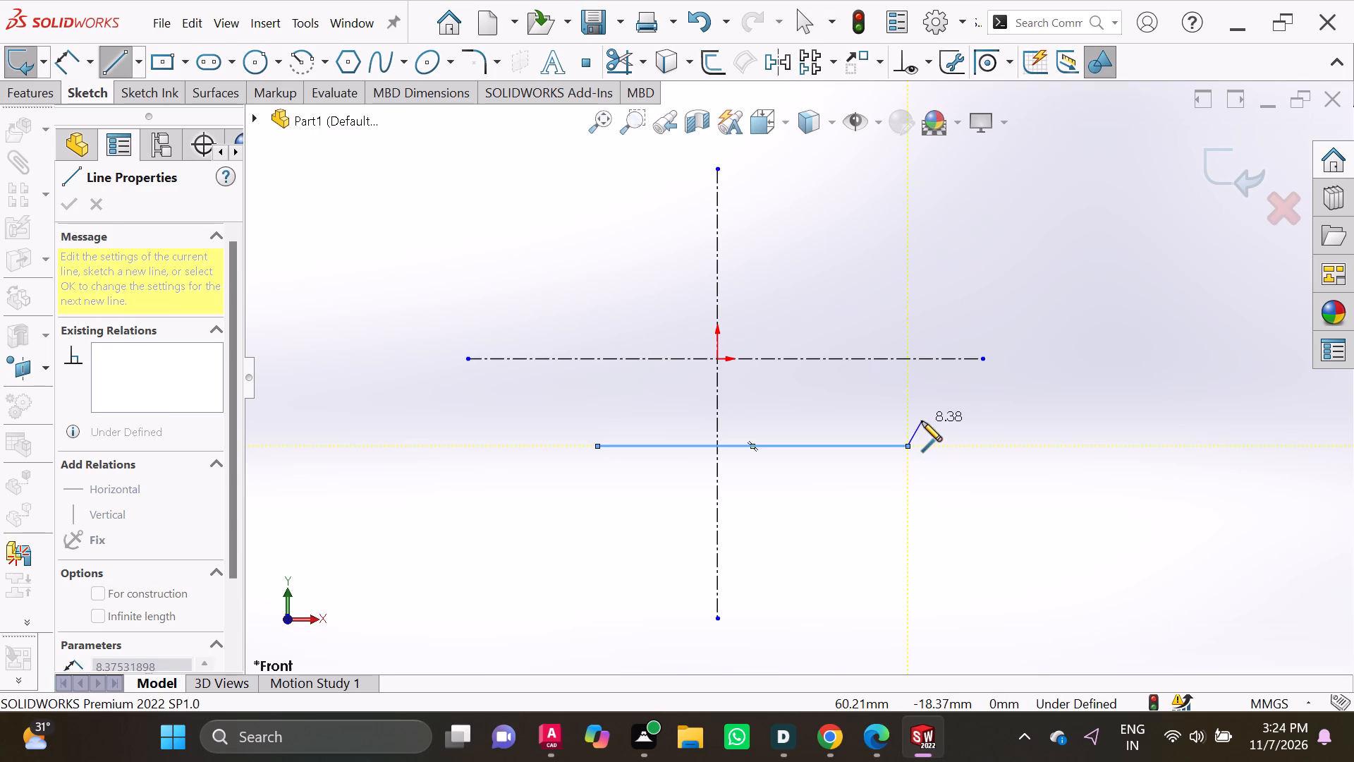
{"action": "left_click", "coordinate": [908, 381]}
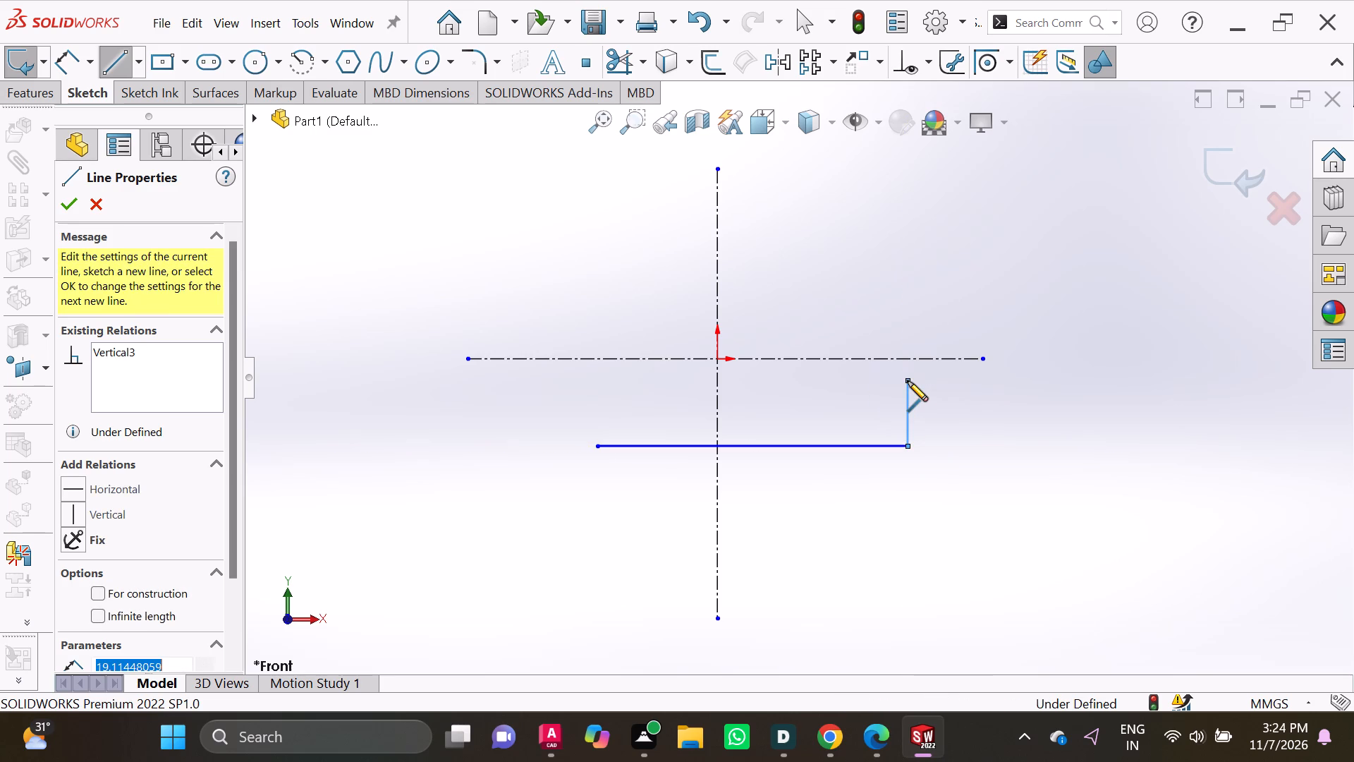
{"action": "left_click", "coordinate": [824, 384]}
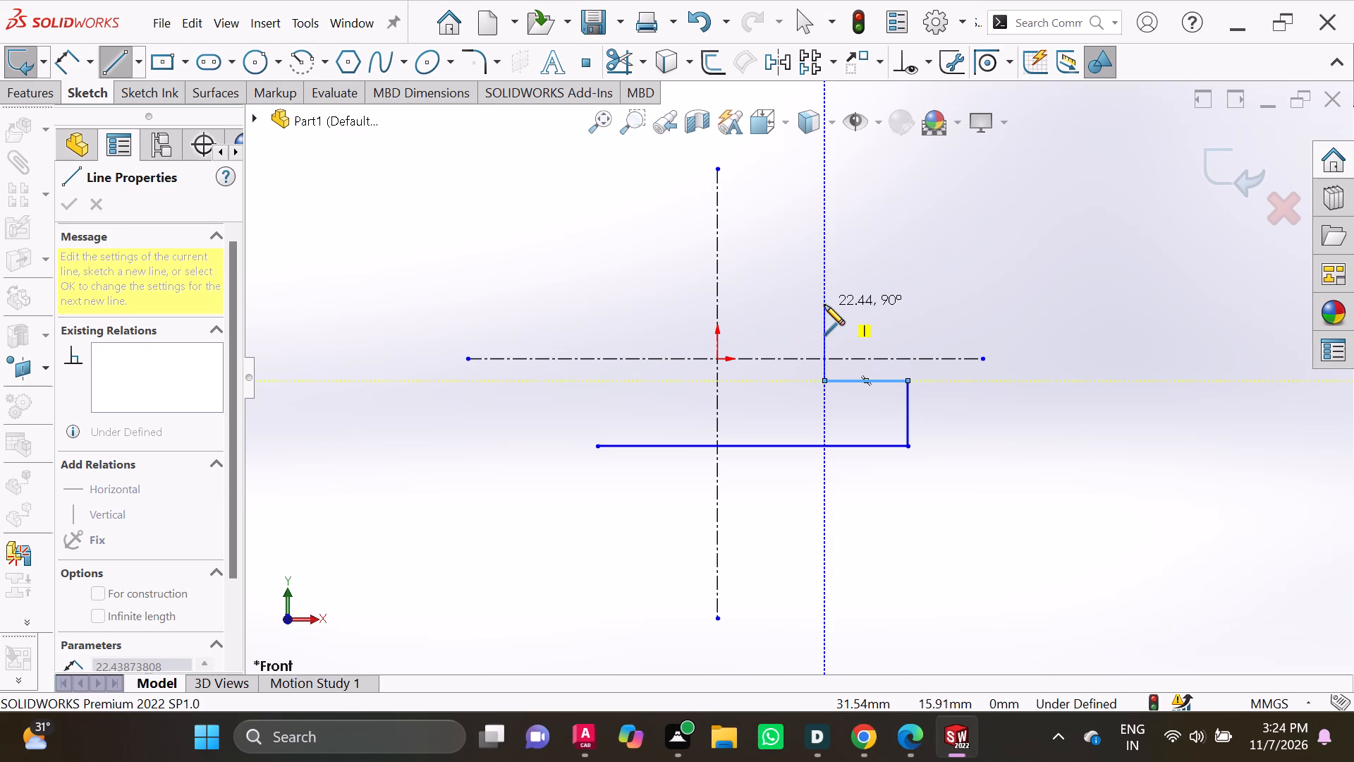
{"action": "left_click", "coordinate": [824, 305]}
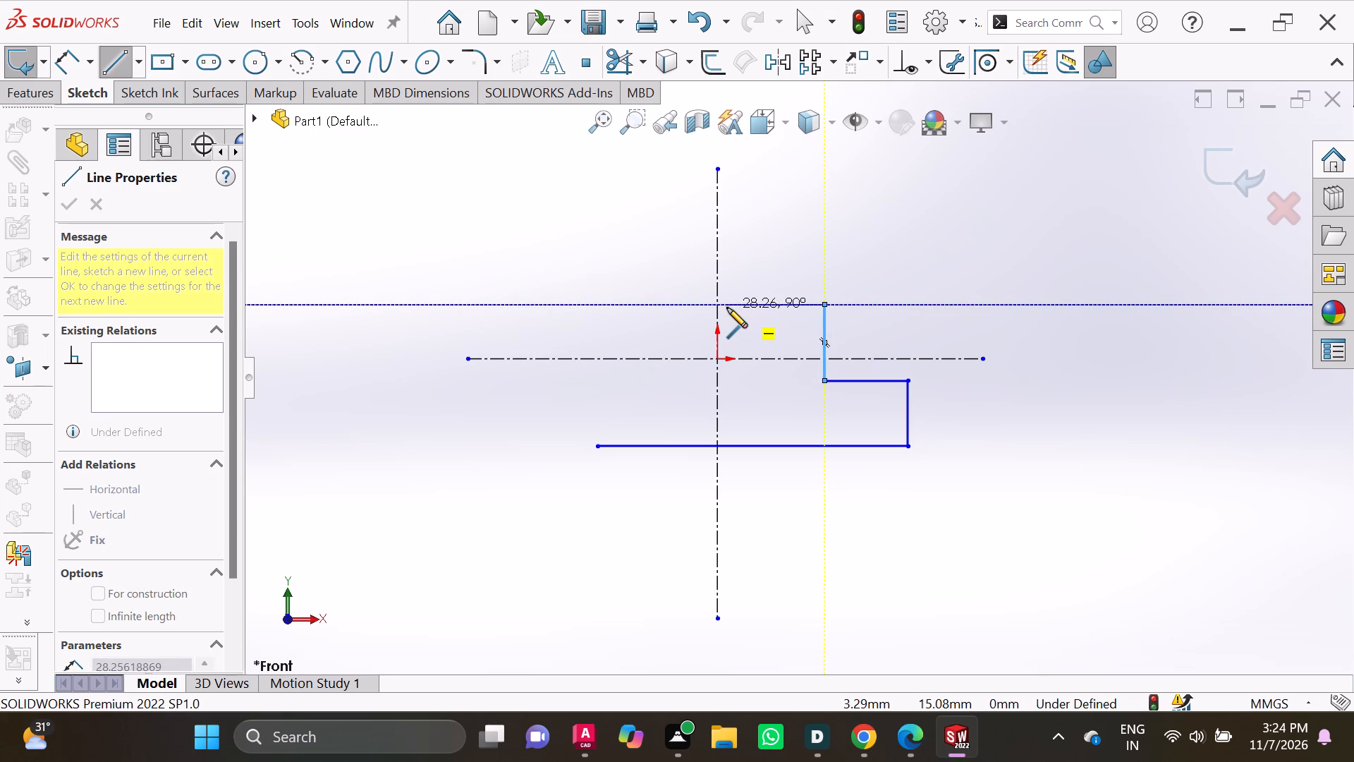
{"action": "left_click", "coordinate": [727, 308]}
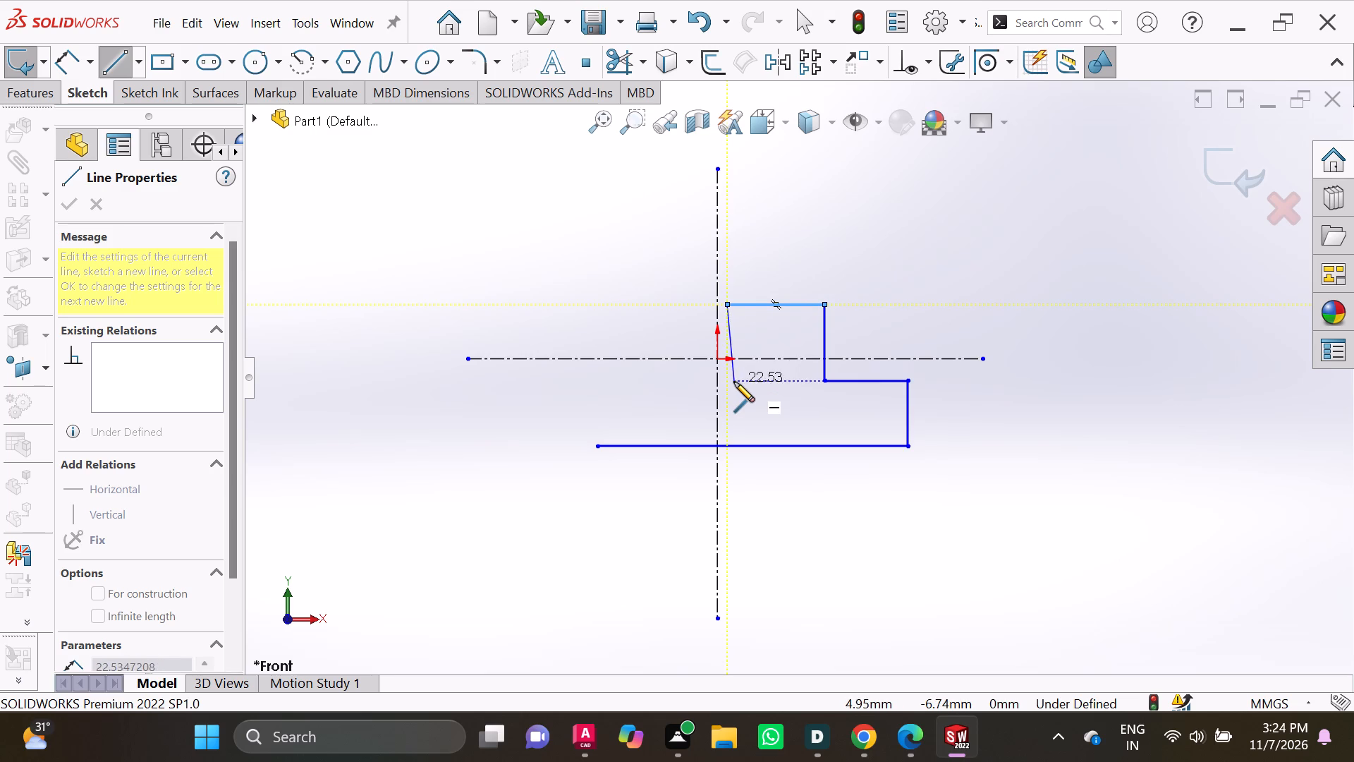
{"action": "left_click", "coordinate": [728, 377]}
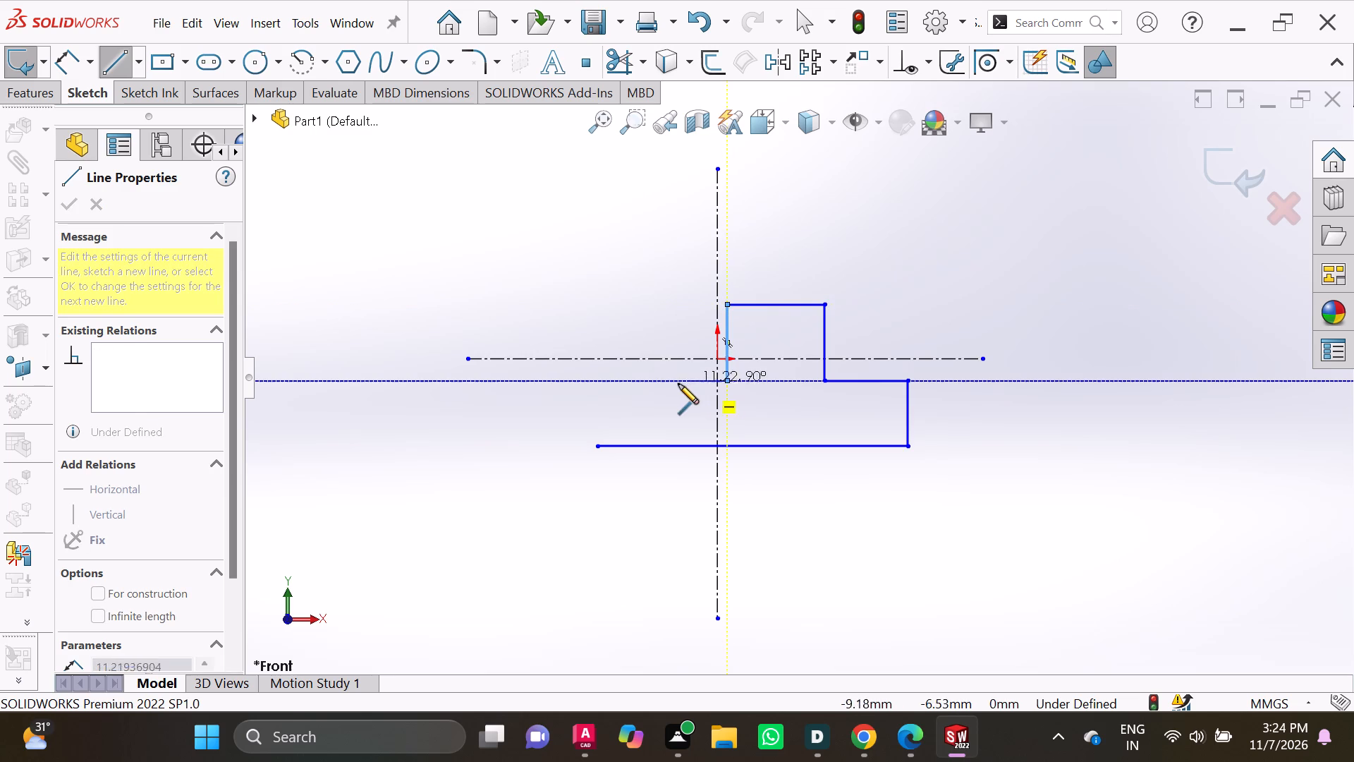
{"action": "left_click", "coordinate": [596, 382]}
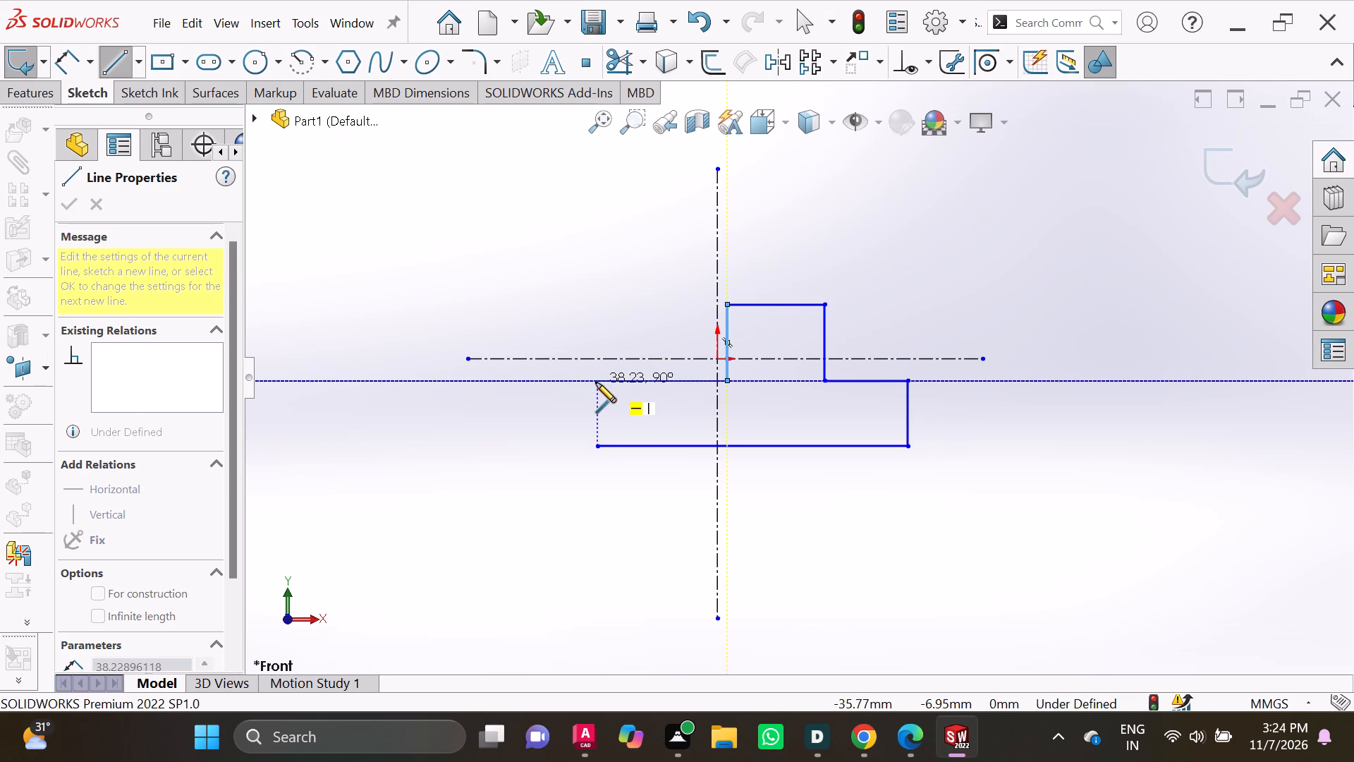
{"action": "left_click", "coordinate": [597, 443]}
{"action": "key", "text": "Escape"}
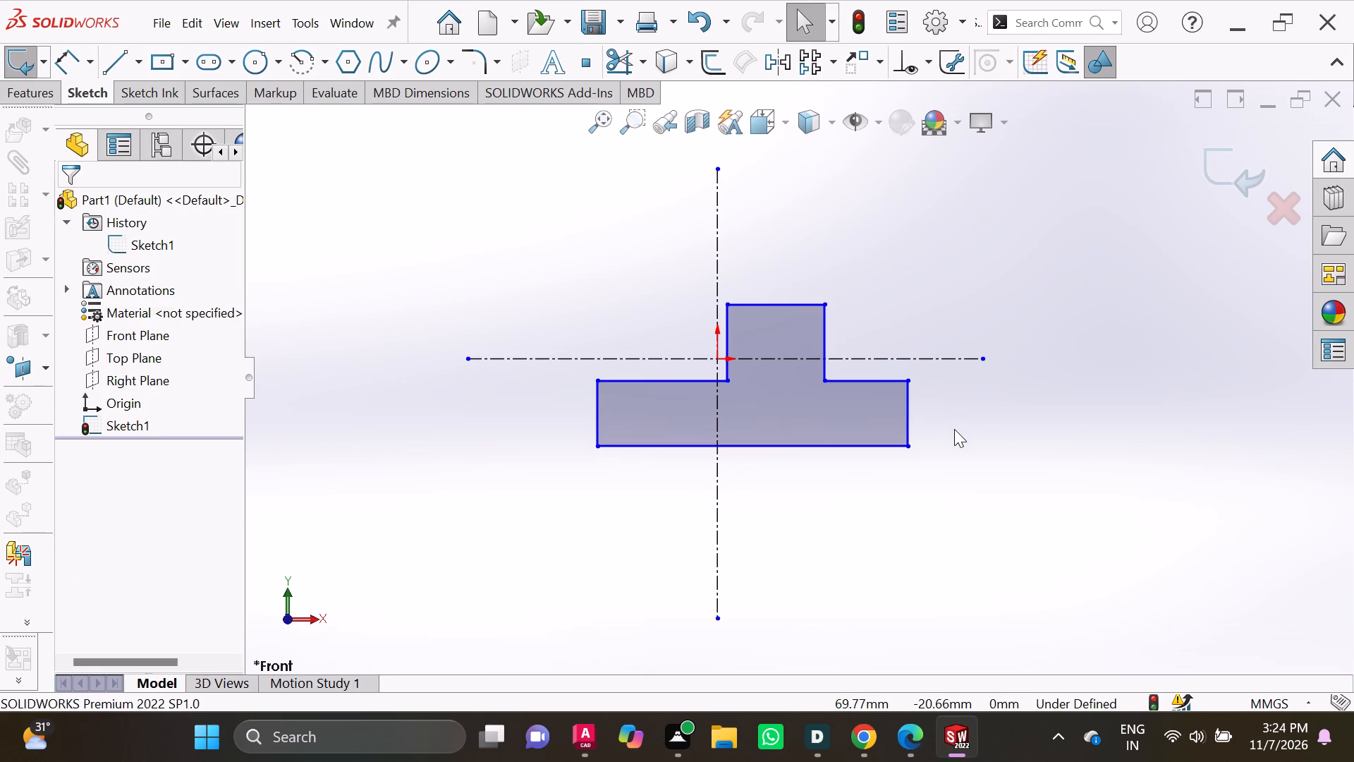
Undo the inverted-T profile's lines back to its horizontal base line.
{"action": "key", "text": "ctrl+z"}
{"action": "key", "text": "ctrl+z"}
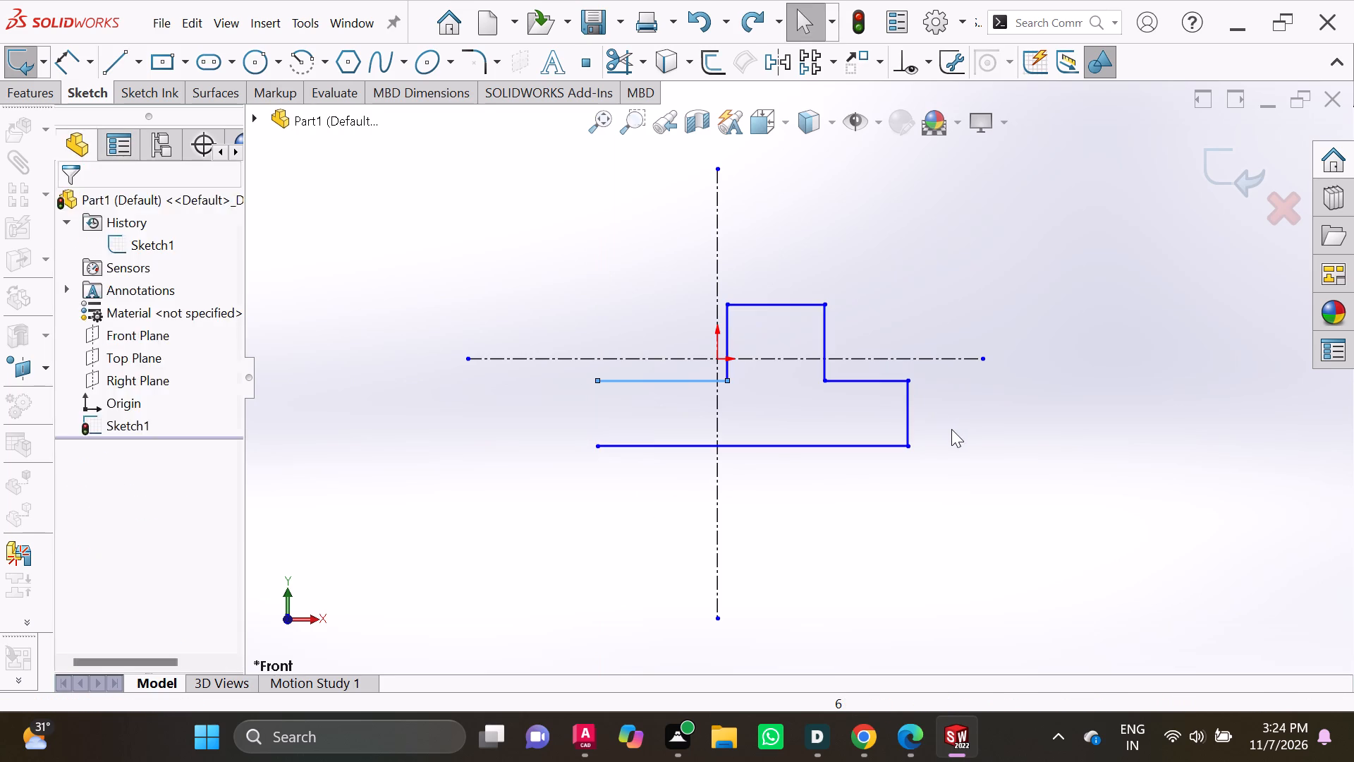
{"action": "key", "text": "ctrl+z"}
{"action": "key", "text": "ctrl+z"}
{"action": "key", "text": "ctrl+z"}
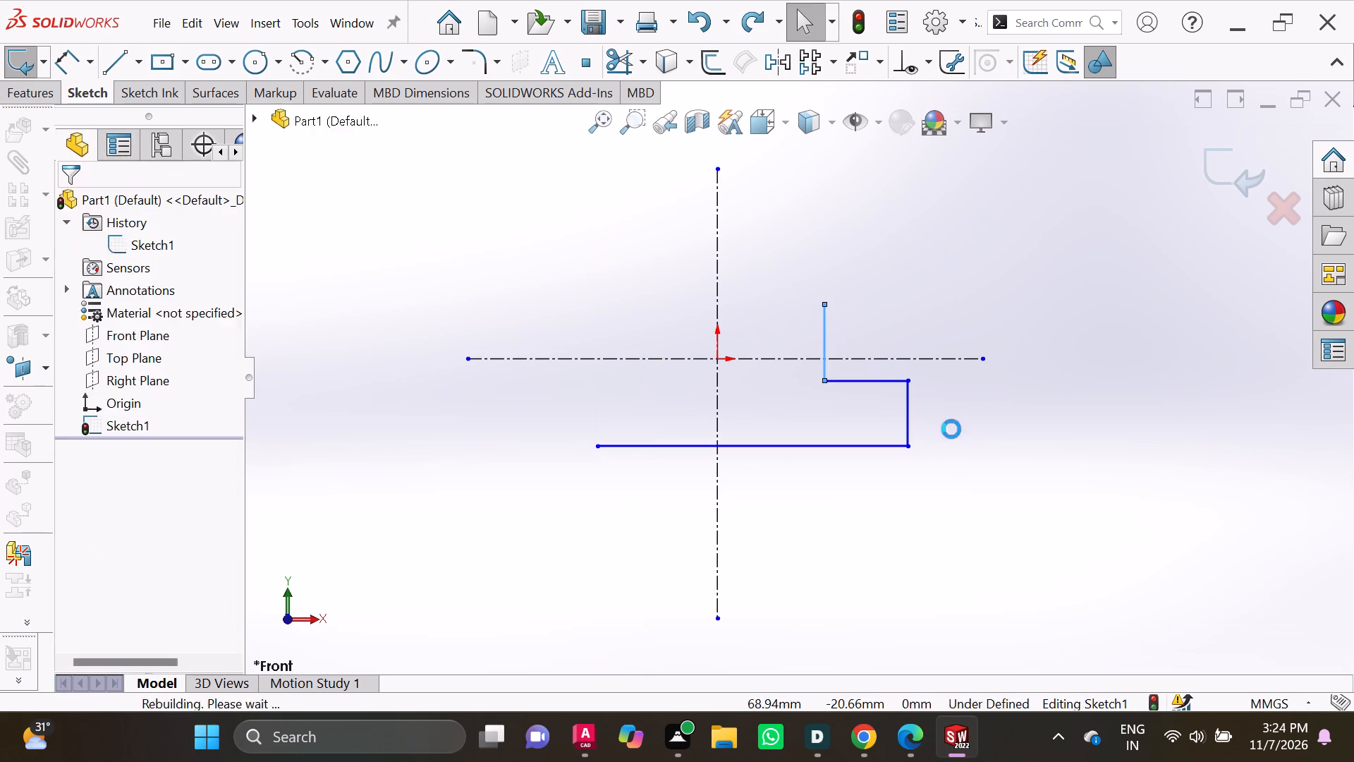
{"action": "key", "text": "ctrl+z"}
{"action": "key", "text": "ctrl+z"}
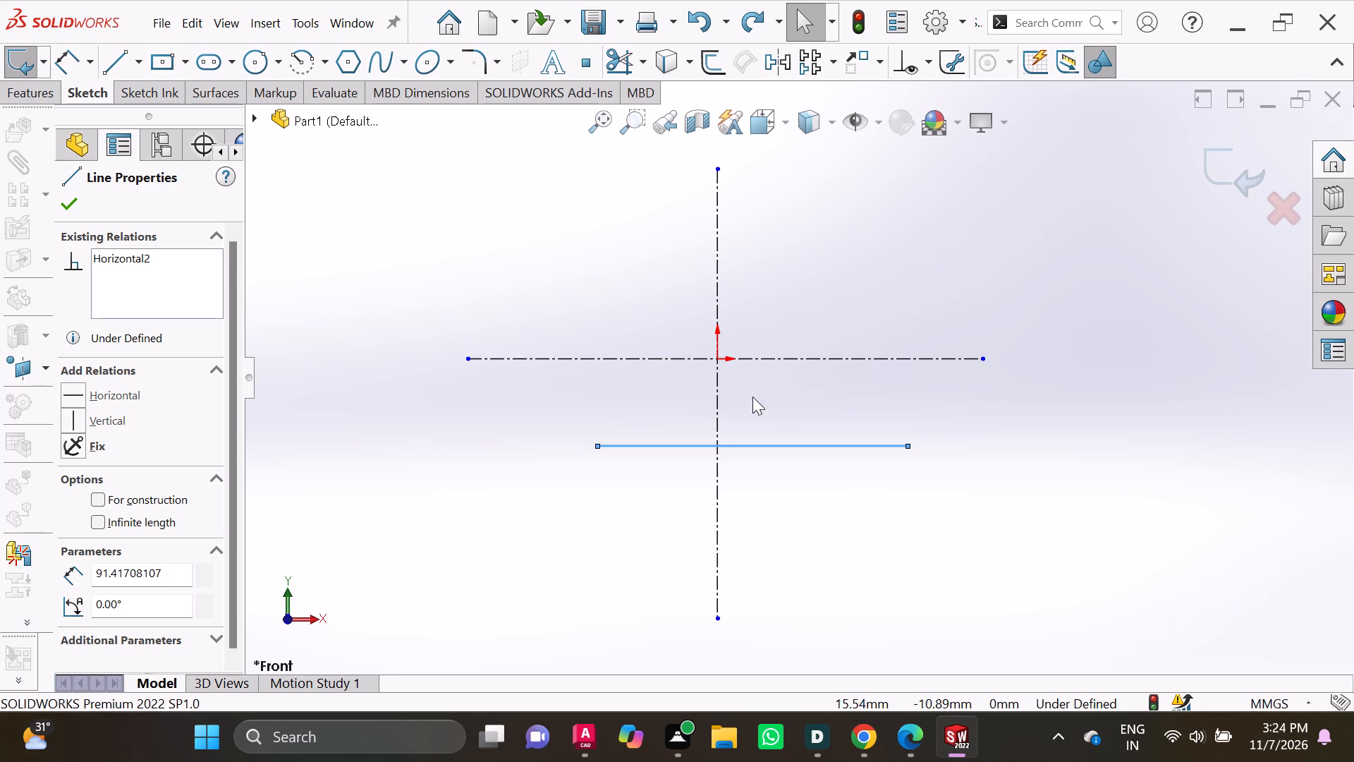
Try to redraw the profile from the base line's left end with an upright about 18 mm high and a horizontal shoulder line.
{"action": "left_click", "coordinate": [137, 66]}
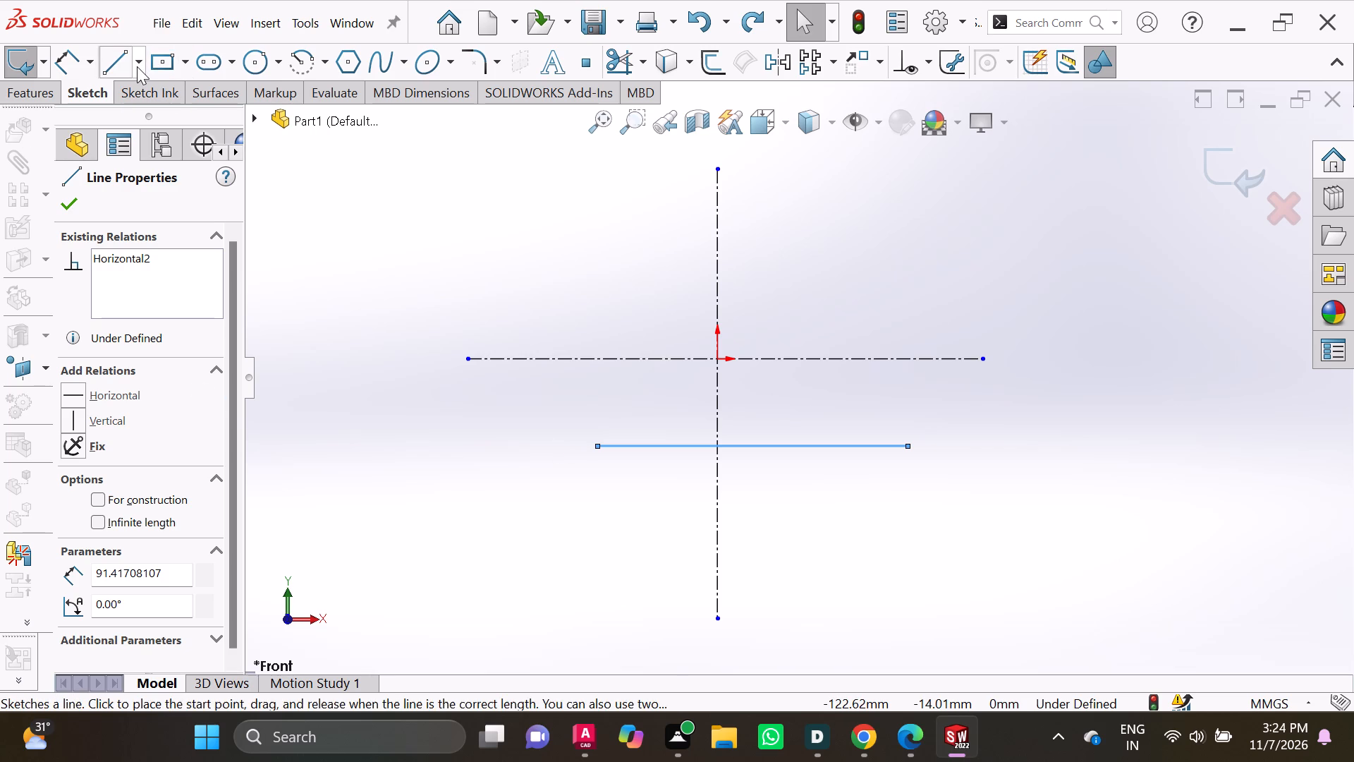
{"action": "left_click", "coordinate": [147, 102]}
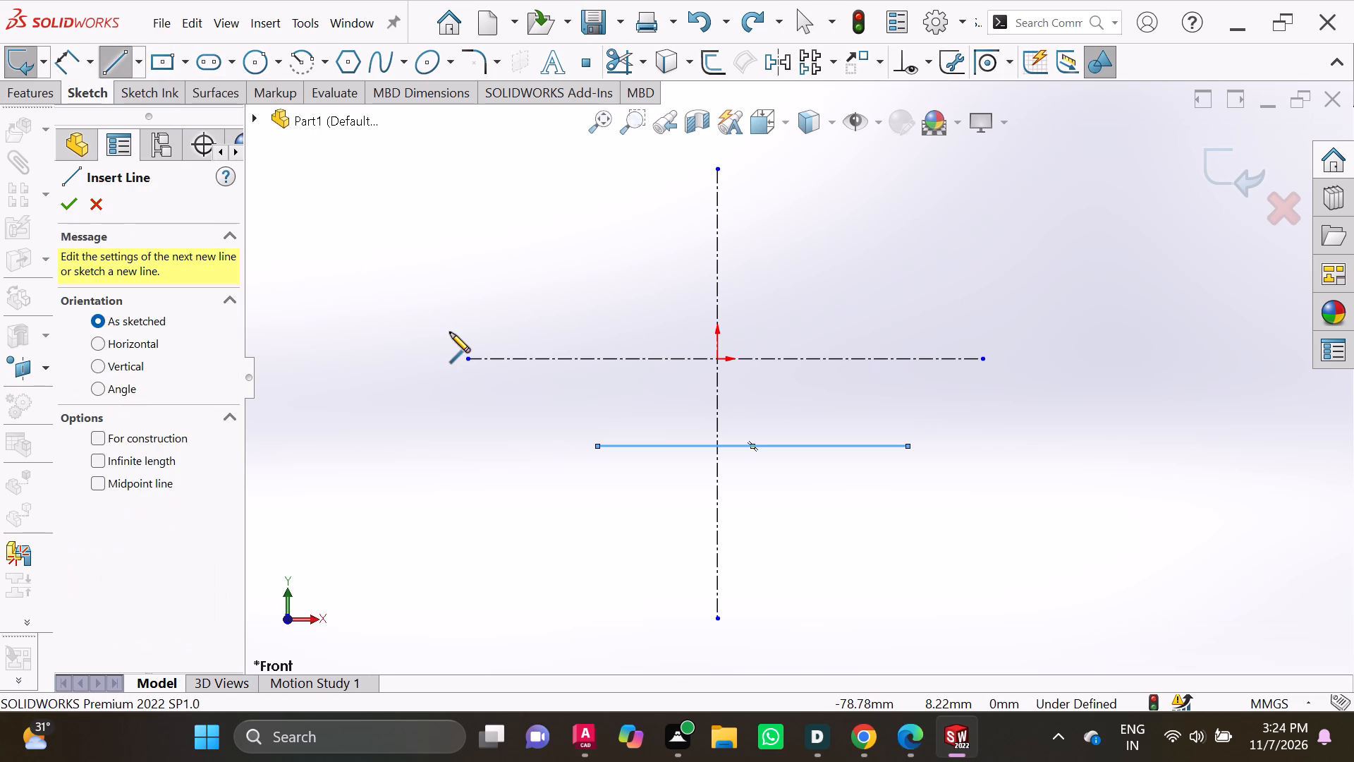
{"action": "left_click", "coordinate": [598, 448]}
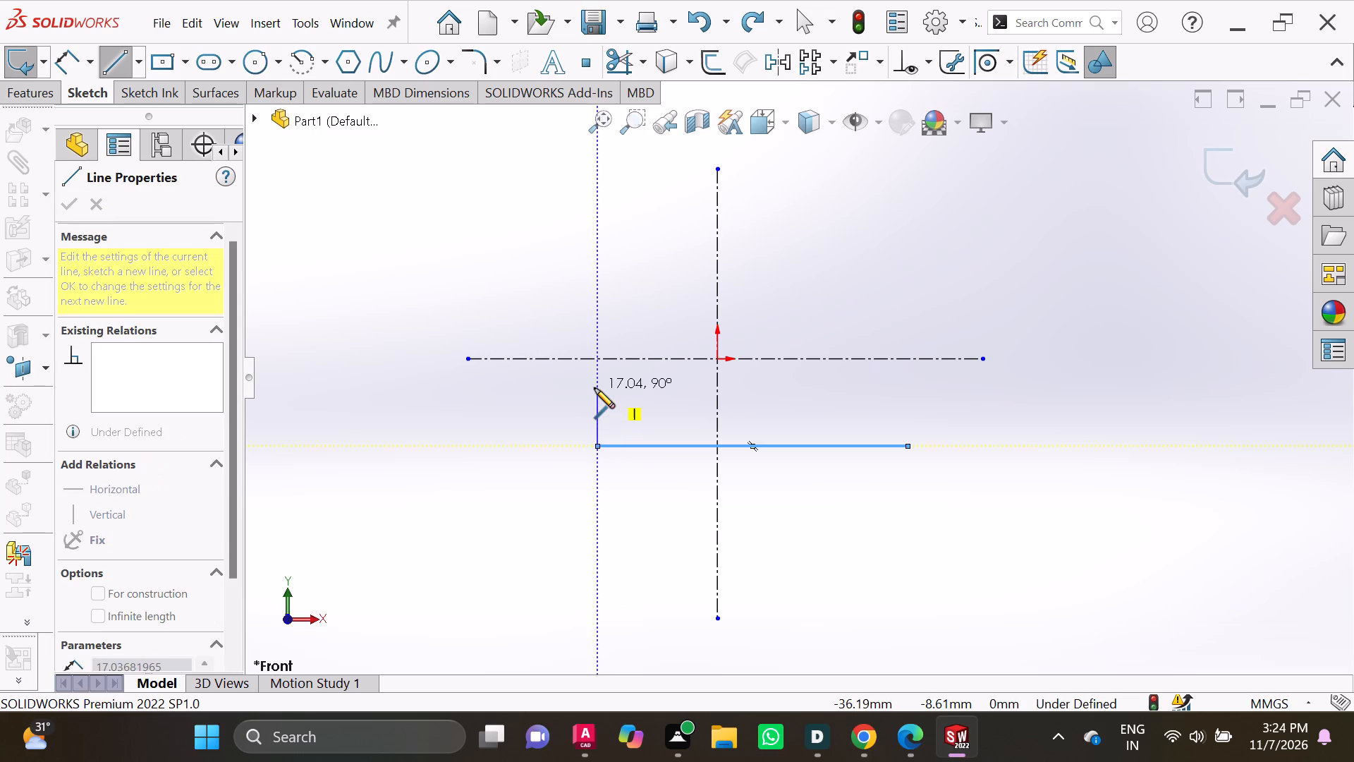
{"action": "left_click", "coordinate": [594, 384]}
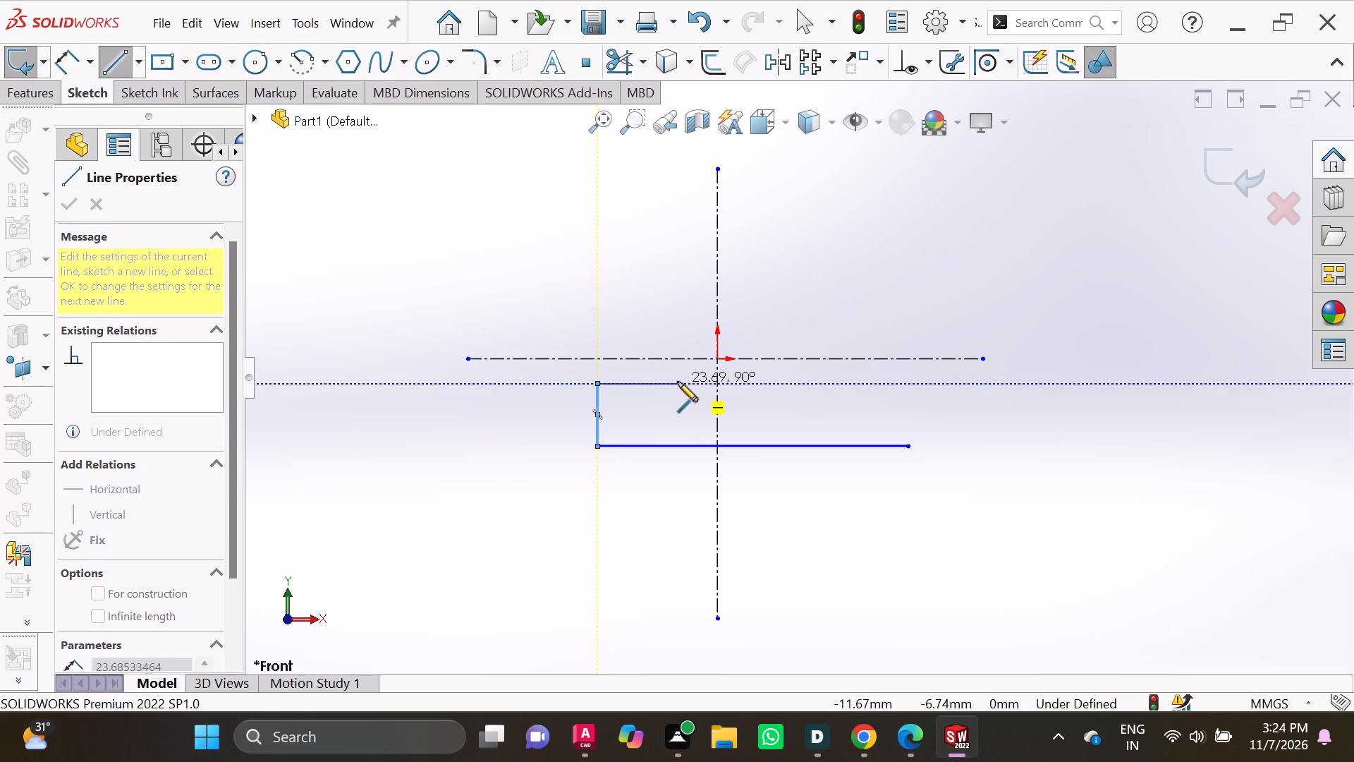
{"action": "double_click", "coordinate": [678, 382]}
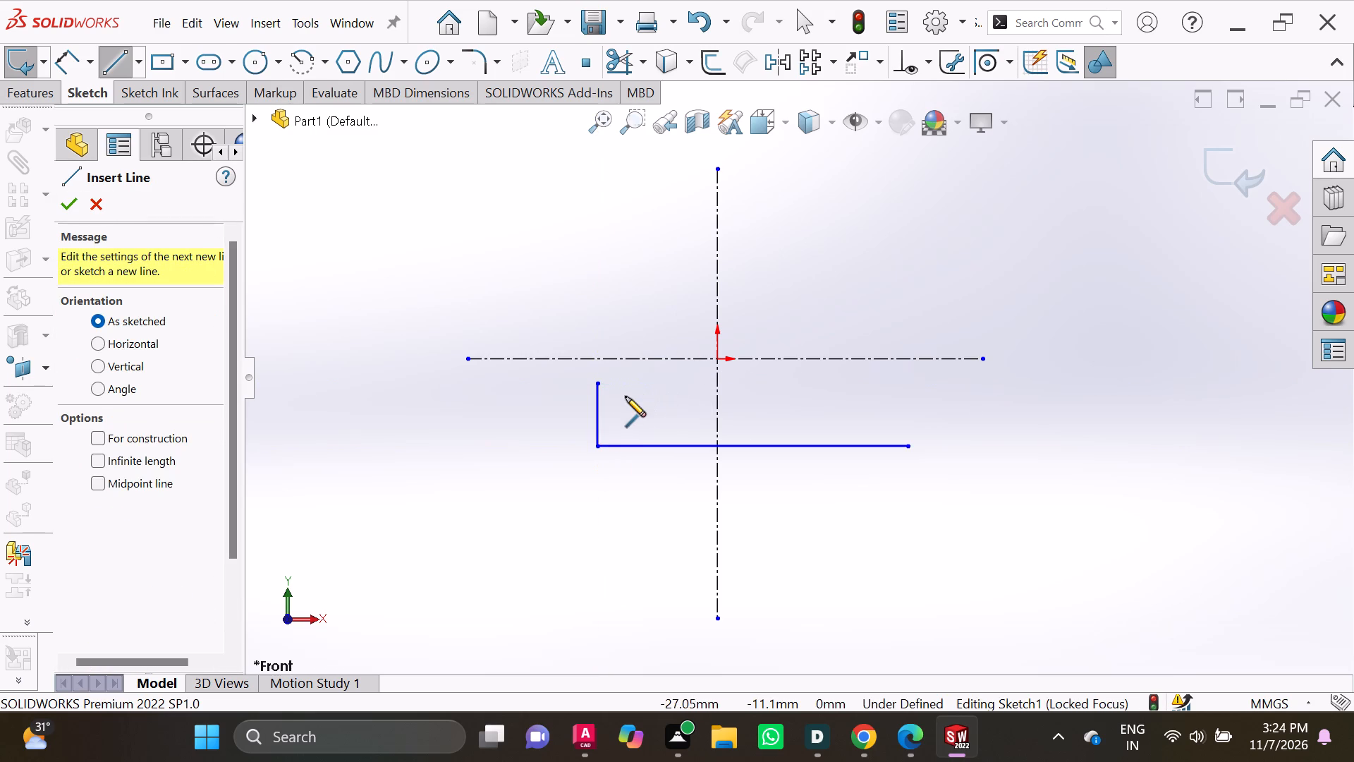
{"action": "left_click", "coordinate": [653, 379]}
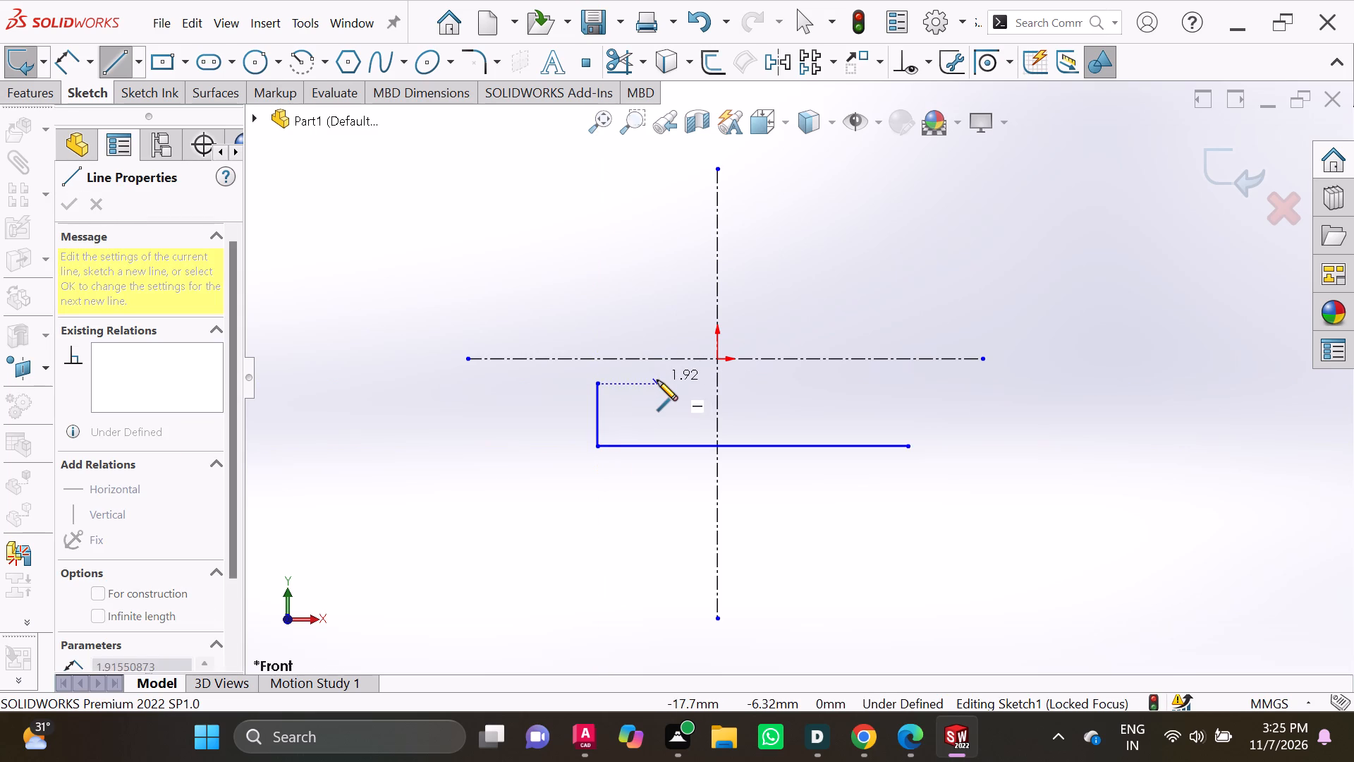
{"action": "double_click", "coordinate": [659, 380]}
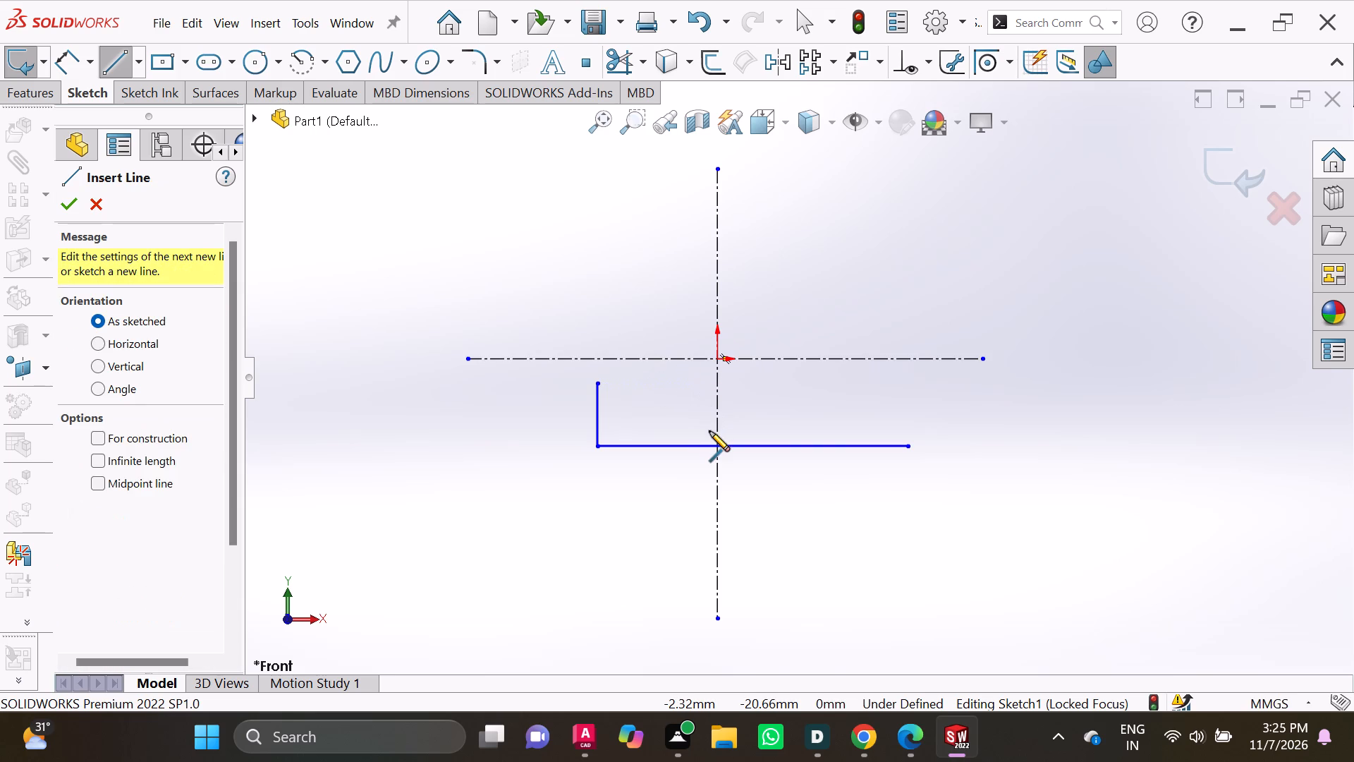
Undo the remaining profile lines and both centerlines, back to an empty sketch on the Front Plane.
{"action": "key", "text": "ctrl+z"}
{"action": "key", "text": "ctrl+z"}
{"action": "key", "text": "ctrl+z"}
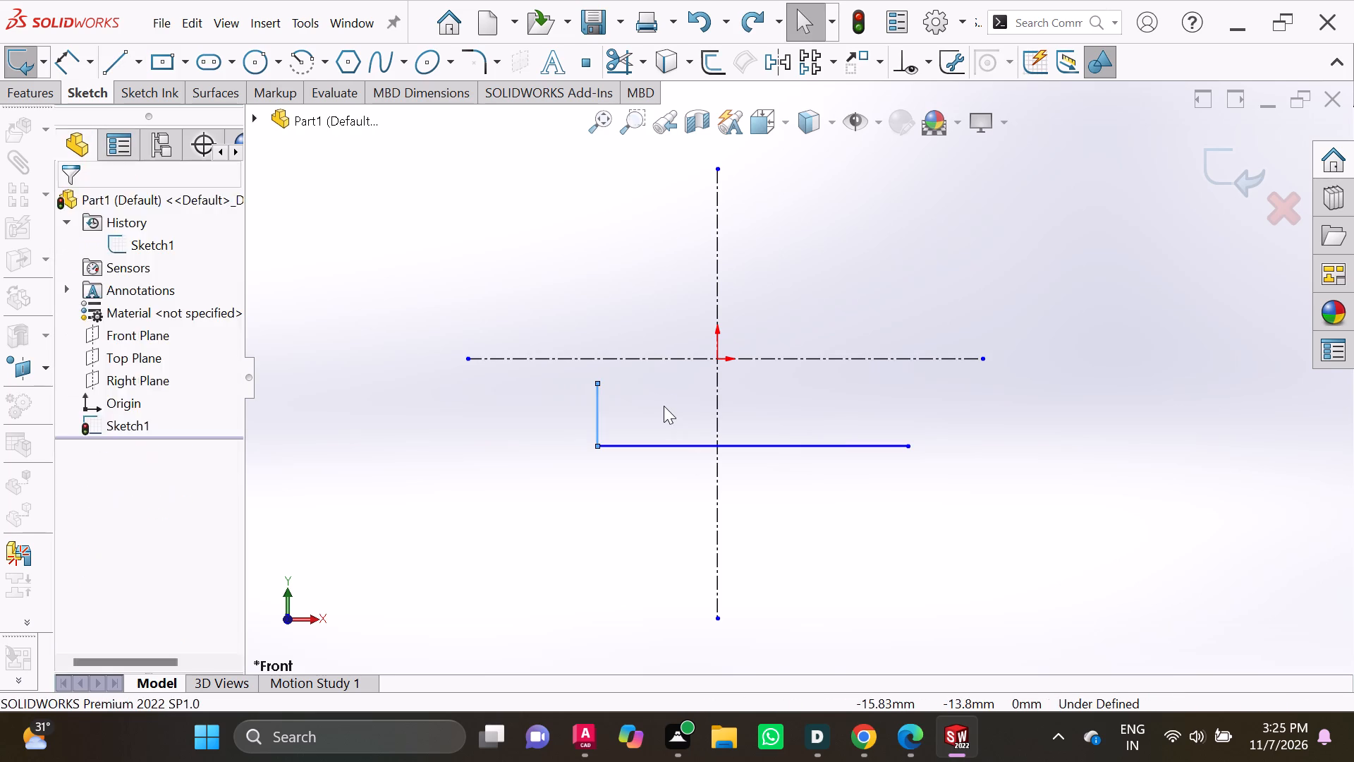
{"action": "key", "text": "ctrl+z"}
{"action": "key", "text": "ctrl+z"}
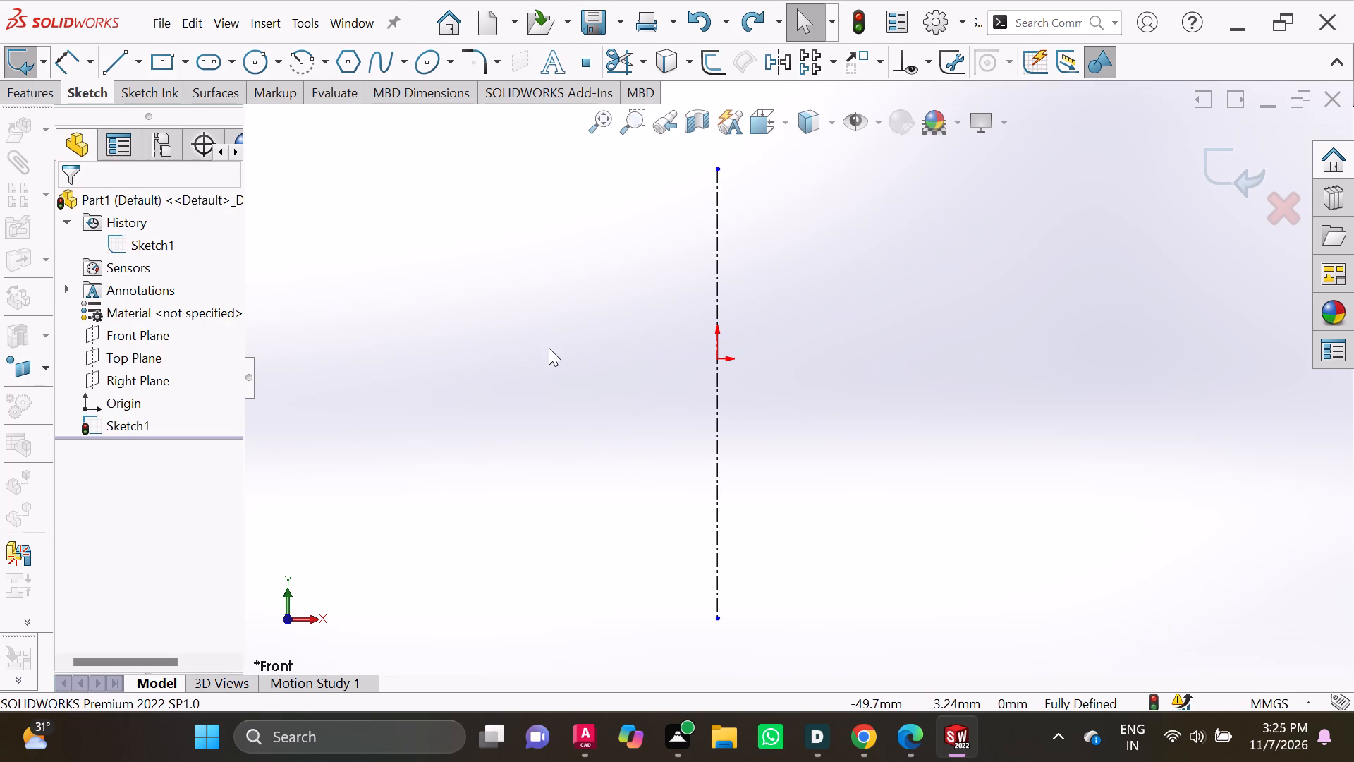
{"action": "key", "text": "ctrl+z"}
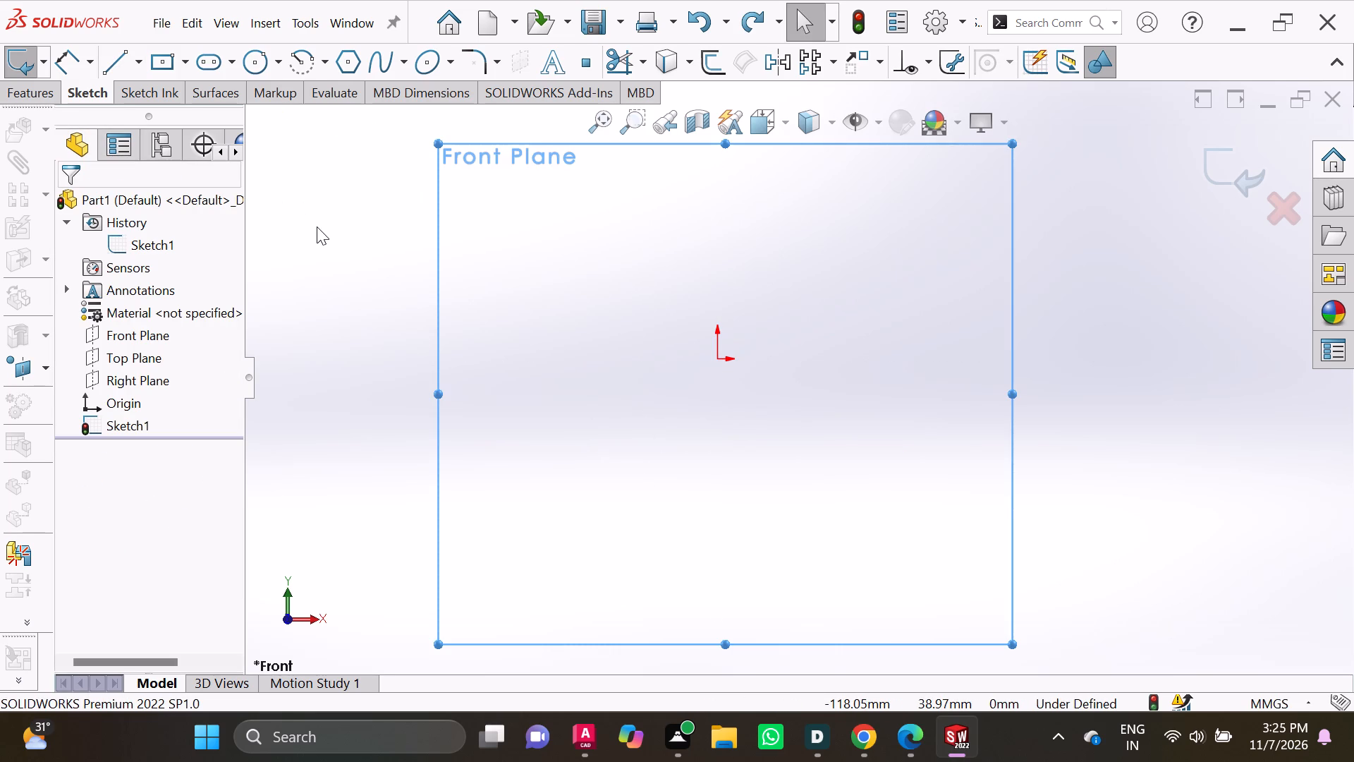
Sketch a vertical centerline about 122 mm long through the origin.
{"action": "left_click", "coordinate": [137, 68]}
{"action": "left_click", "coordinate": [148, 109]}
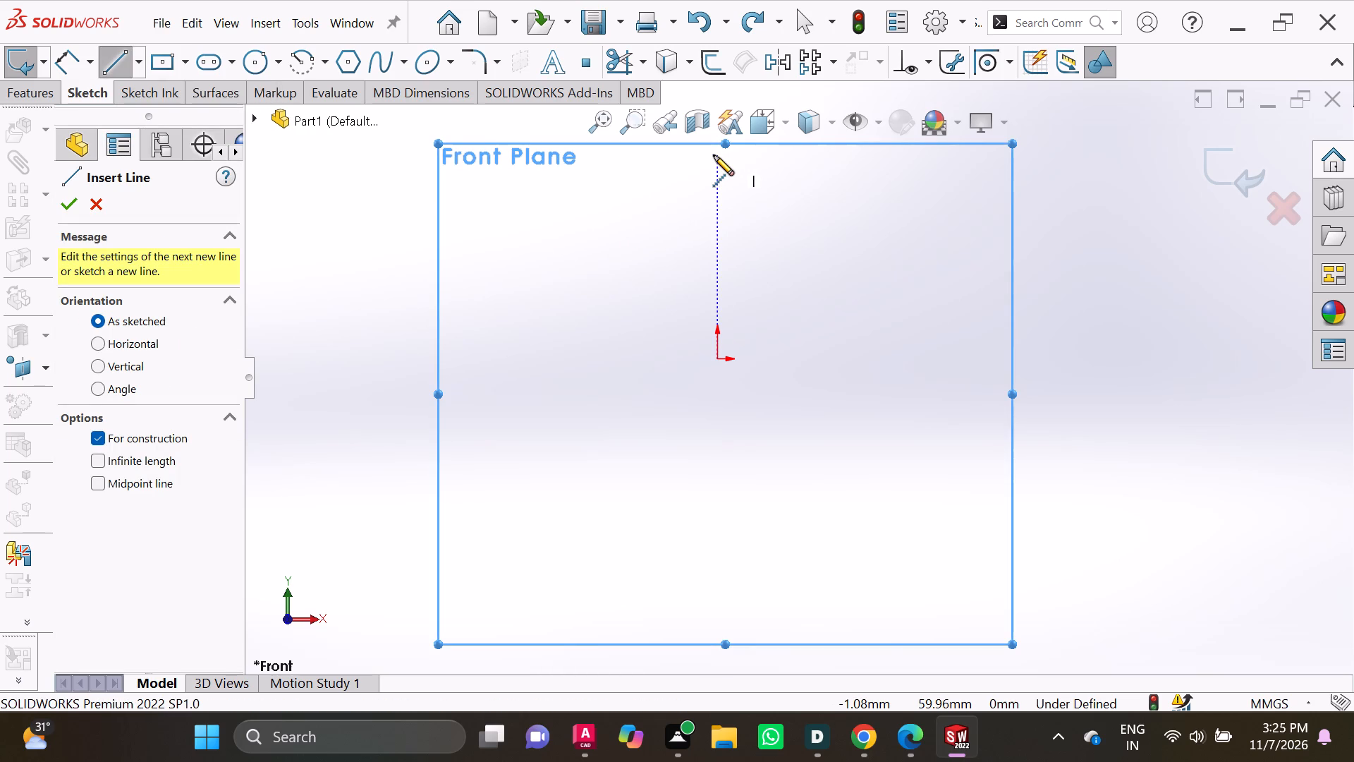
{"action": "left_click", "coordinate": [714, 155]}
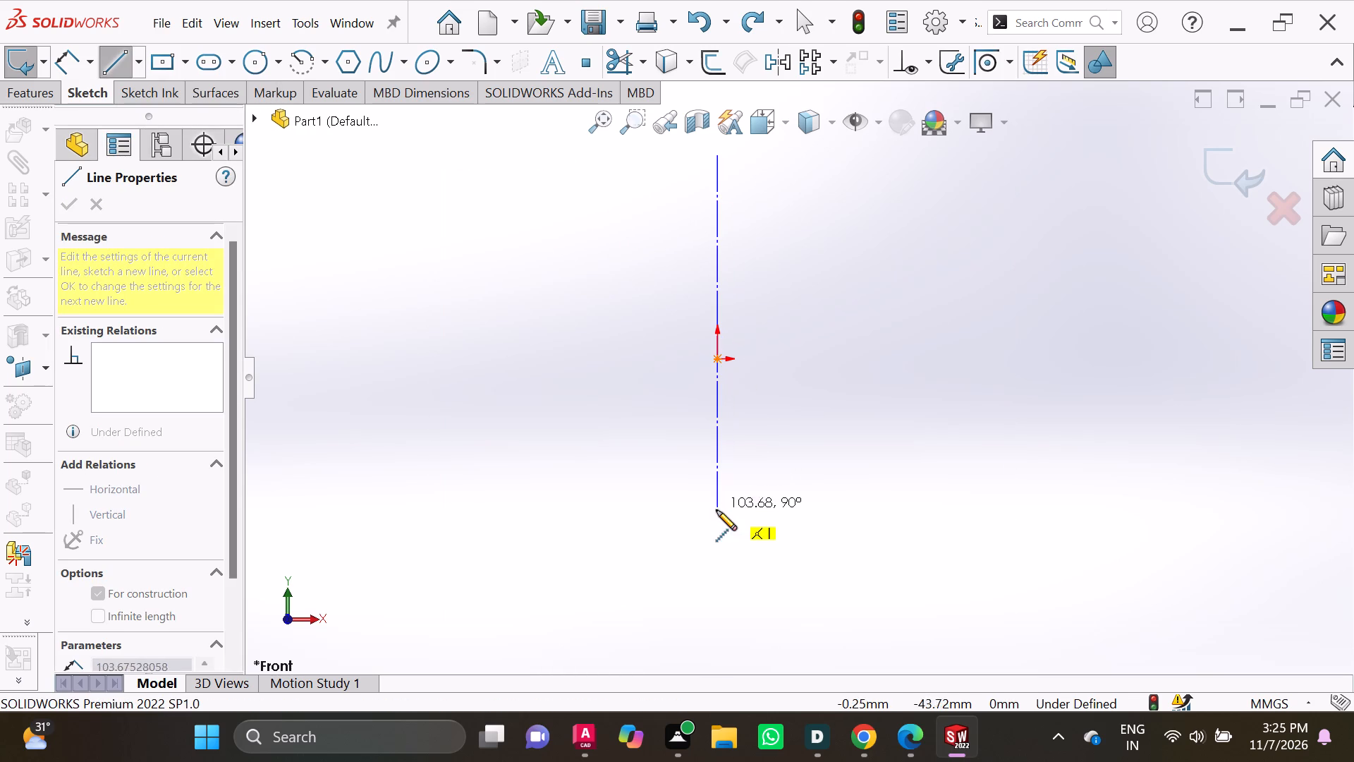
{"action": "left_click", "coordinate": [719, 568]}
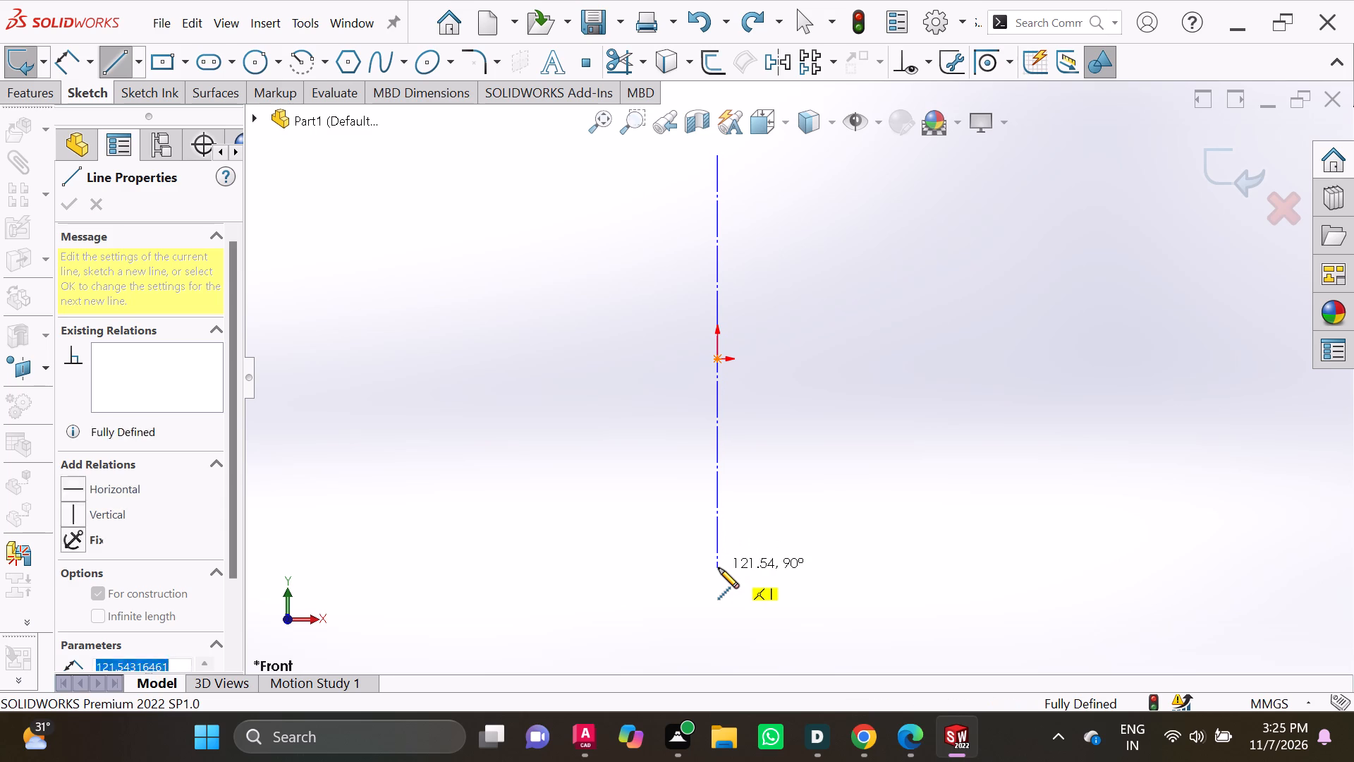
{"action": "key", "text": "Escape"}
{"action": "key", "text": "Escape"}
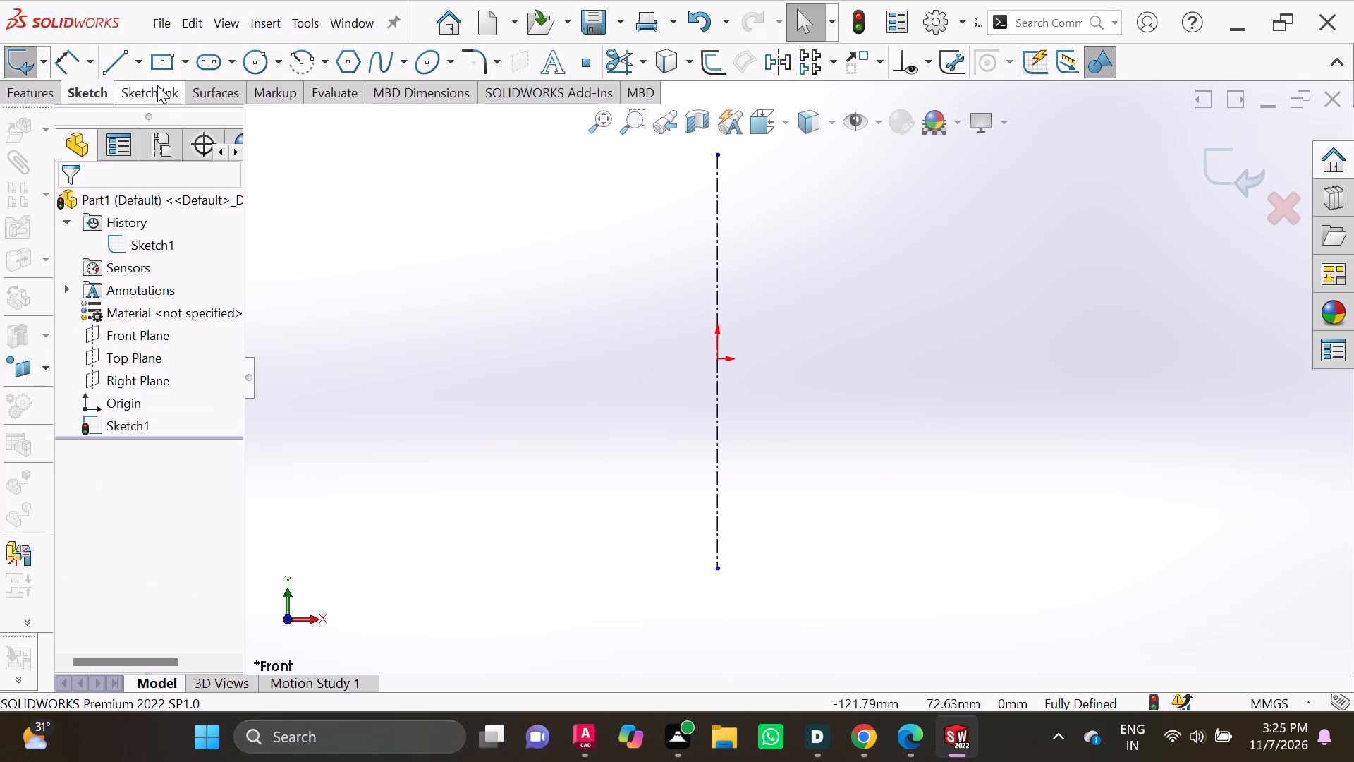
Sketch a horizontal centerline about 150 mm long through the origin, extending past both sides of the vertical centerline.
{"action": "left_click", "coordinate": [142, 68]}
{"action": "left_click", "coordinate": [152, 121]}
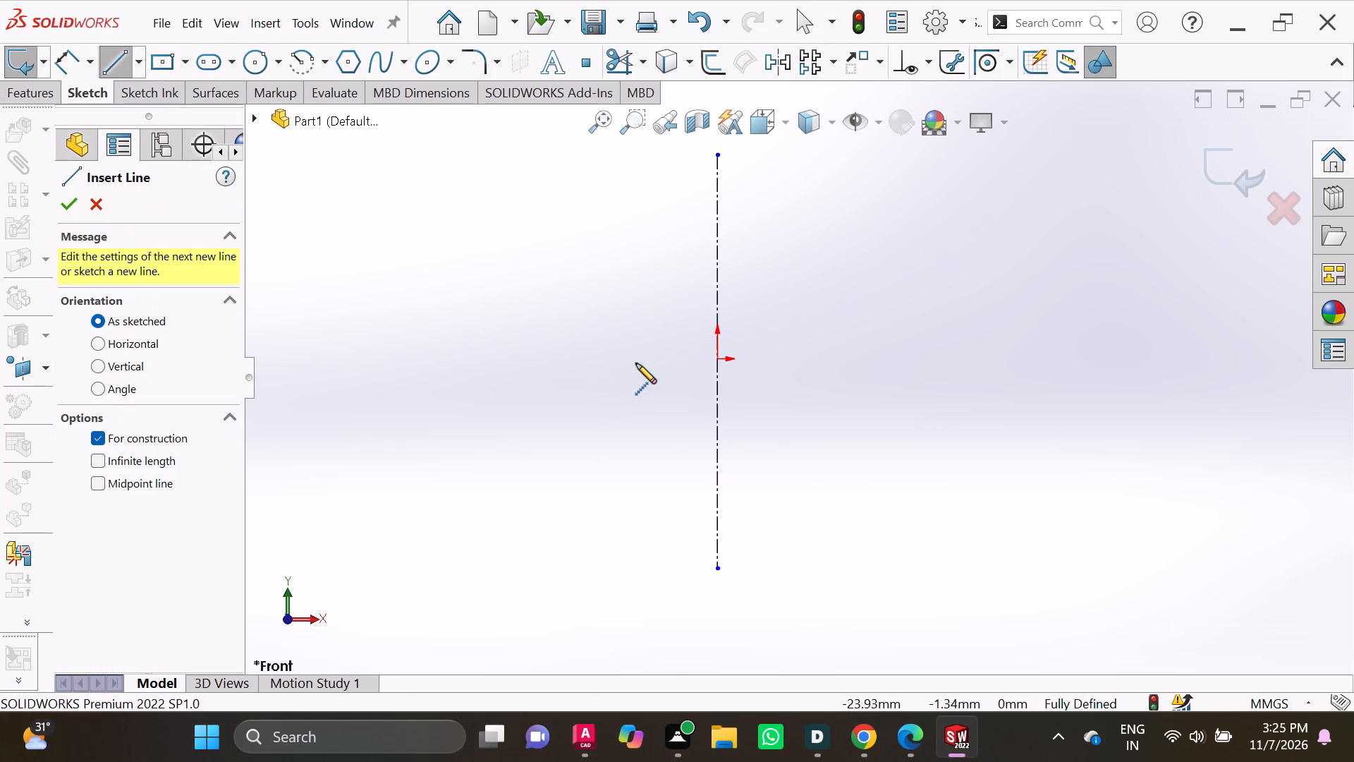
{"action": "left_click", "coordinate": [511, 359]}
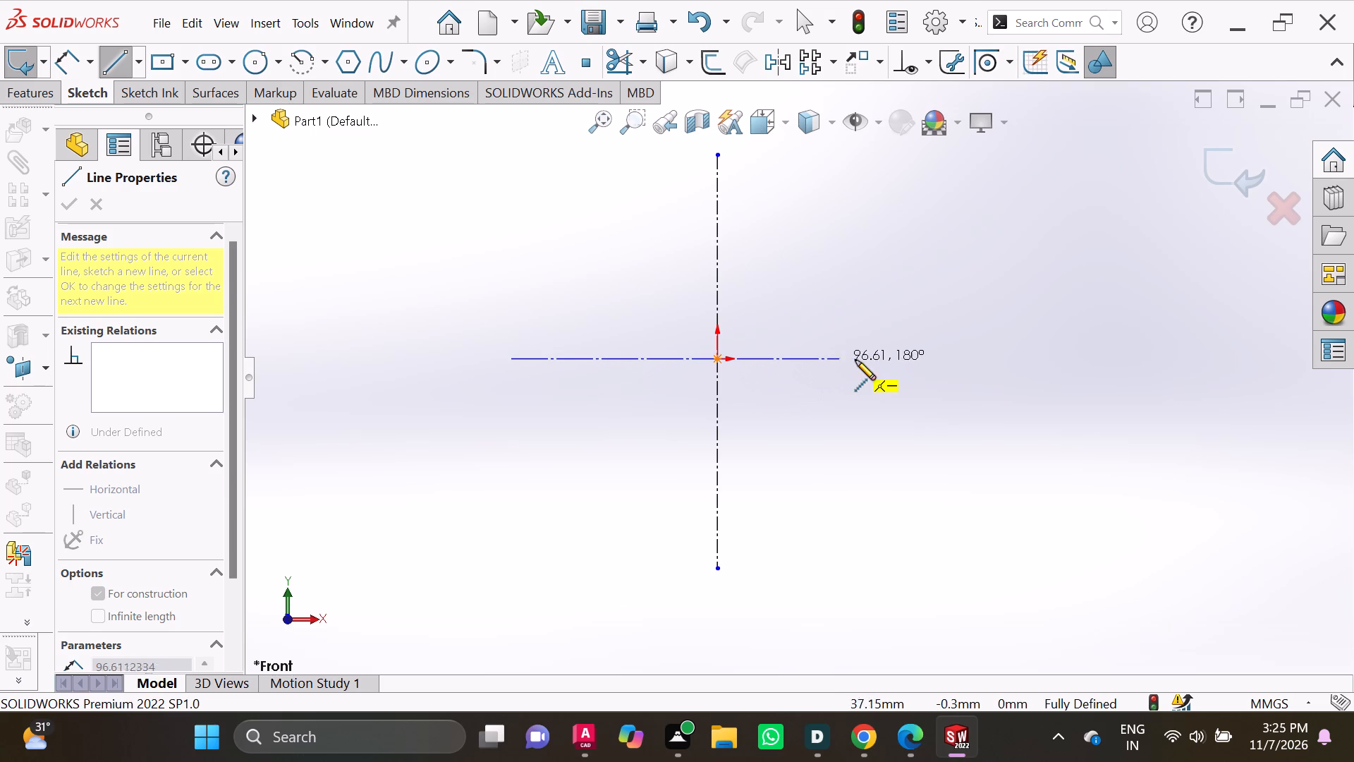
{"action": "left_click", "coordinate": [1018, 357]}
{"action": "key", "text": "Escape"}
{"action": "key", "text": "Escape"}
{"action": "key", "text": "Escape"}
{"action": "key", "text": "Escape"}
{"action": "key", "text": "Escape"}
{"action": "key", "text": "Escape"}
{"action": "key", "text": "Escape"}
{"action": "key", "text": "Escape"}
{"action": "key", "text": "Escape"}
{"action": "key", "text": "Escape"}
{"action": "key", "text": "Escape"}
{"action": "key", "text": "Escape"}
{"action": "key", "text": "Escape"}
{"action": "key", "text": "Escape"}
{"action": "key", "text": "Escape"}
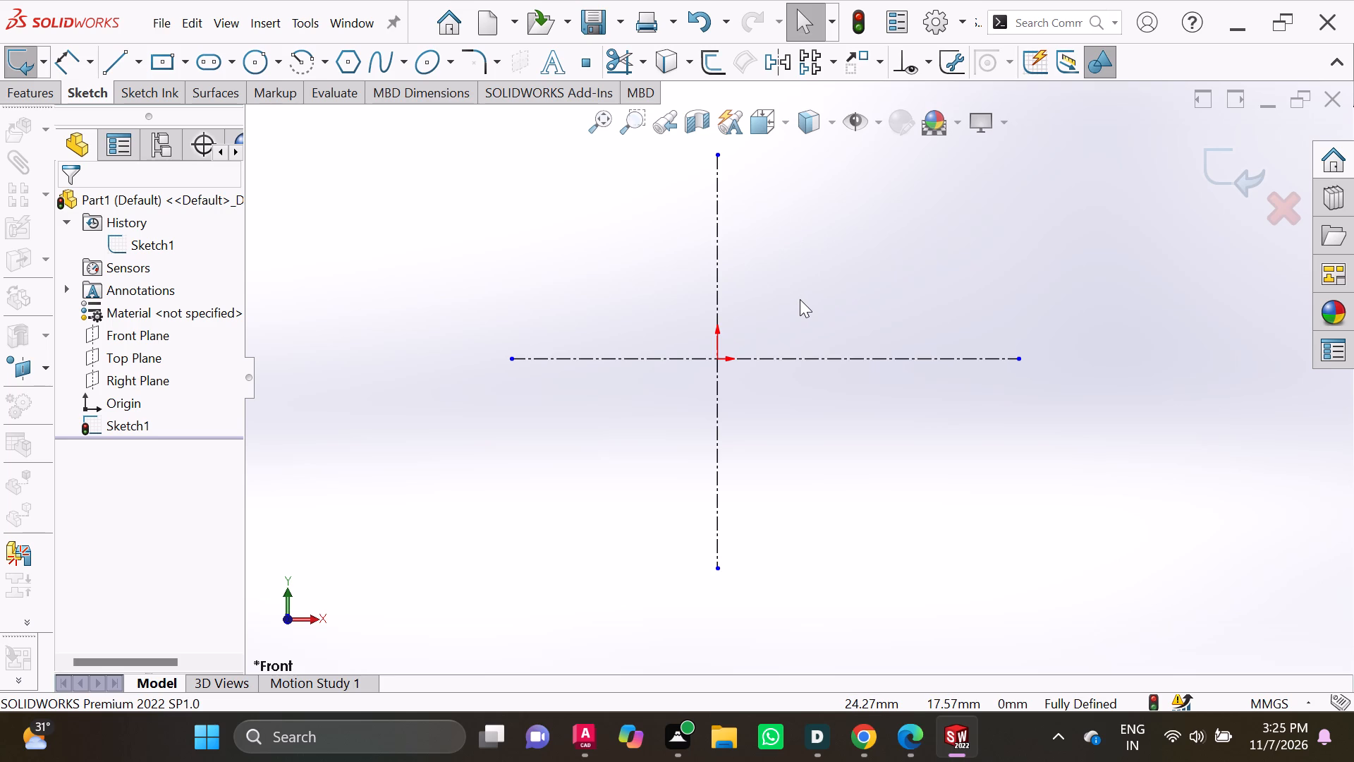
Sketch a base line about 82 mm long, a right end about 20 mm high, a 36 mm shoulder, an upright and a 25 mm top line.
{"action": "left_click", "coordinate": [136, 66]}
{"action": "left_click", "coordinate": [140, 90]}
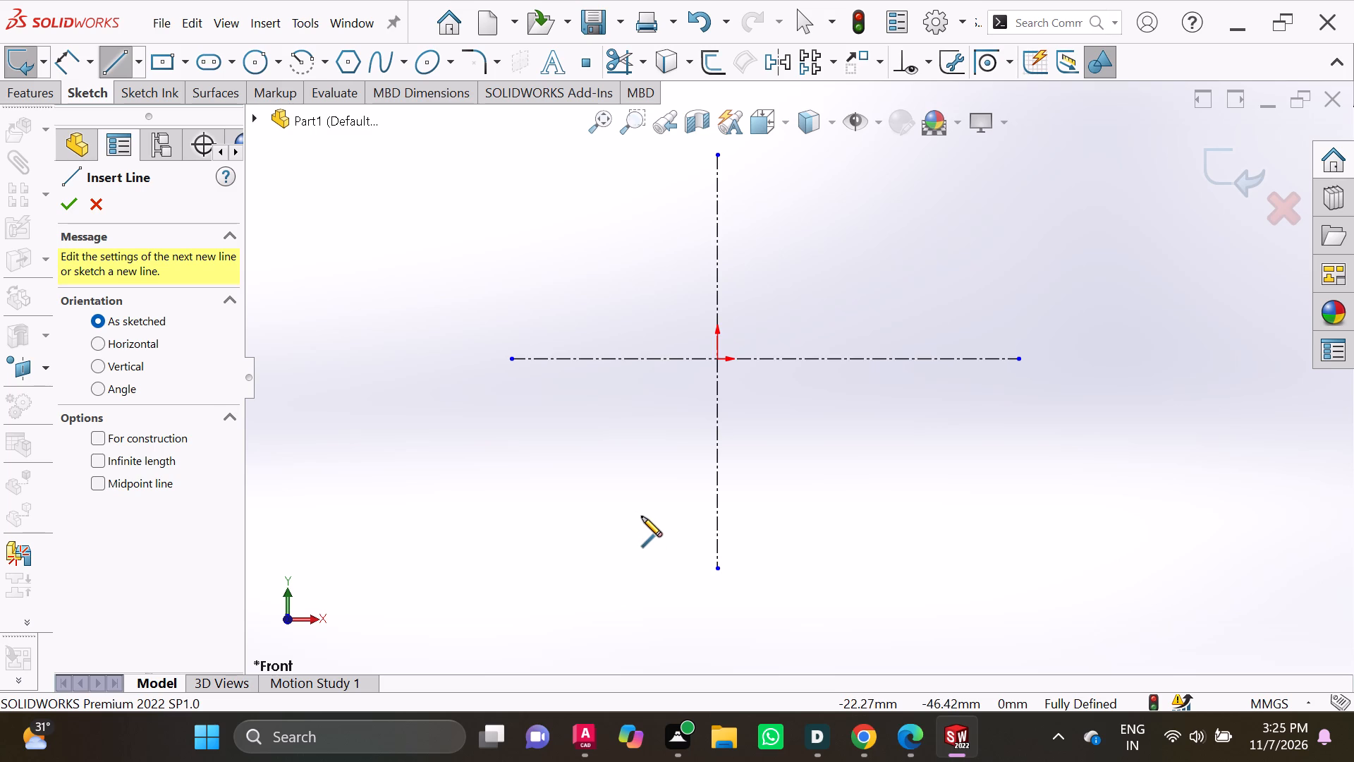
{"action": "left_click", "coordinate": [578, 472]}
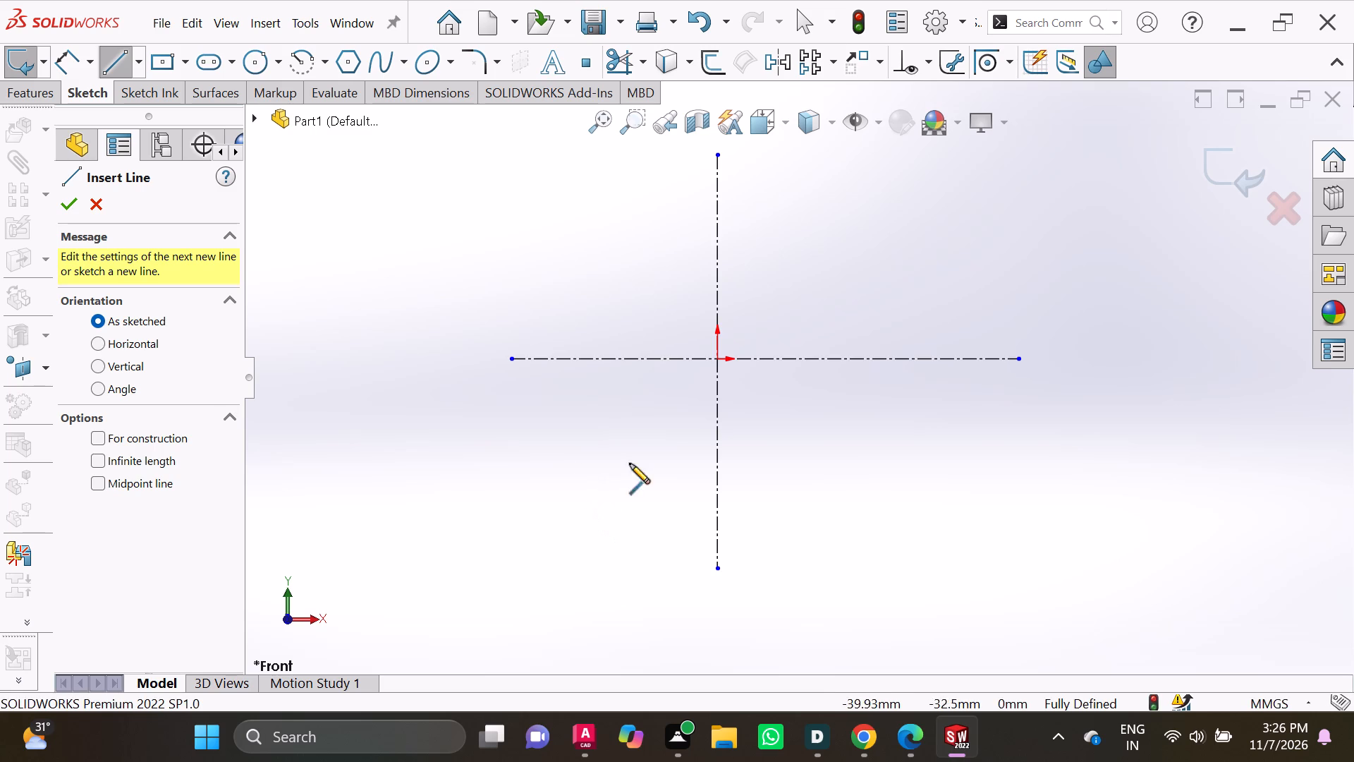
{"action": "left_click", "coordinate": [855, 468]}
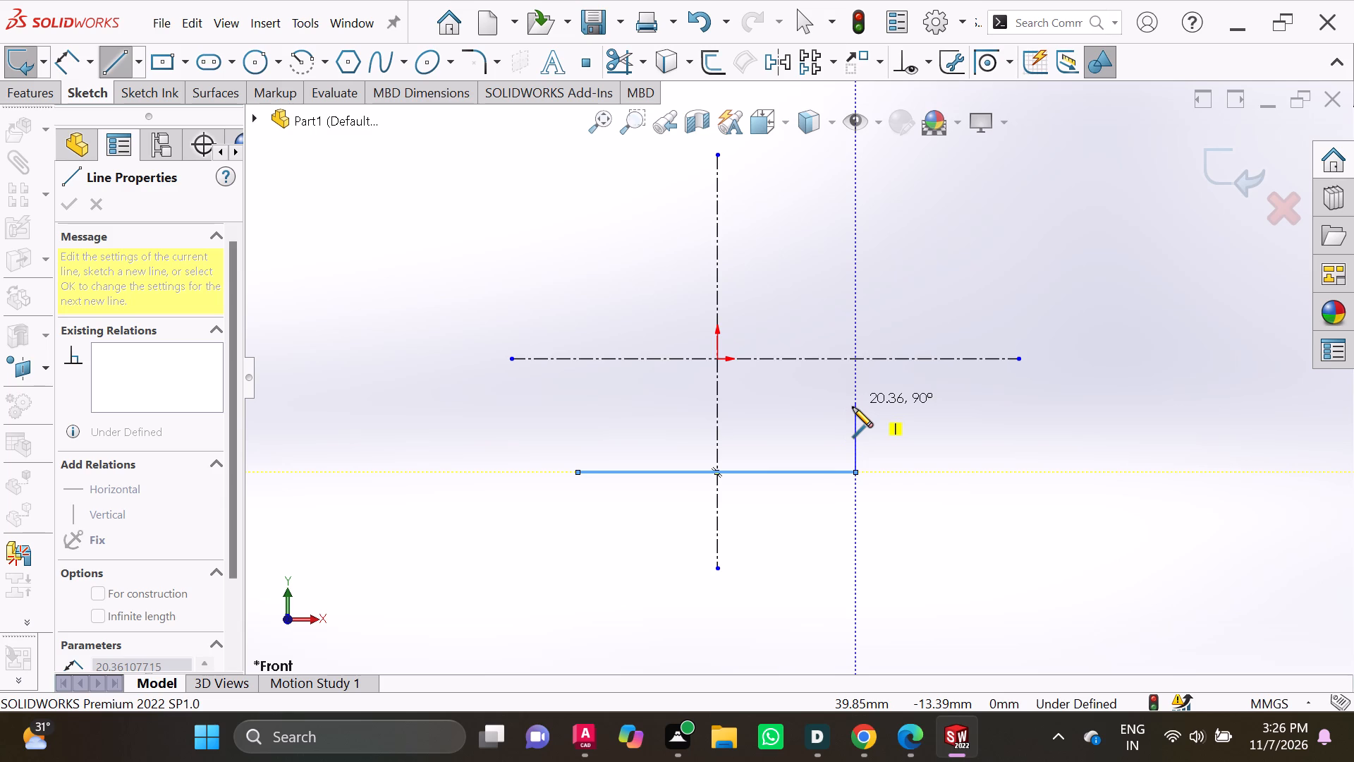
{"action": "left_click", "coordinate": [853, 407]}
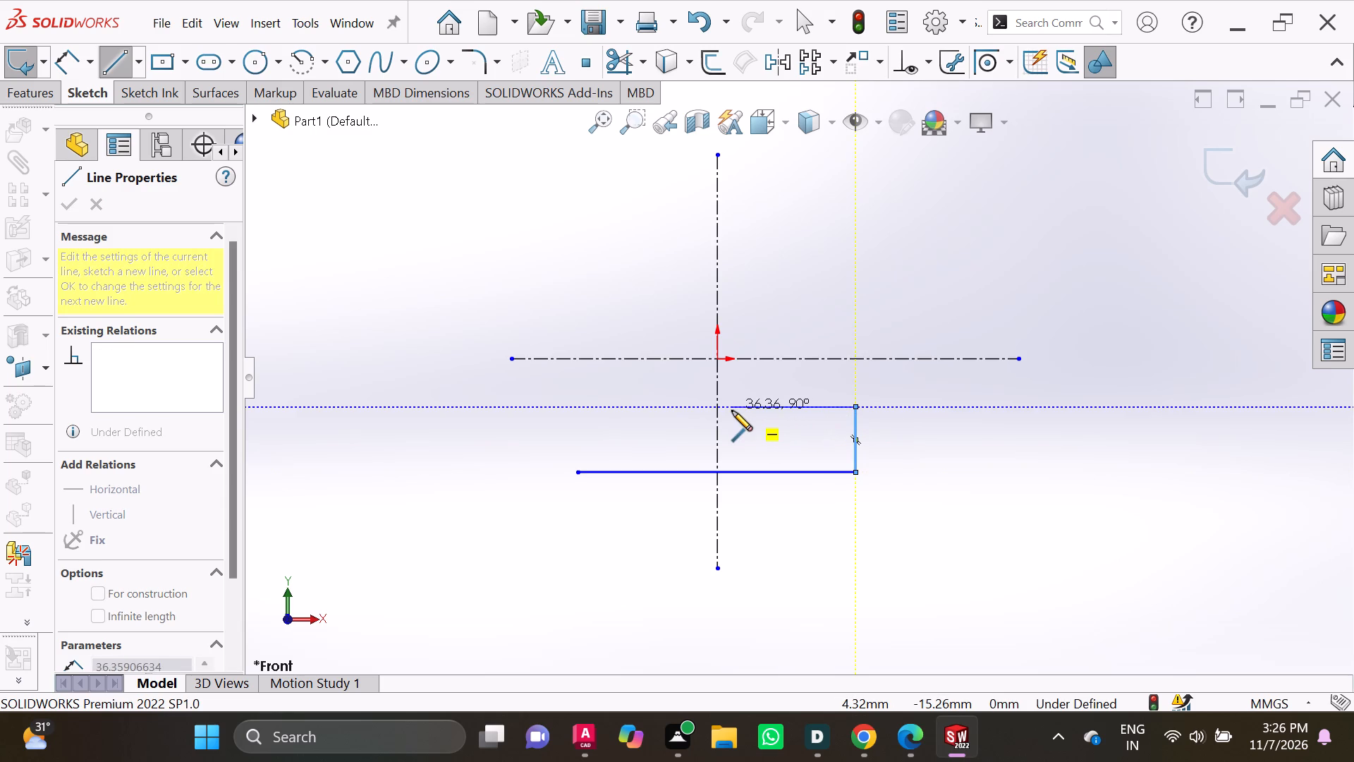
{"action": "left_click", "coordinate": [732, 411]}
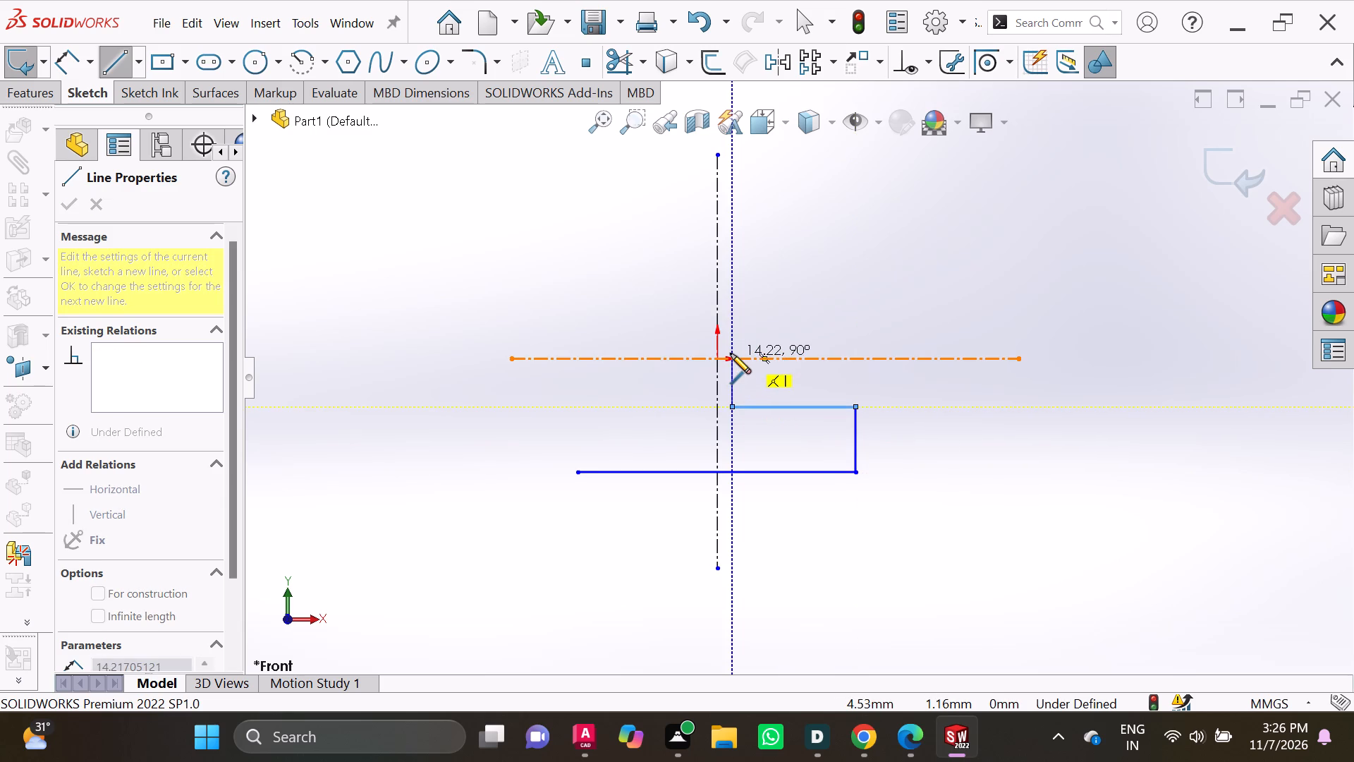
{"action": "left_click", "coordinate": [735, 337]}
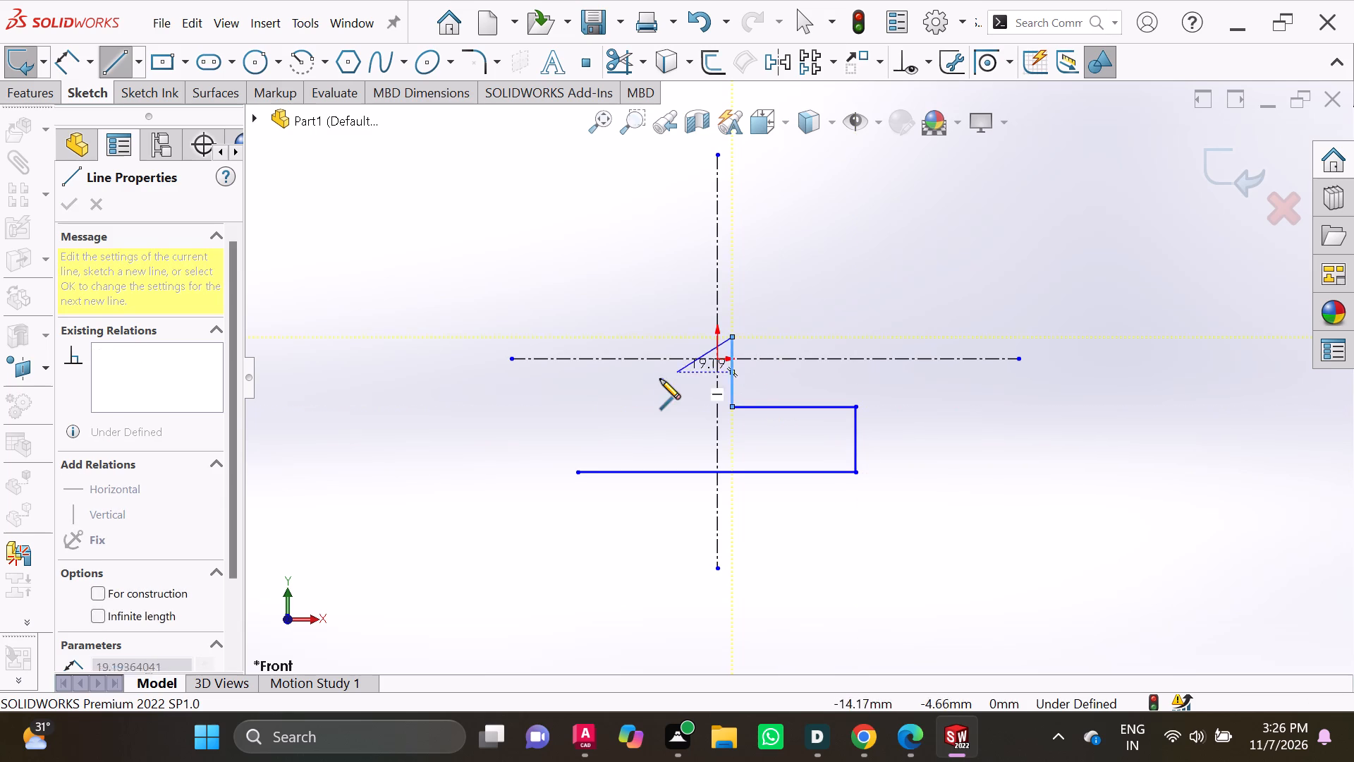
{"action": "left_click", "coordinate": [645, 340]}
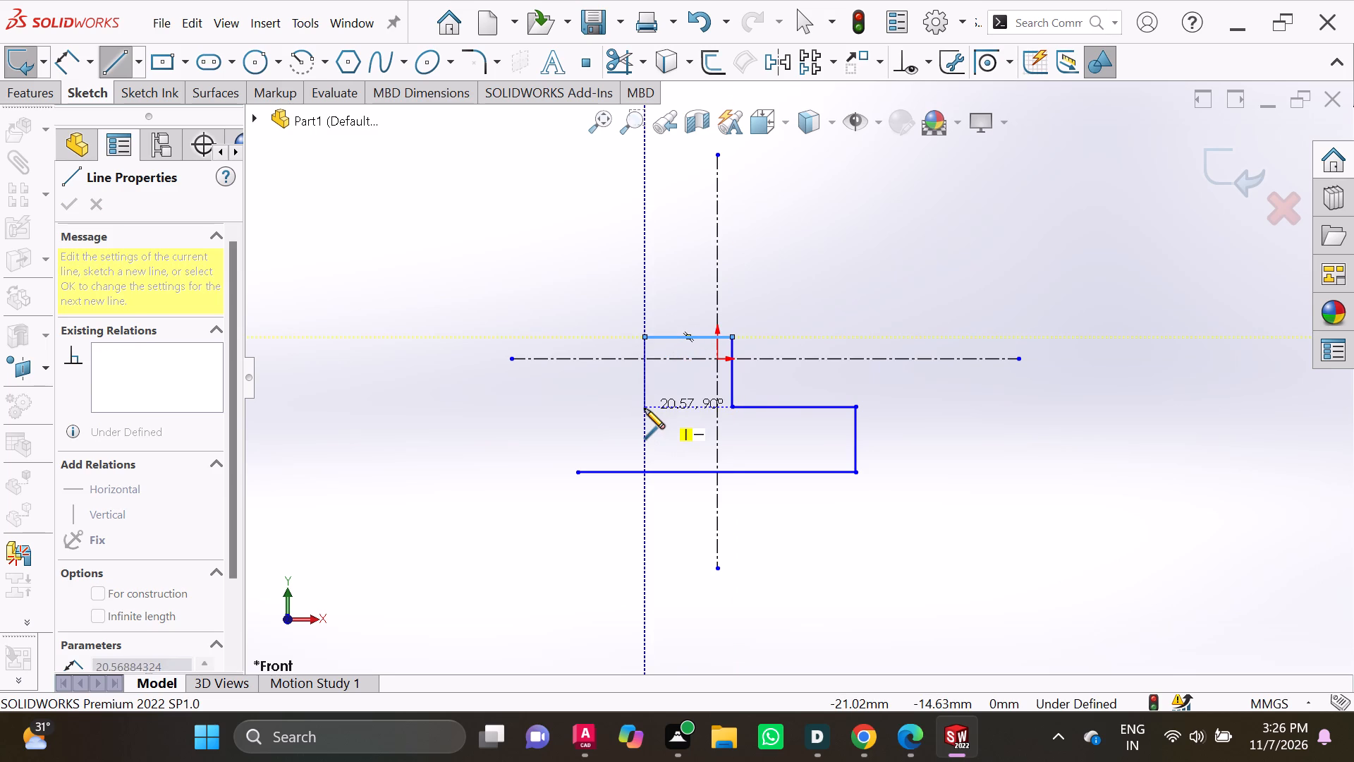
Close the inverted-T profile with a left upright about 21 mm high, a left end about 19 mm high and a shoulder about 20 mm long.
{"action": "double_click", "coordinate": [645, 409]}
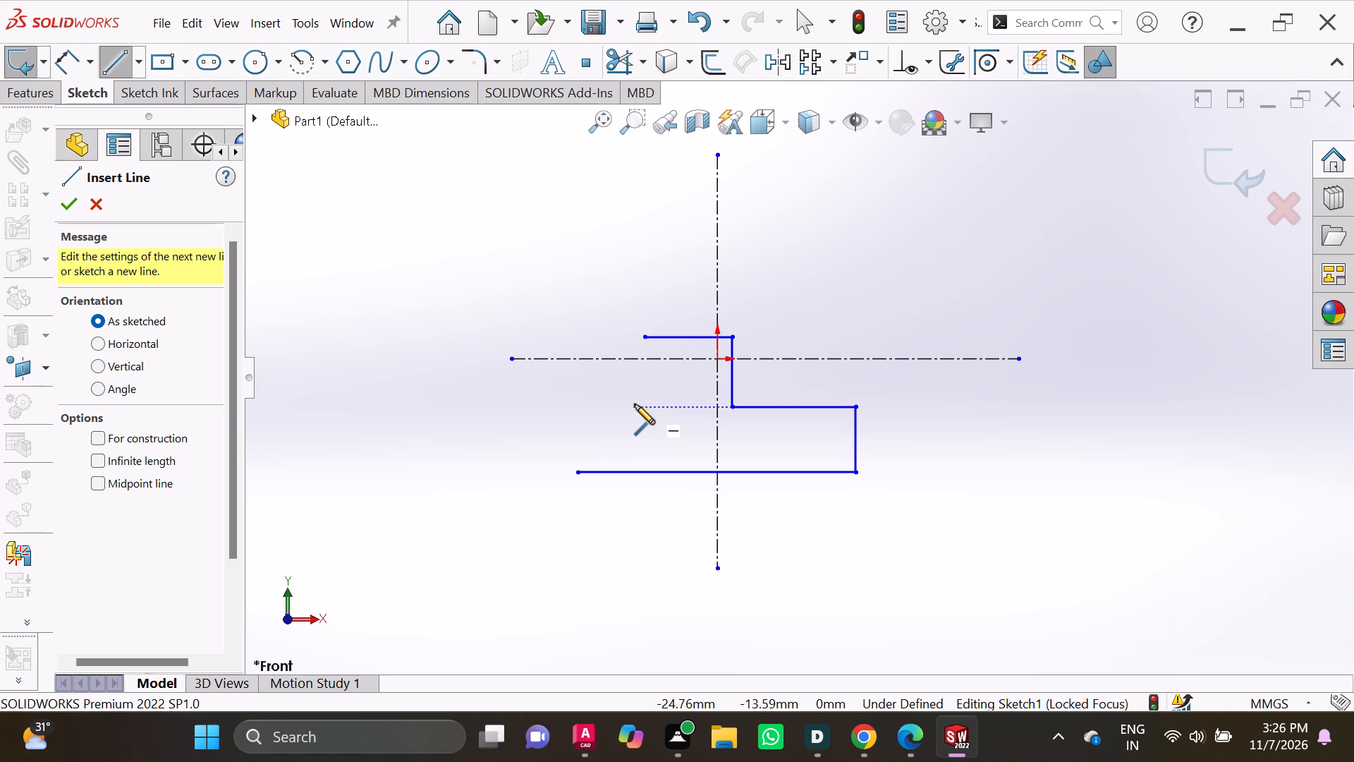
{"action": "double_click", "coordinate": [647, 404]}
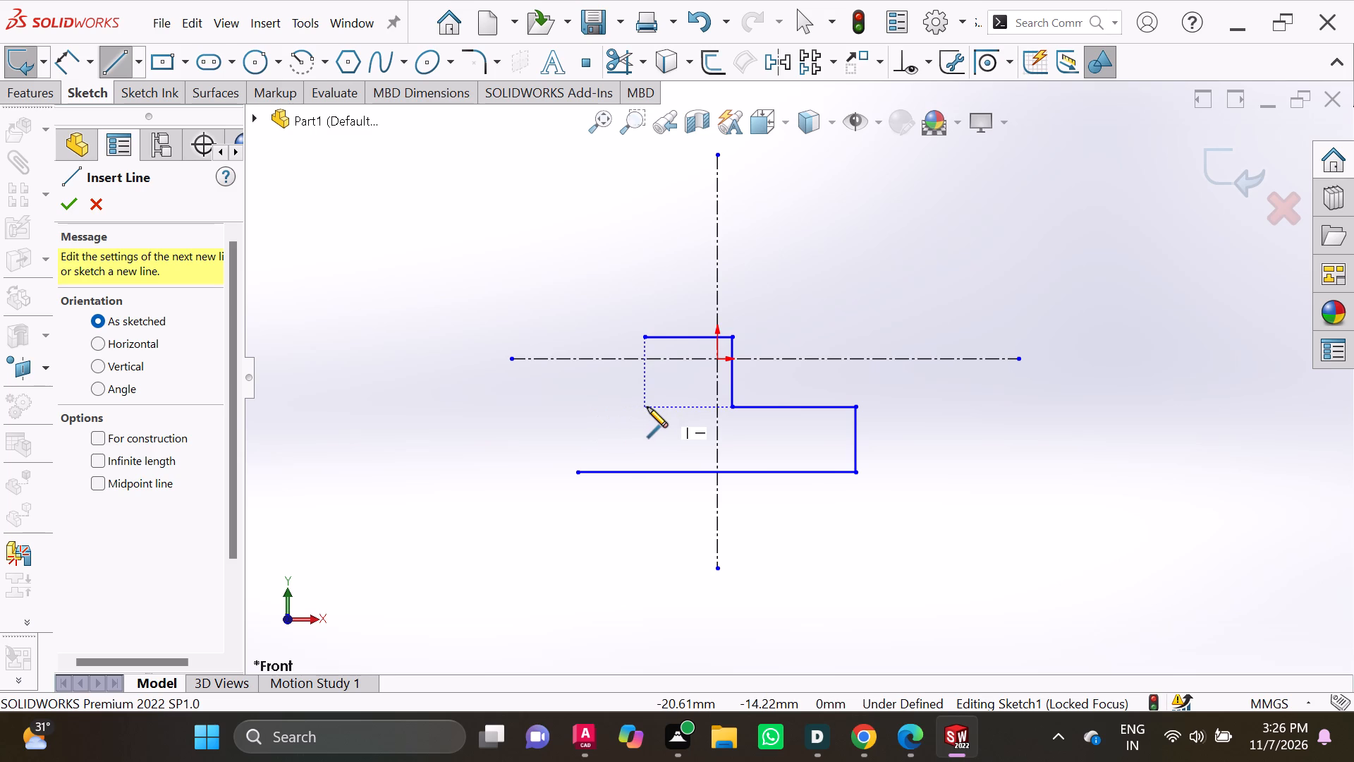
{"action": "left_click", "coordinate": [644, 404]}
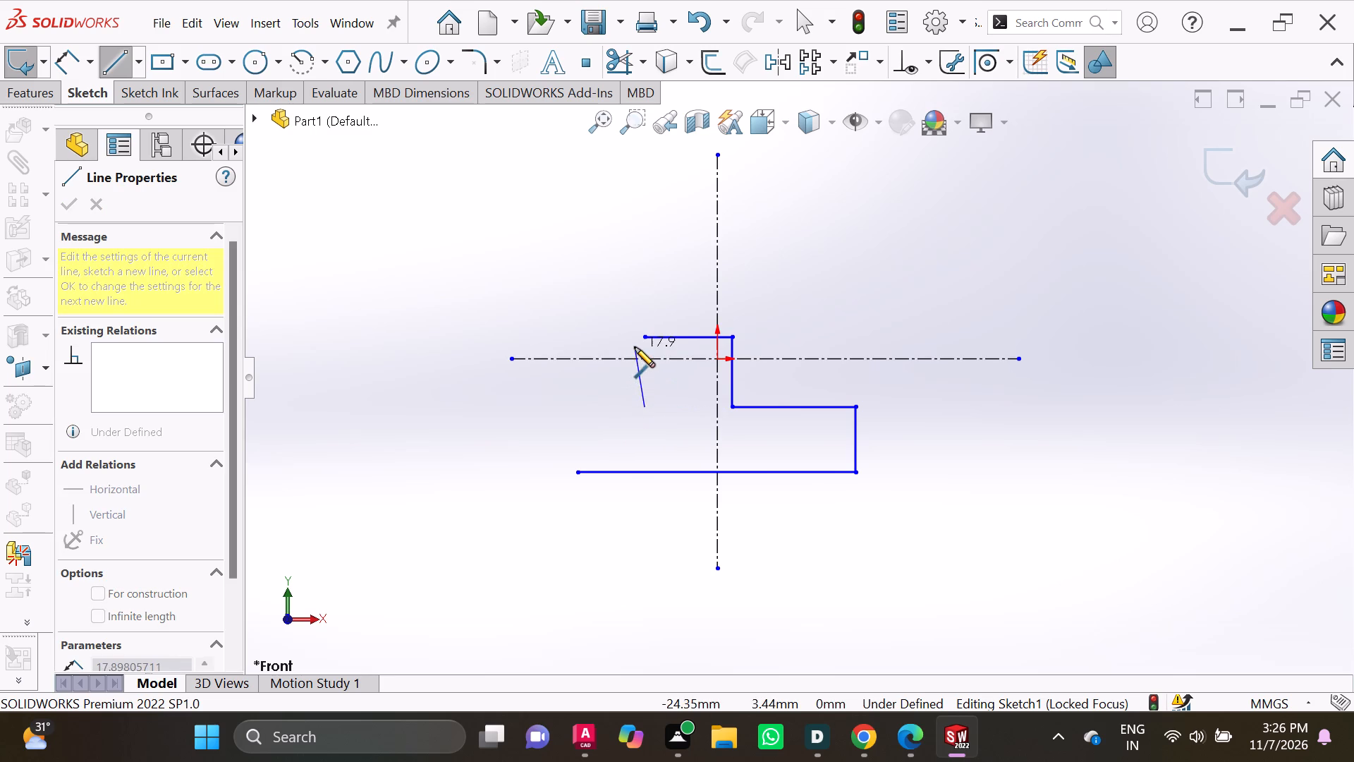
{"action": "left_click", "coordinate": [645, 339]}
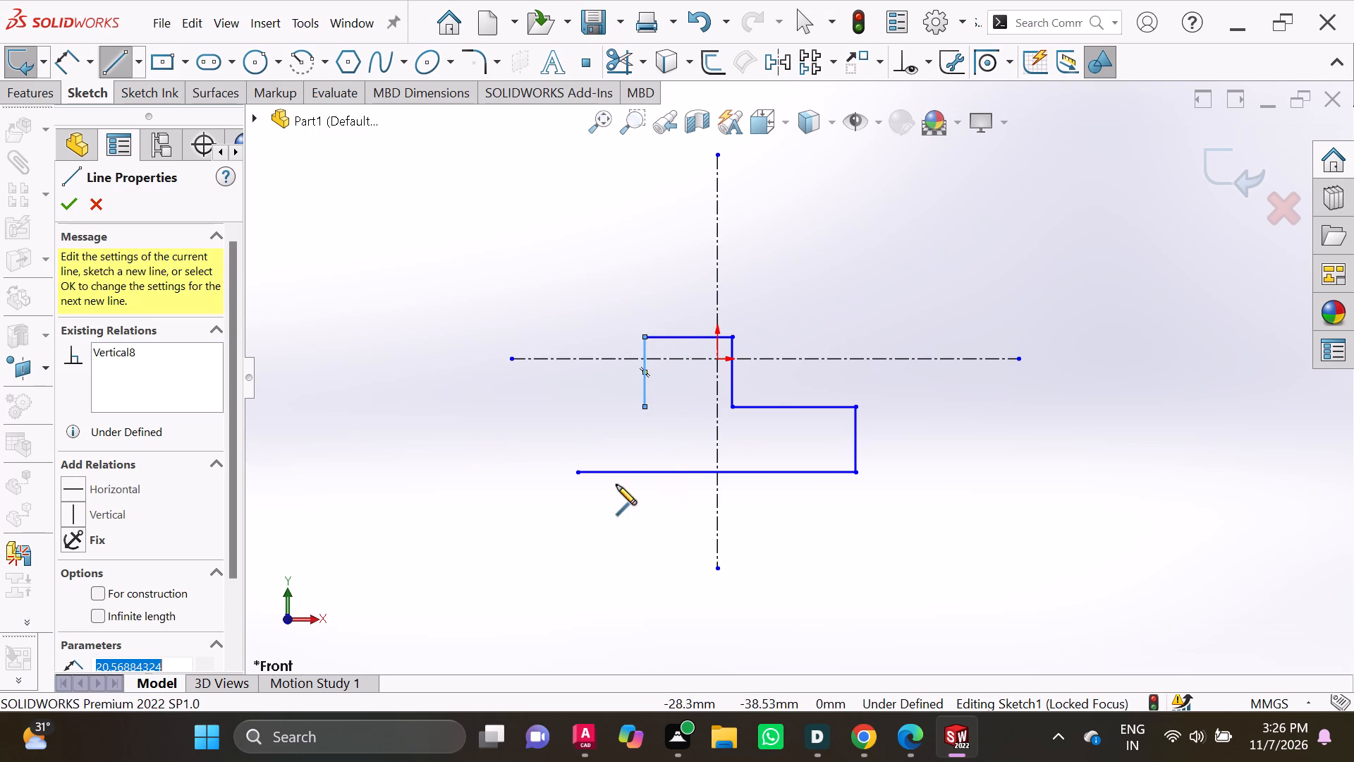
{"action": "left_click", "coordinate": [581, 473]}
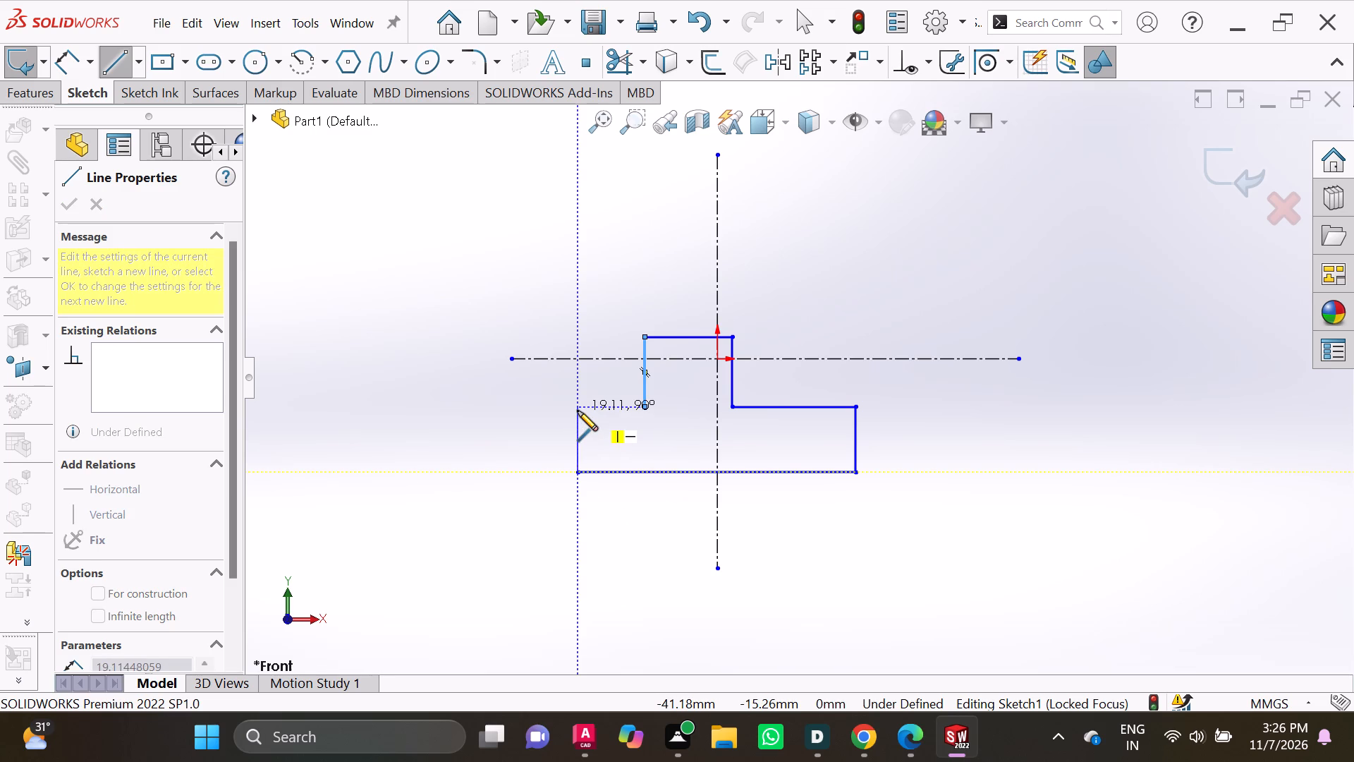
{"action": "left_click", "coordinate": [578, 411]}
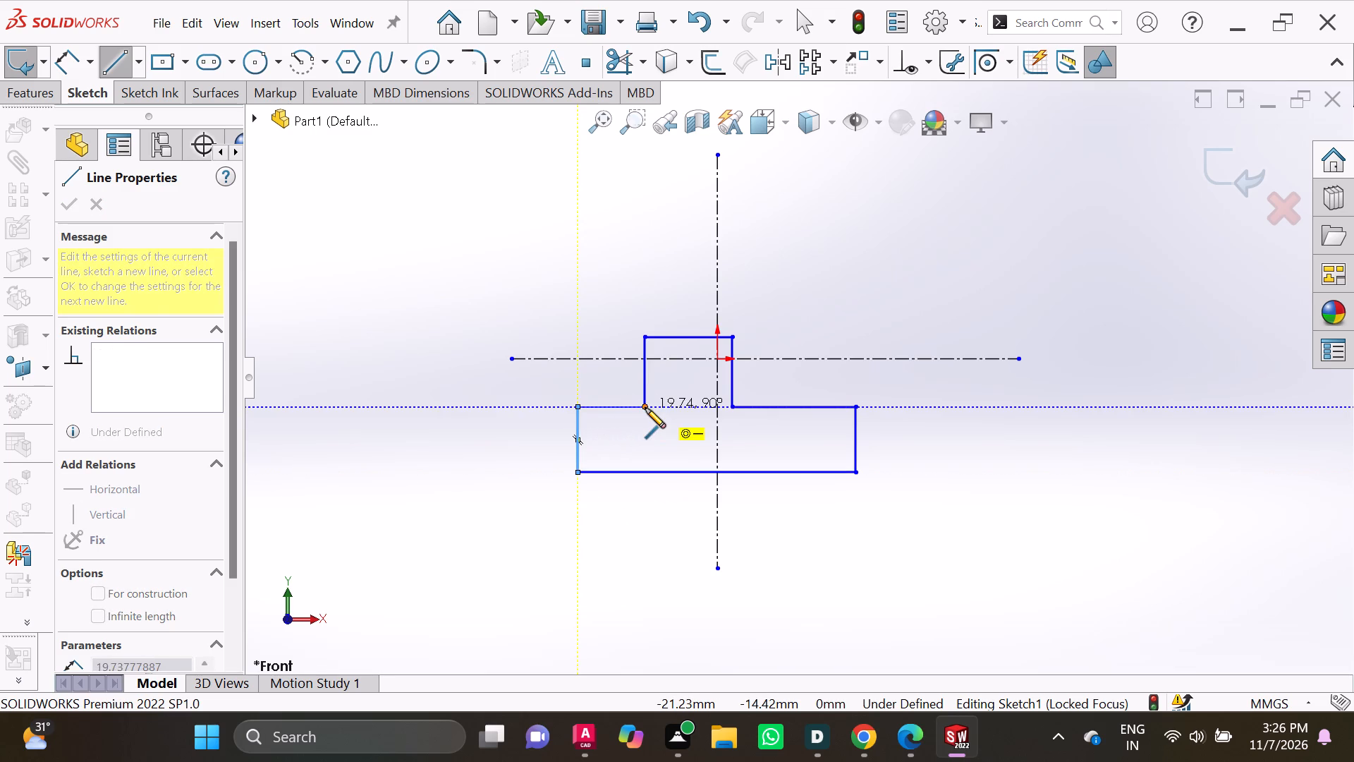
{"action": "left_click", "coordinate": [645, 408]}
{"action": "key", "text": "Escape"}
{"action": "key", "text": "Escape"}
{"action": "key", "text": "Escape"}
{"action": "key", "text": "Escape"}
{"action": "key", "text": "Escape"}
{"action": "key", "text": "Escape"}
{"action": "key", "text": "Escape"}
{"action": "key", "text": "Escape"}
{"action": "key", "text": "Escape"}
{"action": "key", "text": "Escape"}
{"action": "key", "text": "Escape"}
{"action": "key", "text": "Escape"}
{"action": "key", "text": "Escape"}
{"action": "key", "text": "Escape"}
{"action": "key", "text": "Escape"}
{"action": "key", "text": "Escape"}
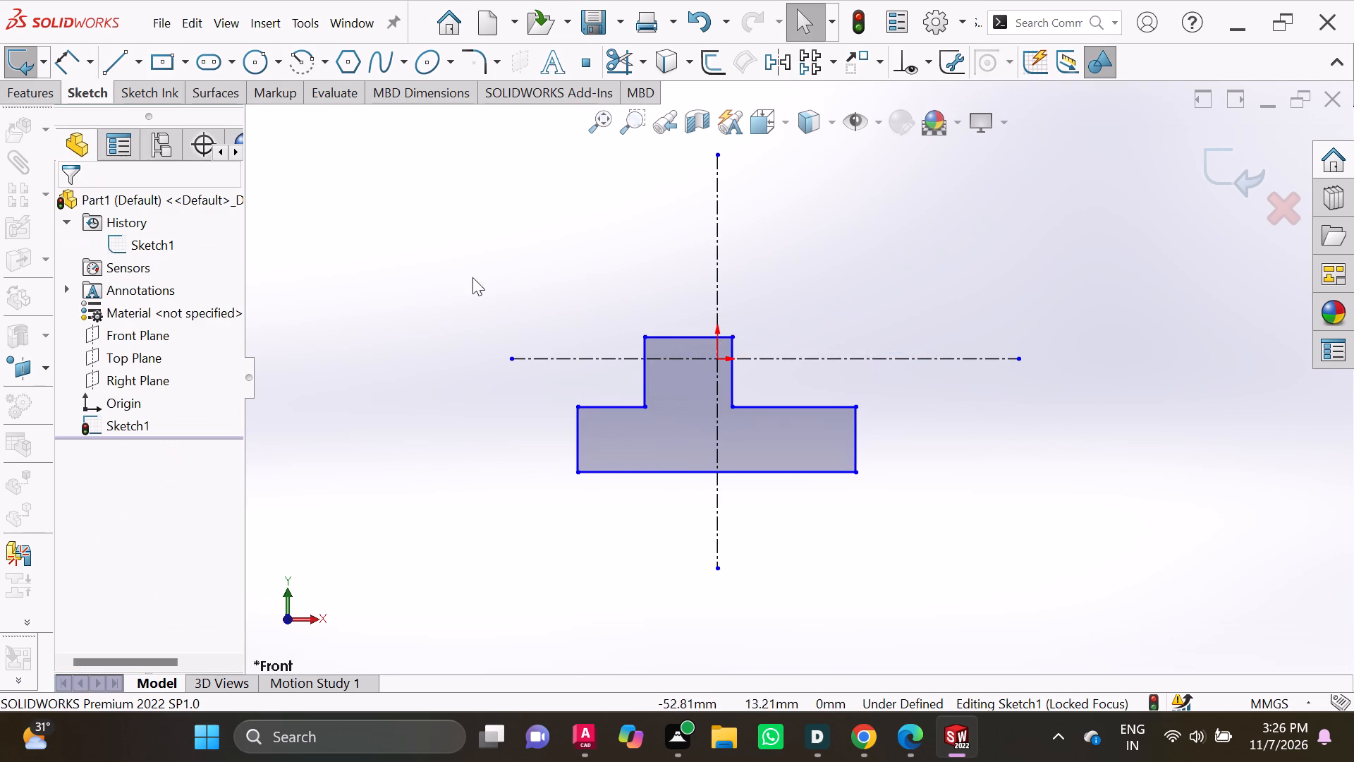
{"action": "key", "text": "Escape"}
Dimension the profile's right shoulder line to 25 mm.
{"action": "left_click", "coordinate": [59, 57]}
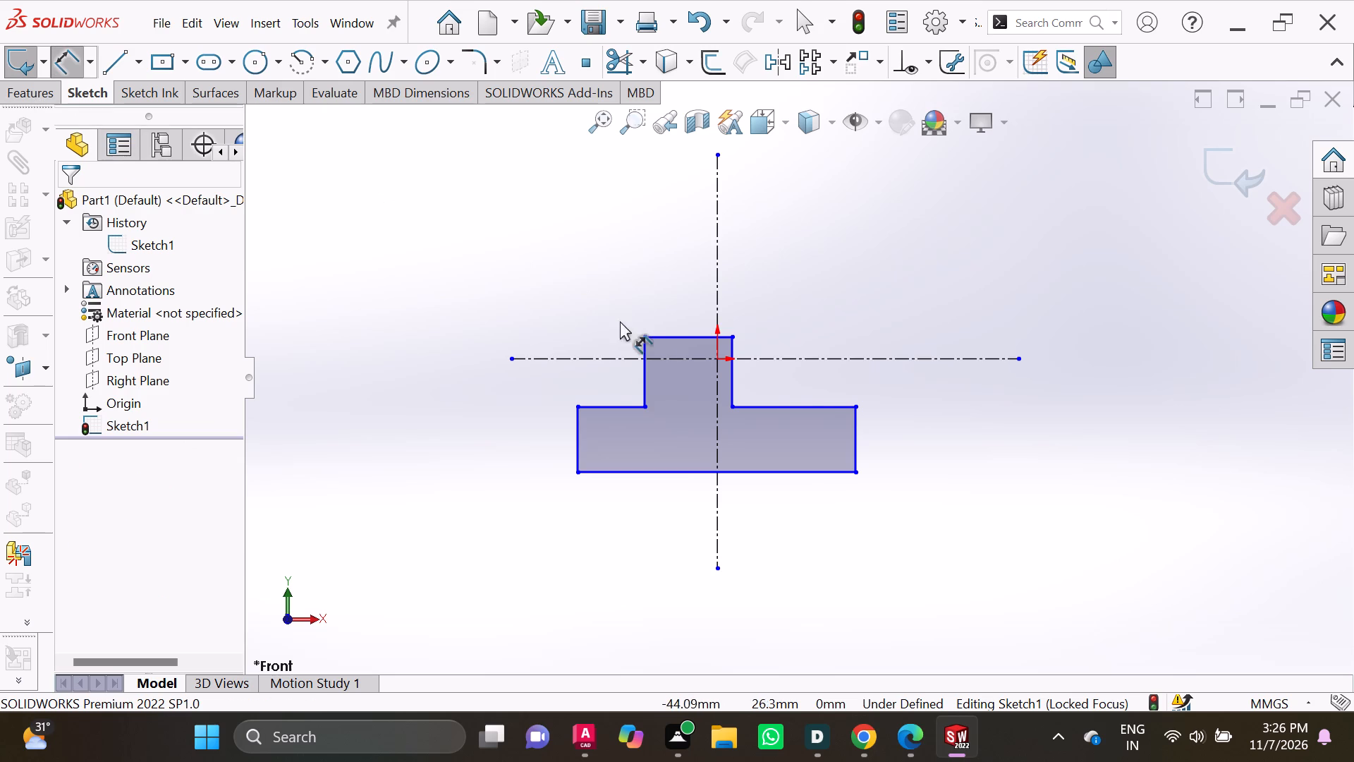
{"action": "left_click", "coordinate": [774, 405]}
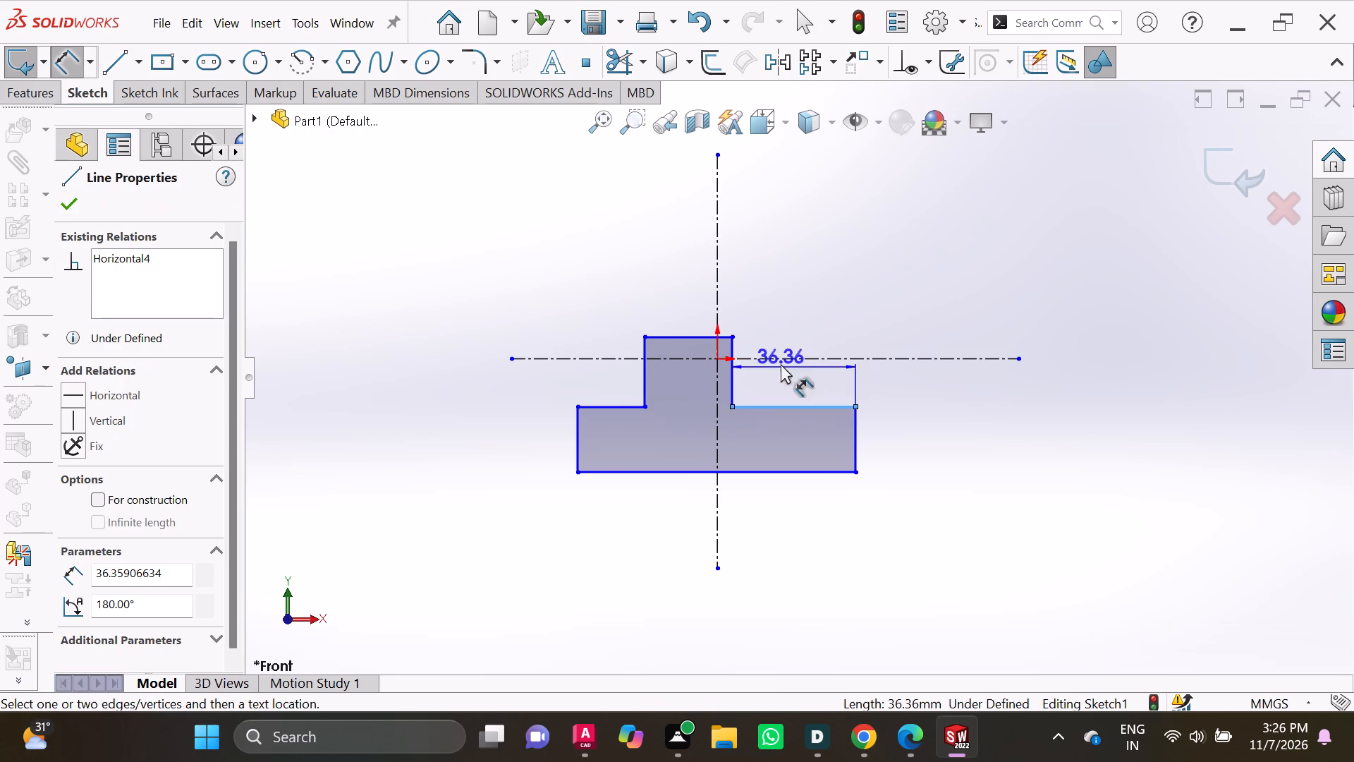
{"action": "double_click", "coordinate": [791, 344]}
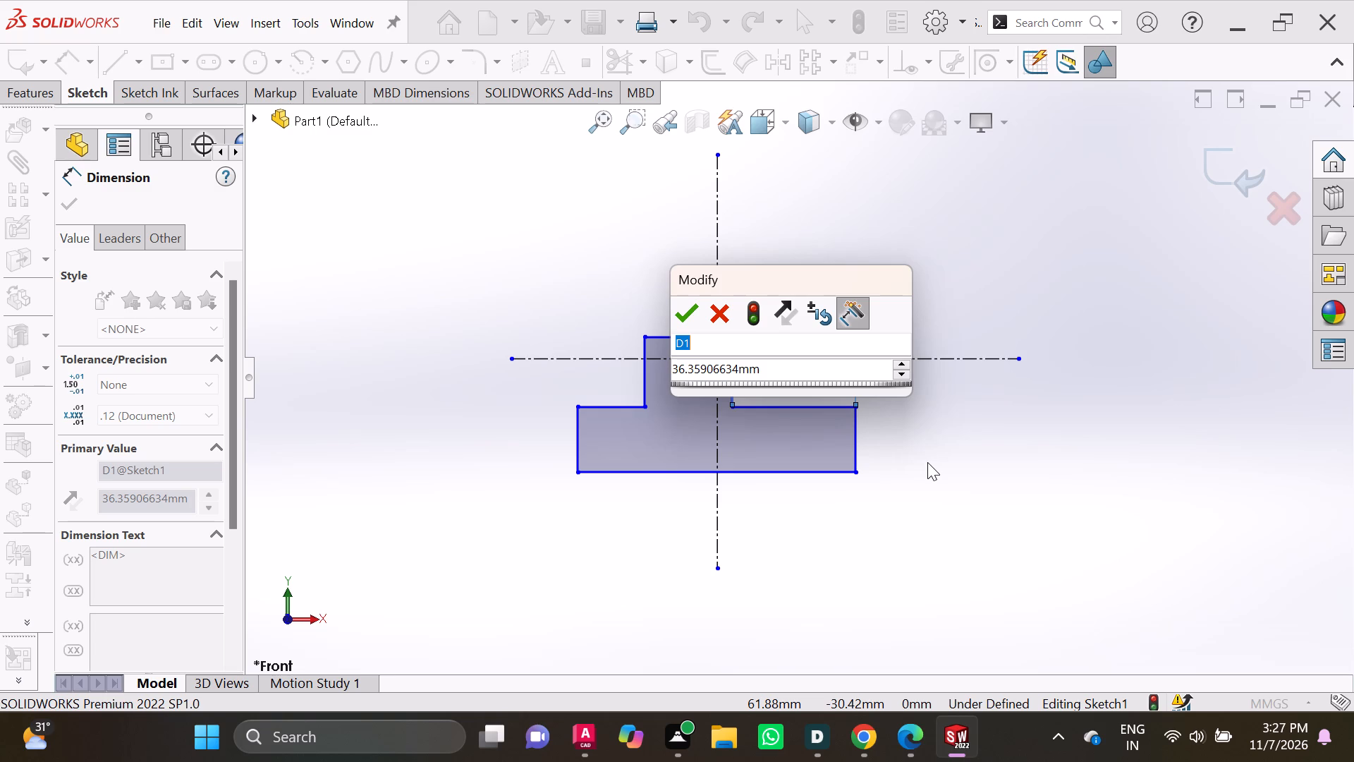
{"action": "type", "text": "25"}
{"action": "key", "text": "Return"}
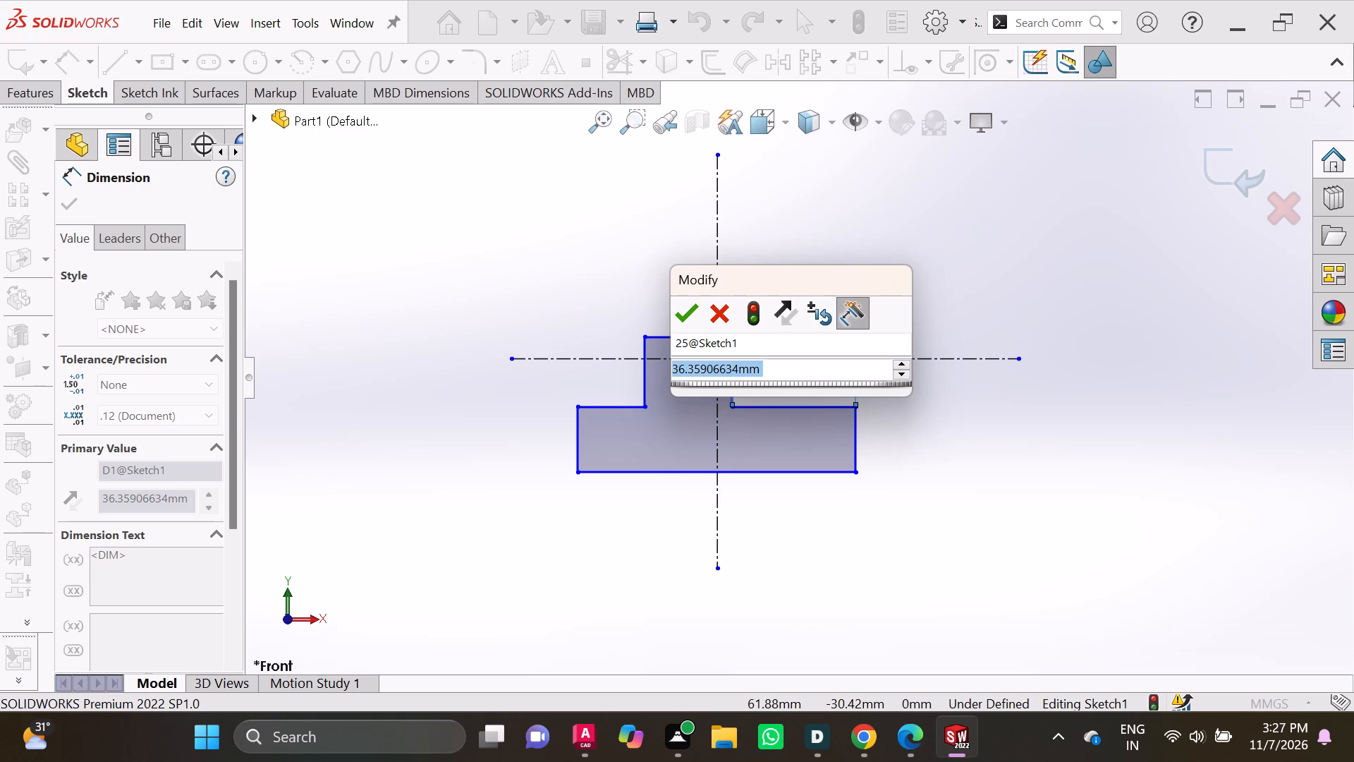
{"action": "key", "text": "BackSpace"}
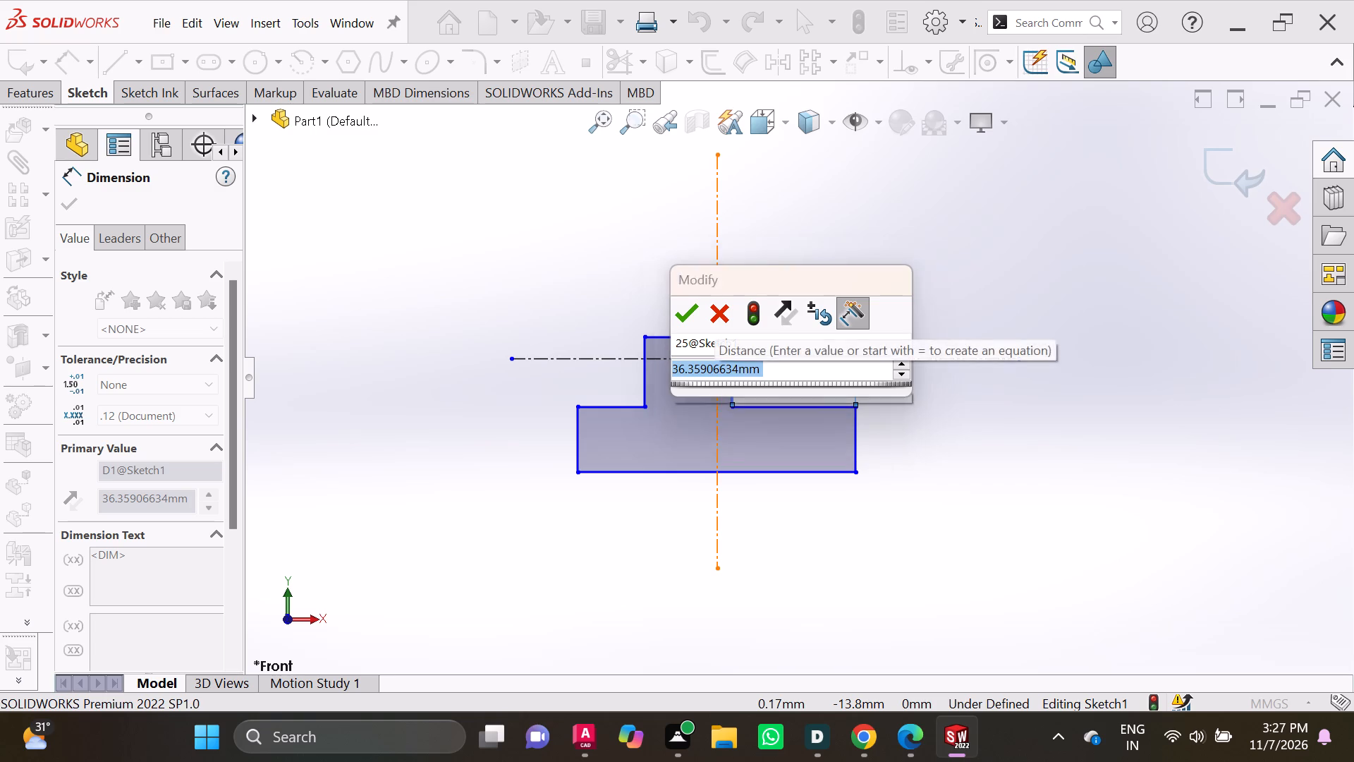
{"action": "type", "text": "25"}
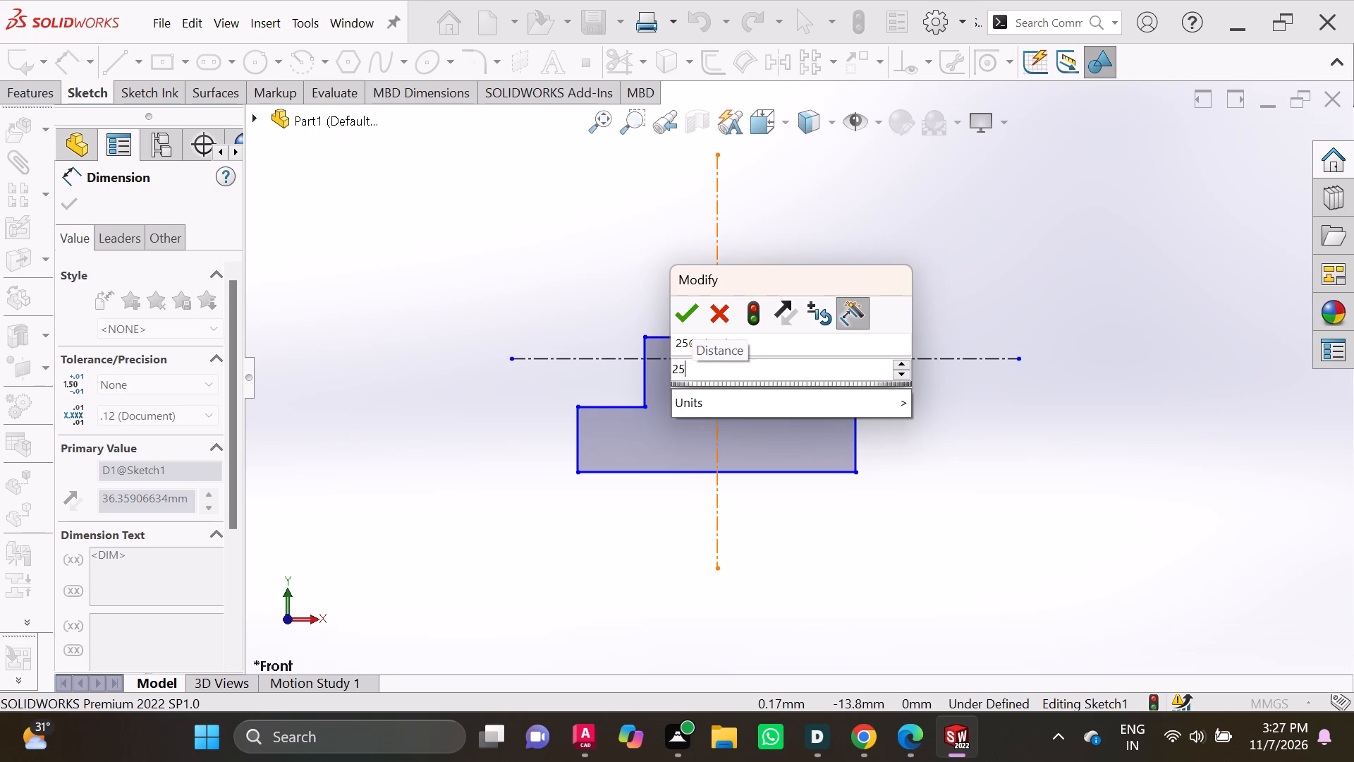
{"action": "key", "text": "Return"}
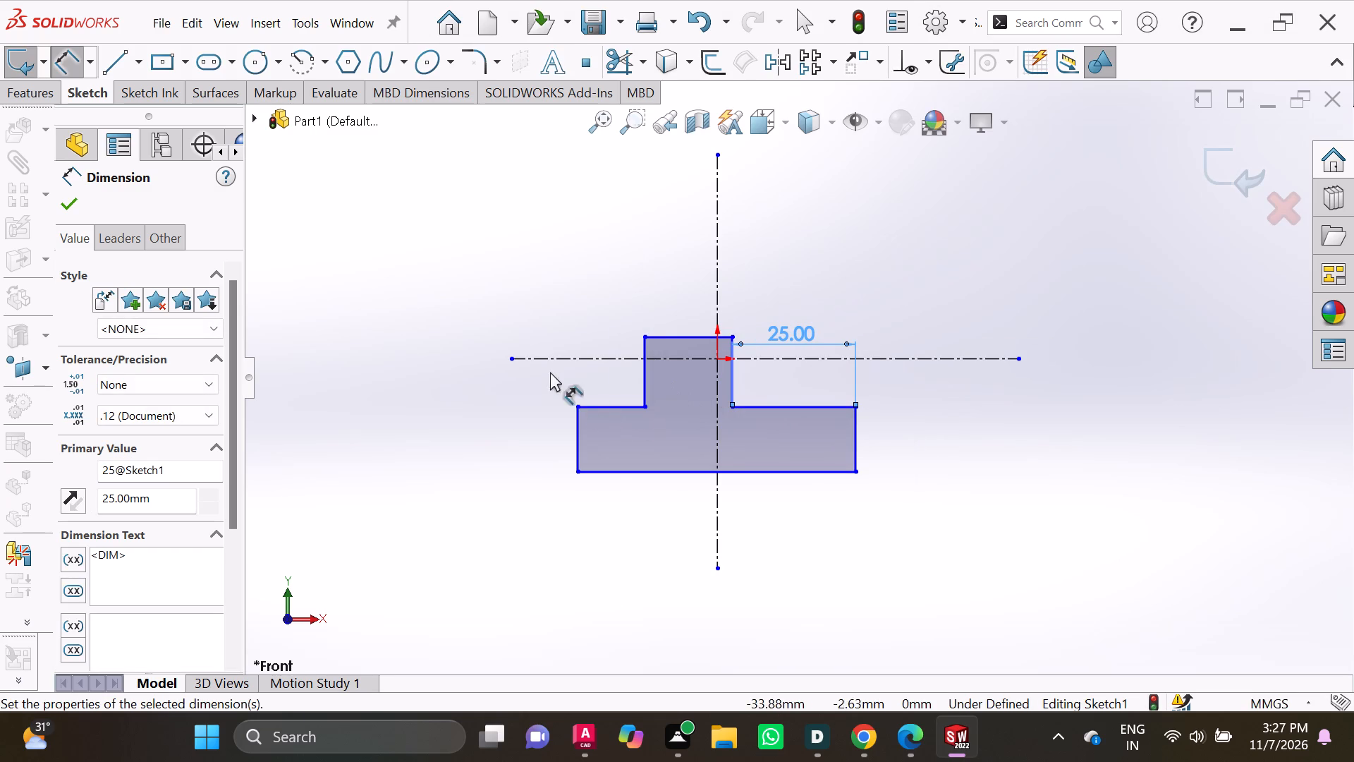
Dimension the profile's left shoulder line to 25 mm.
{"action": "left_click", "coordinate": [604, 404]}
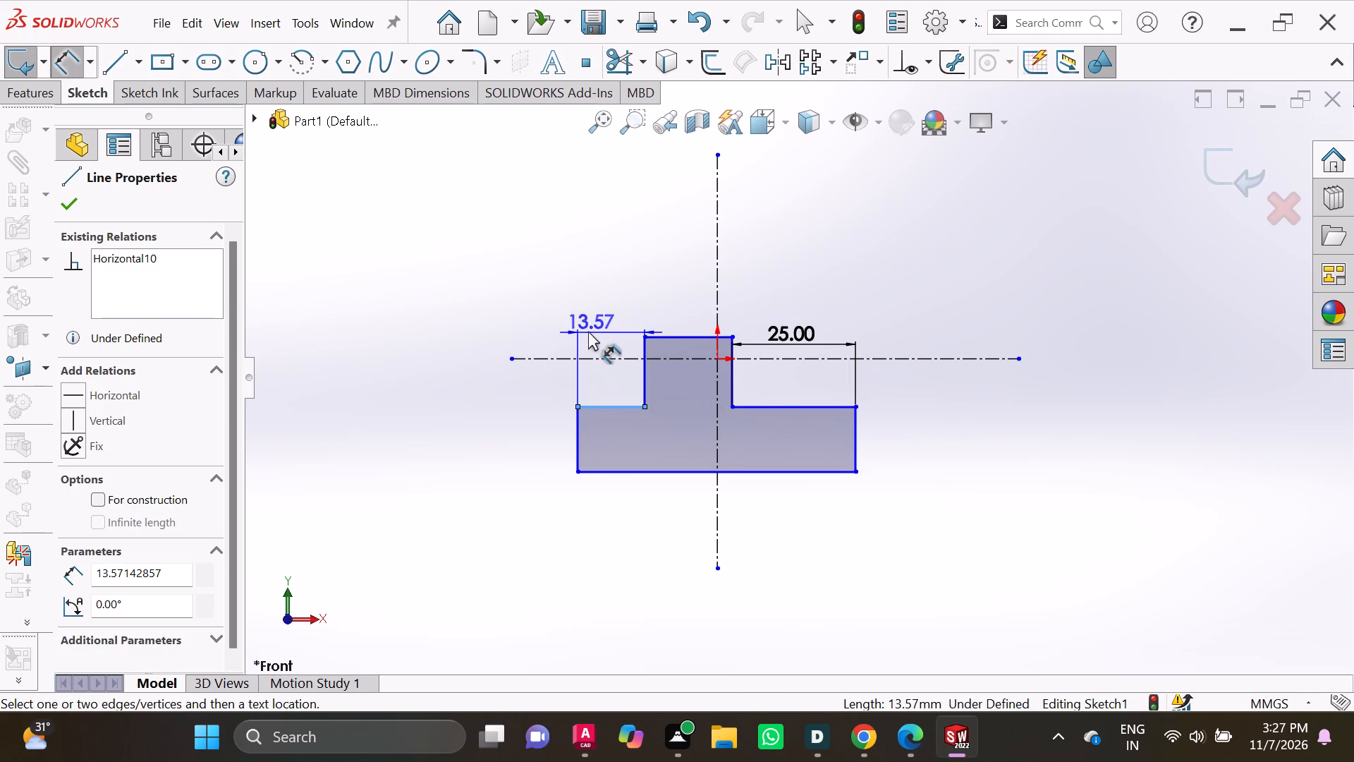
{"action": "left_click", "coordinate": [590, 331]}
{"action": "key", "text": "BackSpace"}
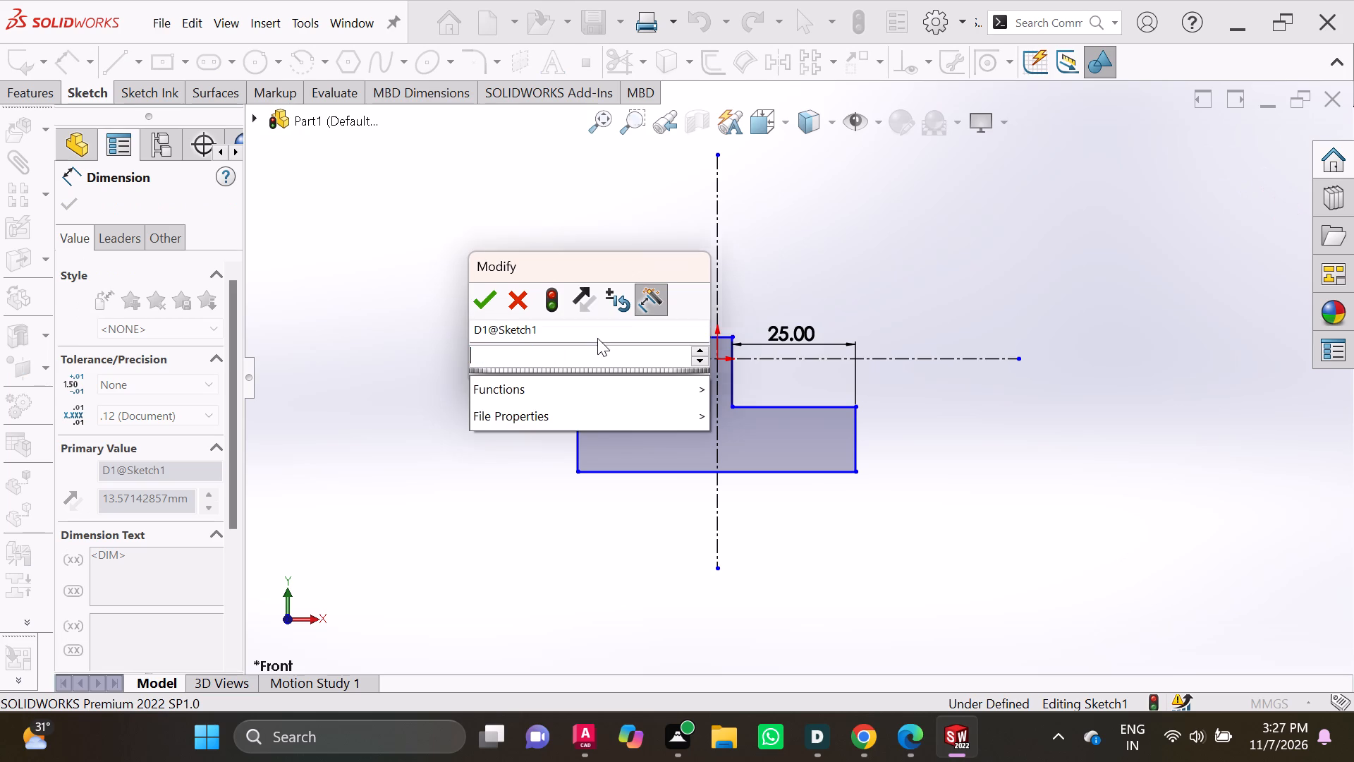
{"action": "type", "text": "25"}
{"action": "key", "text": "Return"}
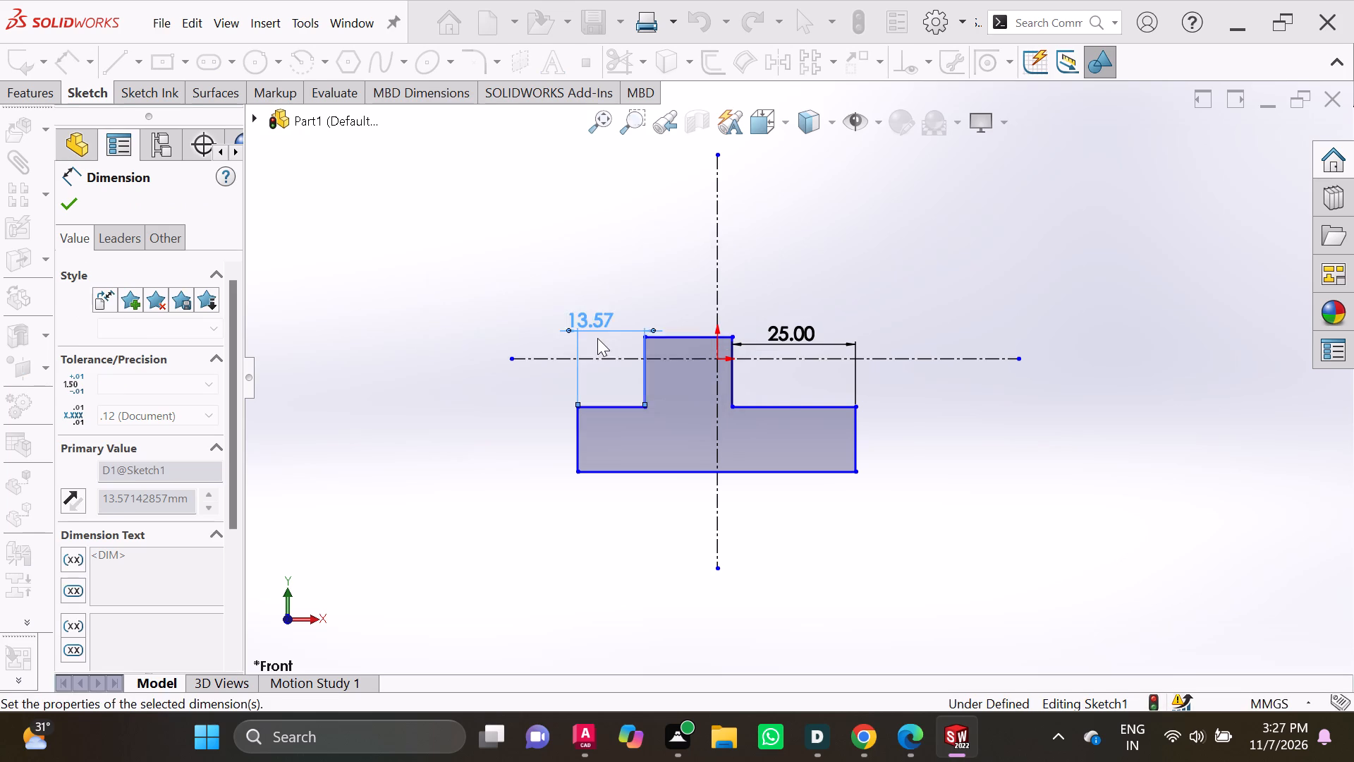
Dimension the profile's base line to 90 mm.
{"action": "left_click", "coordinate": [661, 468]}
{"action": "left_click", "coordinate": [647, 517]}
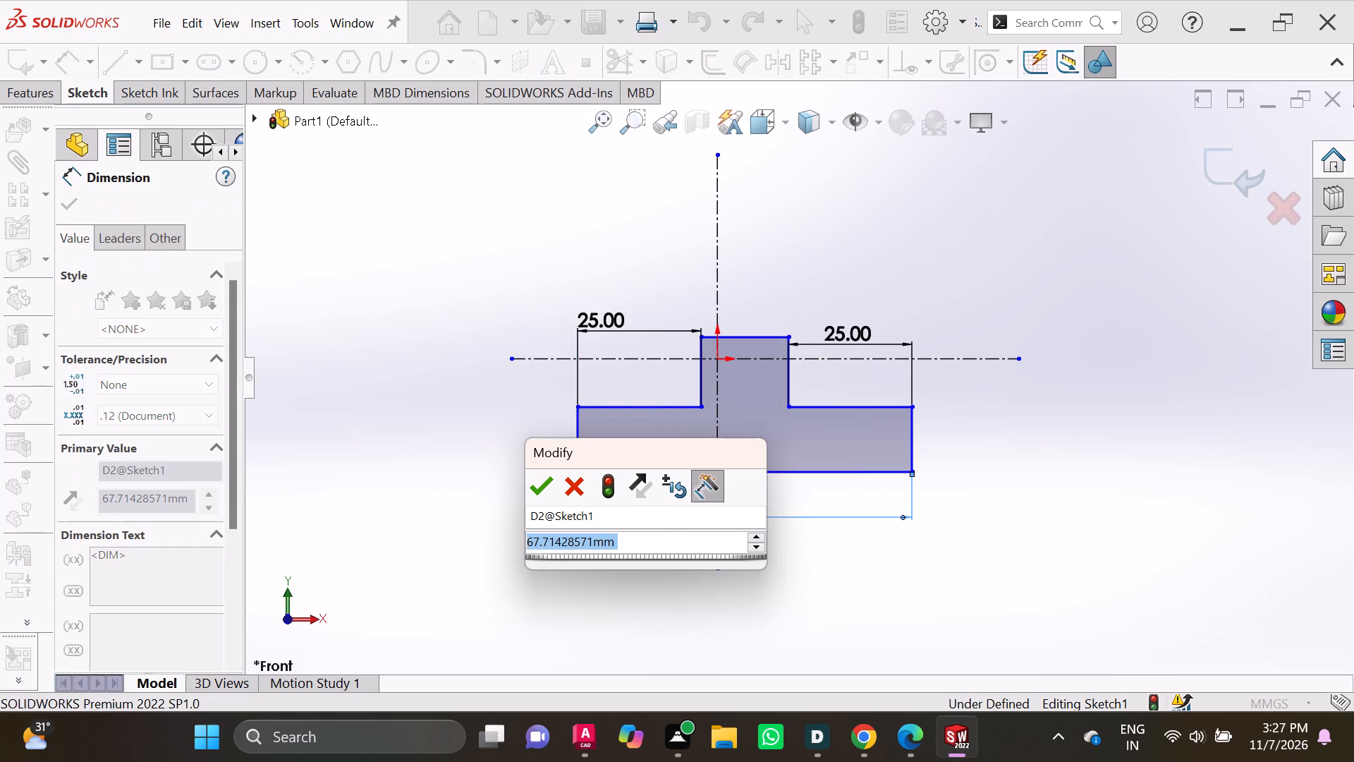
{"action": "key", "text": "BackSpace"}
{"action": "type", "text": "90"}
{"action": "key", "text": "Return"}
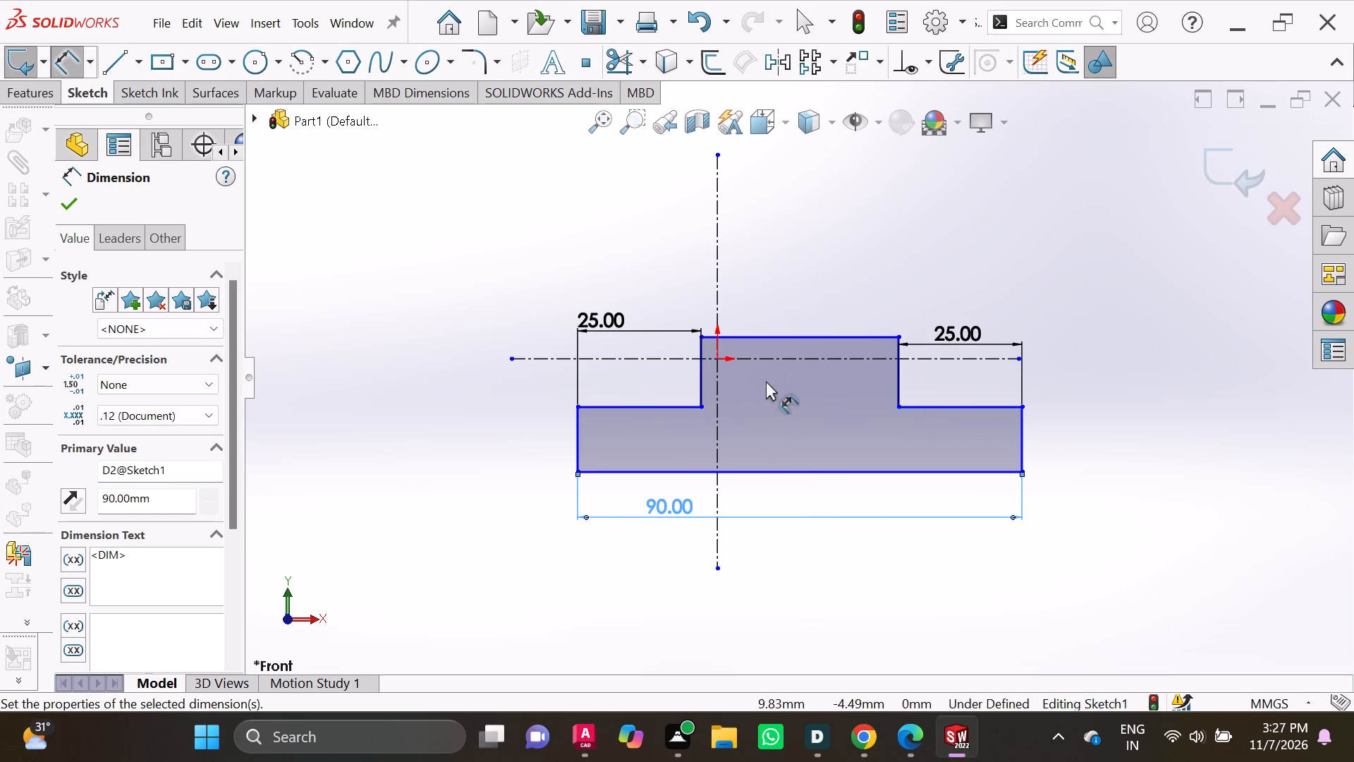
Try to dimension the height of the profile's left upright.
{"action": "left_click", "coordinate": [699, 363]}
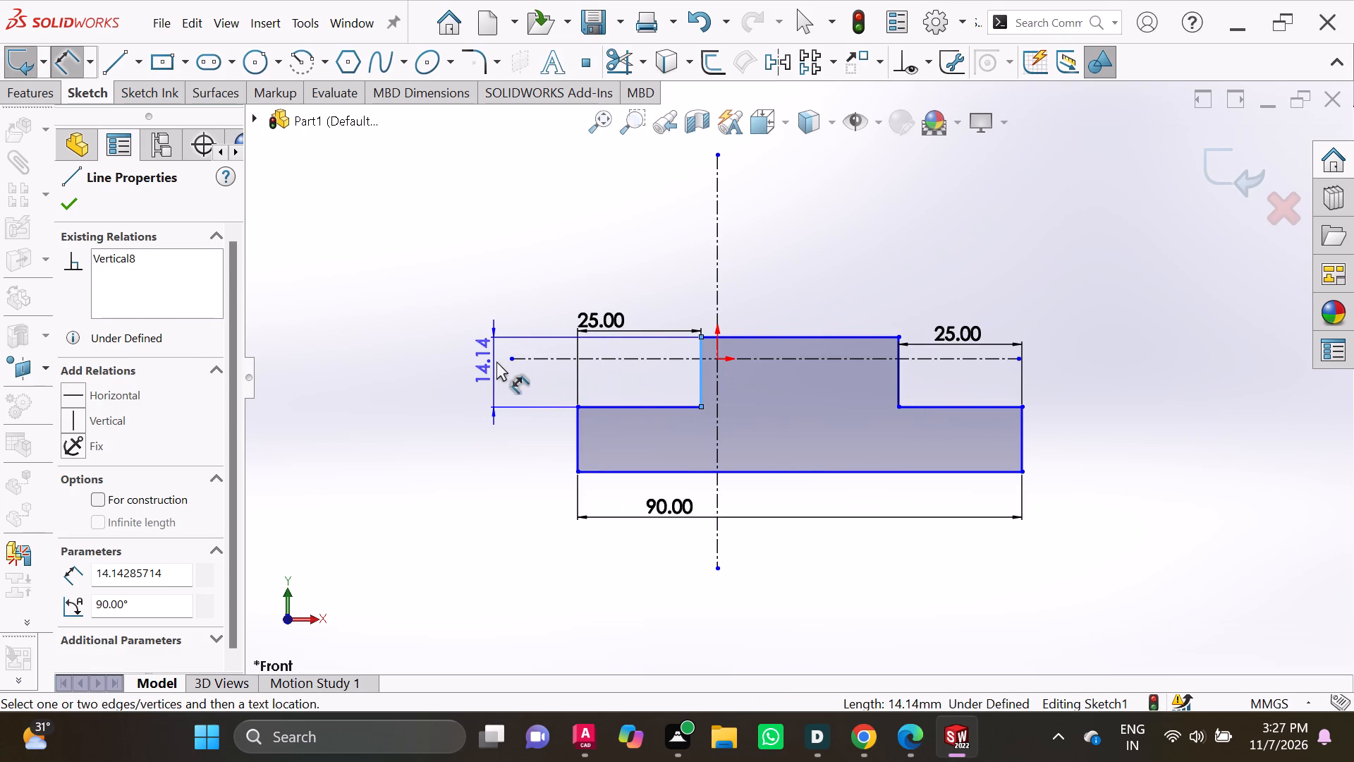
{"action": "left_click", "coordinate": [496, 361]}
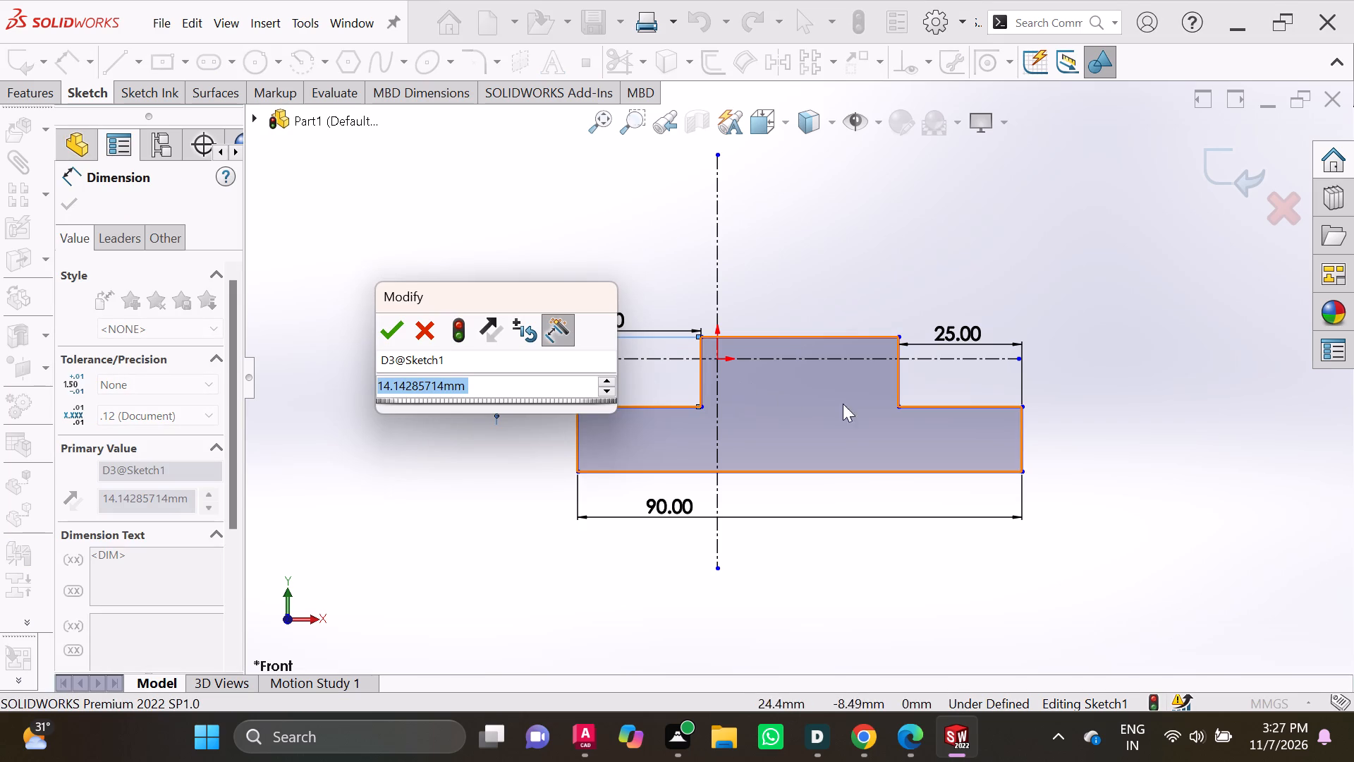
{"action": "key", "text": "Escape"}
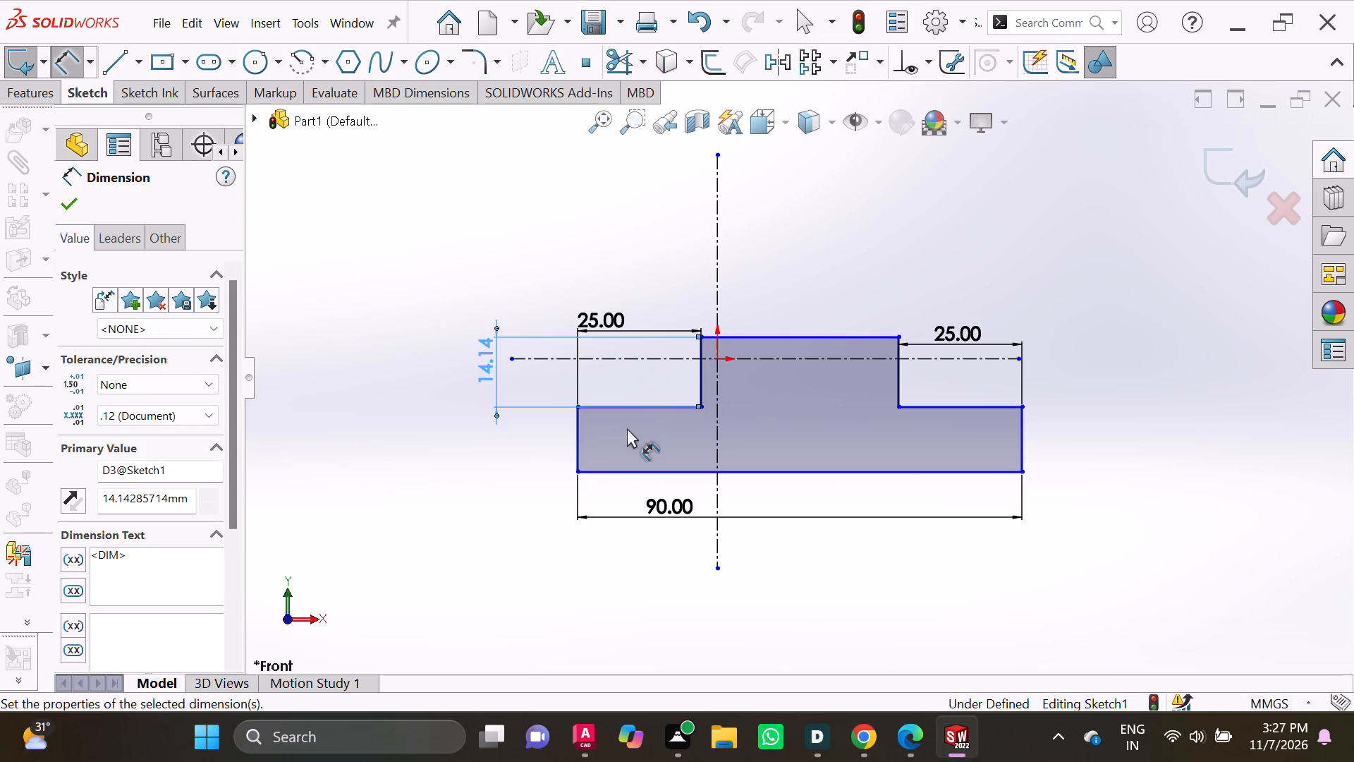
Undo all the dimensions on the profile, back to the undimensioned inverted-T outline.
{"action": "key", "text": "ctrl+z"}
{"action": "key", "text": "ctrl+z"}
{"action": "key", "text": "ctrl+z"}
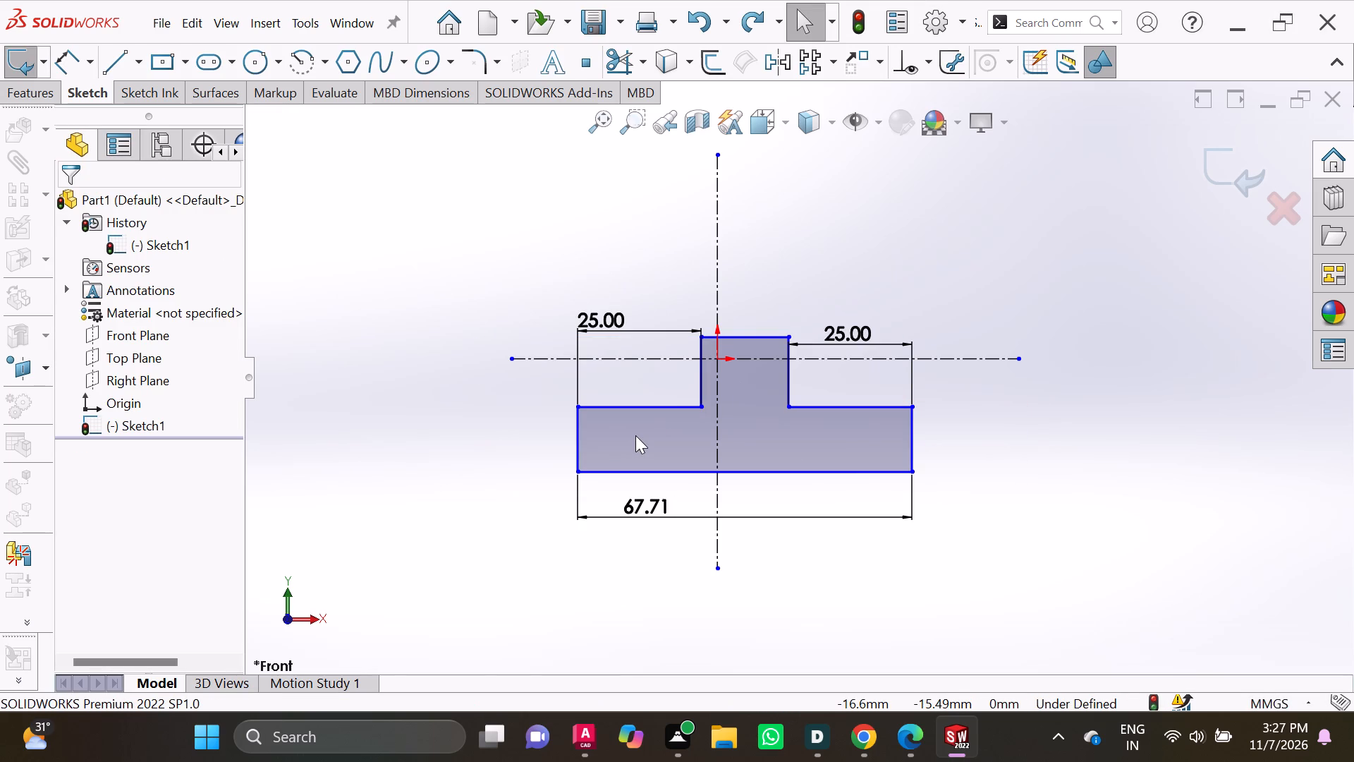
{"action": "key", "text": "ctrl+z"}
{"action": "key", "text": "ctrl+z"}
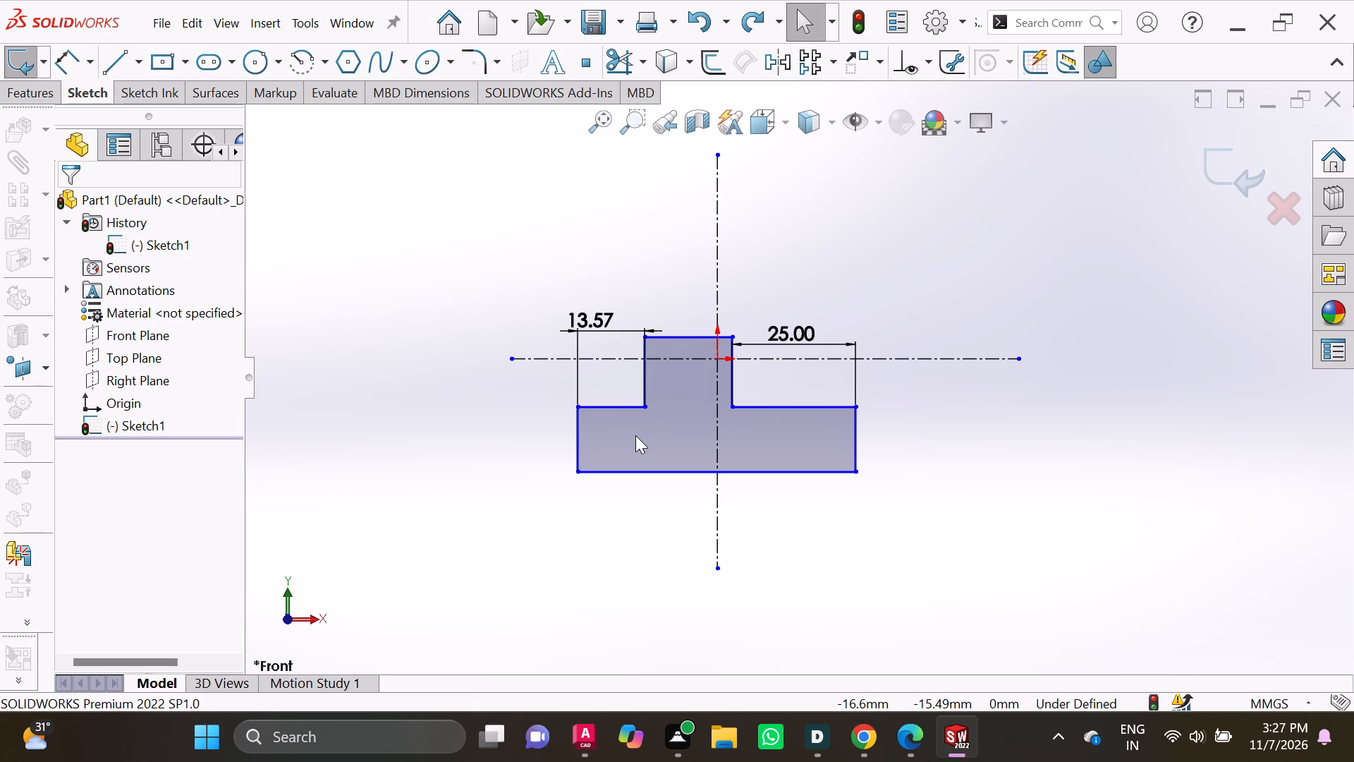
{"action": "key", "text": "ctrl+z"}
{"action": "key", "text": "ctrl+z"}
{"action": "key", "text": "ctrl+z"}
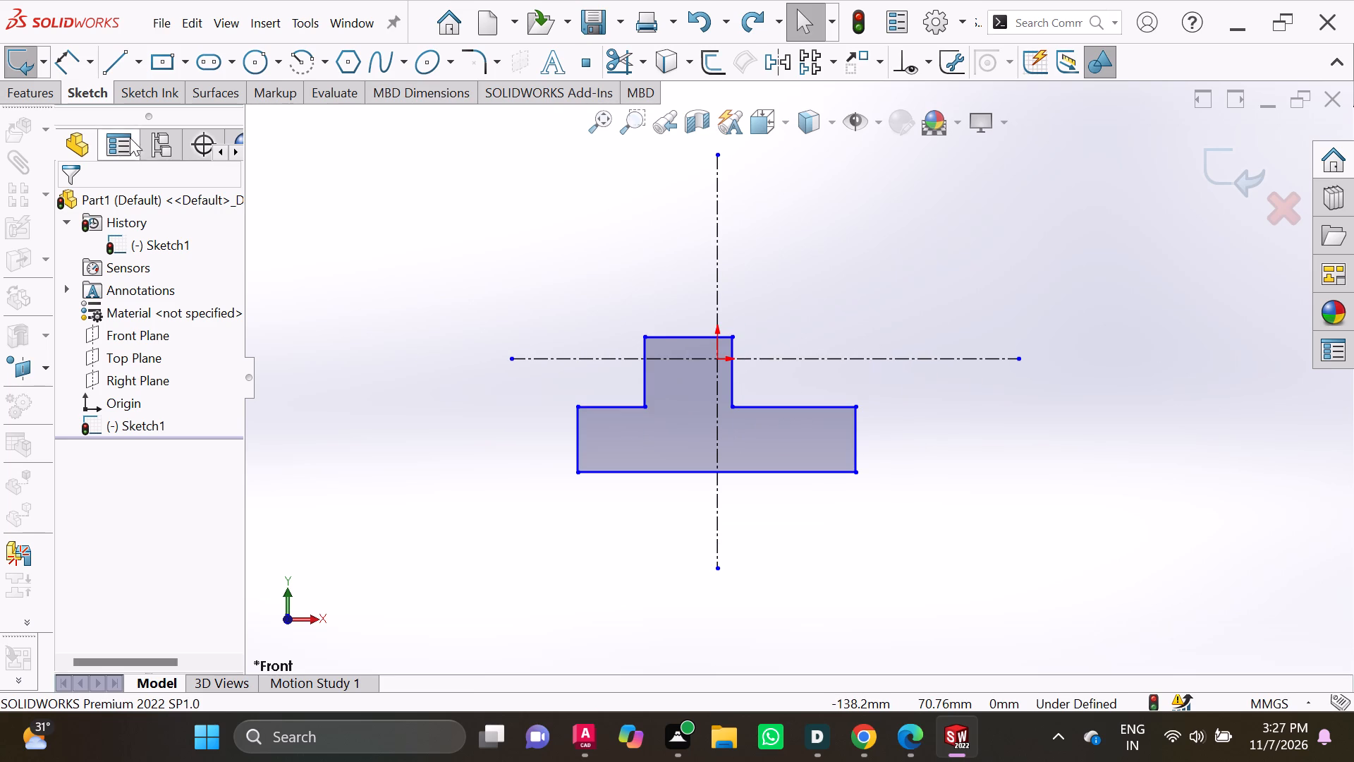
Dimension the horizontal shoulder line on the right of the profile's upright to 30 mm.
{"action": "left_click", "coordinate": [72, 54]}
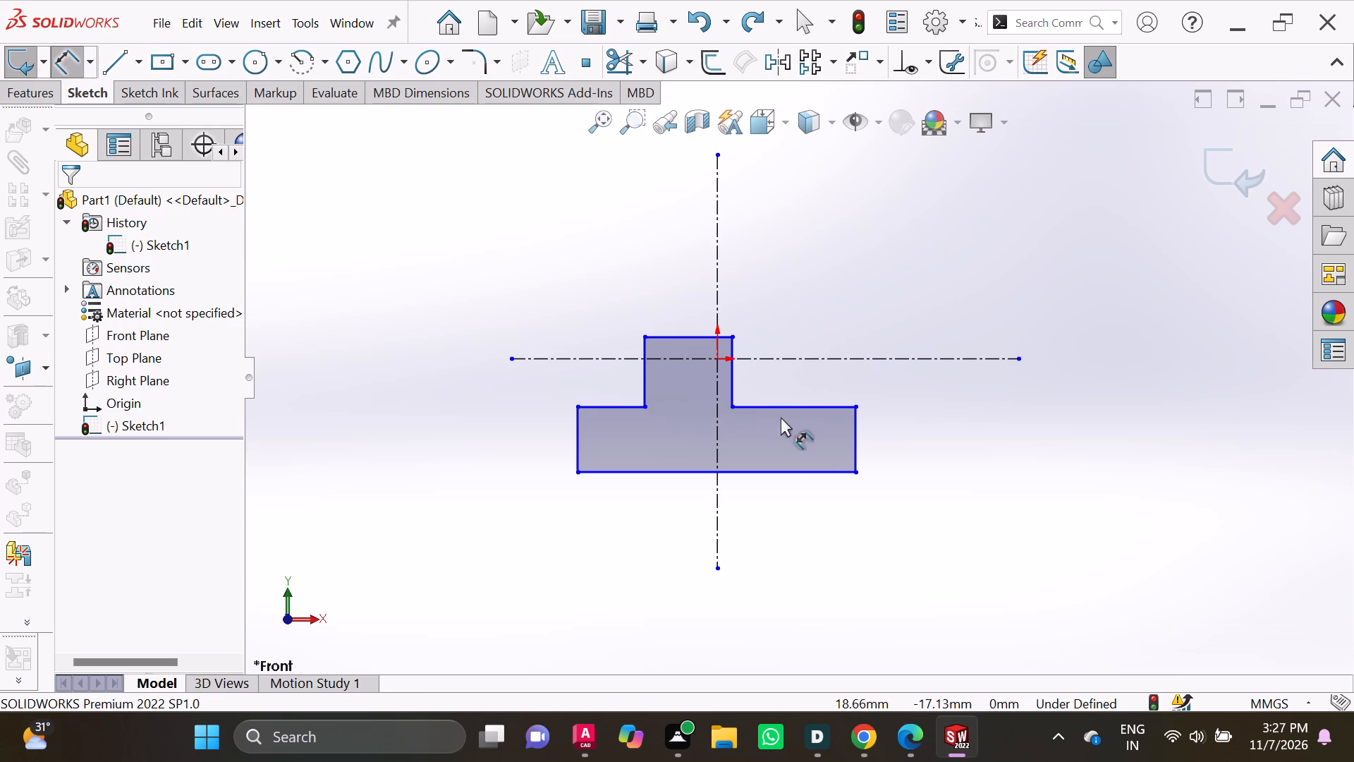
{"action": "left_click", "coordinate": [769, 405]}
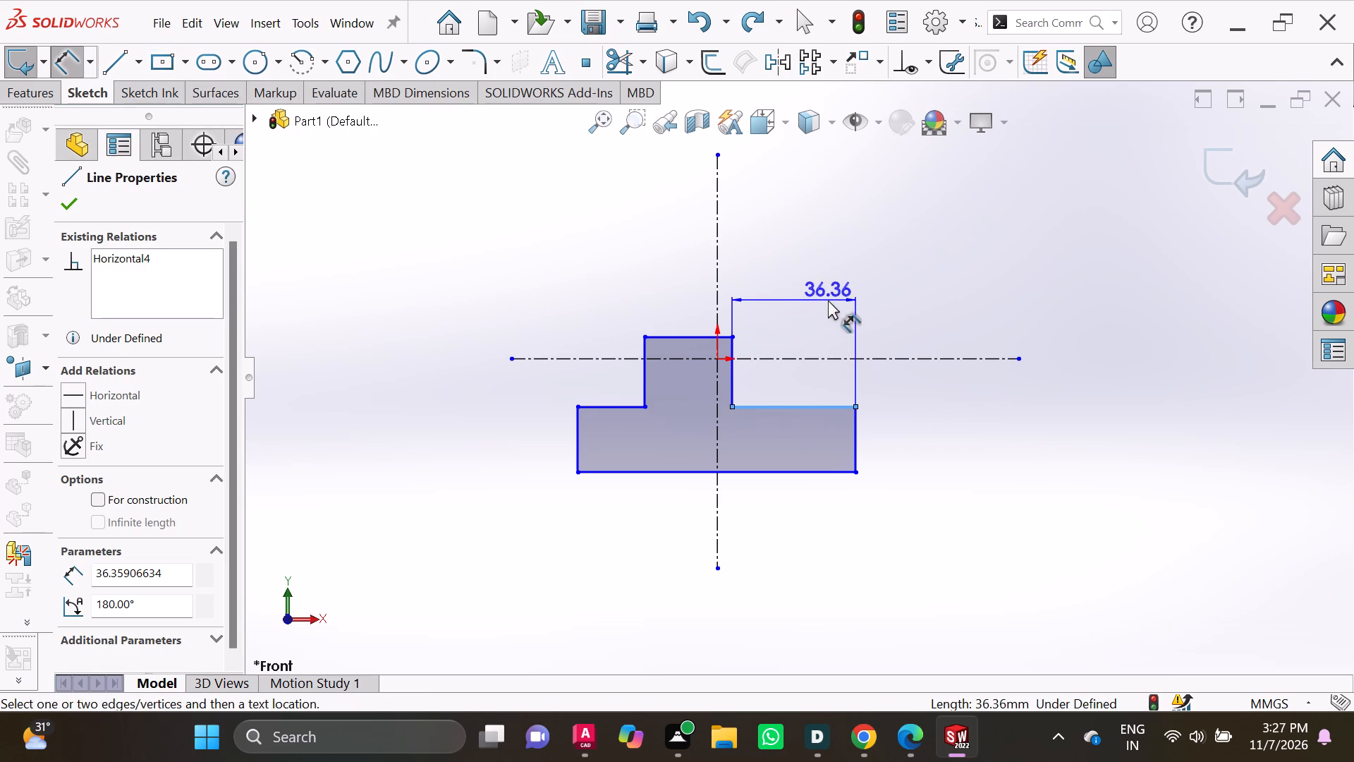
{"action": "left_click", "coordinate": [828, 300]}
{"action": "key", "text": "BackSpace"}
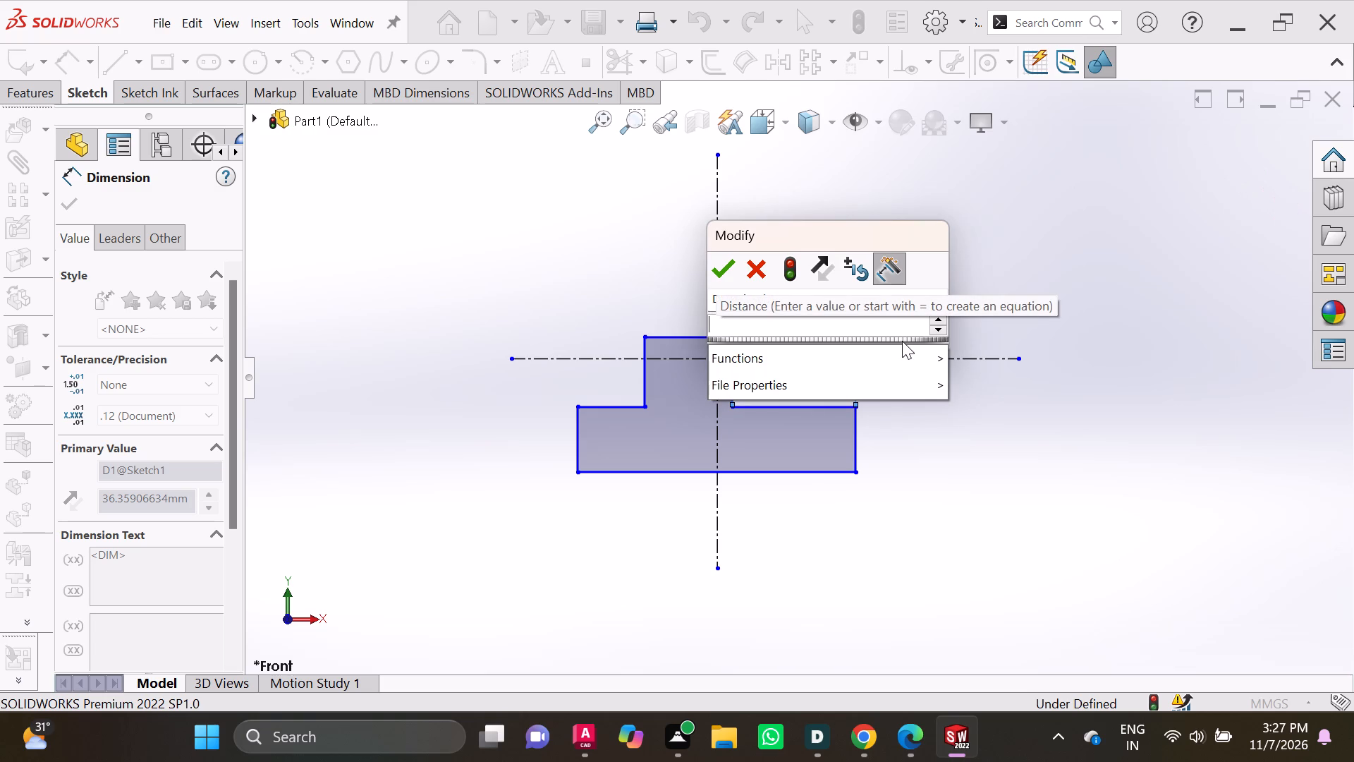
{"action": "key", "text": "2"}
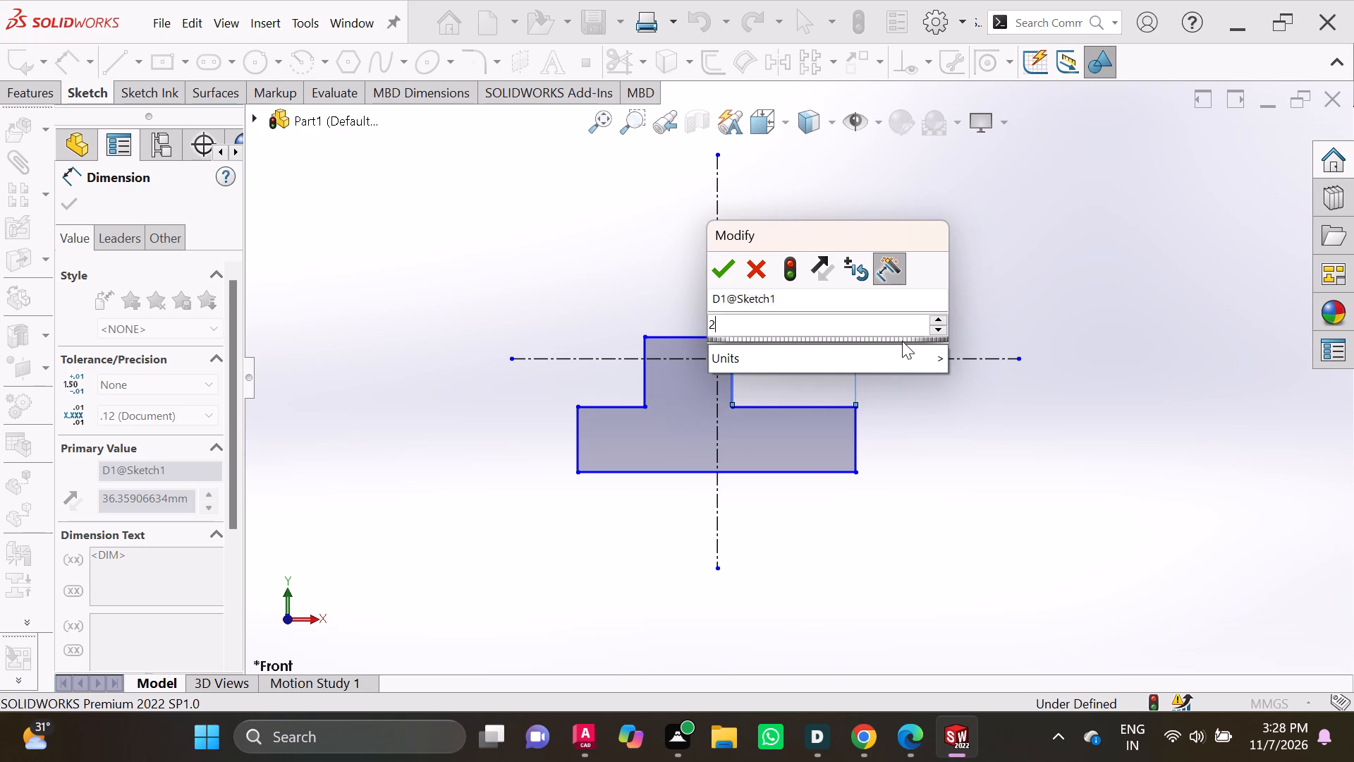
{"action": "key", "text": "BackSpace"}
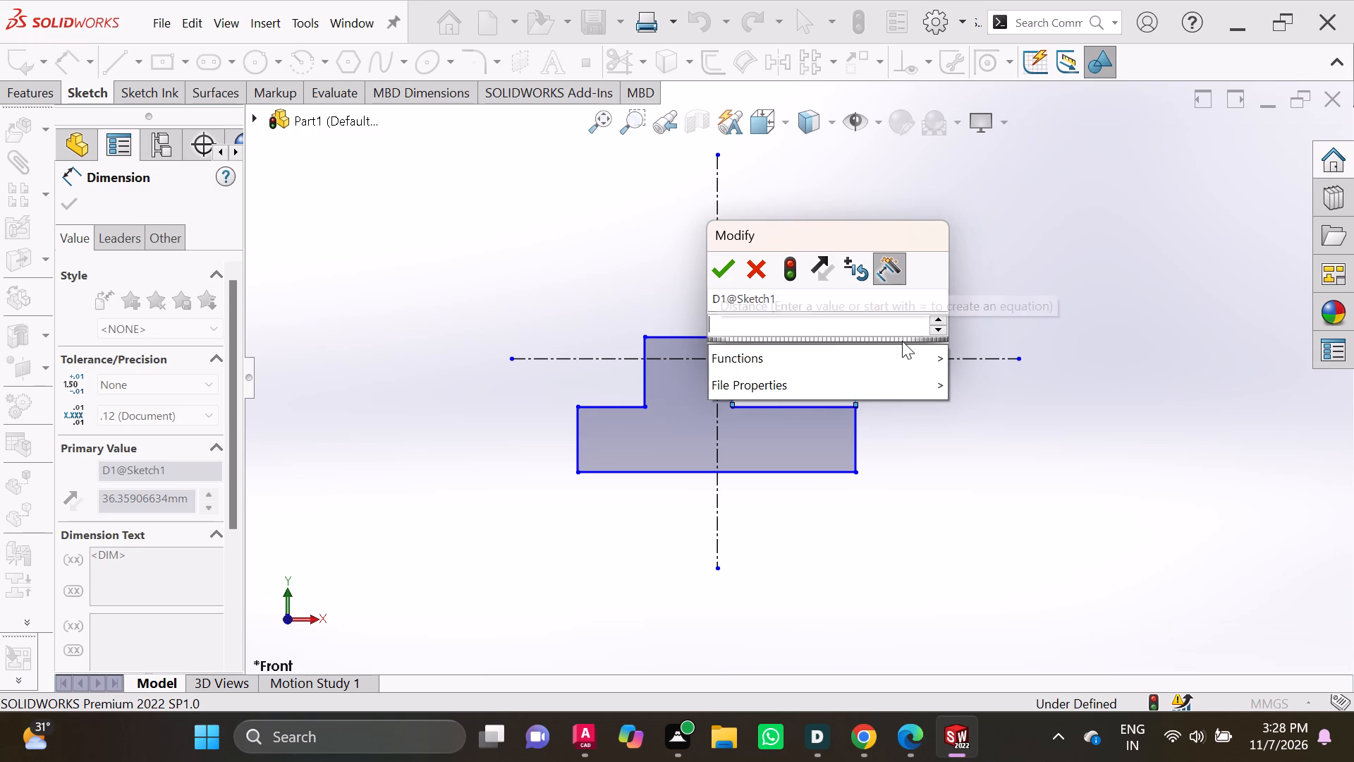
{"action": "type", "text": "30"}
{"action": "key", "text": "Return"}
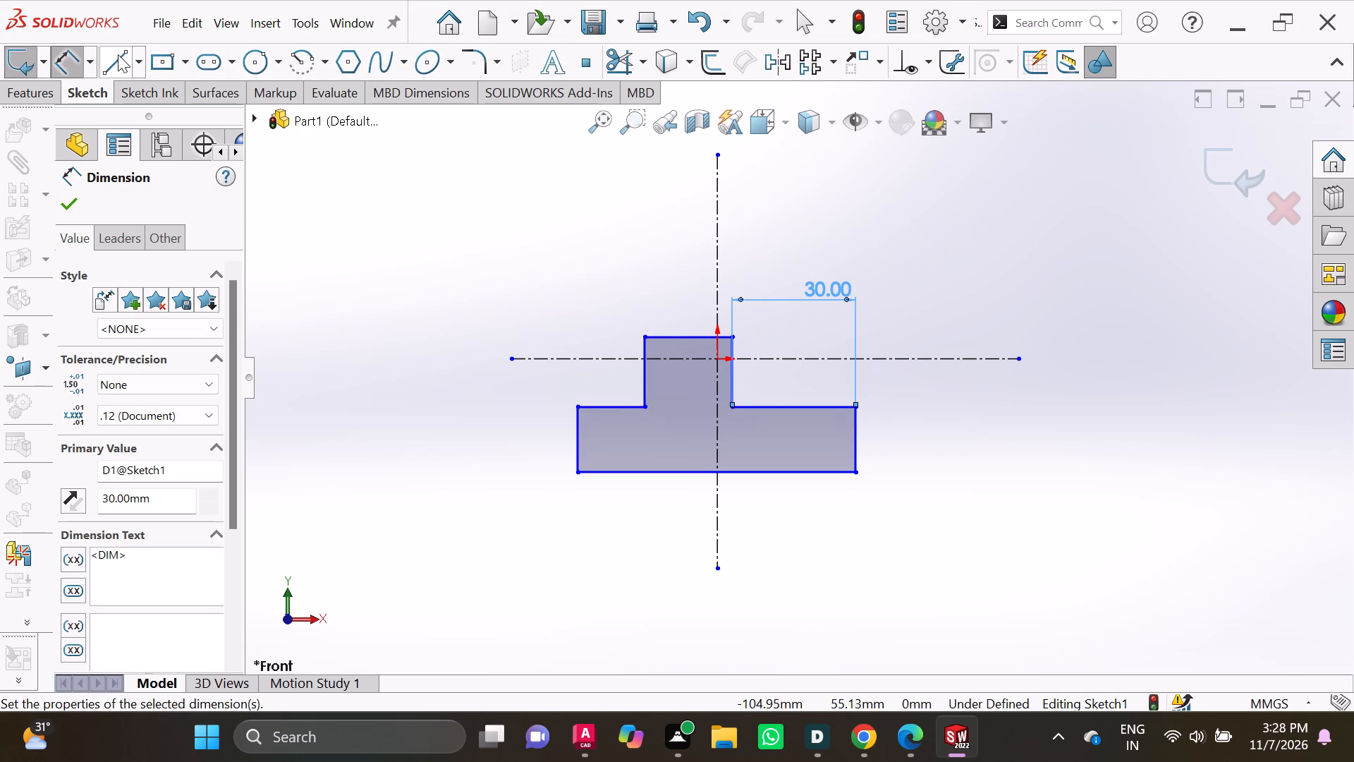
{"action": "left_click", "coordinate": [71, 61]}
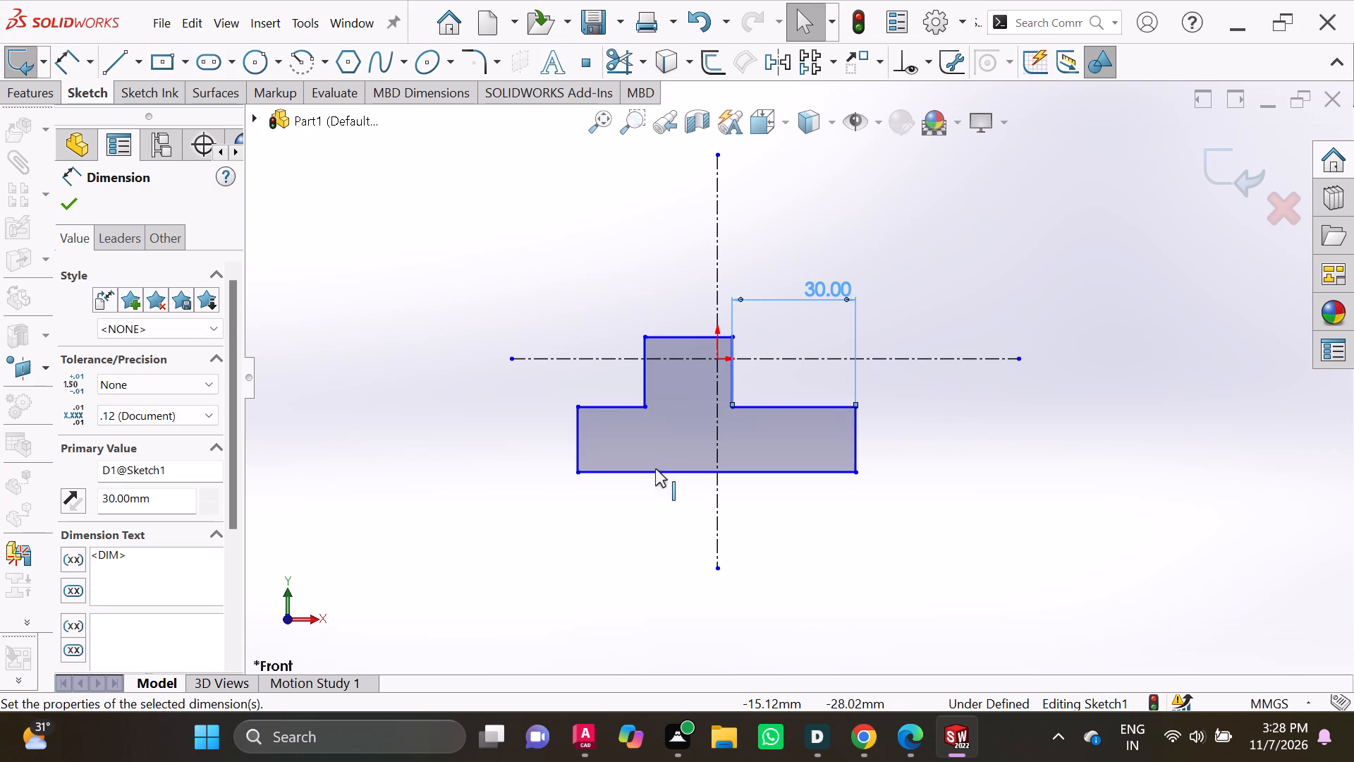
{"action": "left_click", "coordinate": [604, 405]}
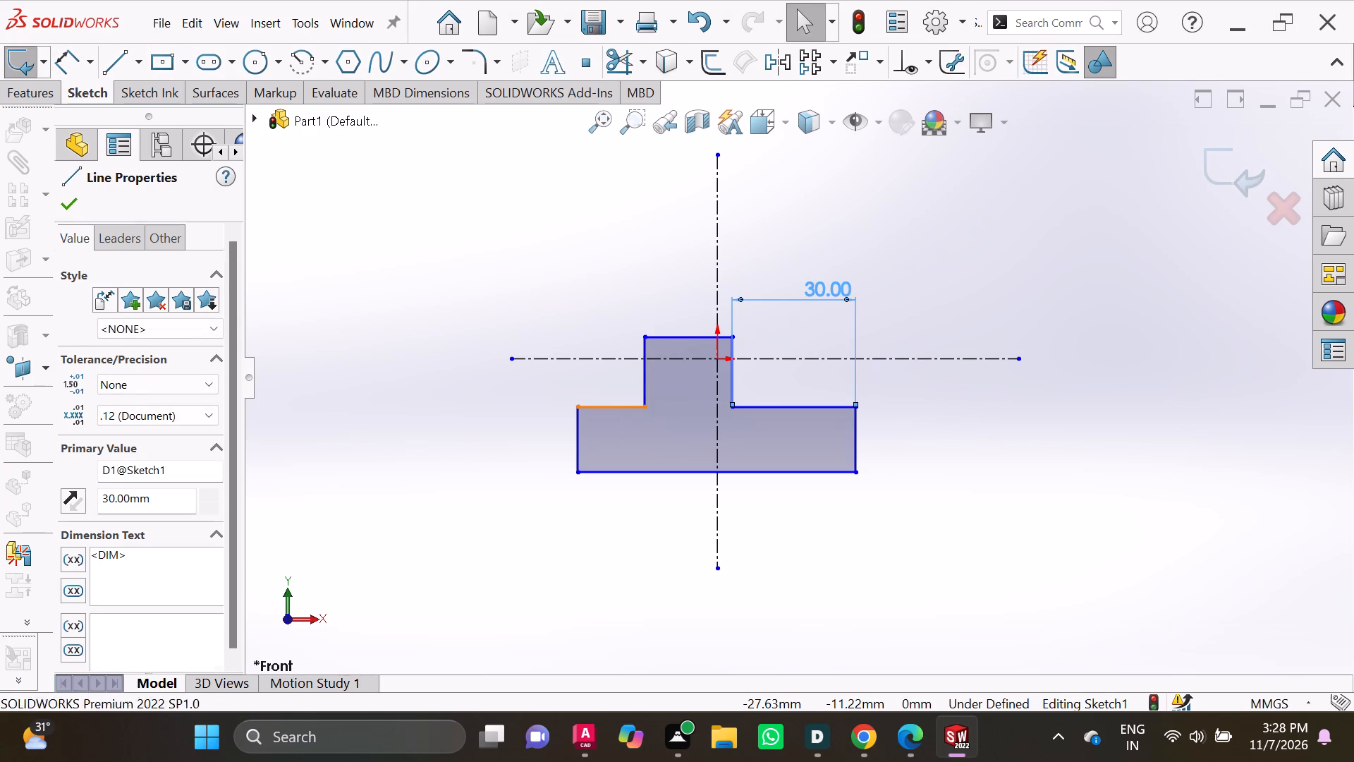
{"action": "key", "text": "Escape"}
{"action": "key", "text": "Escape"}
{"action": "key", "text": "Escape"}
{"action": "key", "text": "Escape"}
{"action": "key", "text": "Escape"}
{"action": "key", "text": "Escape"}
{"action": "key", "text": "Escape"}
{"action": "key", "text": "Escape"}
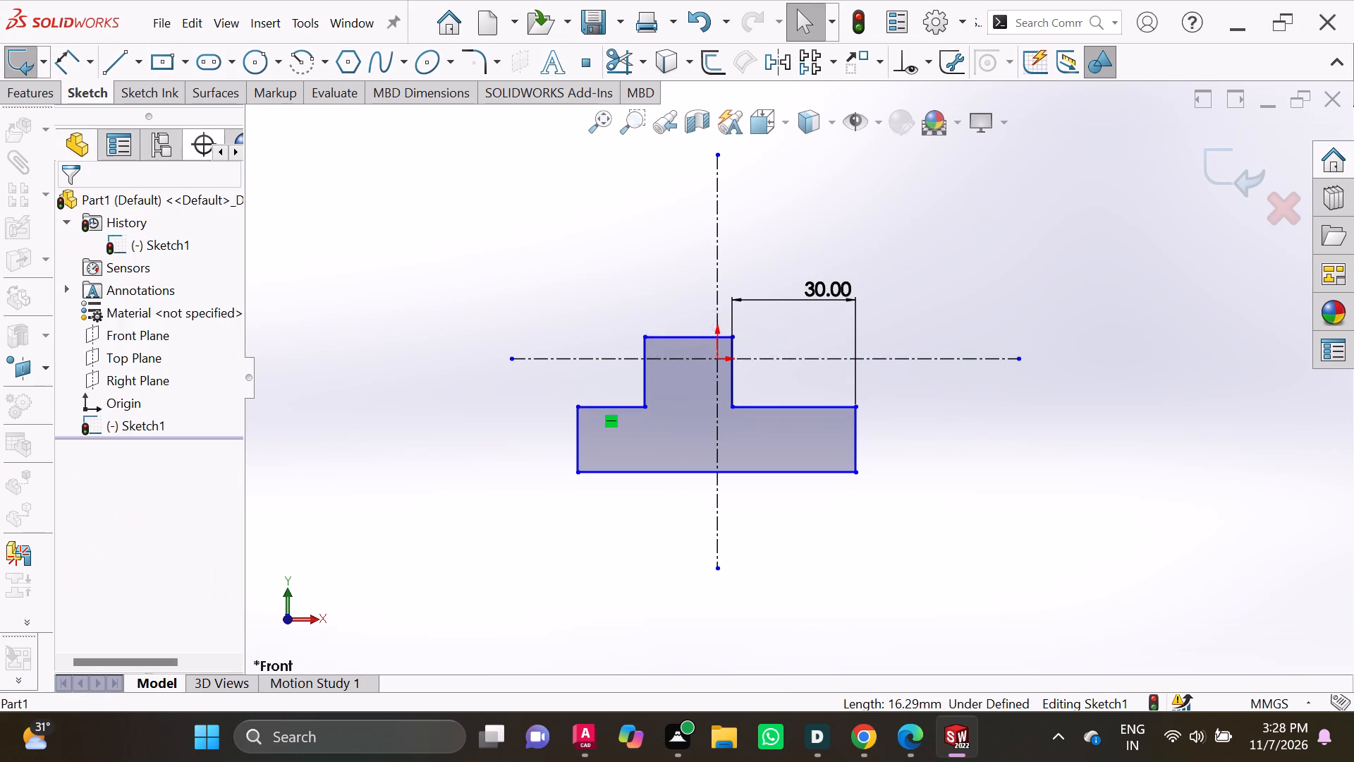
Dimension the profile's left shoulder line to 30 mm.
{"action": "left_click", "coordinate": [68, 57]}
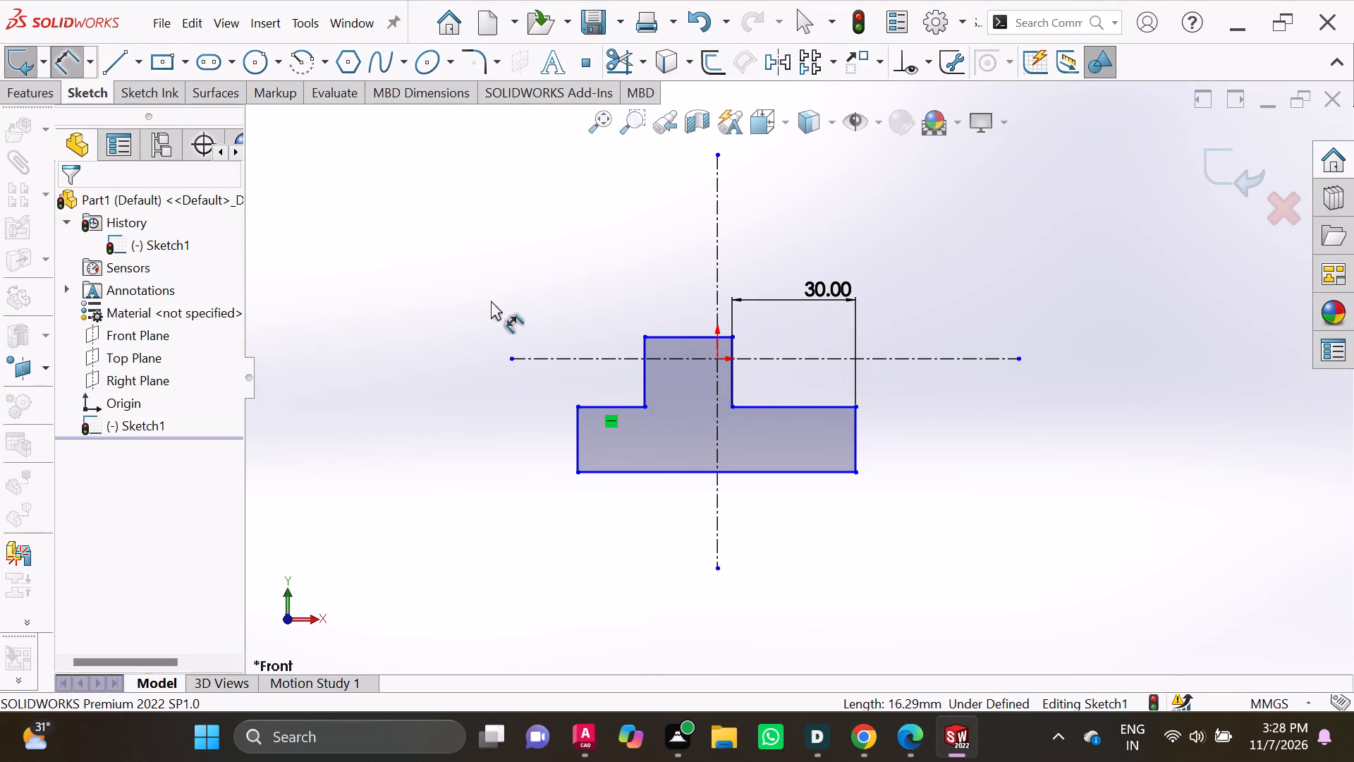
{"action": "left_click", "coordinate": [599, 404]}
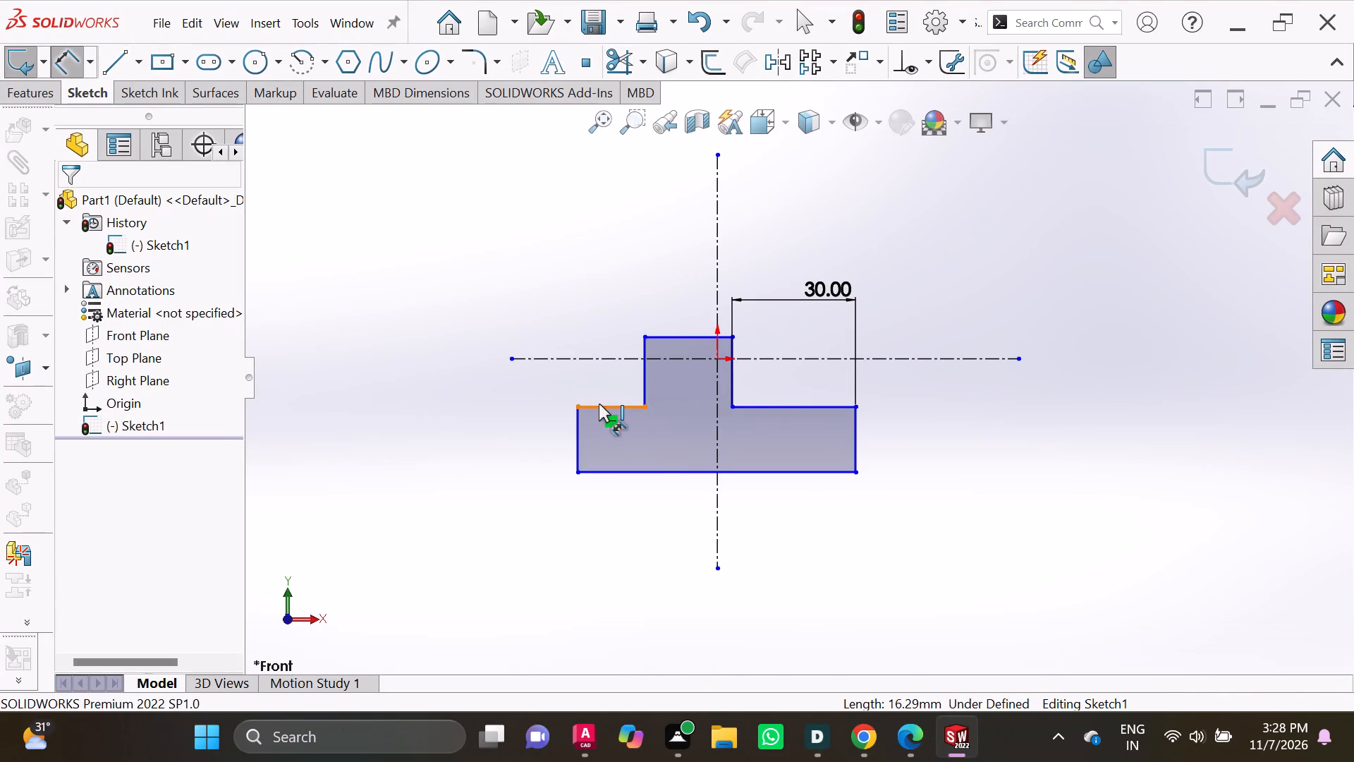
{"action": "left_click", "coordinate": [594, 301]}
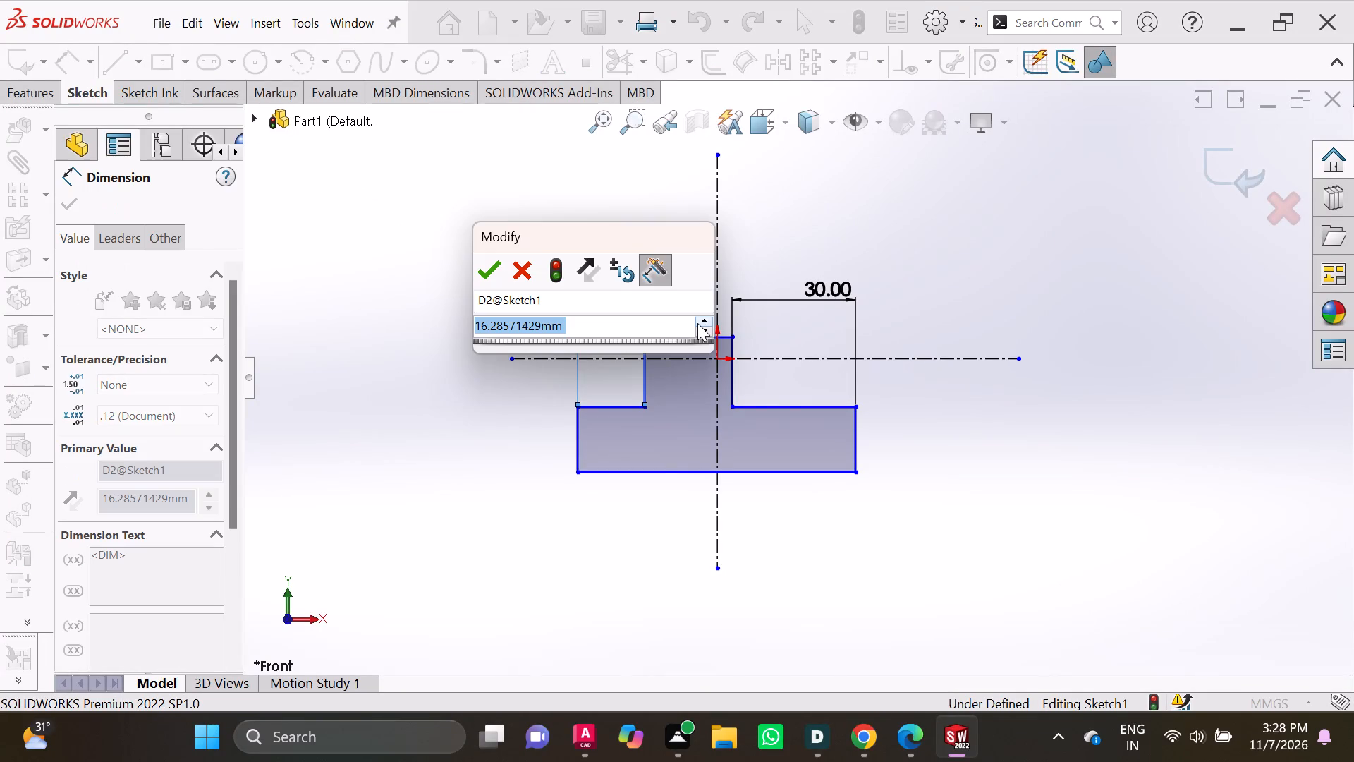
{"action": "key", "text": "BackSpace"}
{"action": "type", "text": "30"}
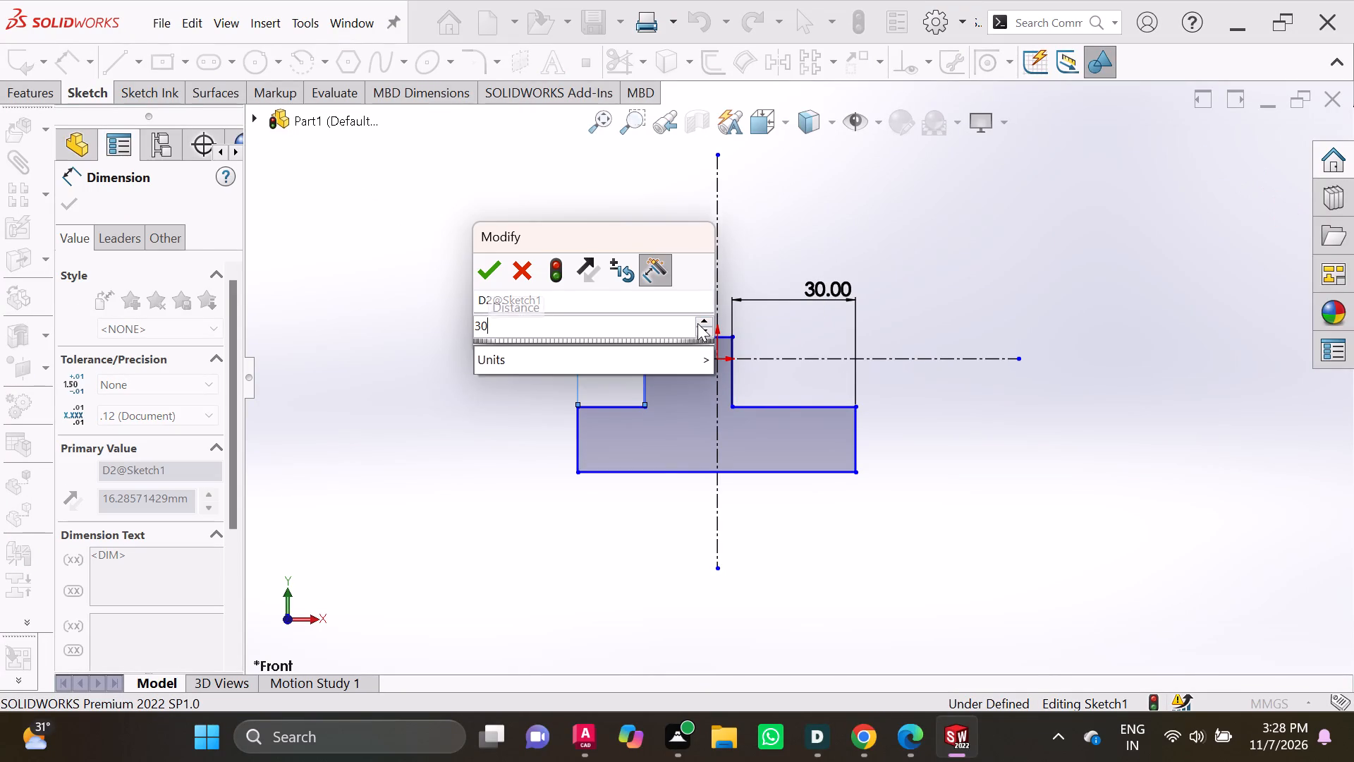
{"action": "key", "text": "Return"}
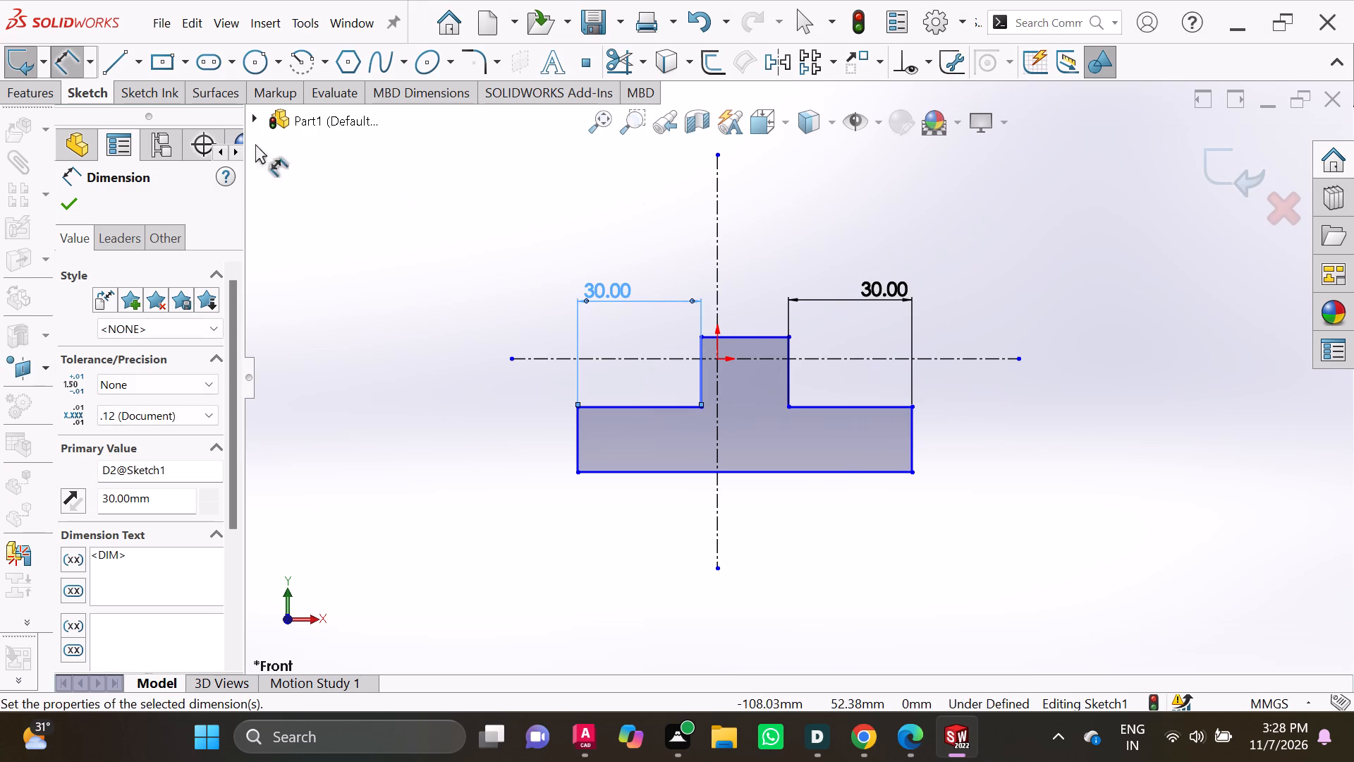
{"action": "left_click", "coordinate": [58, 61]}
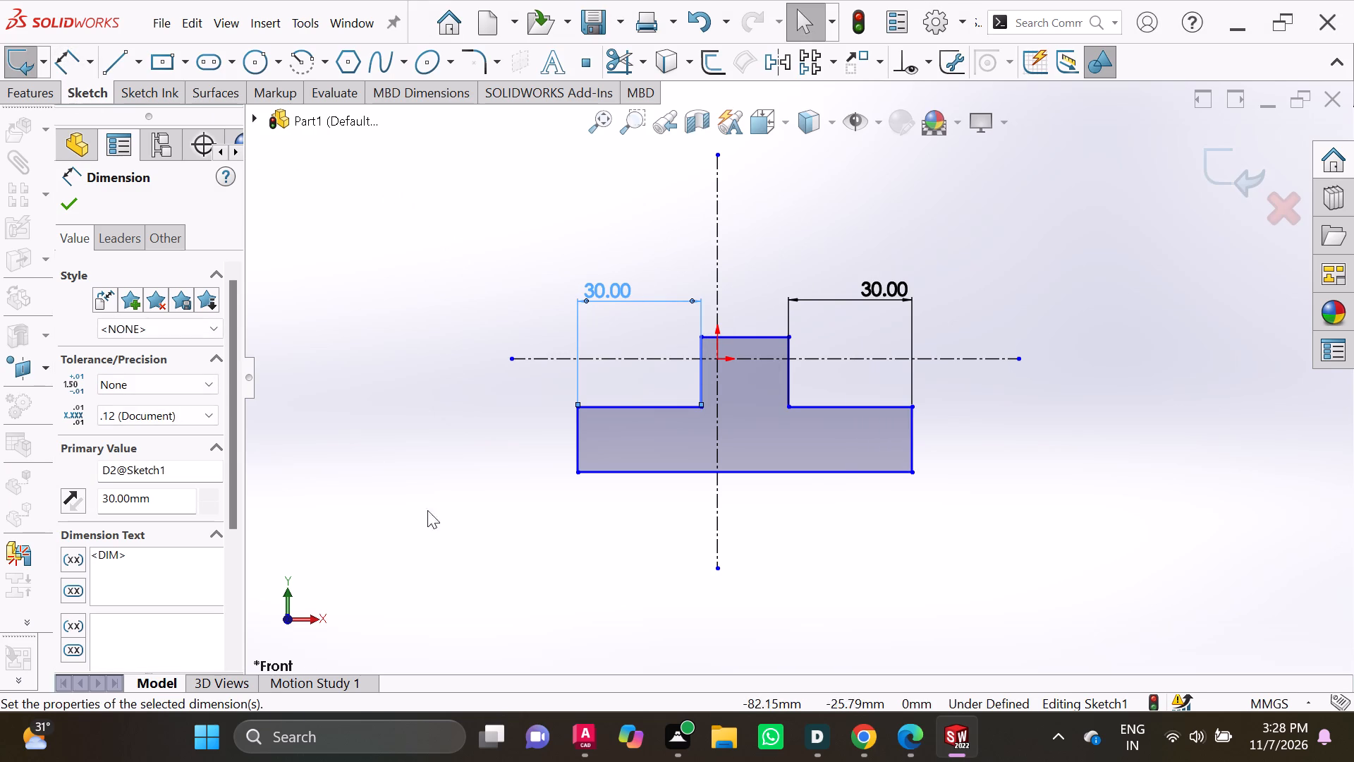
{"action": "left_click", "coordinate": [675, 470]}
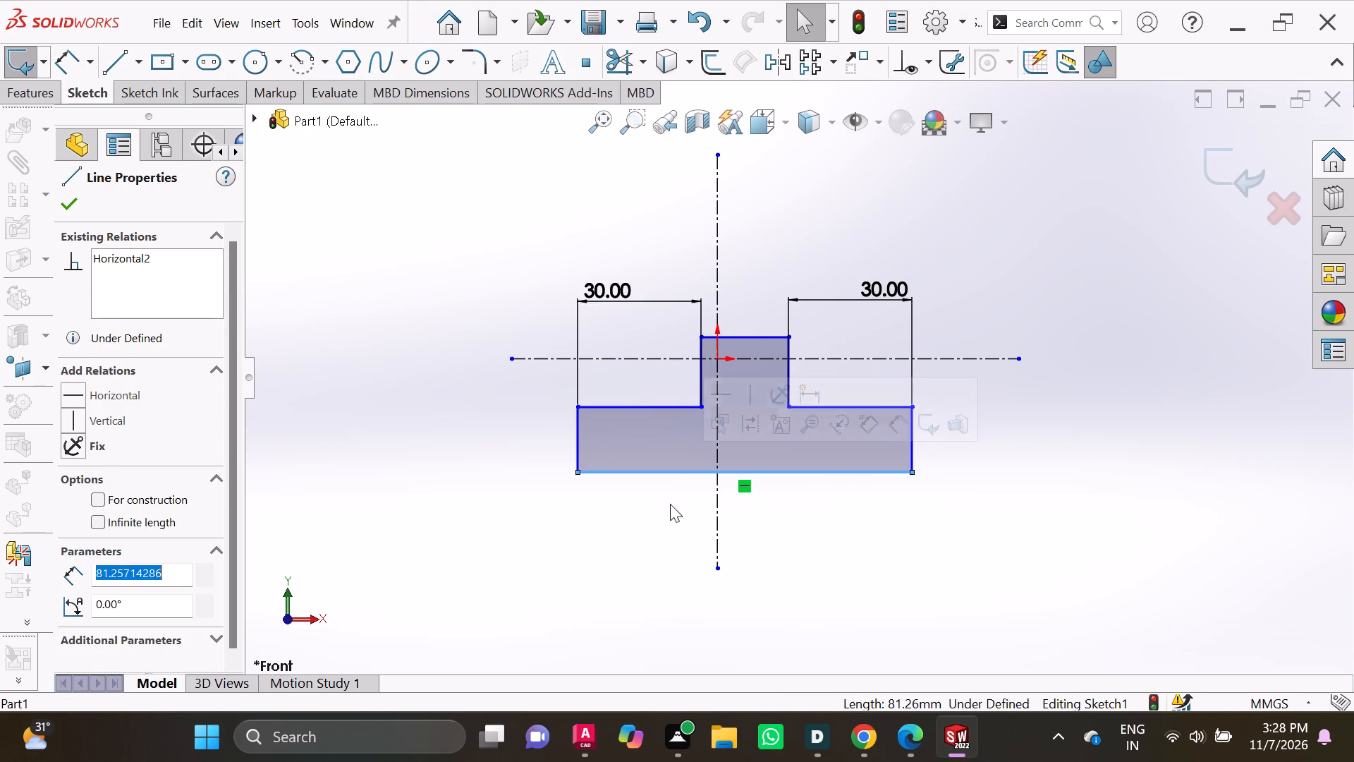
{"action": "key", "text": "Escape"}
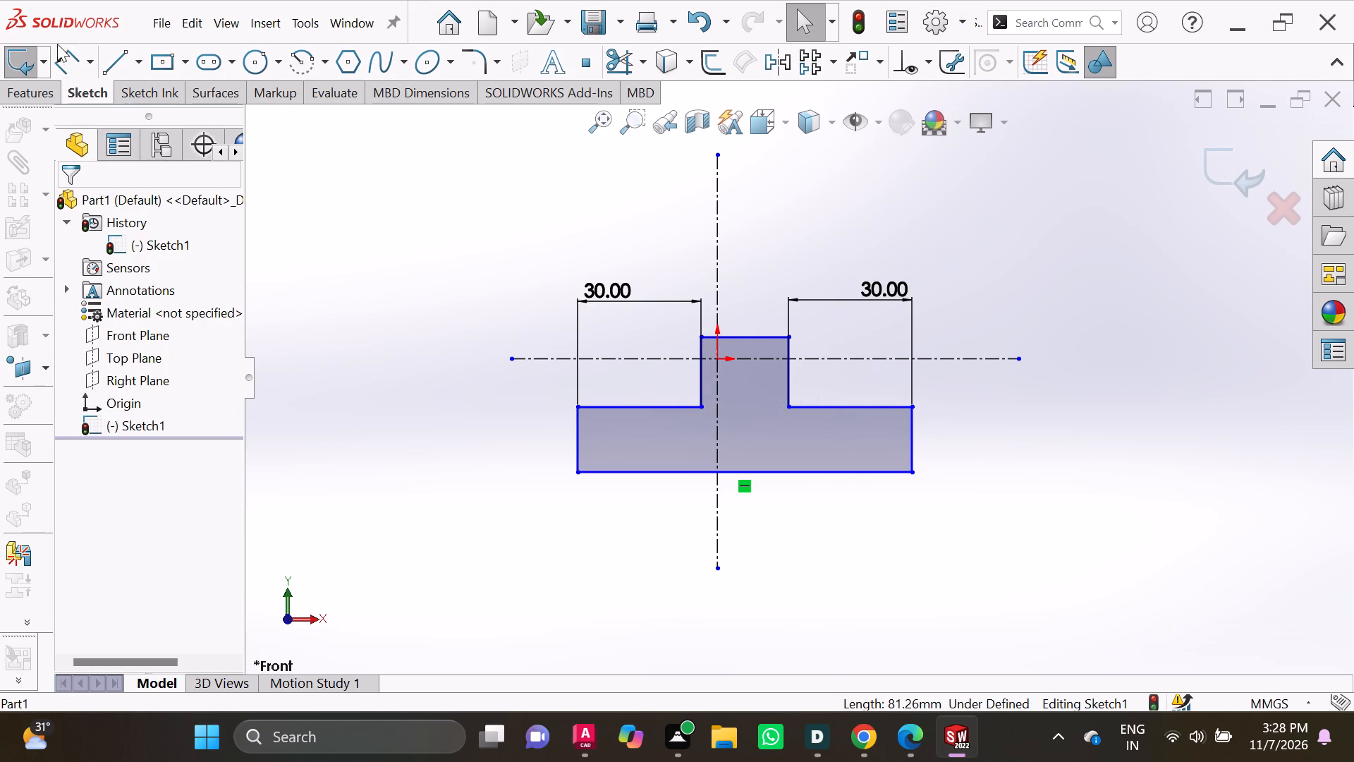
Dimension the profile's base line to 90 mm.
{"action": "left_click", "coordinate": [63, 54]}
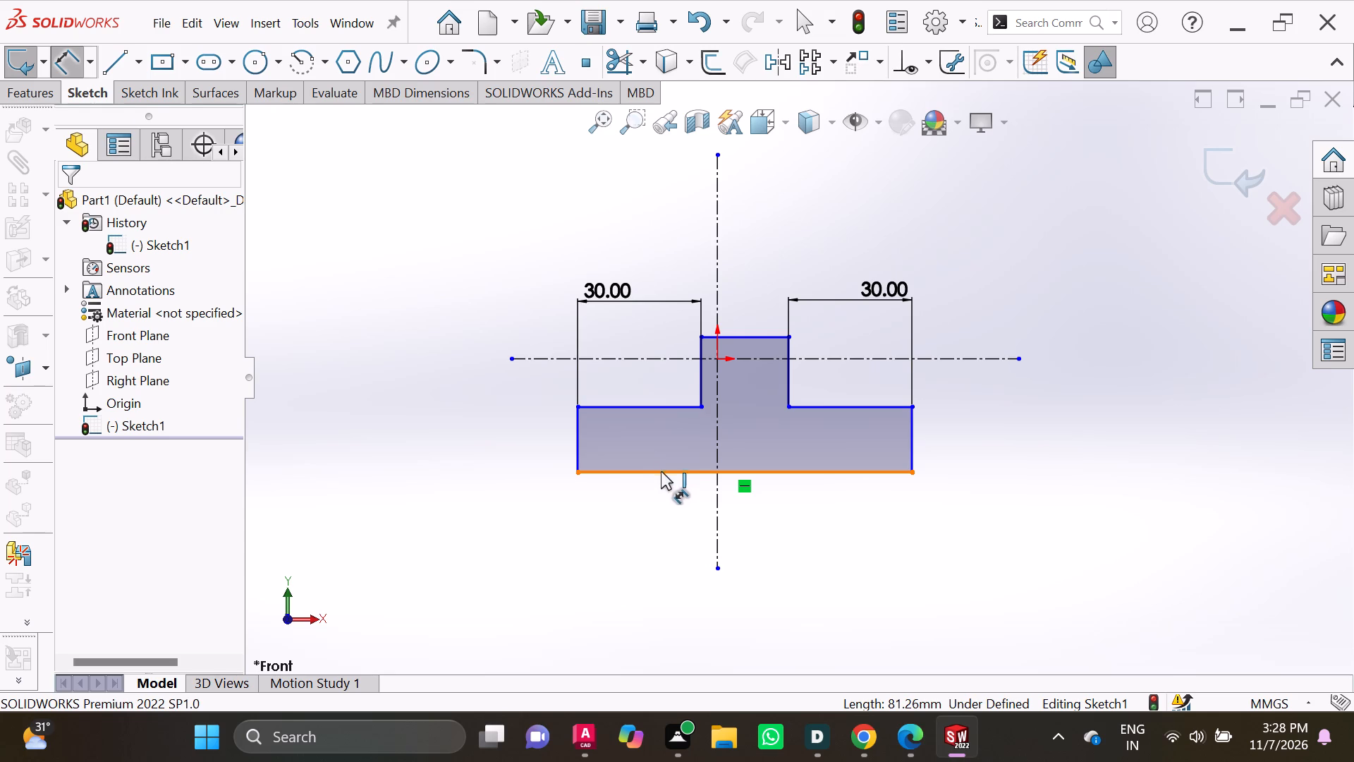
{"action": "left_click", "coordinate": [661, 471]}
{"action": "left_click", "coordinate": [669, 538]}
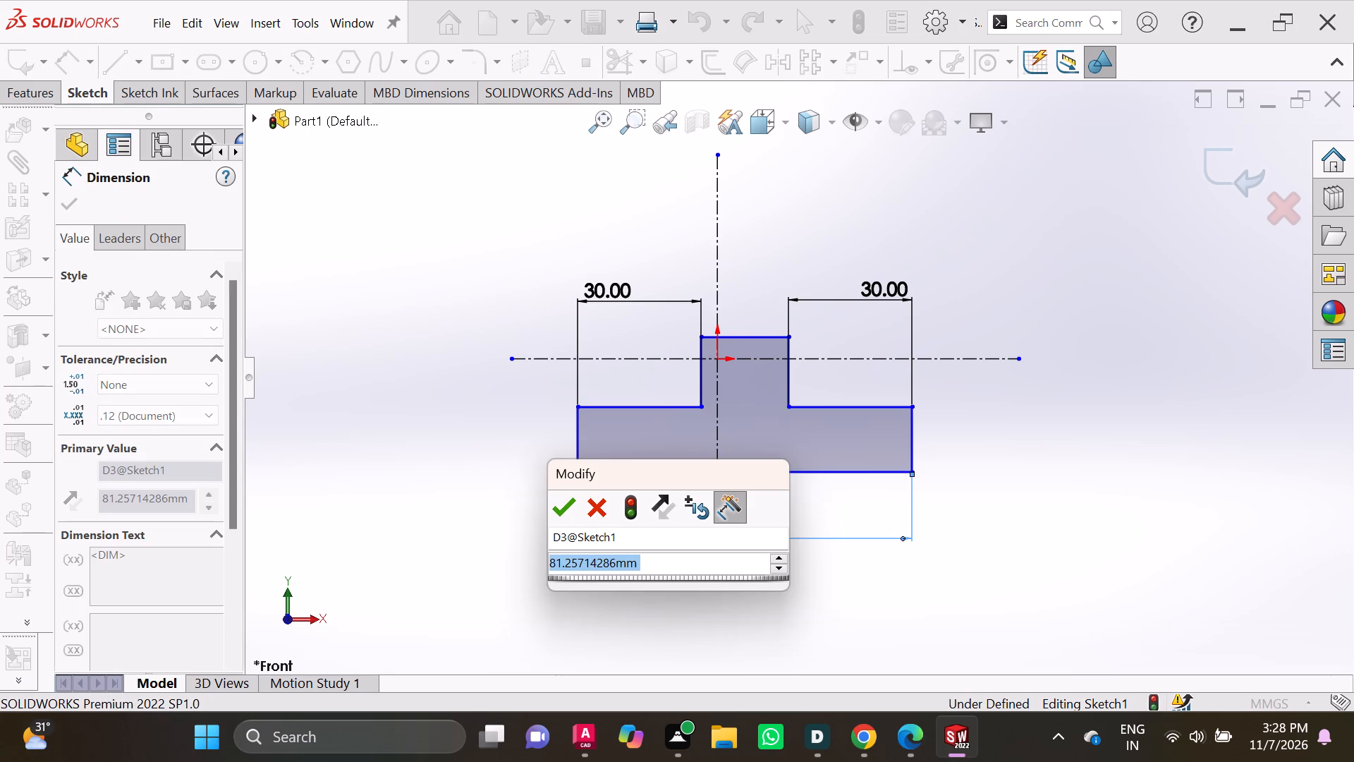
{"action": "key", "text": "BackSpace"}
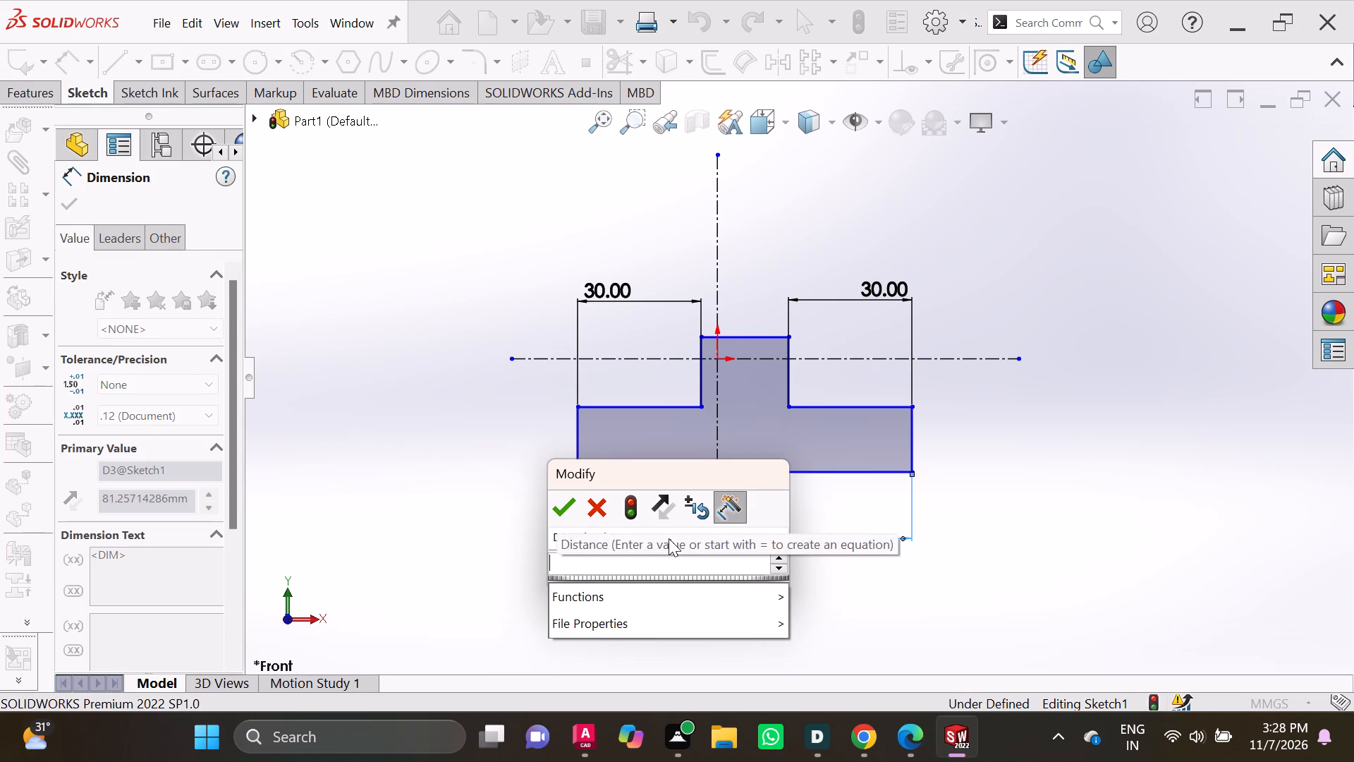
{"action": "type", "text": "90"}
{"action": "key", "text": "Return"}
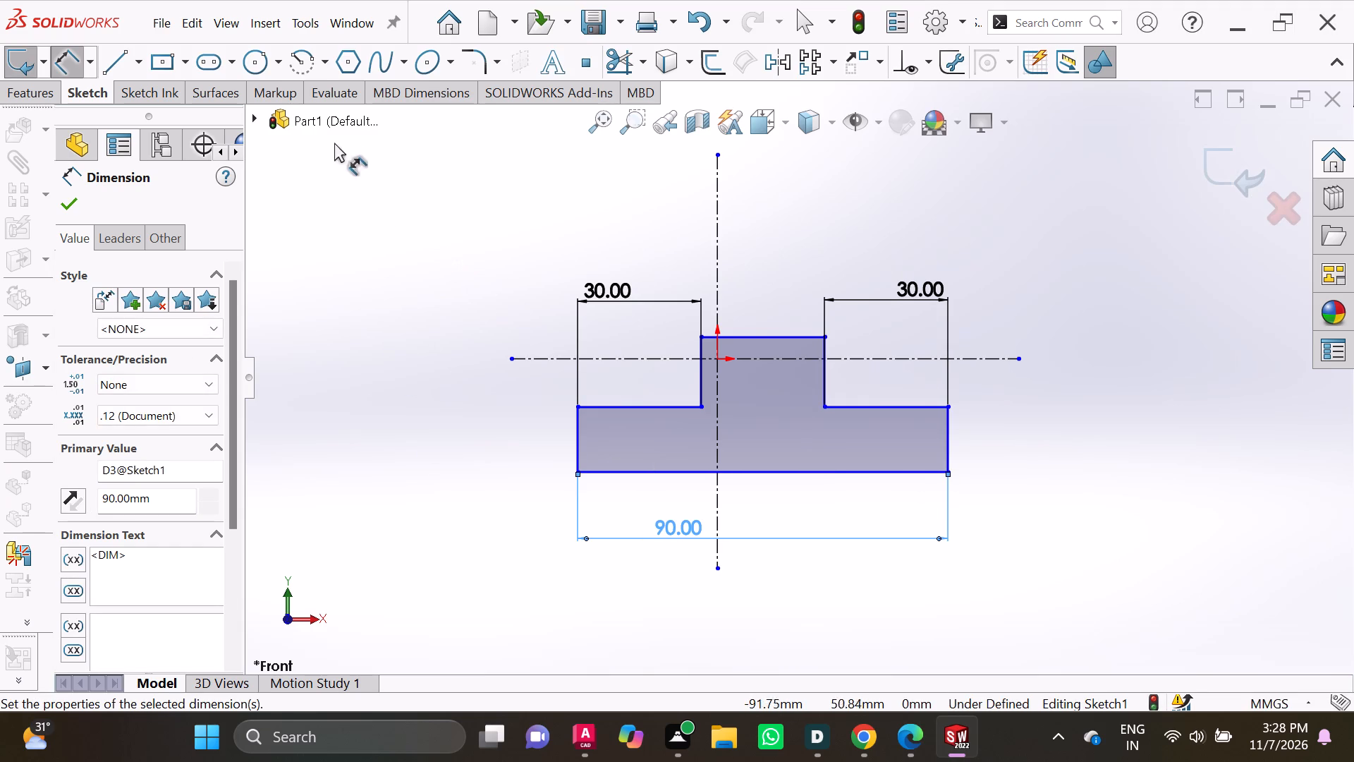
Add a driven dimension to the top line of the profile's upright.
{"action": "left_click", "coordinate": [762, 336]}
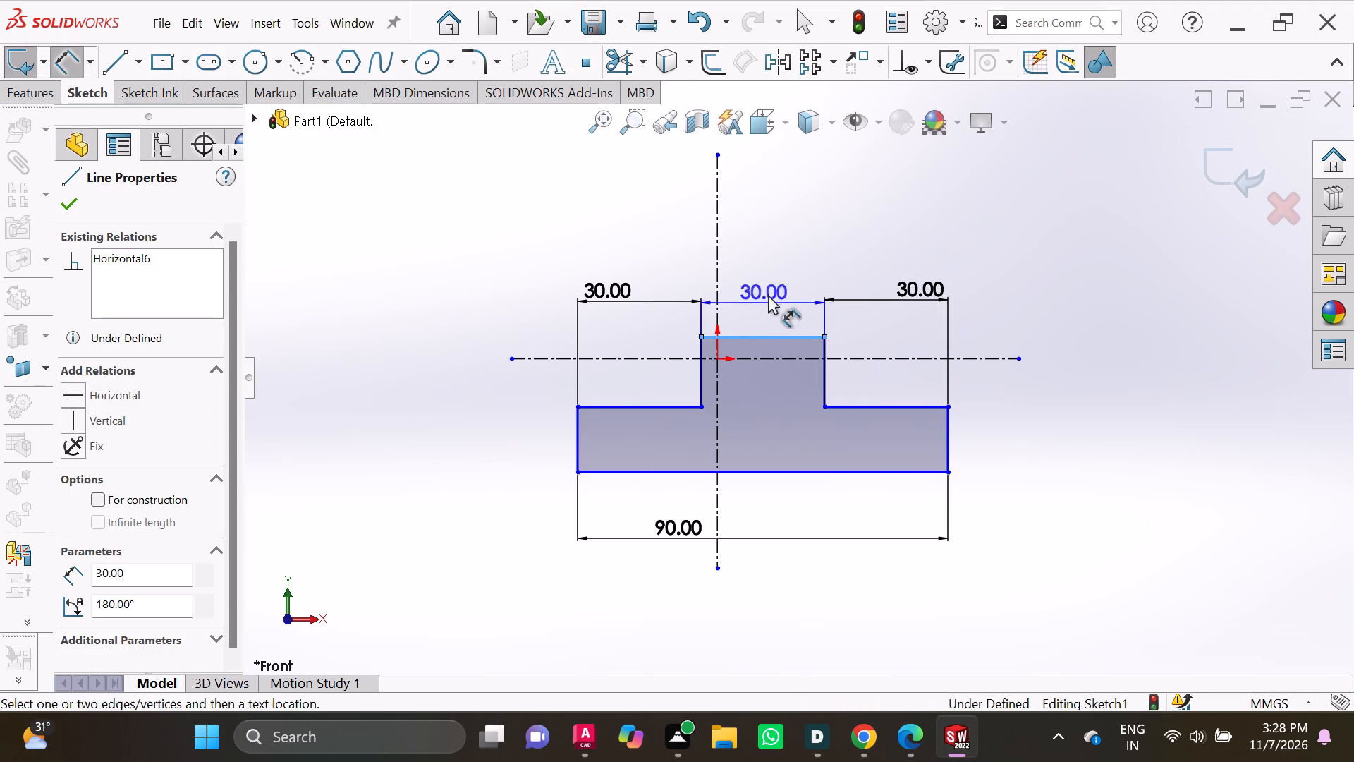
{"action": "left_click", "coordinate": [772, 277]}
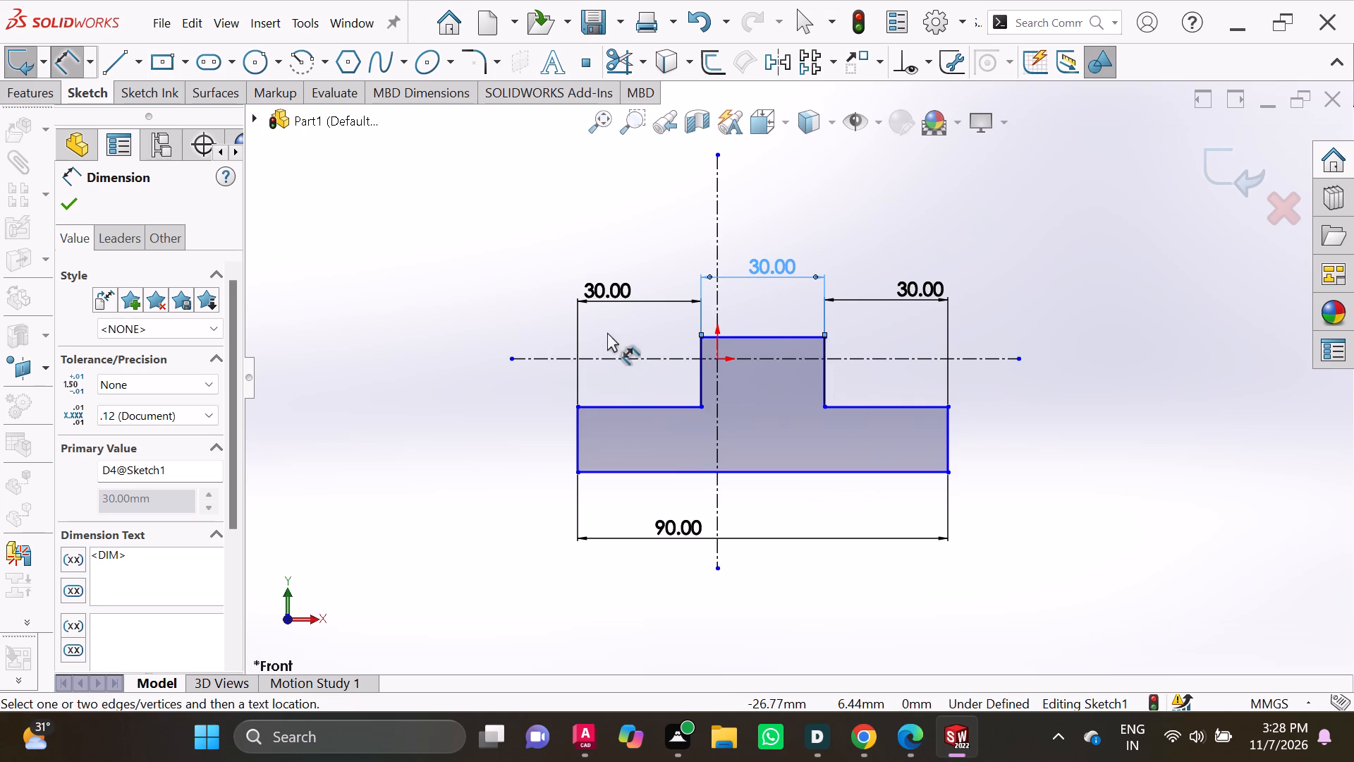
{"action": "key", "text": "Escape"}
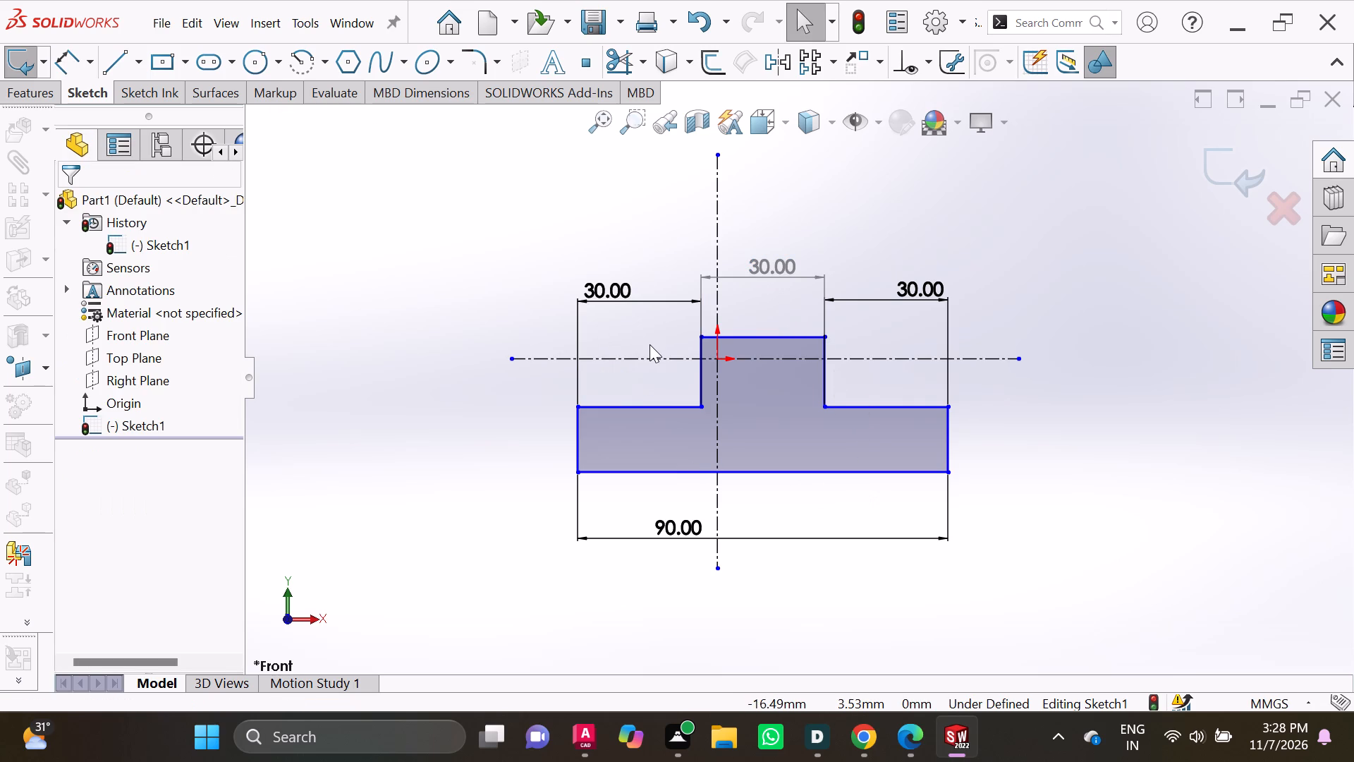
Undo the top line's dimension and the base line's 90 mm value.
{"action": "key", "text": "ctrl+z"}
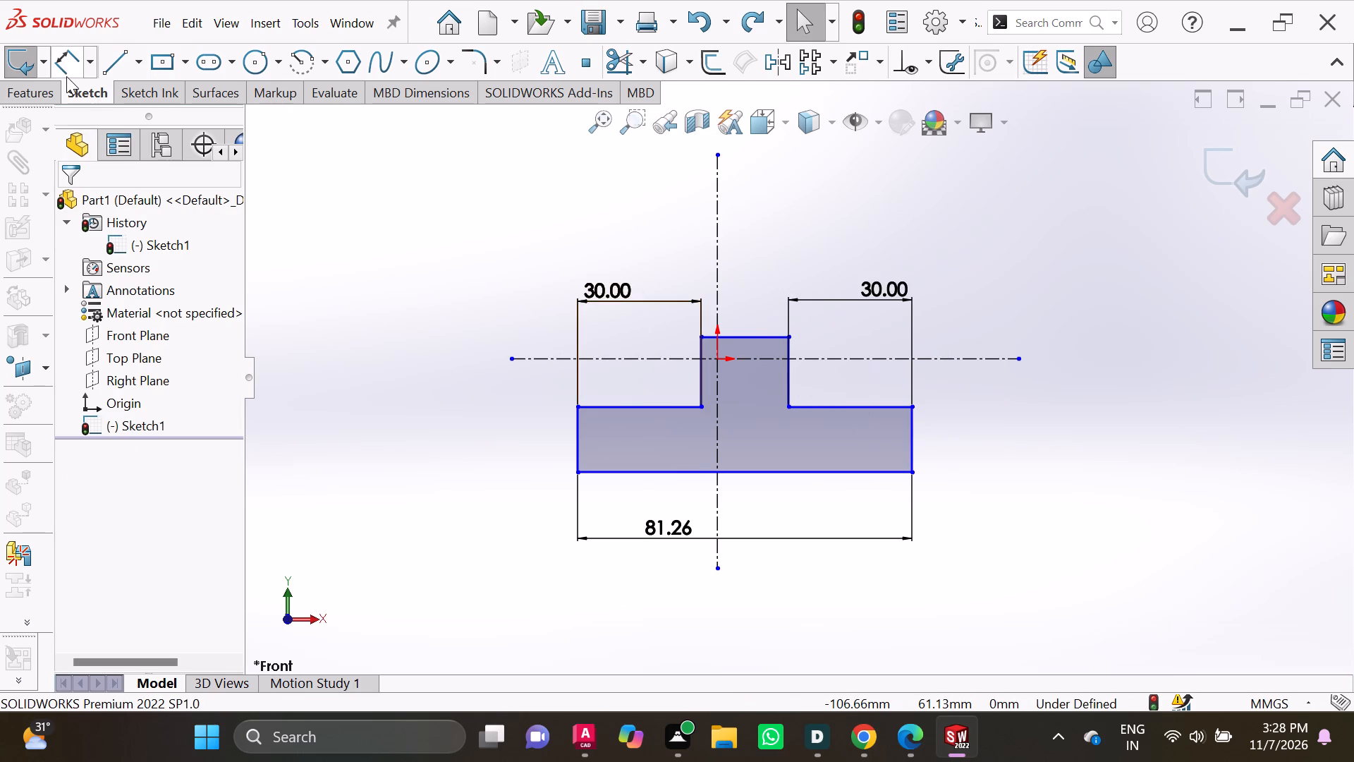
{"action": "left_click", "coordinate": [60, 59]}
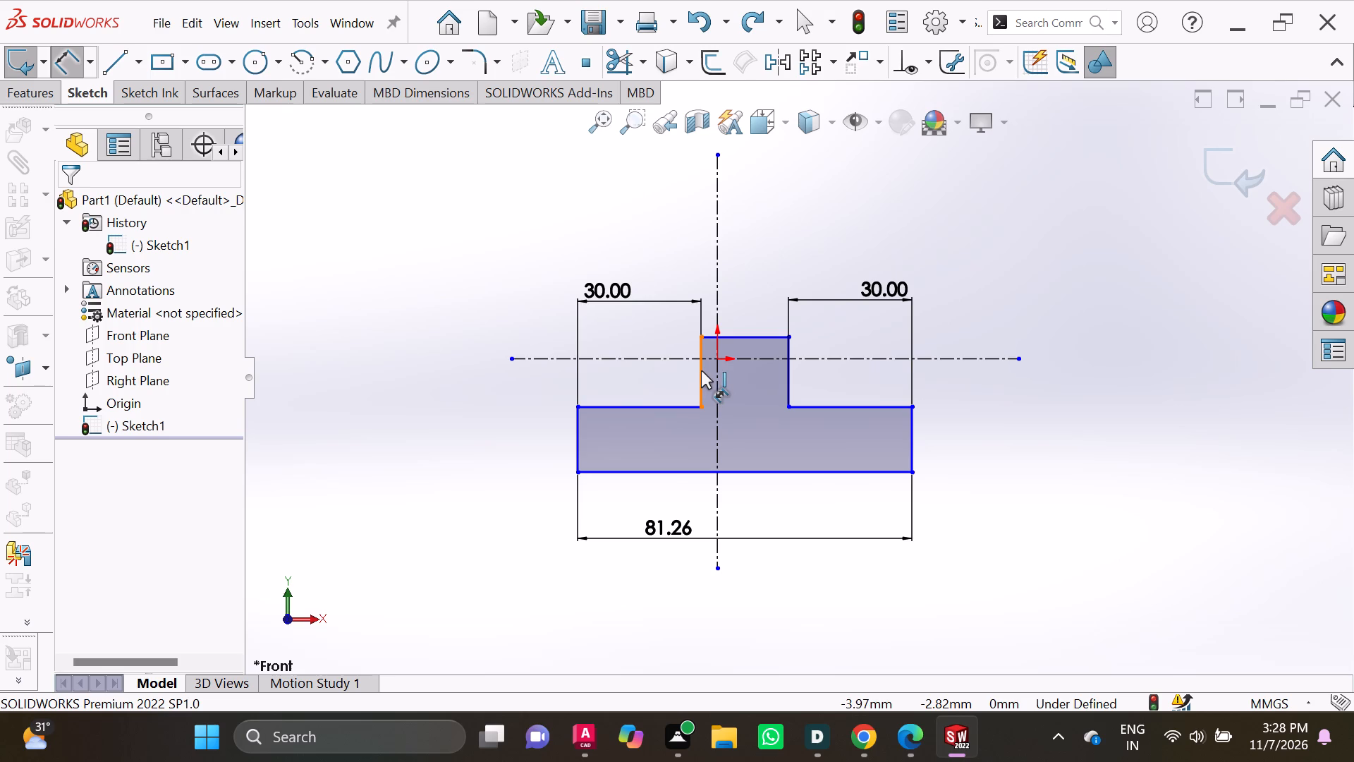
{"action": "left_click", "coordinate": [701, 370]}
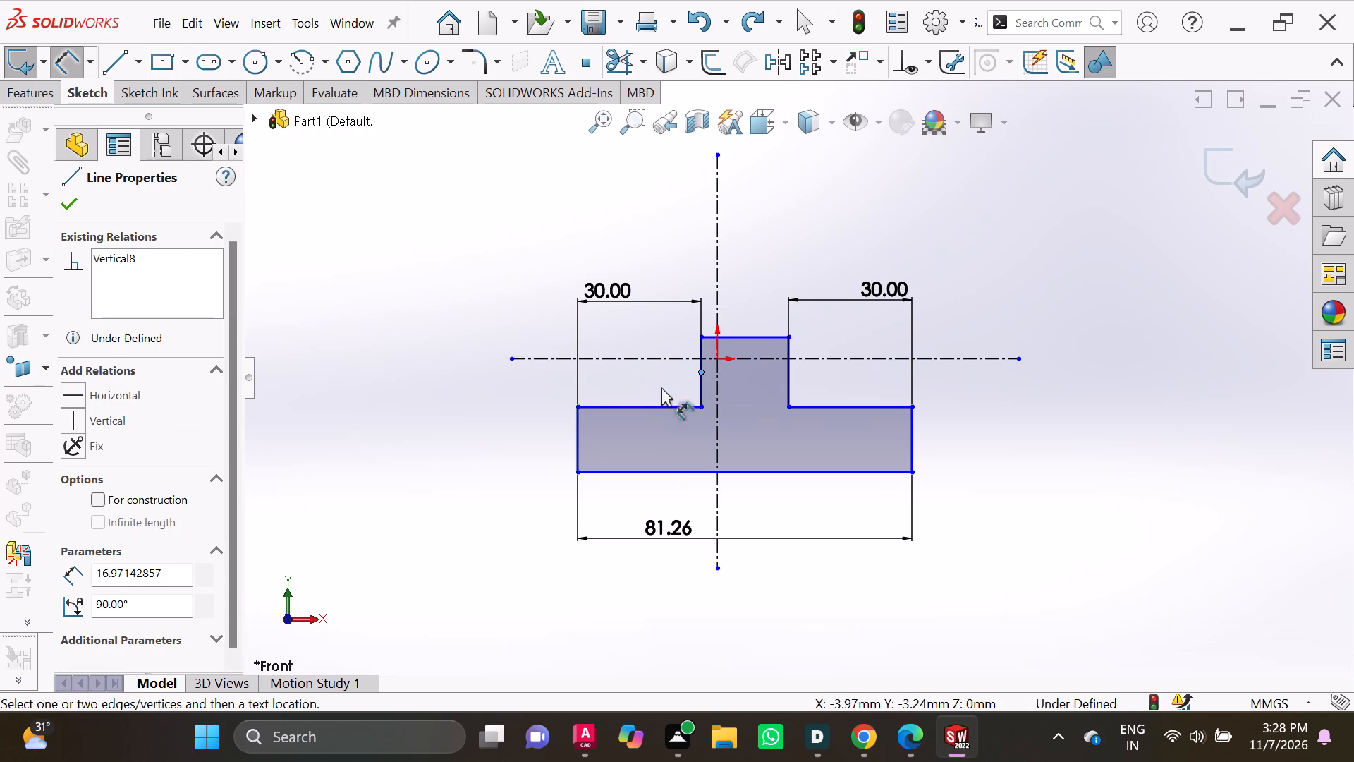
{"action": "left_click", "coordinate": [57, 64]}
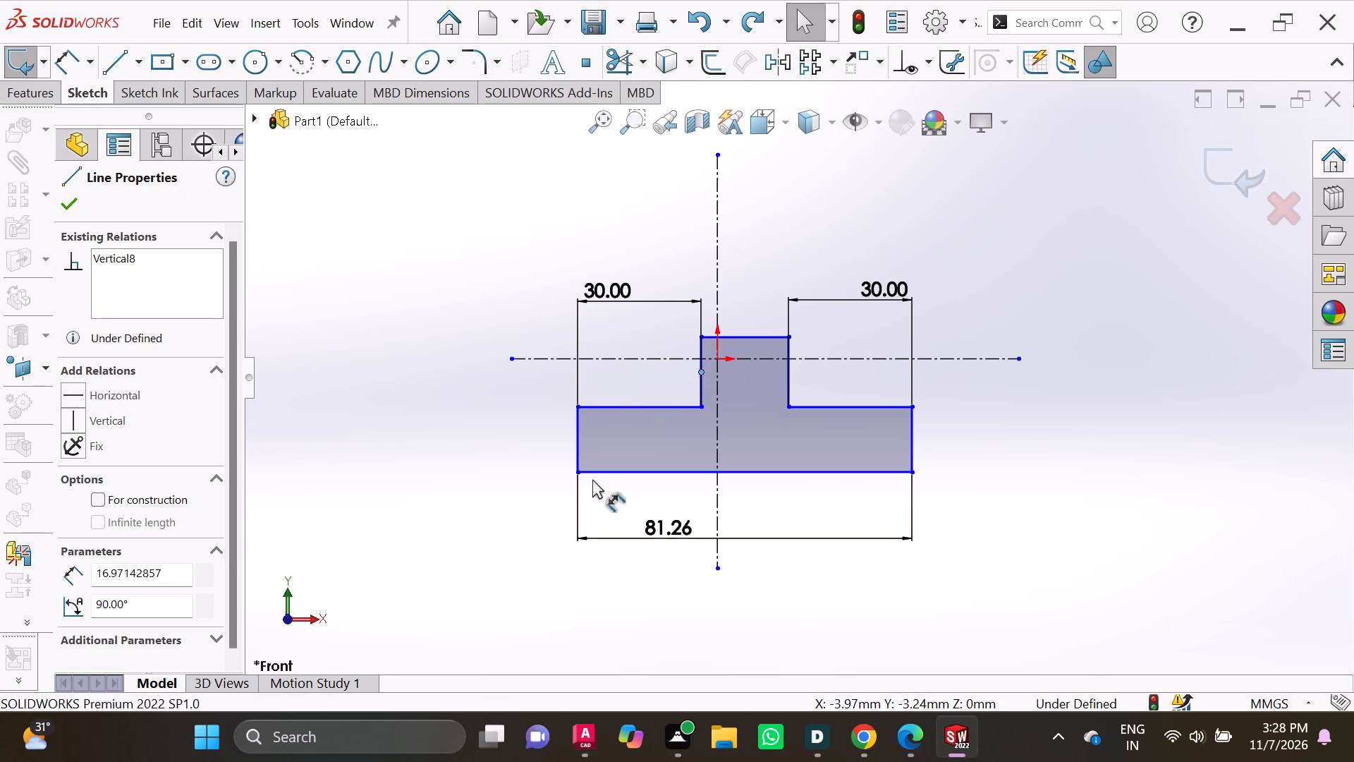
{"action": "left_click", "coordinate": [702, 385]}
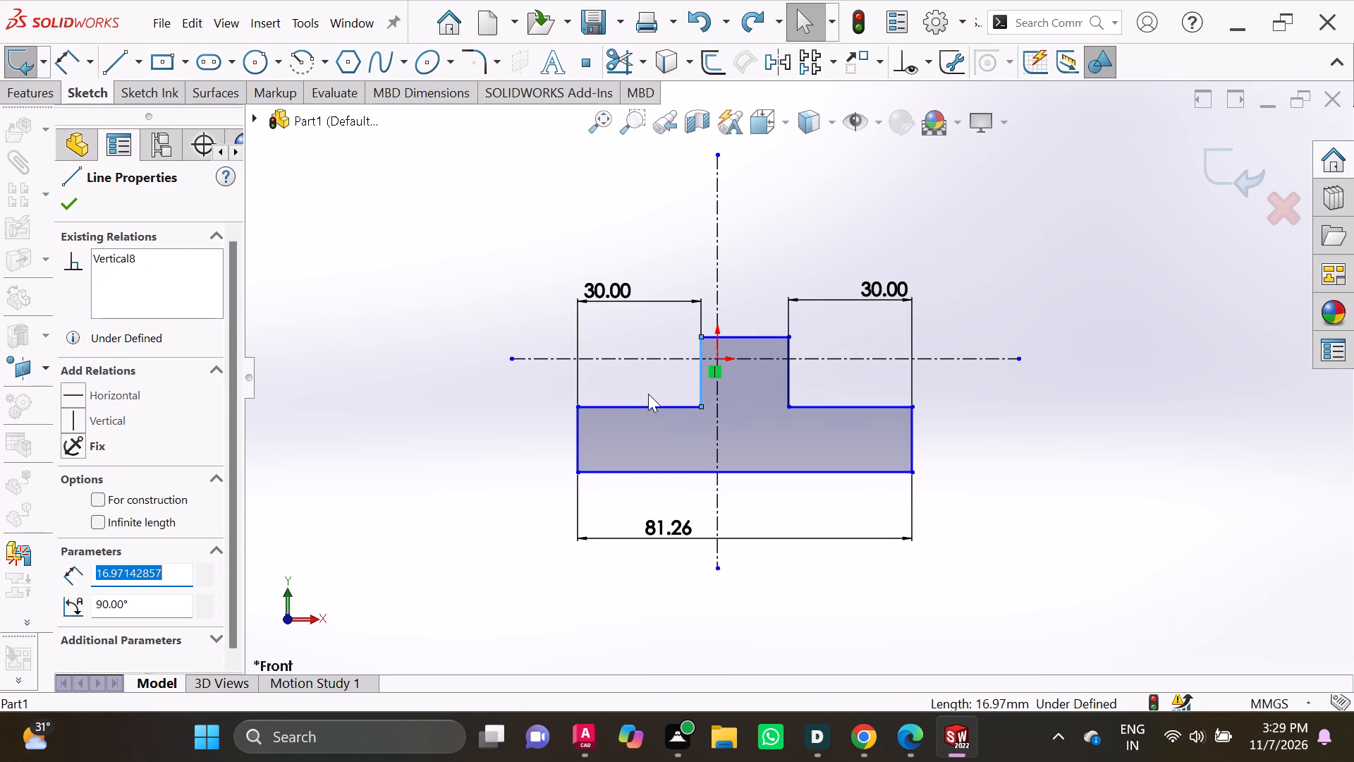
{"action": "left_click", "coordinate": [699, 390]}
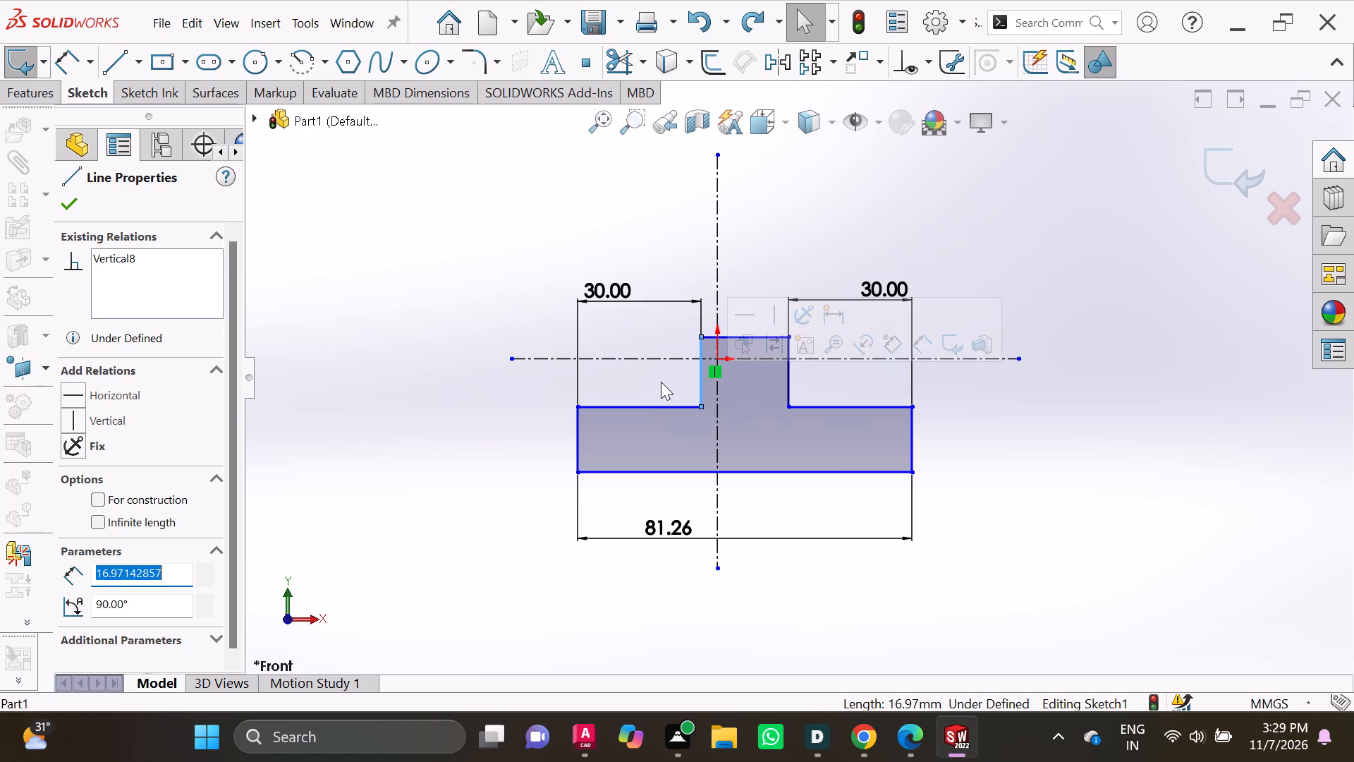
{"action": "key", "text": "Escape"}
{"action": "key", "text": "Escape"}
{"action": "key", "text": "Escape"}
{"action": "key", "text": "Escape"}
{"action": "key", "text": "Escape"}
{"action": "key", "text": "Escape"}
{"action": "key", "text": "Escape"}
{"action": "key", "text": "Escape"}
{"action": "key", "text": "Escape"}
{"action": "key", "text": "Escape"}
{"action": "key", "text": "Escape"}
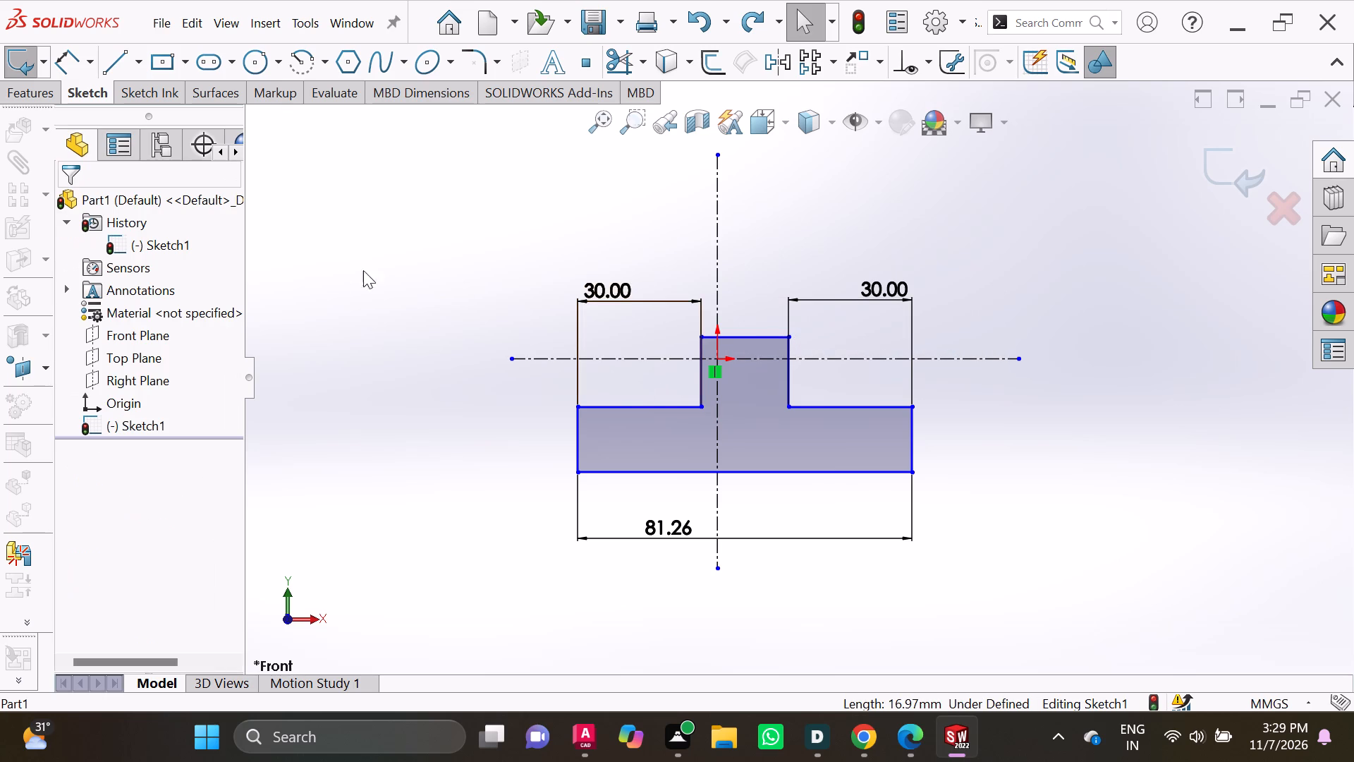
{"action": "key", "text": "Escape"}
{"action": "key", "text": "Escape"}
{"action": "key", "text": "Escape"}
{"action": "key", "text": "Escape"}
Dimension the height of the profile's left upright line to 25 mm.
{"action": "left_click", "coordinate": [66, 56]}
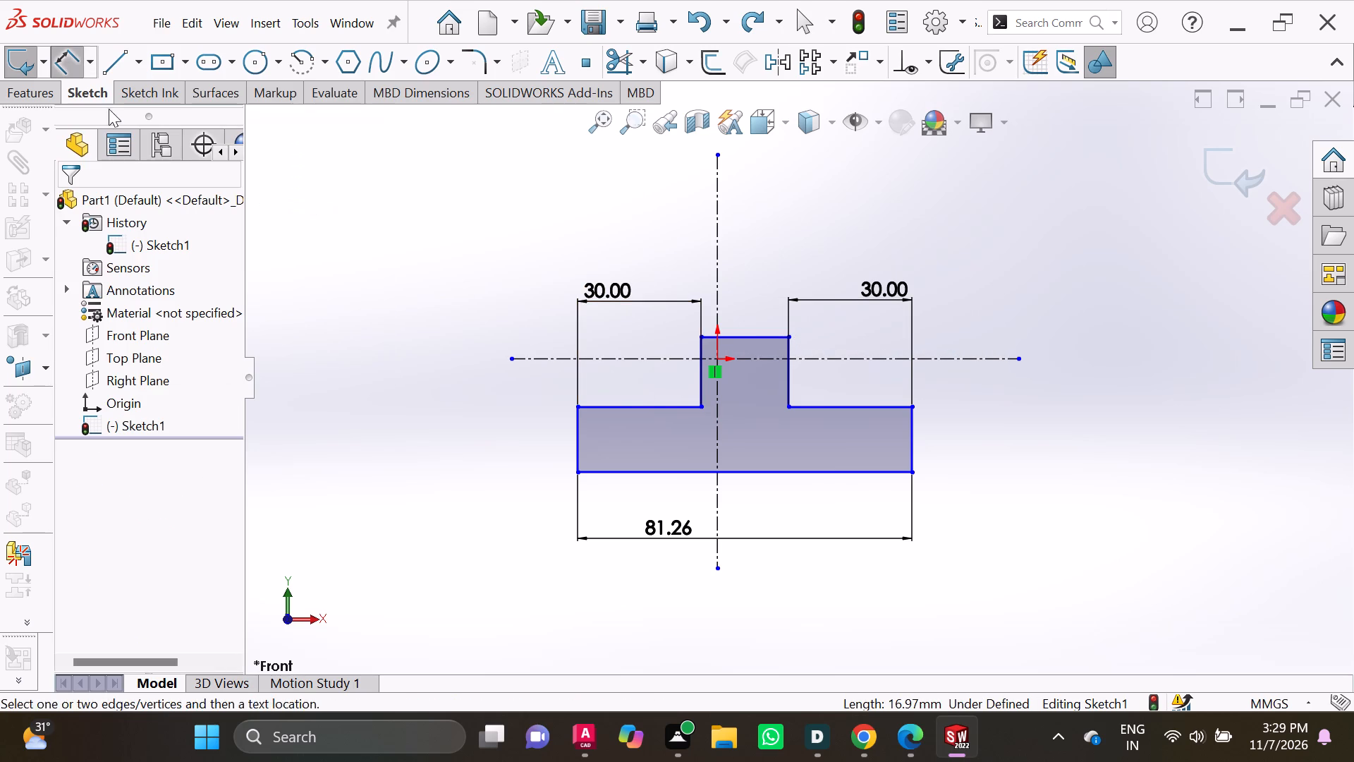
{"action": "left_click", "coordinate": [701, 380]}
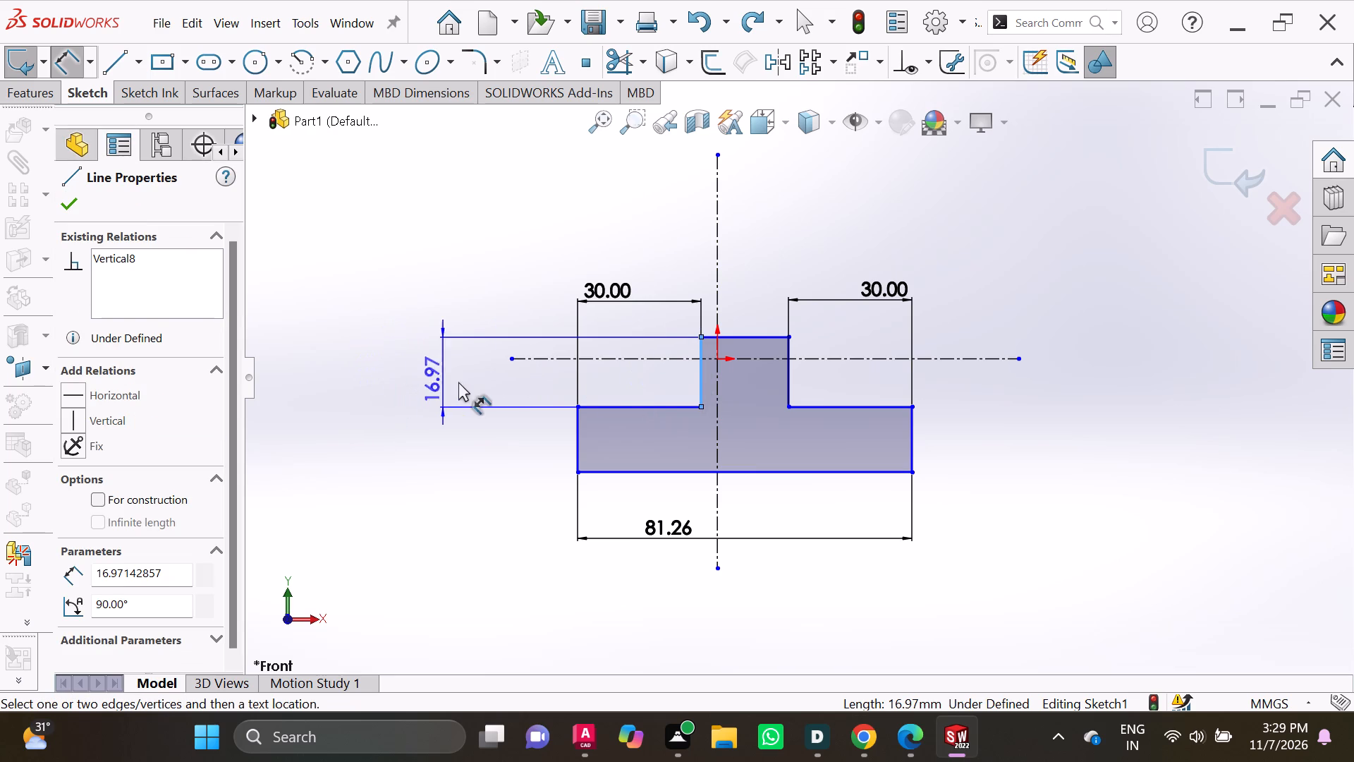
{"action": "left_click", "coordinate": [494, 382]}
{"action": "type", "text": "25"}
{"action": "key", "text": "Return"}
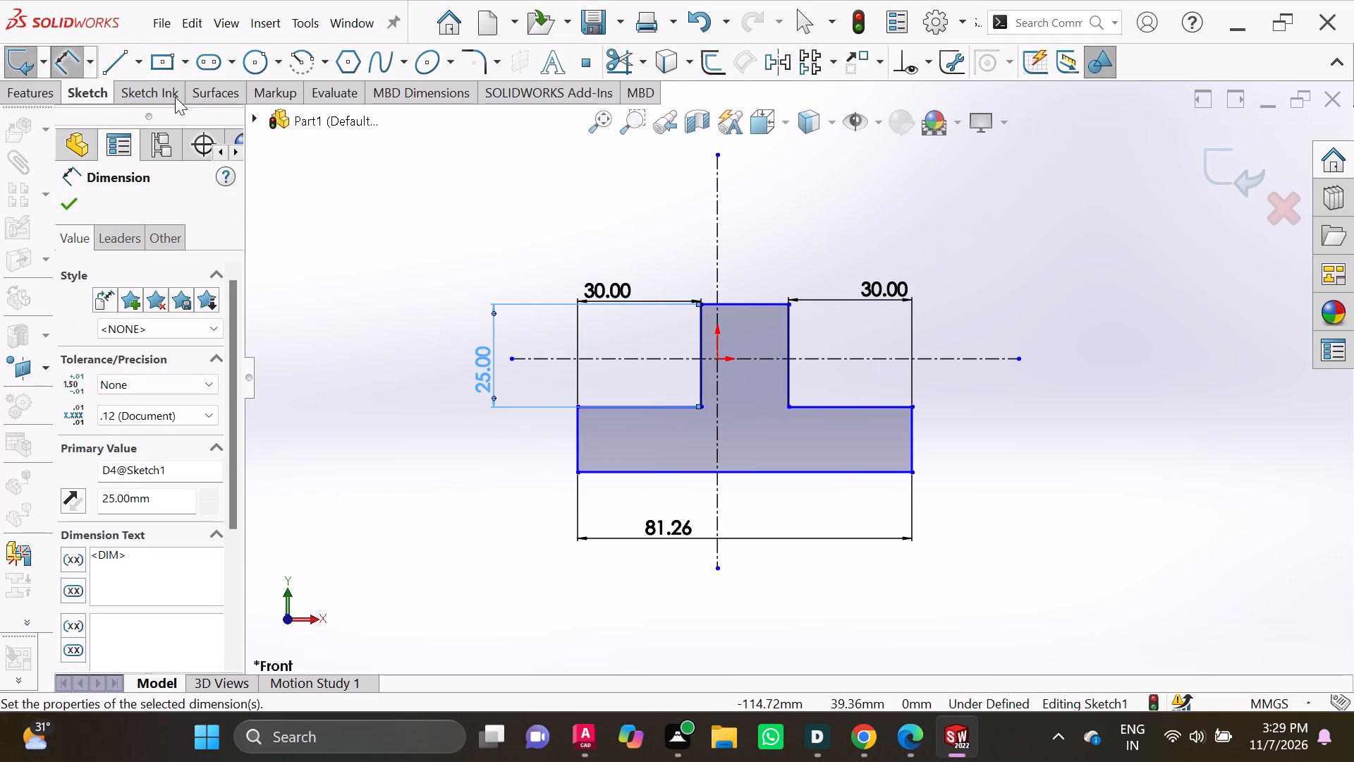
Dimension the height of the profile's right upright line to 25 mm.
{"action": "left_click", "coordinate": [790, 373]}
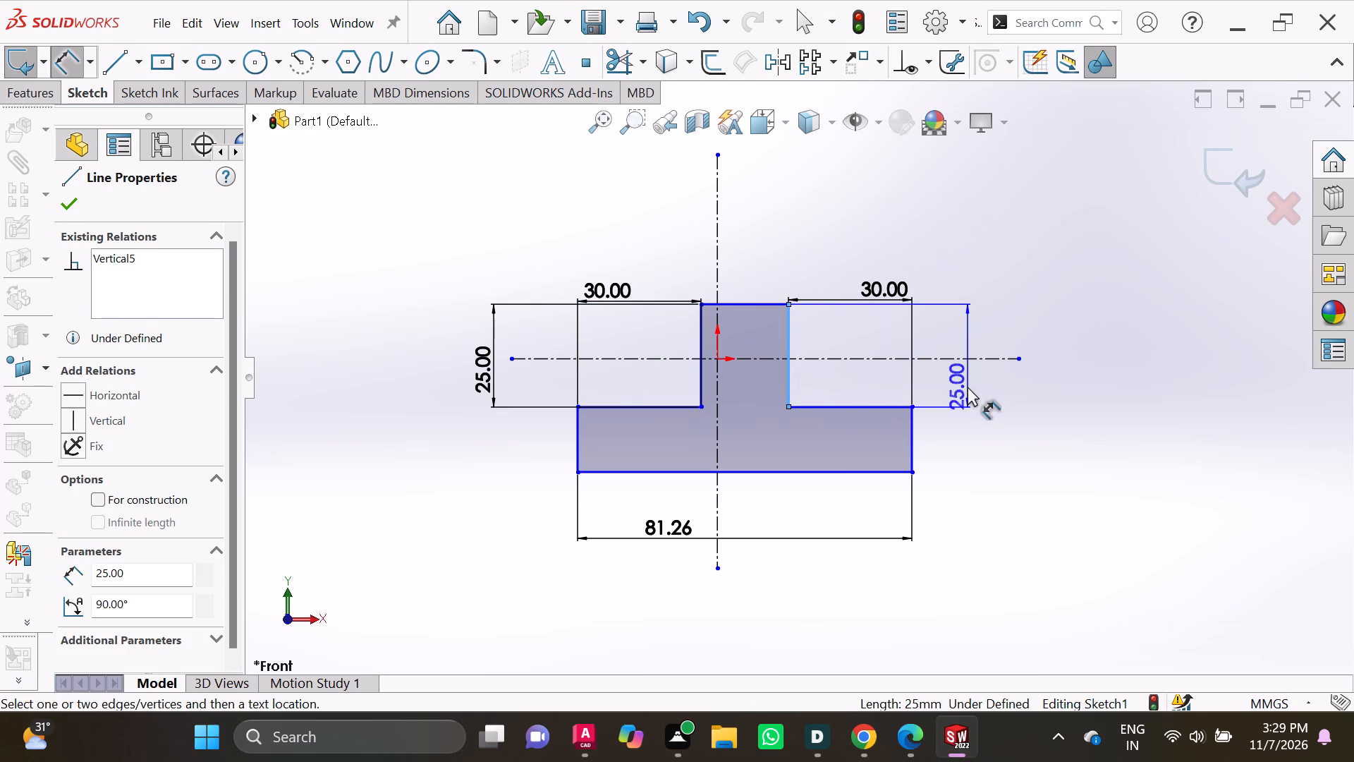
{"action": "left_click", "coordinate": [968, 387]}
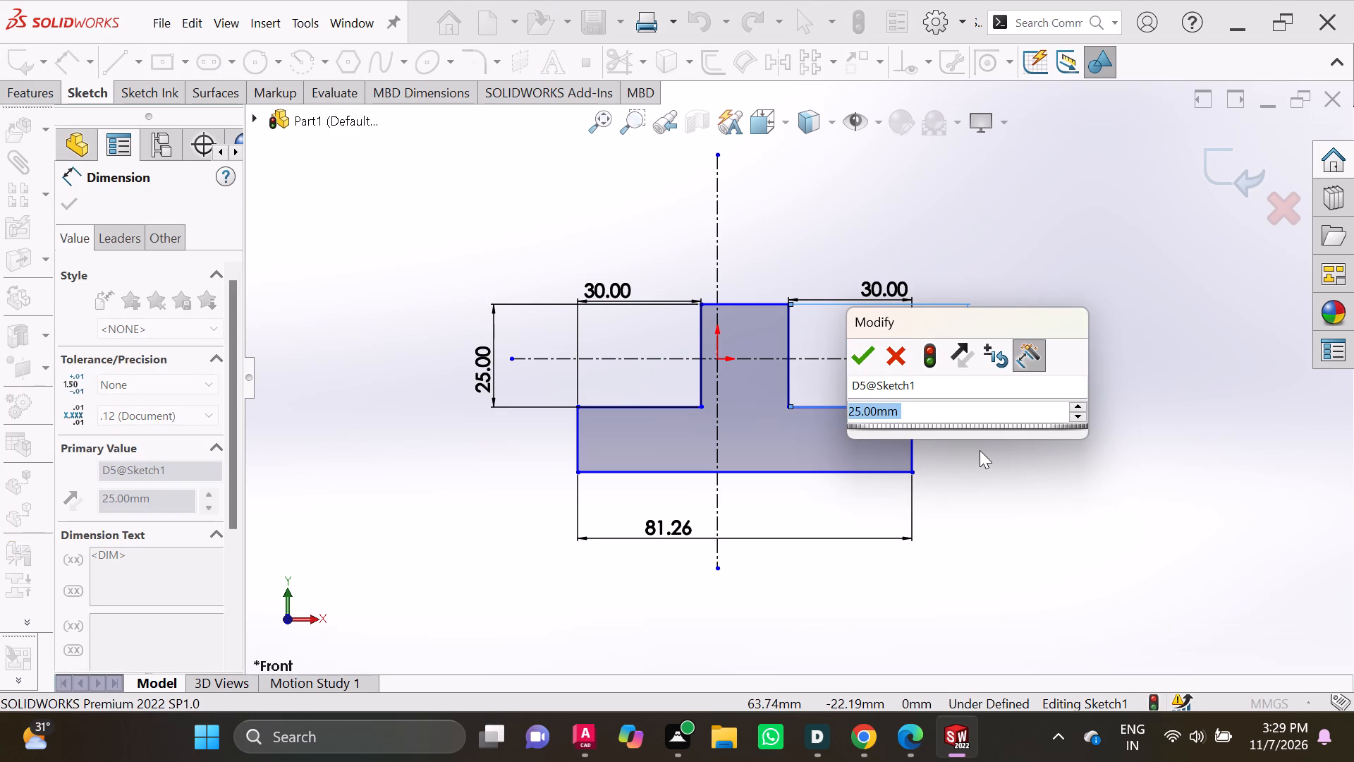
{"action": "type", "text": "25"}
{"action": "key", "text": "Return"}
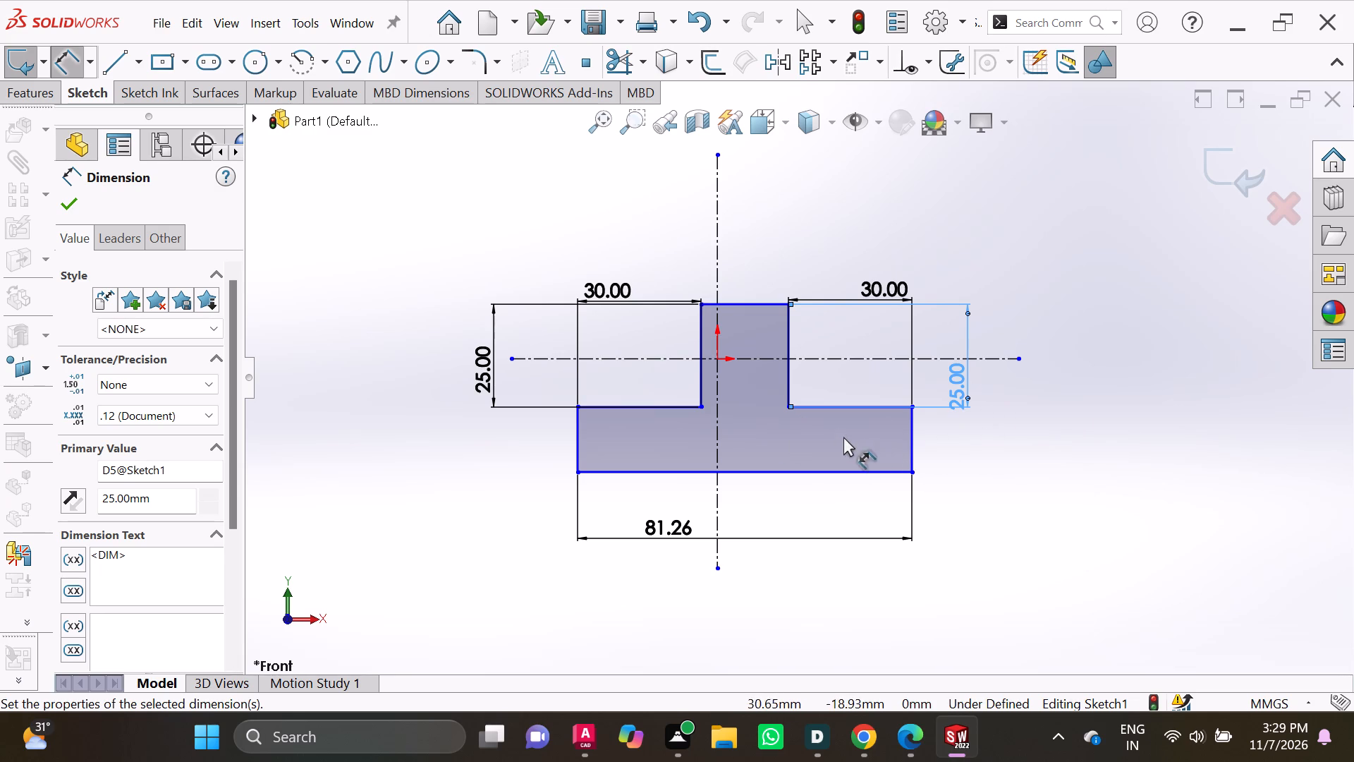
Replace the base line's dimension with a new length dimension of 90 mm.
{"action": "left_click", "coordinate": [797, 540]}
{"action": "key", "text": "Delete"}
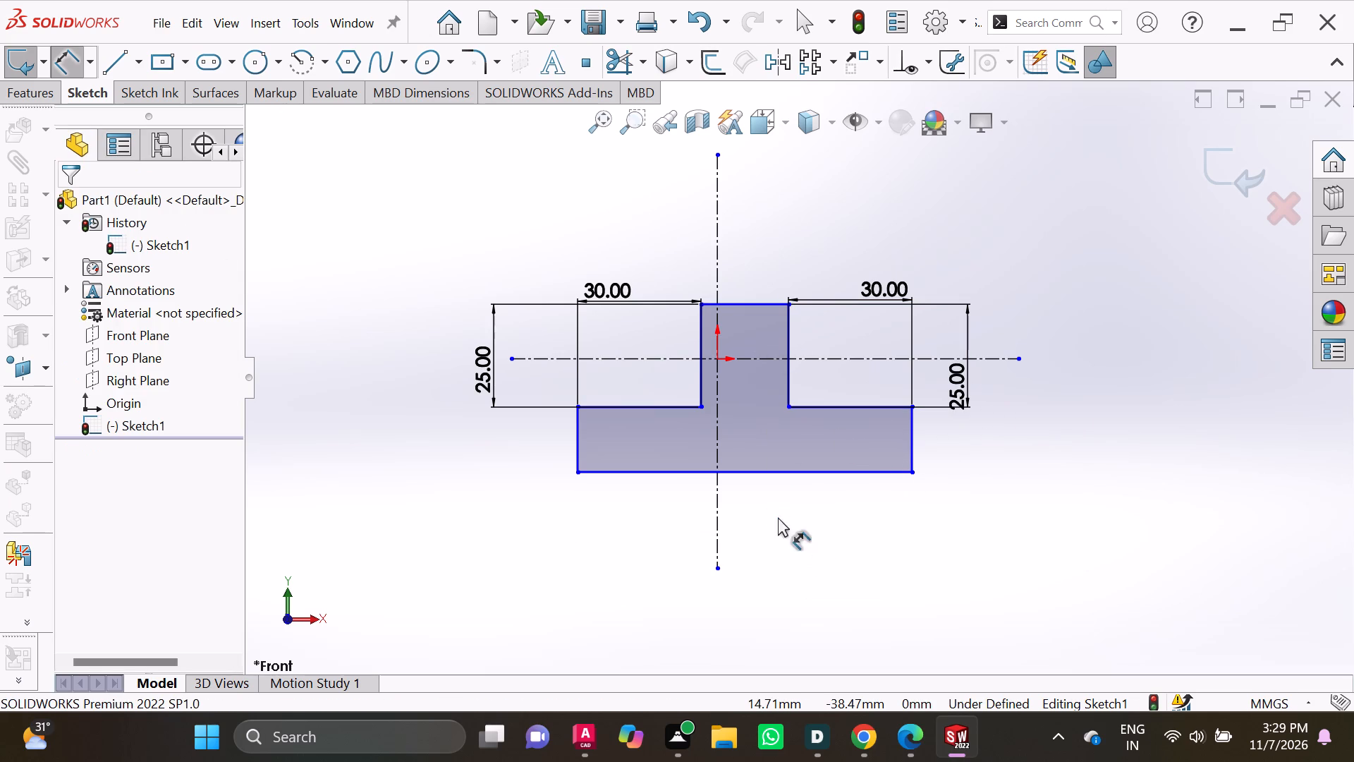
{"action": "left_click", "coordinate": [61, 68]}
{"action": "left_click", "coordinate": [64, 61]}
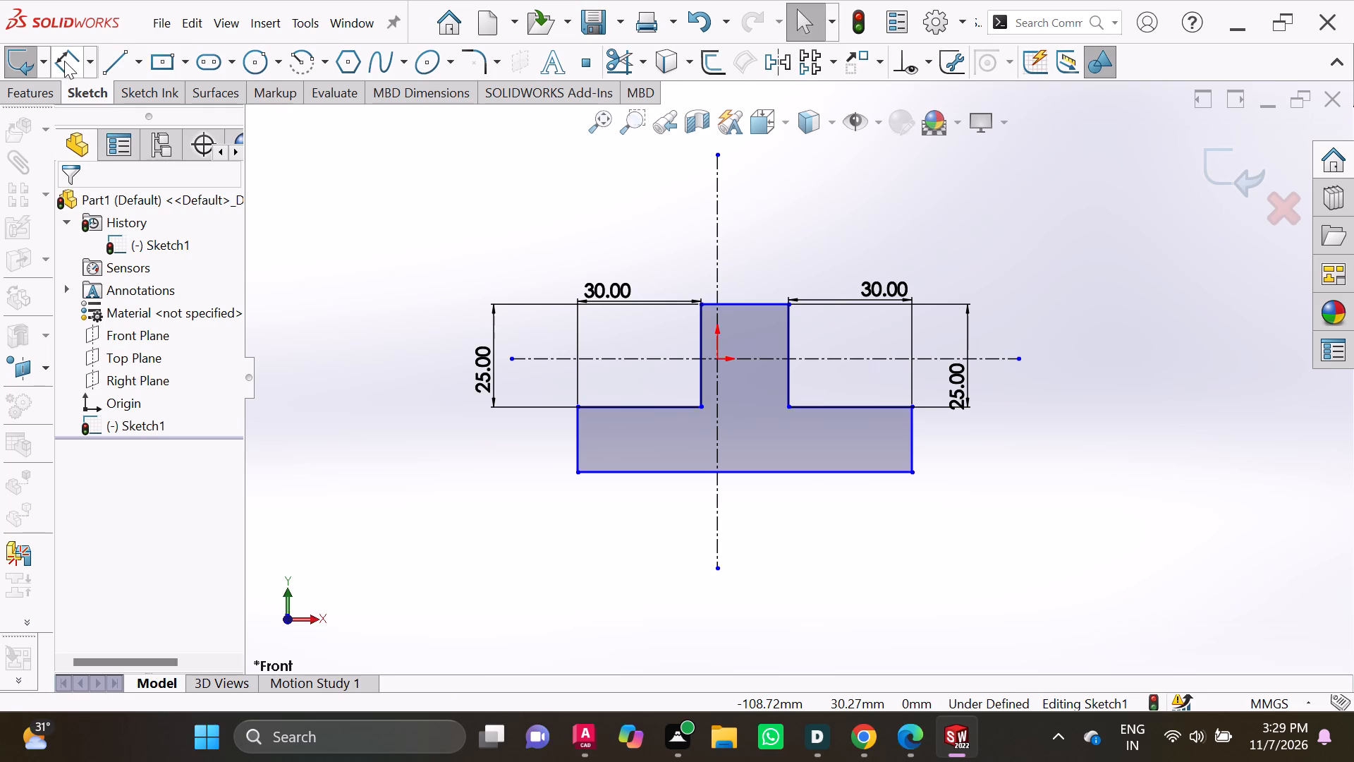
{"action": "left_click", "coordinate": [673, 471]}
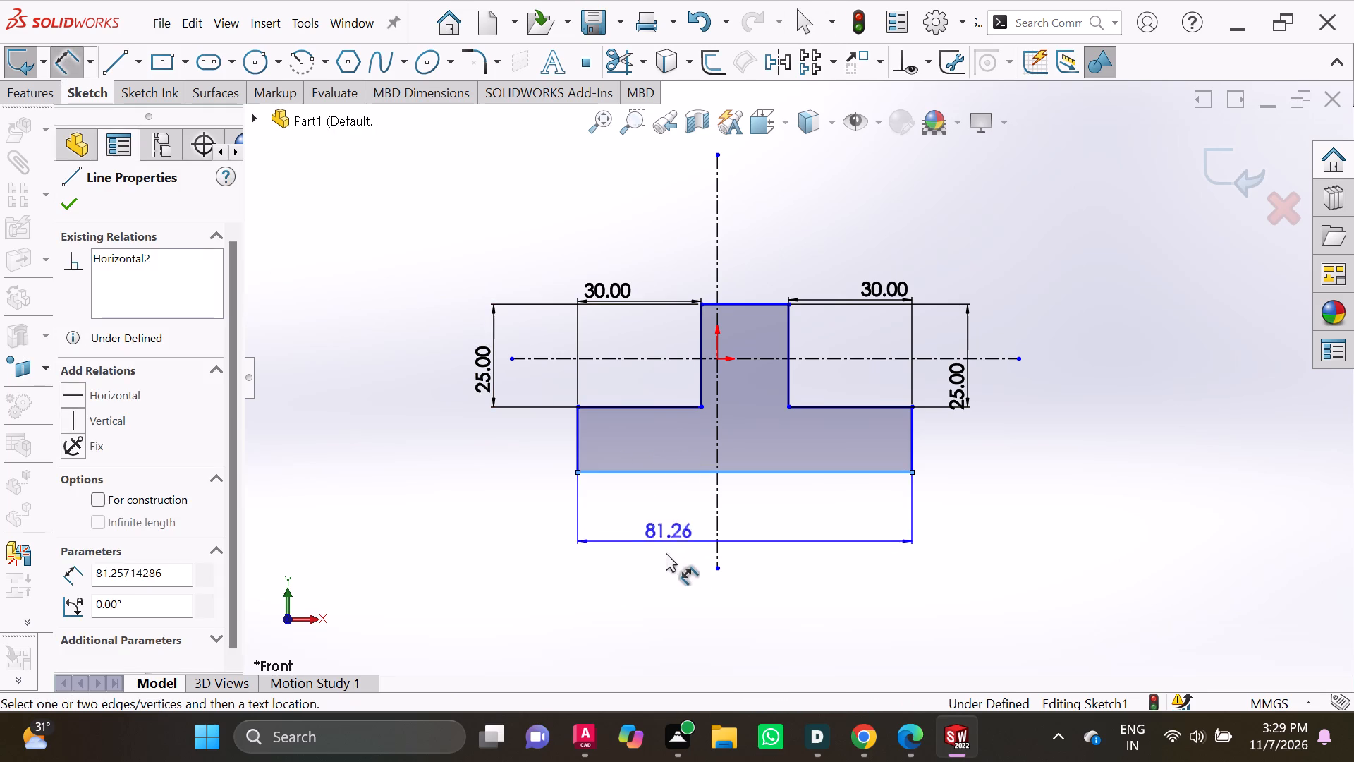
{"action": "left_click", "coordinate": [666, 563]}
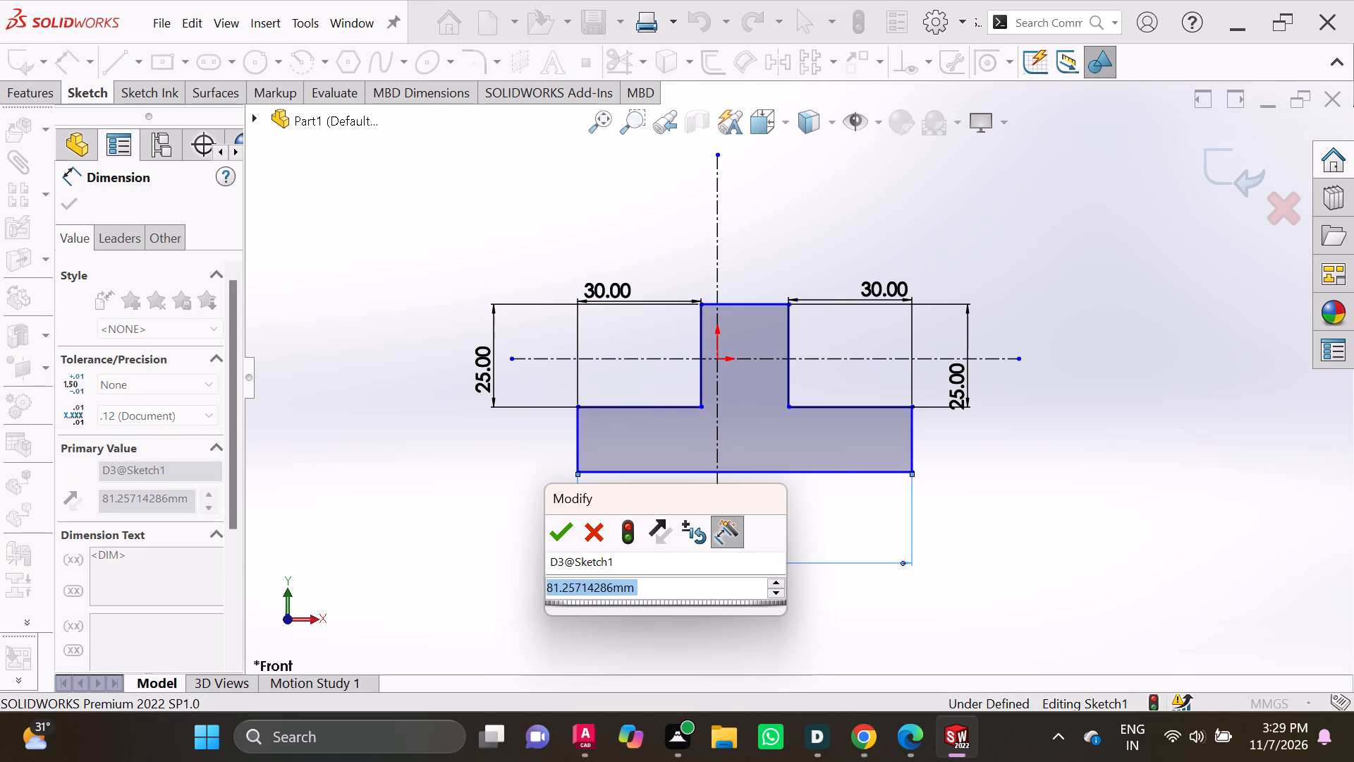
{"action": "type", "text": "90"}
{"action": "key", "text": "Return"}
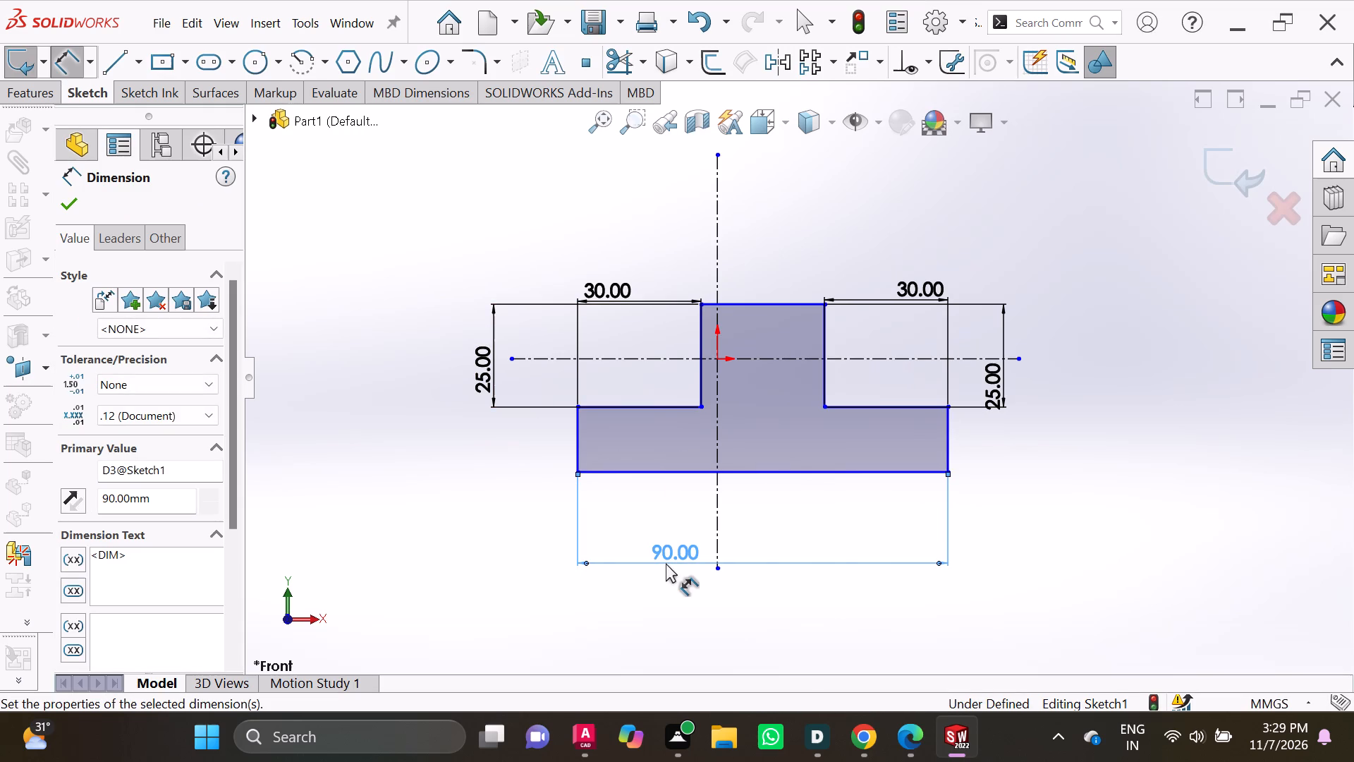
Add a driven dimension to the top line of the profile's upright.
{"action": "left_click", "coordinate": [737, 302]}
{"action": "left_click", "coordinate": [726, 255]}
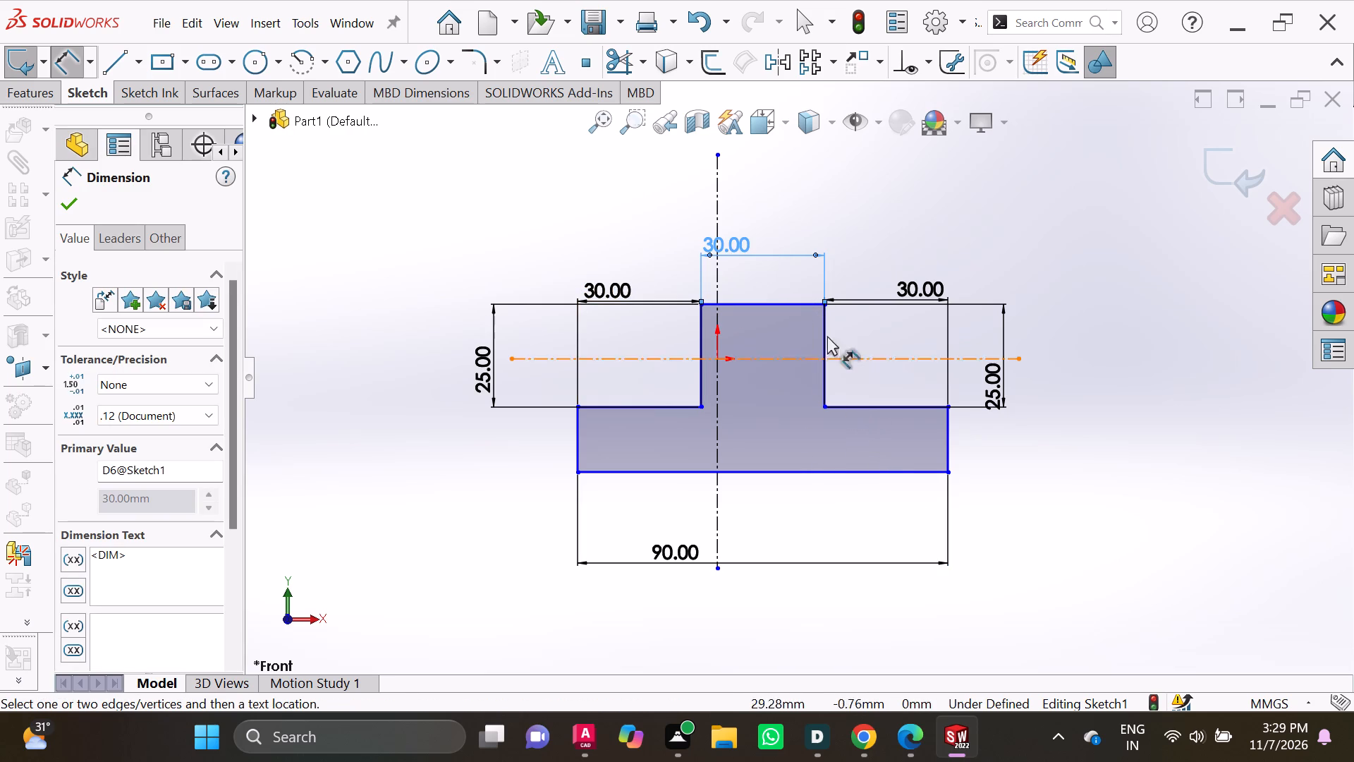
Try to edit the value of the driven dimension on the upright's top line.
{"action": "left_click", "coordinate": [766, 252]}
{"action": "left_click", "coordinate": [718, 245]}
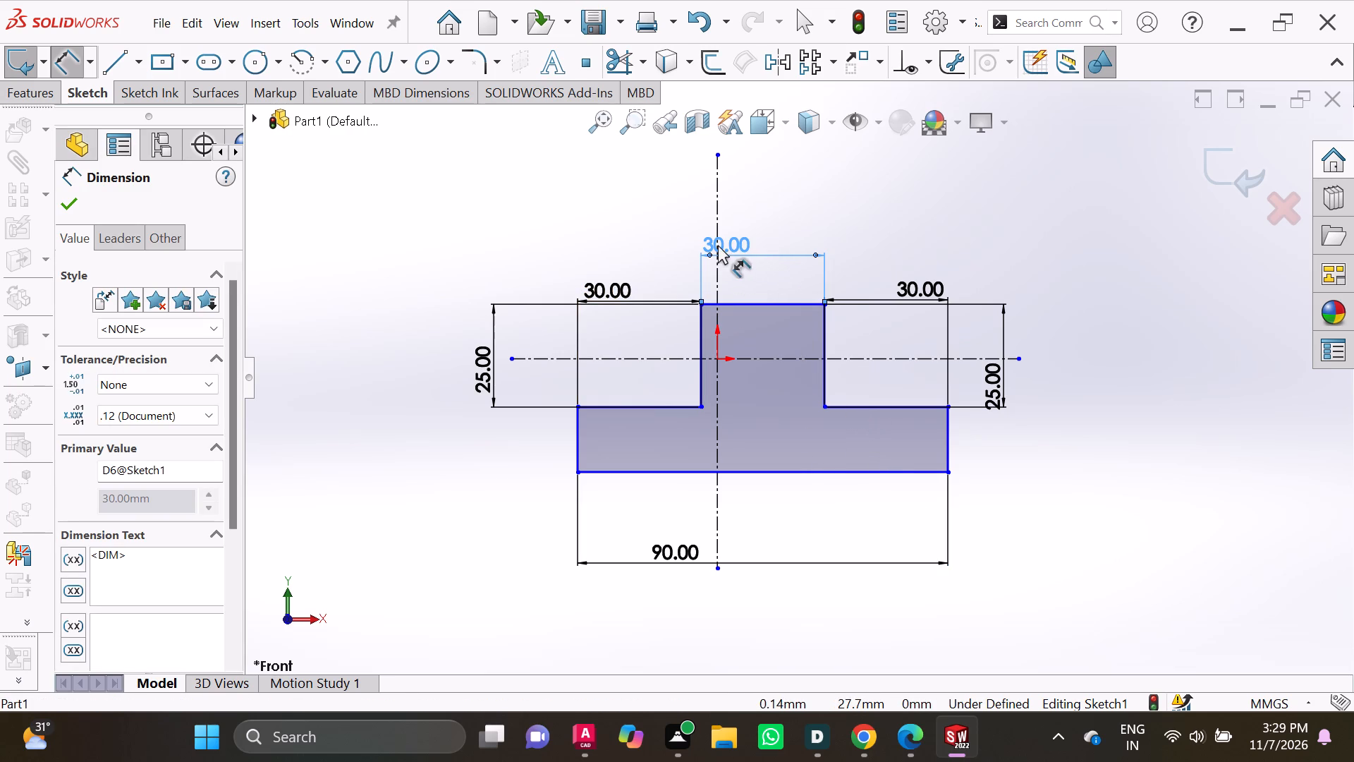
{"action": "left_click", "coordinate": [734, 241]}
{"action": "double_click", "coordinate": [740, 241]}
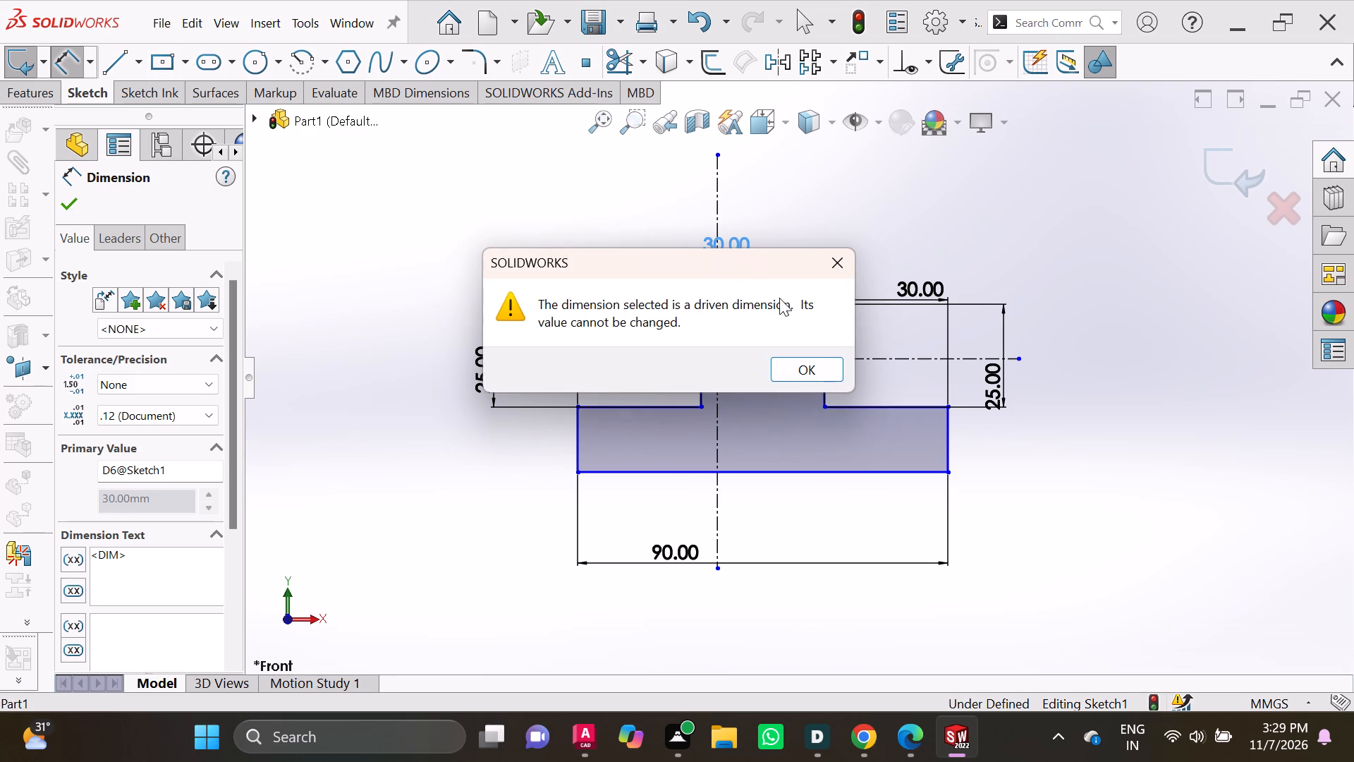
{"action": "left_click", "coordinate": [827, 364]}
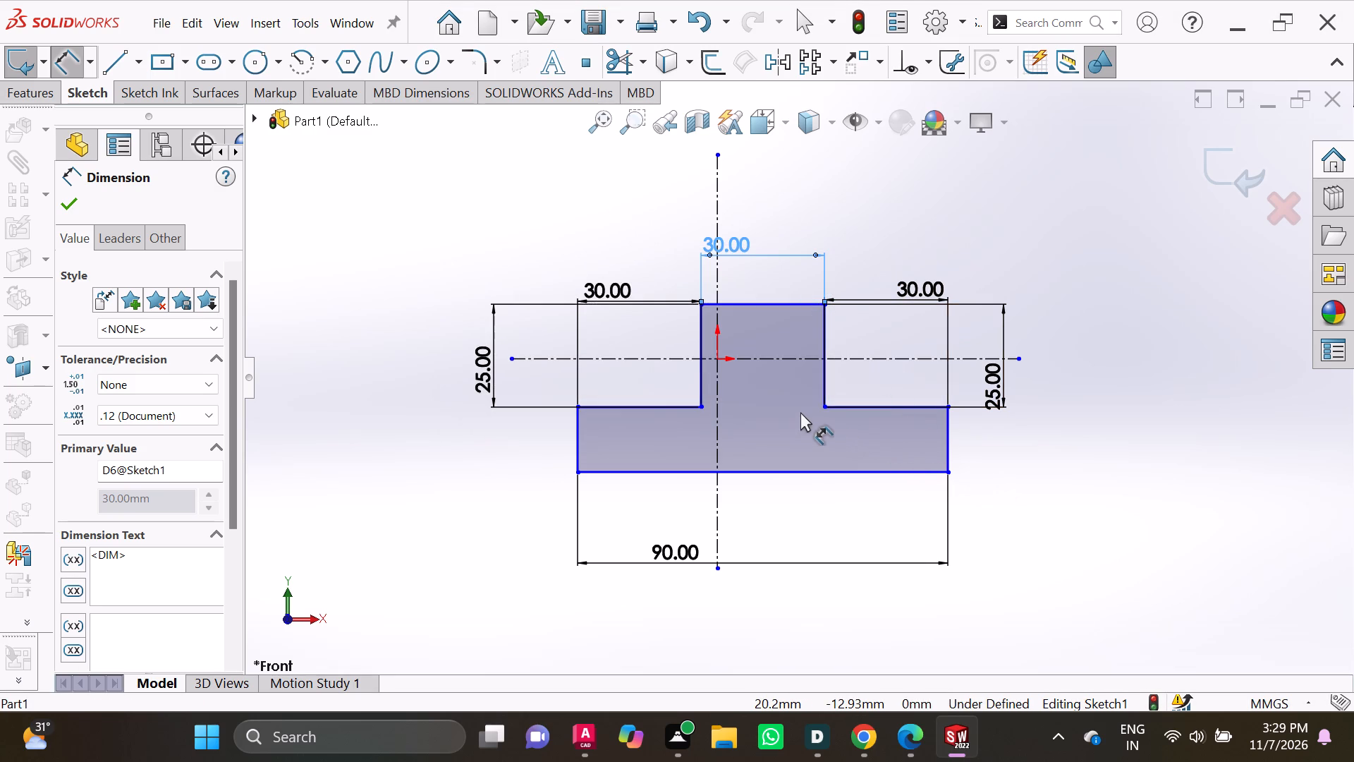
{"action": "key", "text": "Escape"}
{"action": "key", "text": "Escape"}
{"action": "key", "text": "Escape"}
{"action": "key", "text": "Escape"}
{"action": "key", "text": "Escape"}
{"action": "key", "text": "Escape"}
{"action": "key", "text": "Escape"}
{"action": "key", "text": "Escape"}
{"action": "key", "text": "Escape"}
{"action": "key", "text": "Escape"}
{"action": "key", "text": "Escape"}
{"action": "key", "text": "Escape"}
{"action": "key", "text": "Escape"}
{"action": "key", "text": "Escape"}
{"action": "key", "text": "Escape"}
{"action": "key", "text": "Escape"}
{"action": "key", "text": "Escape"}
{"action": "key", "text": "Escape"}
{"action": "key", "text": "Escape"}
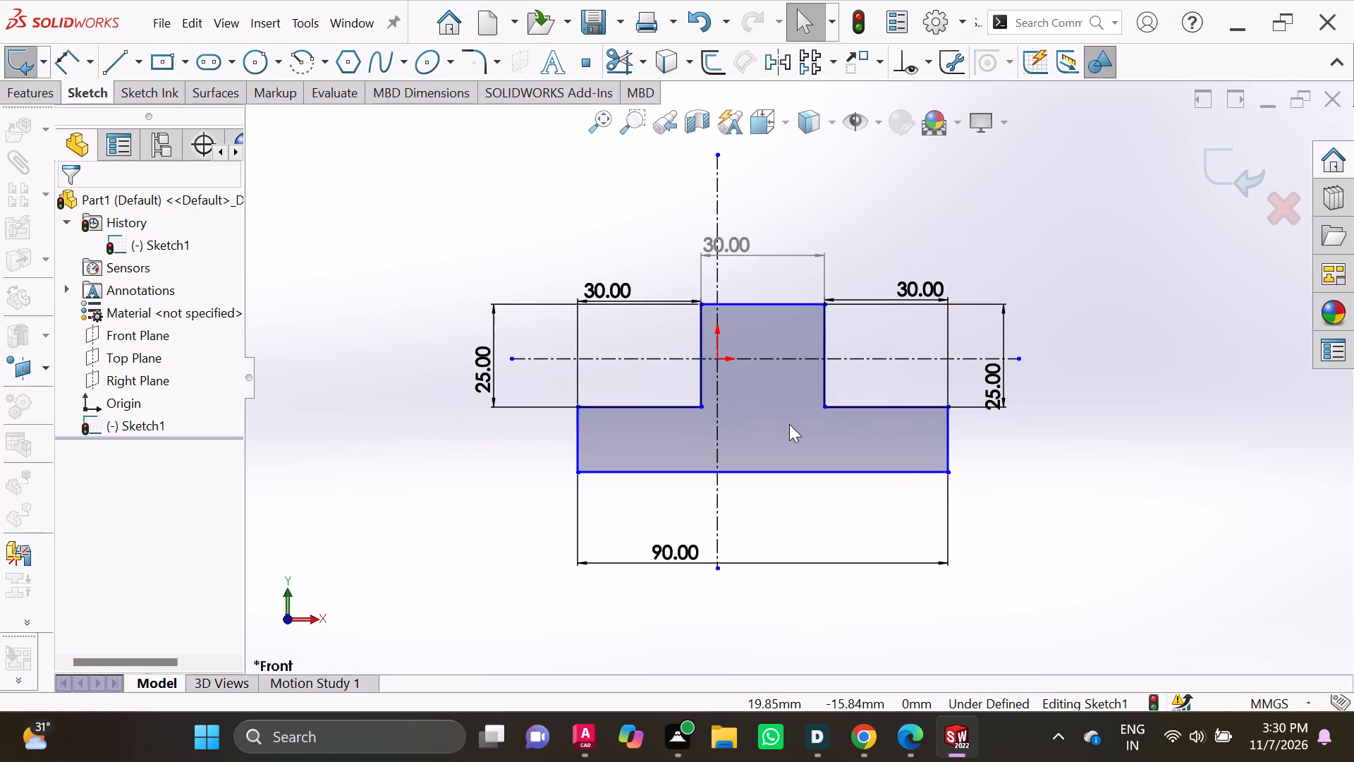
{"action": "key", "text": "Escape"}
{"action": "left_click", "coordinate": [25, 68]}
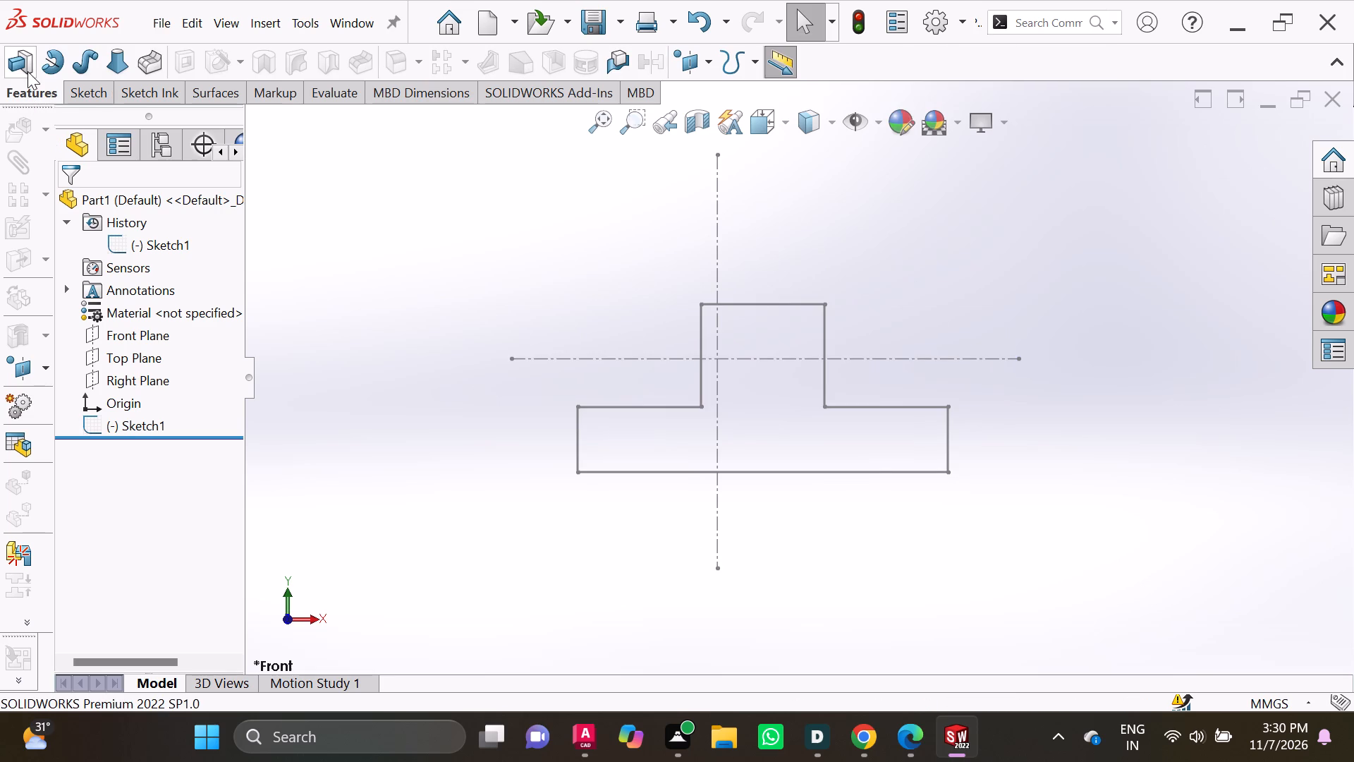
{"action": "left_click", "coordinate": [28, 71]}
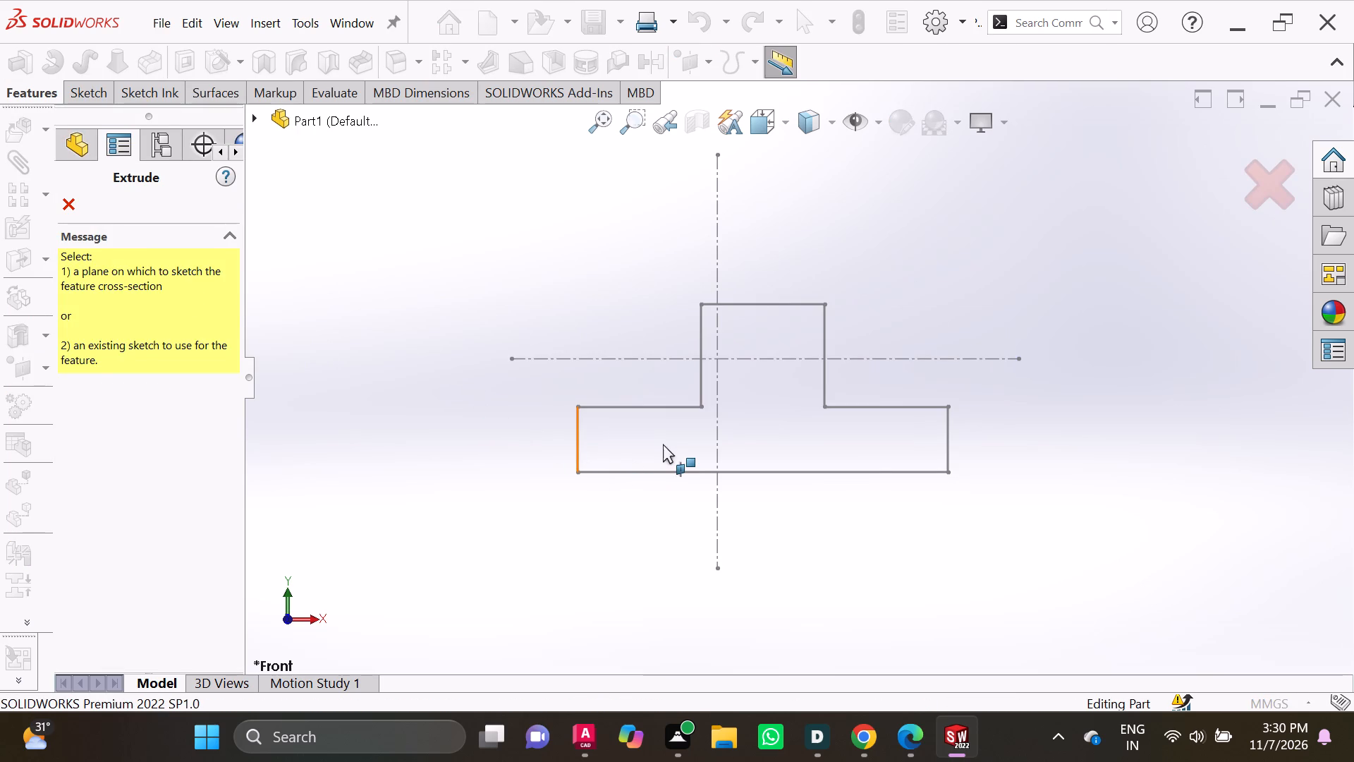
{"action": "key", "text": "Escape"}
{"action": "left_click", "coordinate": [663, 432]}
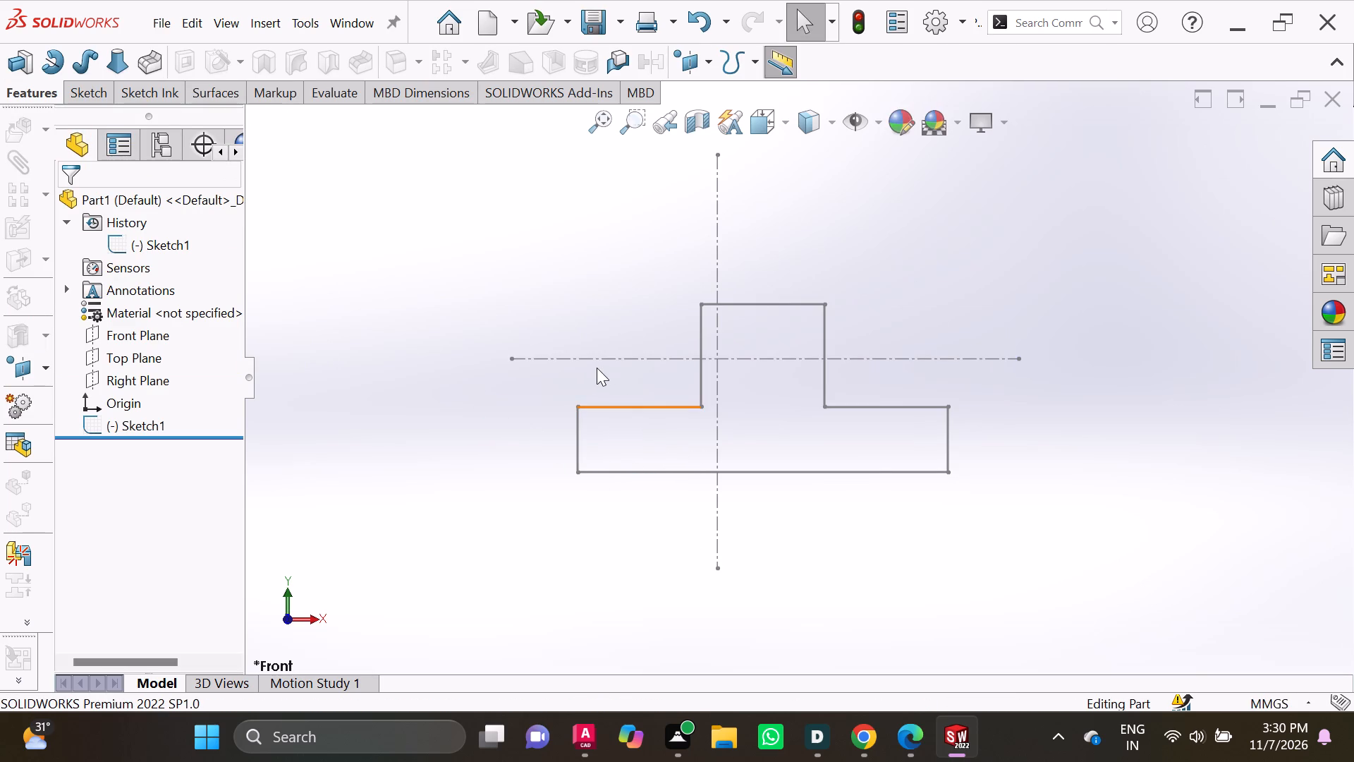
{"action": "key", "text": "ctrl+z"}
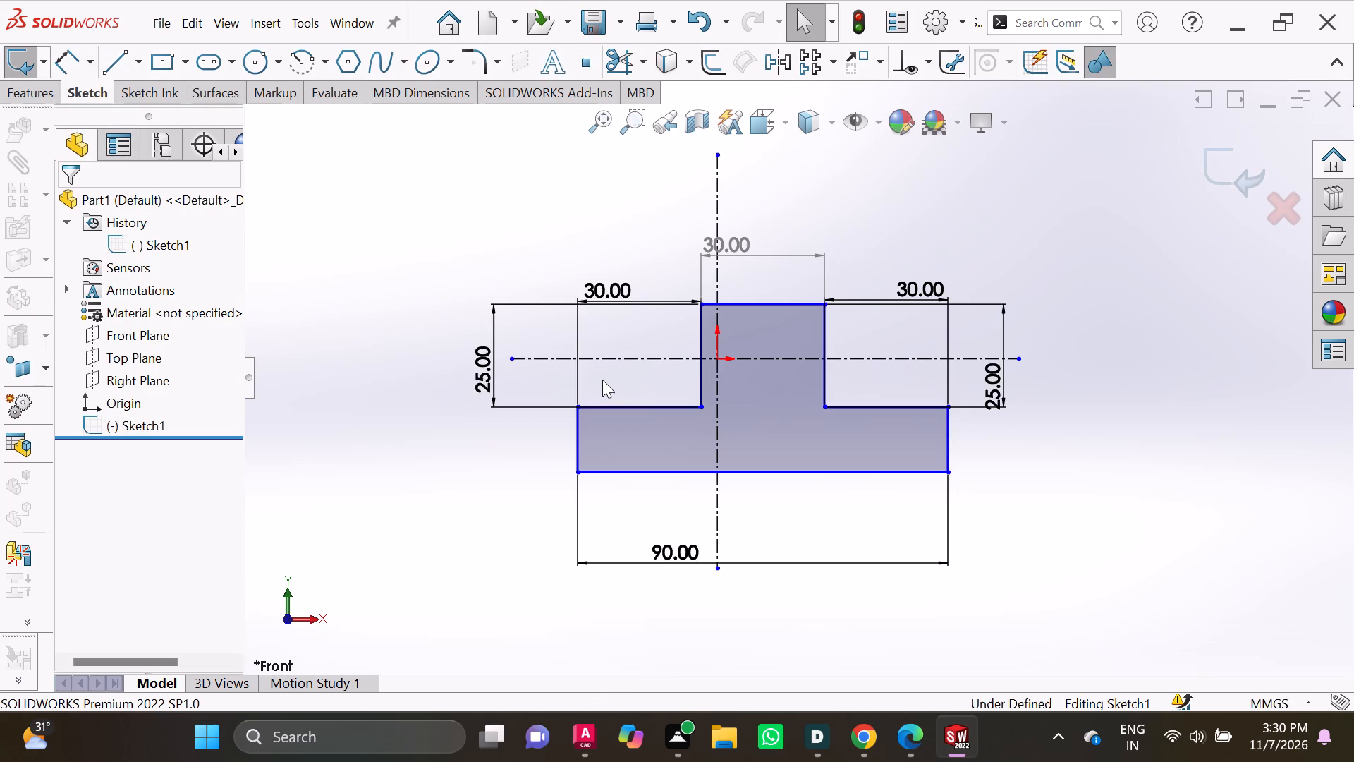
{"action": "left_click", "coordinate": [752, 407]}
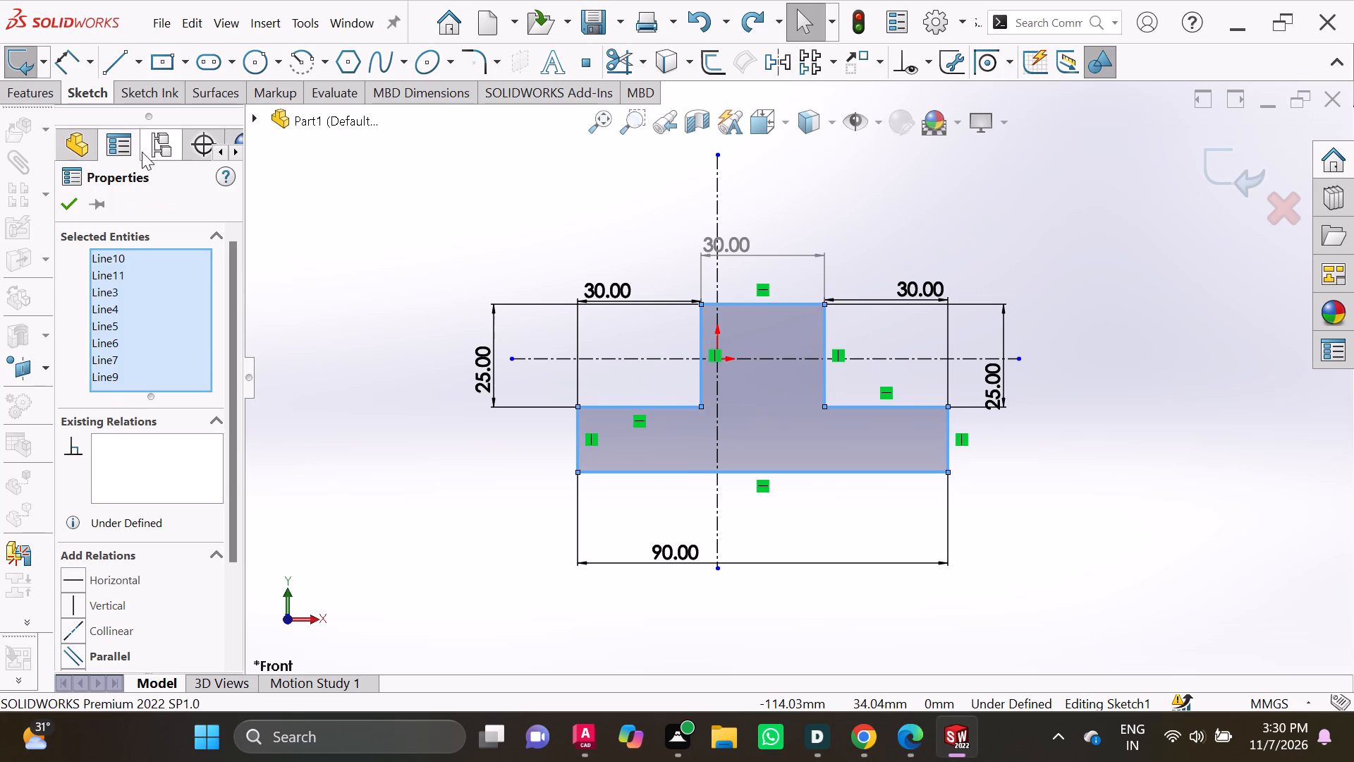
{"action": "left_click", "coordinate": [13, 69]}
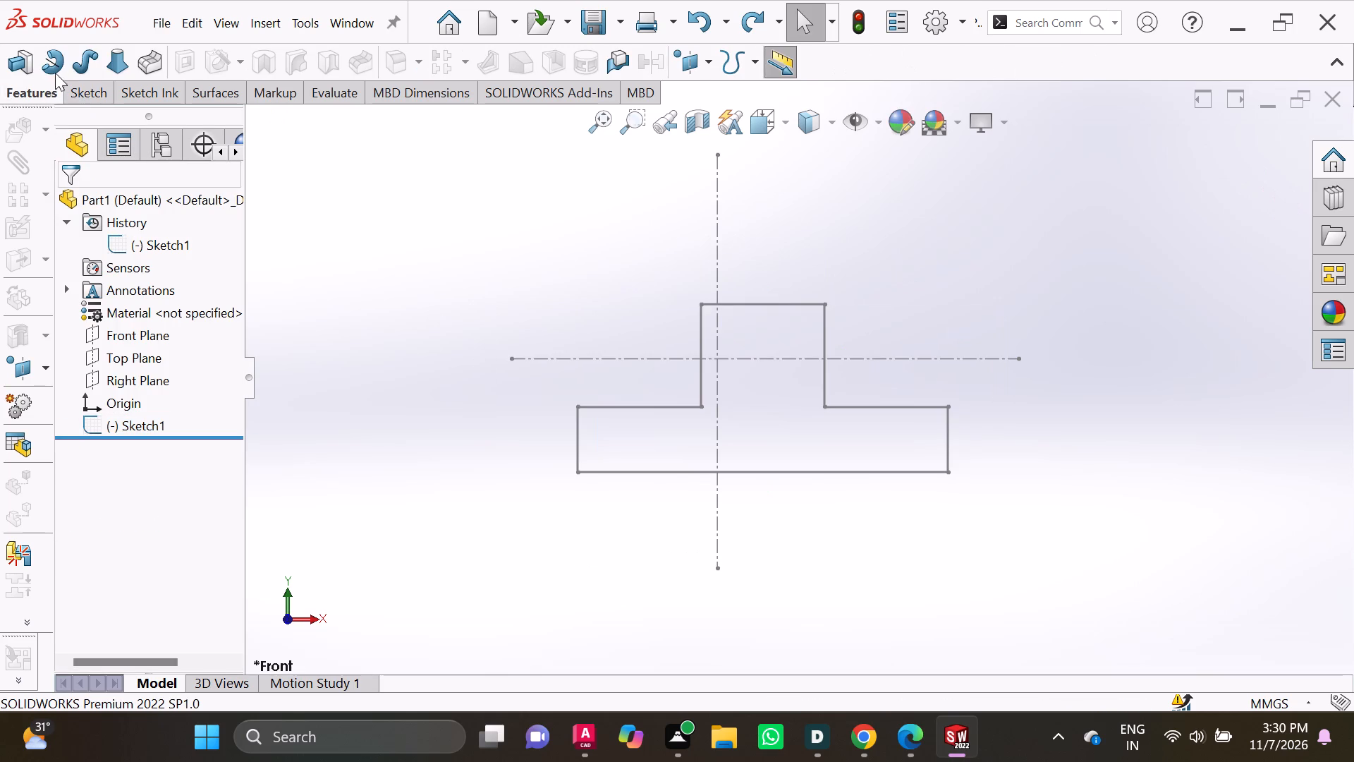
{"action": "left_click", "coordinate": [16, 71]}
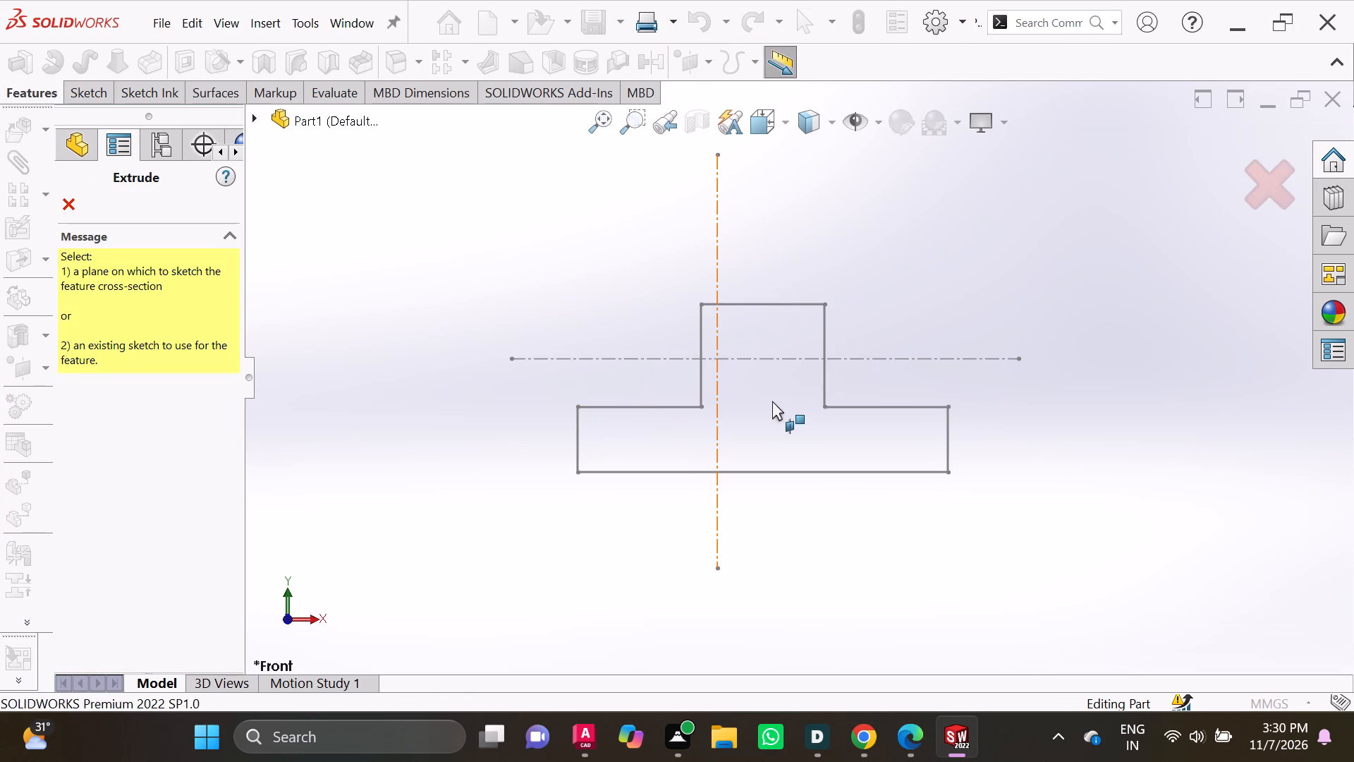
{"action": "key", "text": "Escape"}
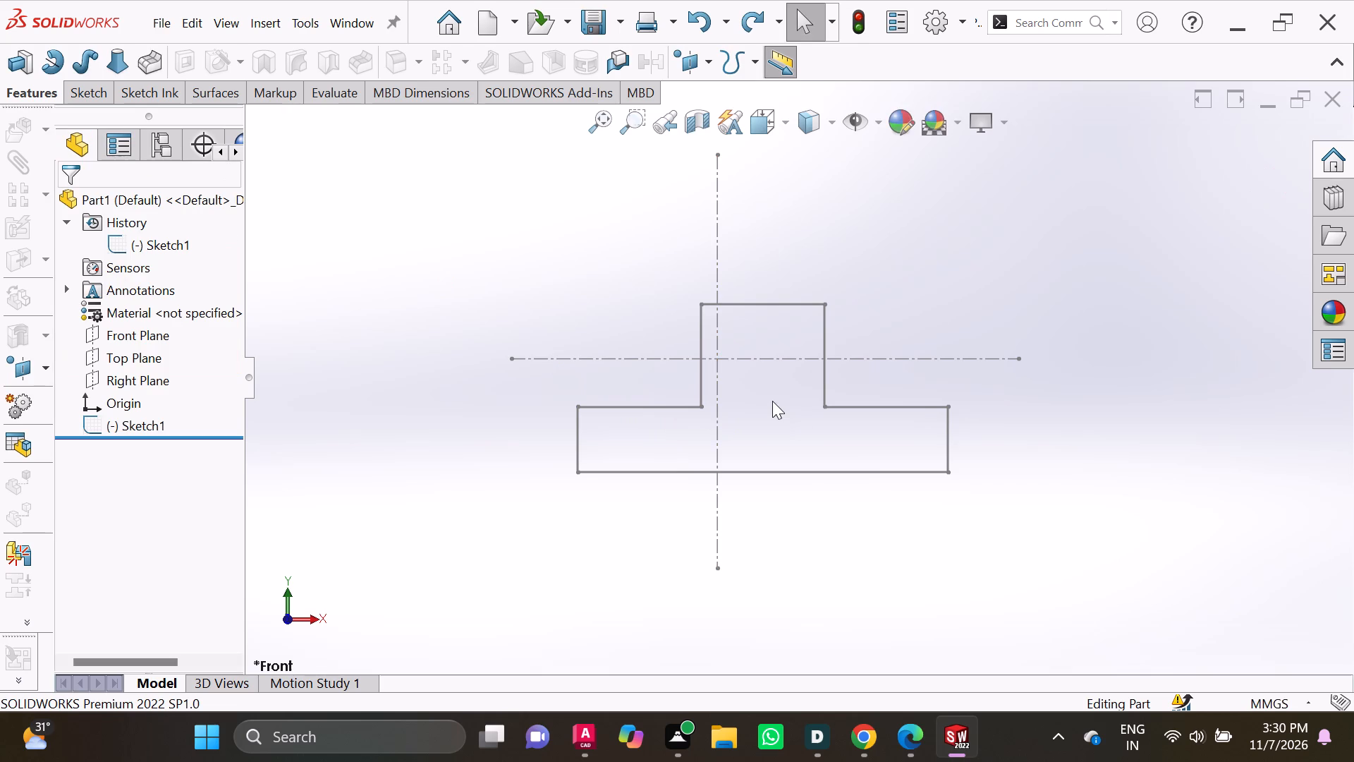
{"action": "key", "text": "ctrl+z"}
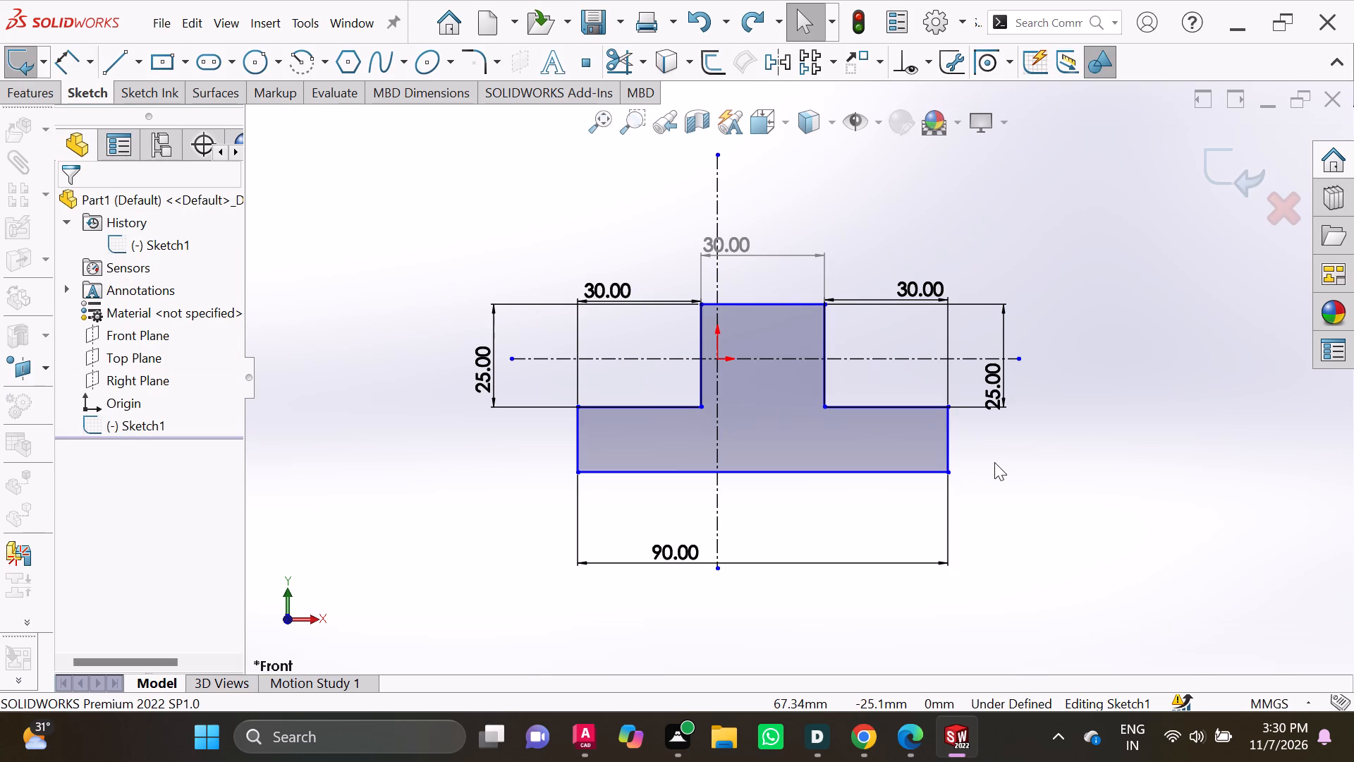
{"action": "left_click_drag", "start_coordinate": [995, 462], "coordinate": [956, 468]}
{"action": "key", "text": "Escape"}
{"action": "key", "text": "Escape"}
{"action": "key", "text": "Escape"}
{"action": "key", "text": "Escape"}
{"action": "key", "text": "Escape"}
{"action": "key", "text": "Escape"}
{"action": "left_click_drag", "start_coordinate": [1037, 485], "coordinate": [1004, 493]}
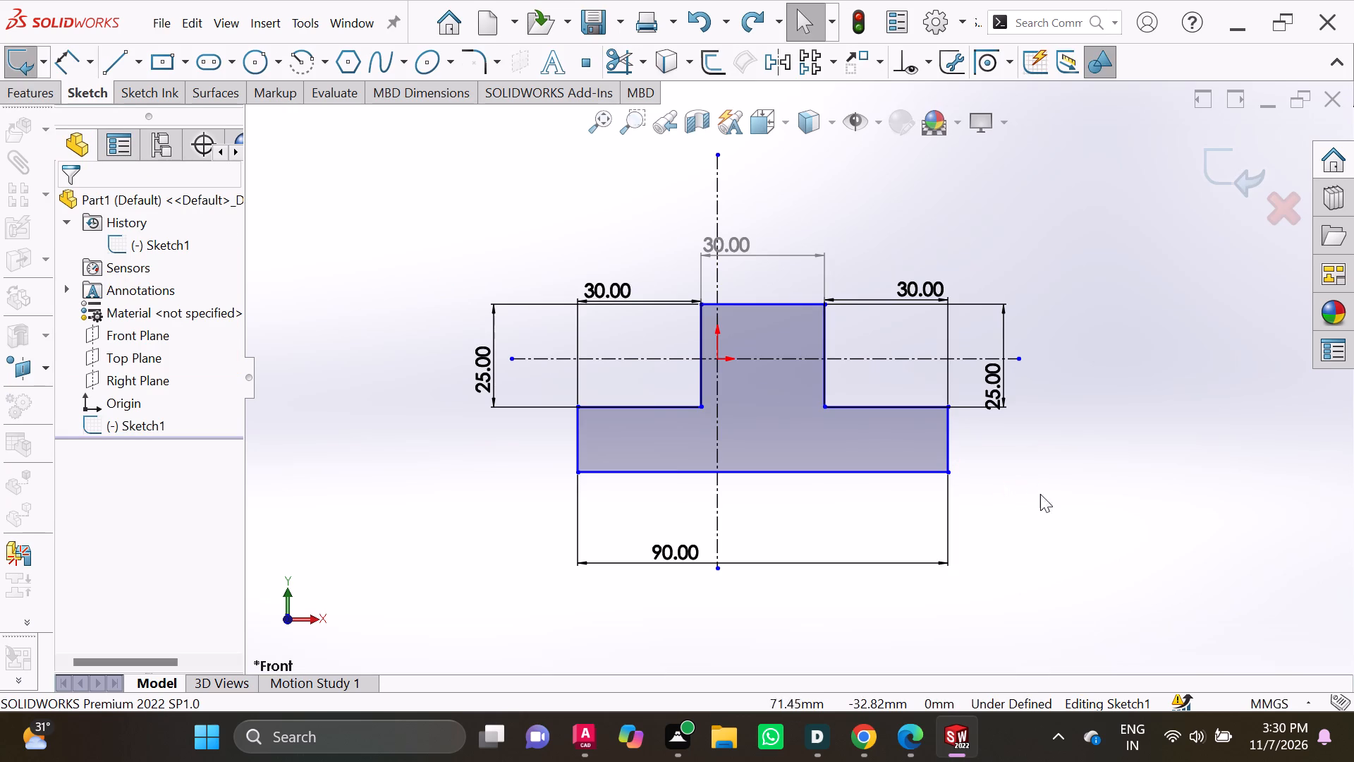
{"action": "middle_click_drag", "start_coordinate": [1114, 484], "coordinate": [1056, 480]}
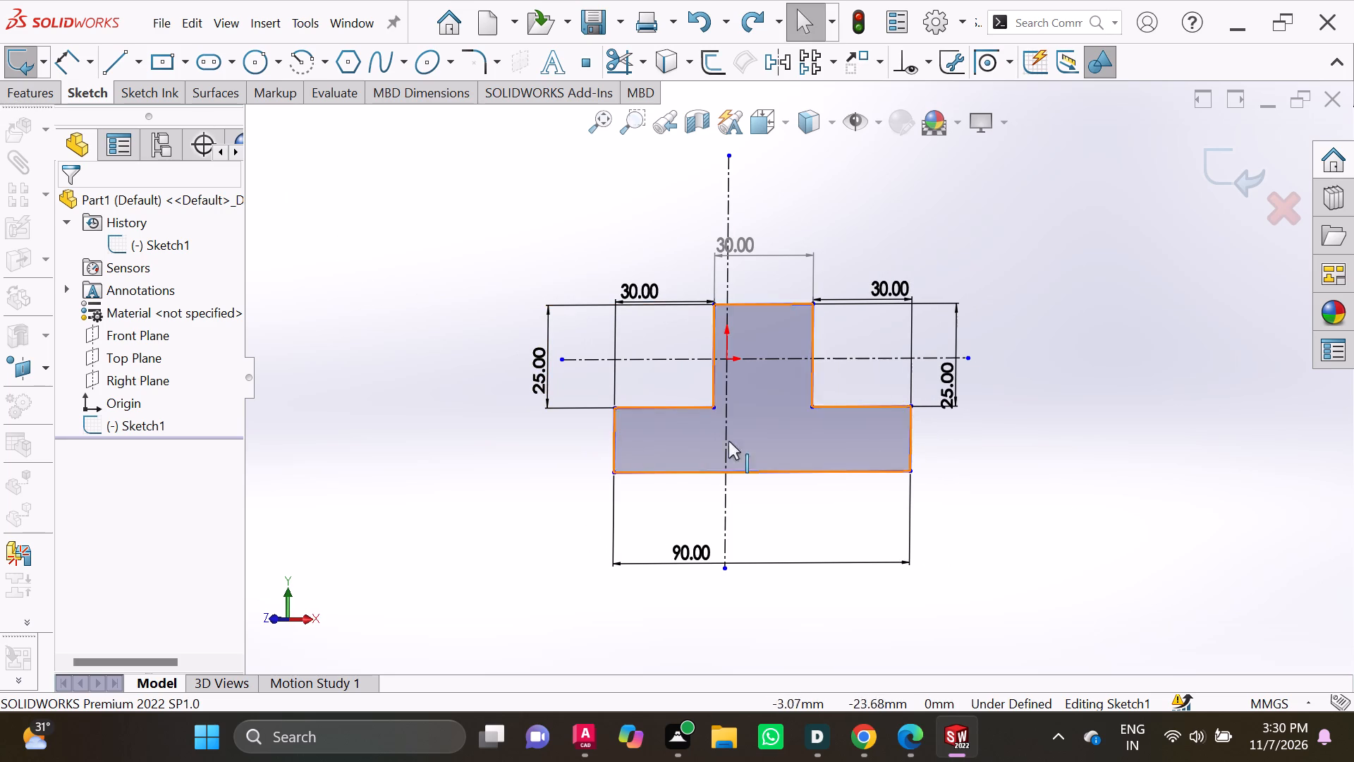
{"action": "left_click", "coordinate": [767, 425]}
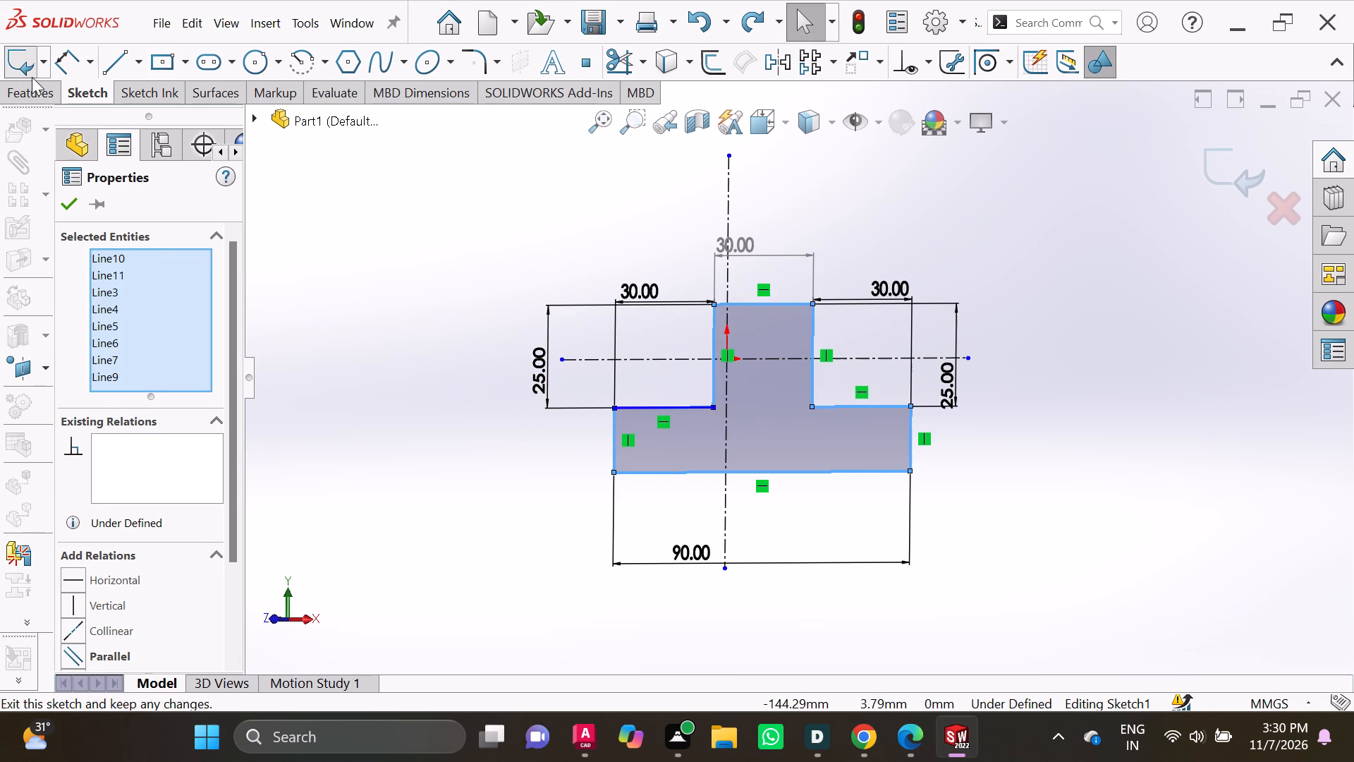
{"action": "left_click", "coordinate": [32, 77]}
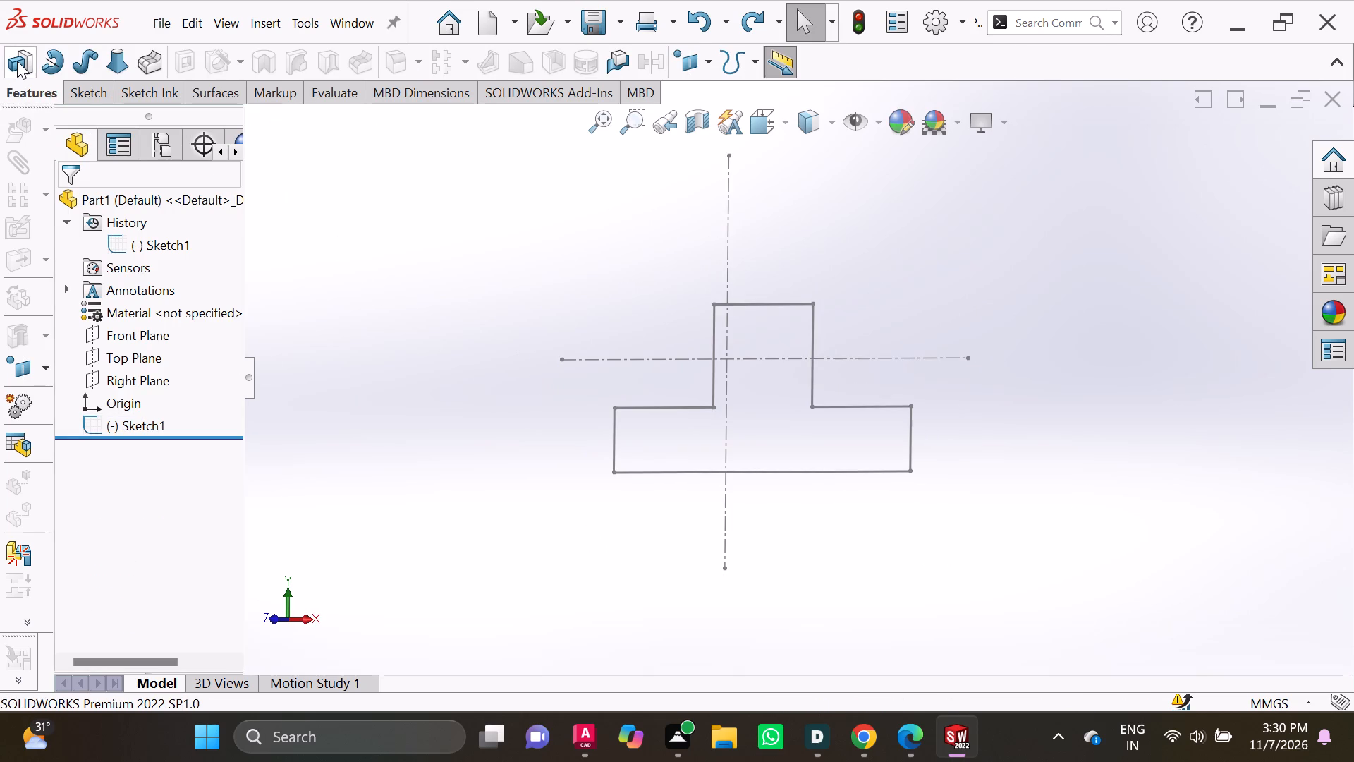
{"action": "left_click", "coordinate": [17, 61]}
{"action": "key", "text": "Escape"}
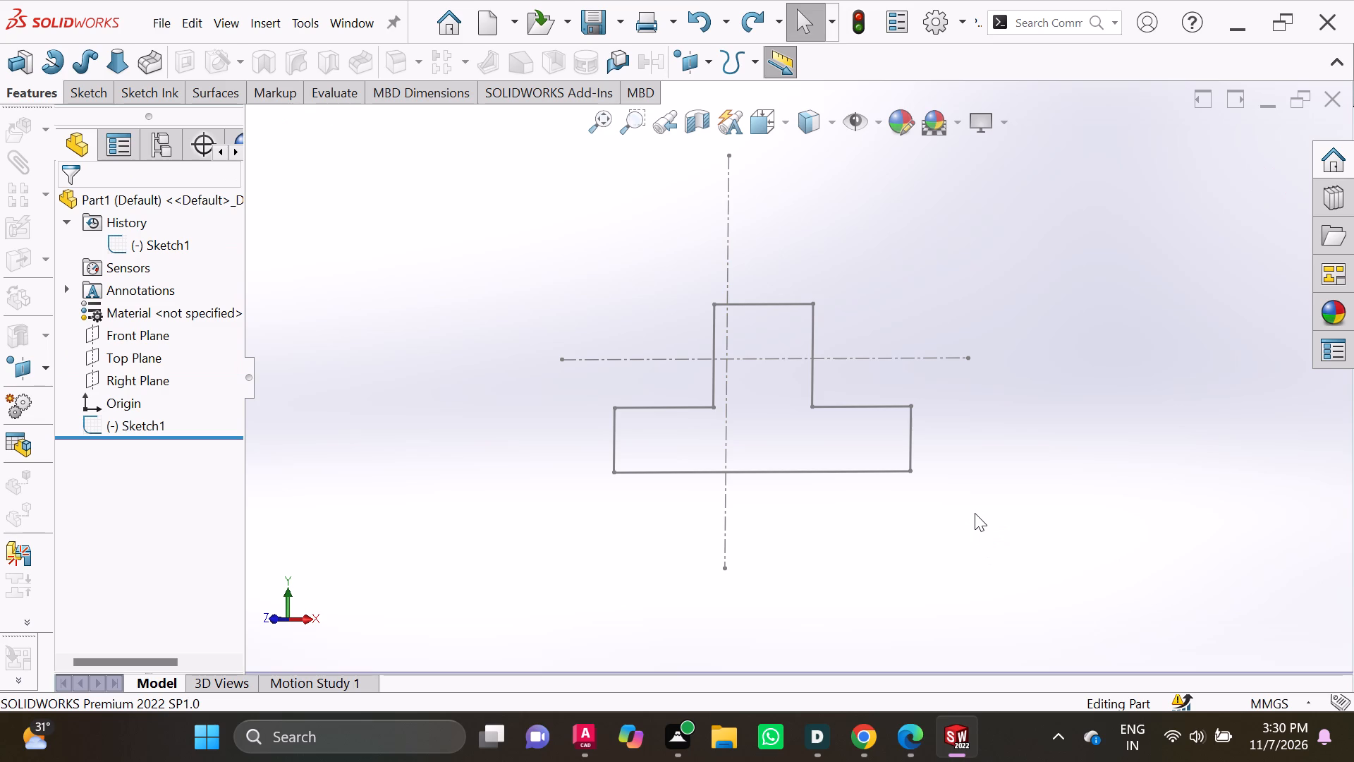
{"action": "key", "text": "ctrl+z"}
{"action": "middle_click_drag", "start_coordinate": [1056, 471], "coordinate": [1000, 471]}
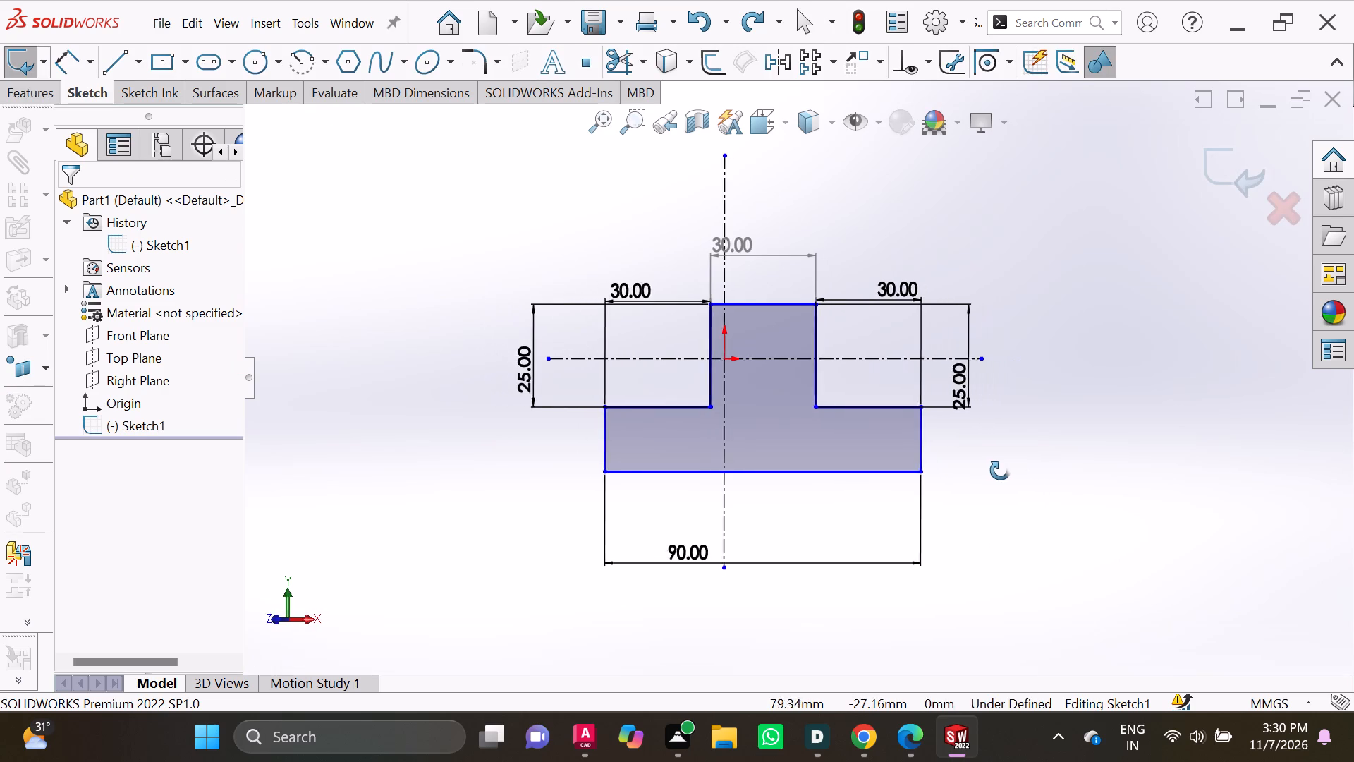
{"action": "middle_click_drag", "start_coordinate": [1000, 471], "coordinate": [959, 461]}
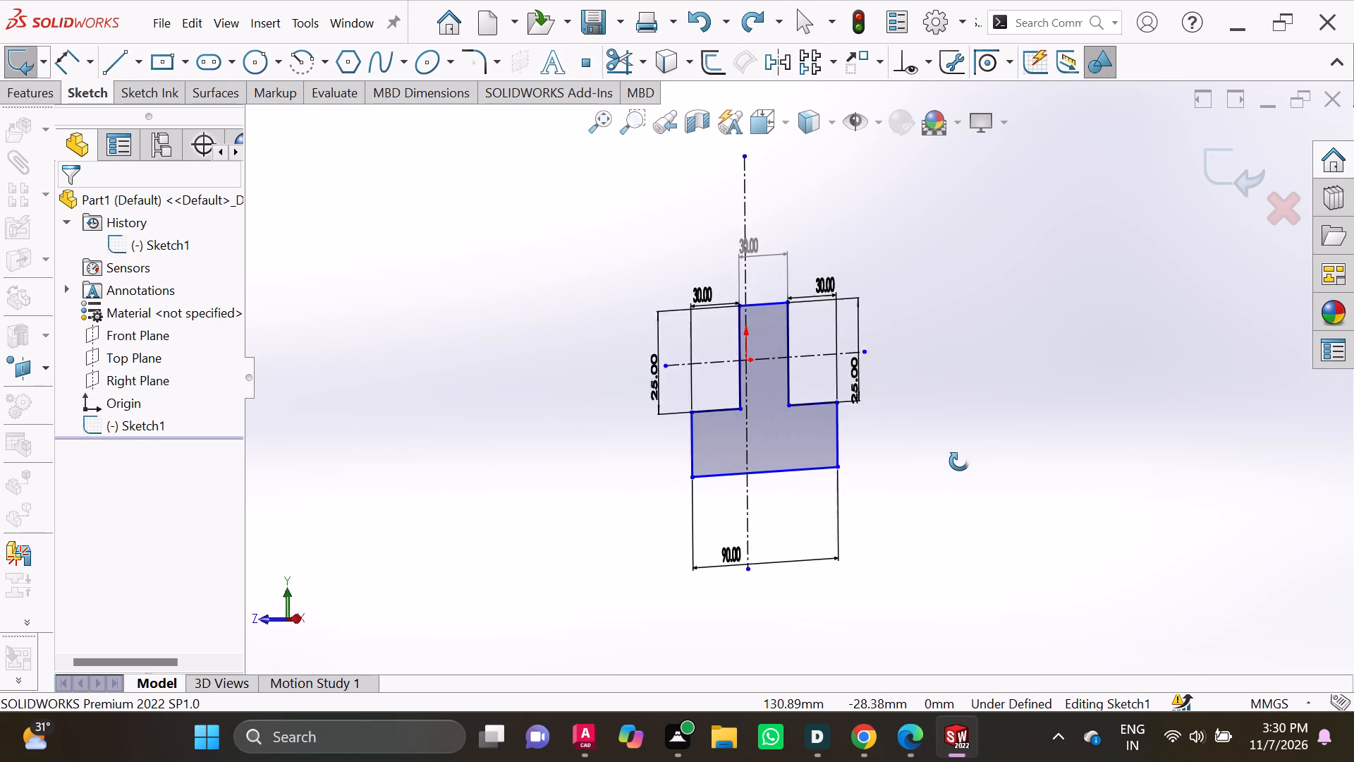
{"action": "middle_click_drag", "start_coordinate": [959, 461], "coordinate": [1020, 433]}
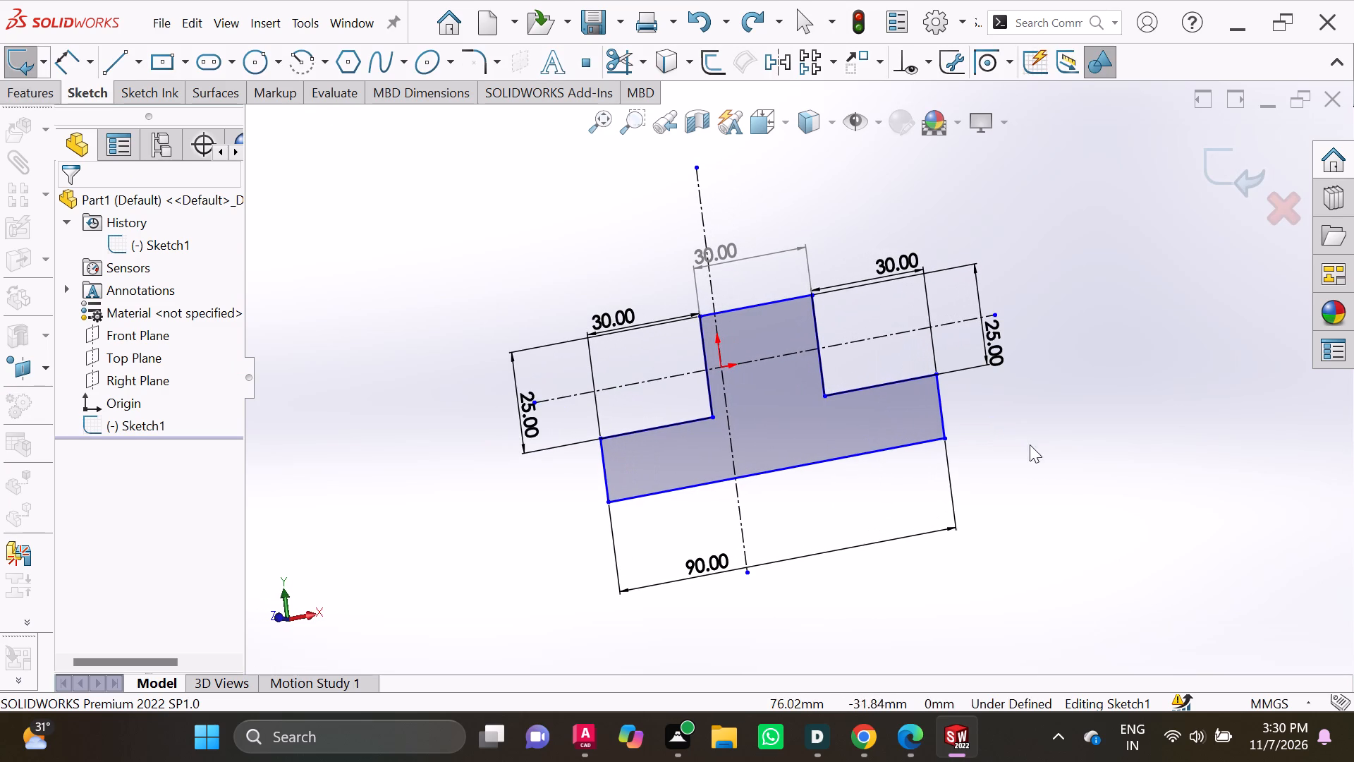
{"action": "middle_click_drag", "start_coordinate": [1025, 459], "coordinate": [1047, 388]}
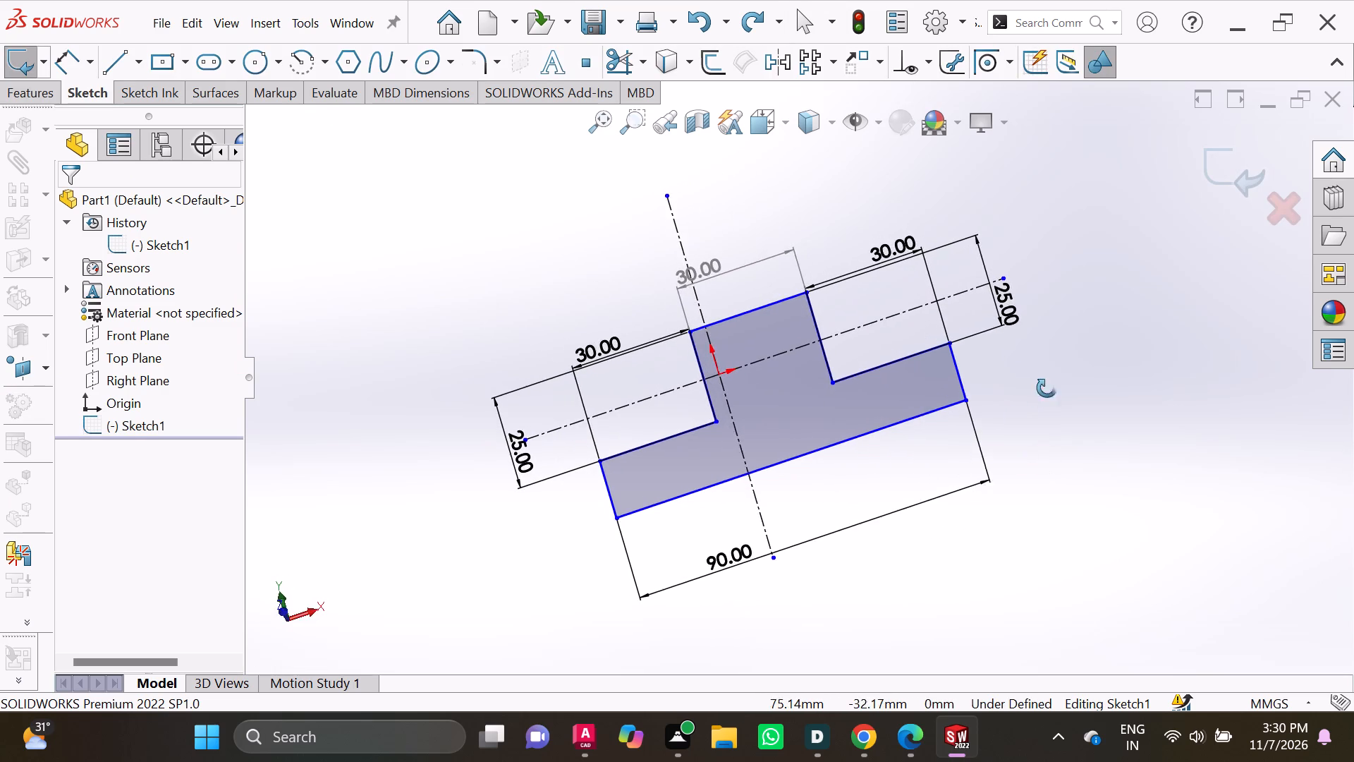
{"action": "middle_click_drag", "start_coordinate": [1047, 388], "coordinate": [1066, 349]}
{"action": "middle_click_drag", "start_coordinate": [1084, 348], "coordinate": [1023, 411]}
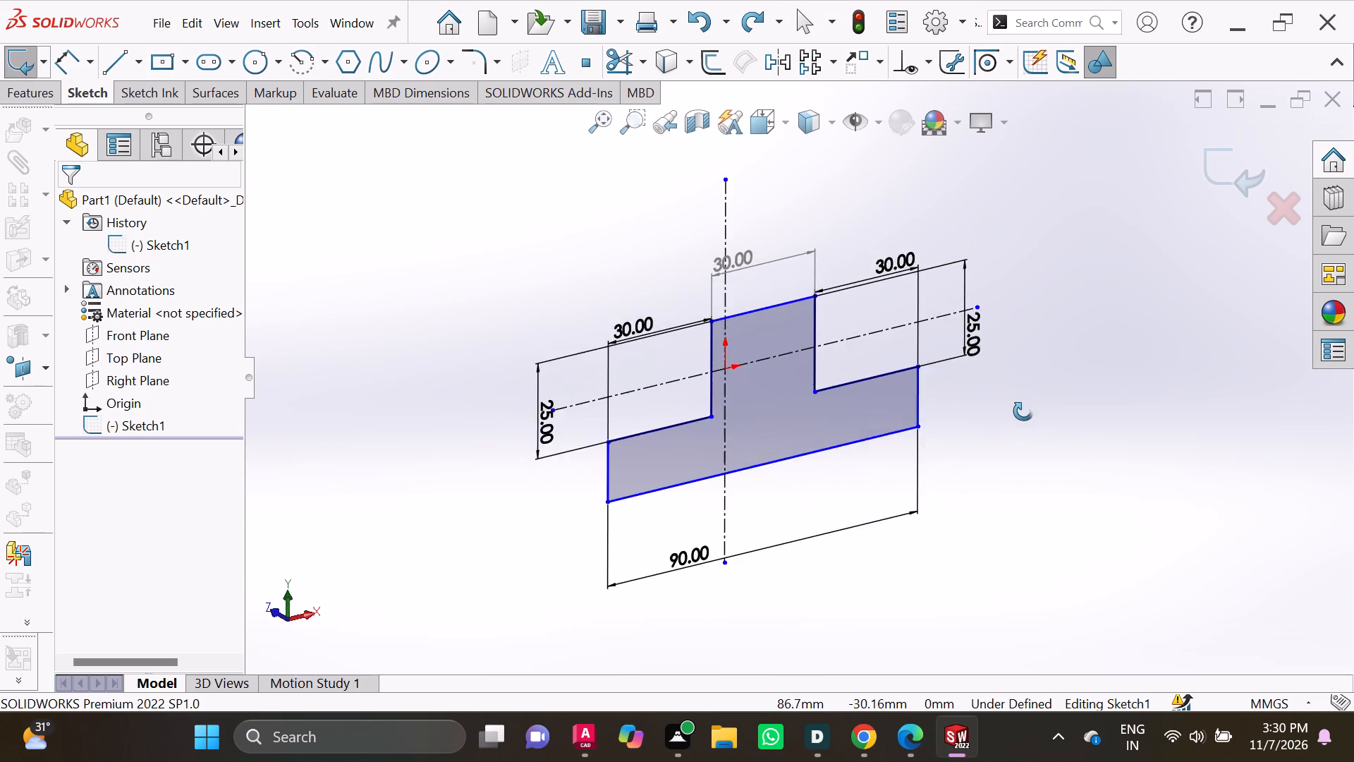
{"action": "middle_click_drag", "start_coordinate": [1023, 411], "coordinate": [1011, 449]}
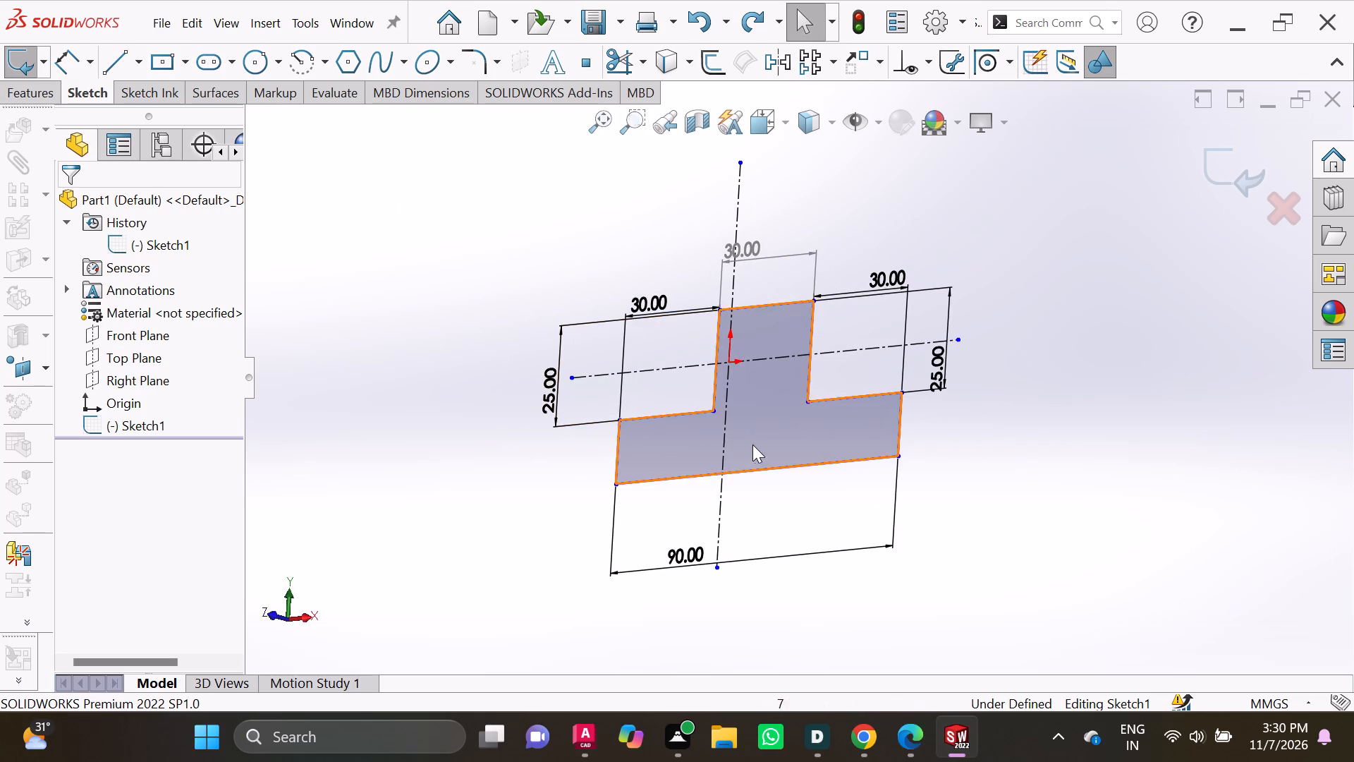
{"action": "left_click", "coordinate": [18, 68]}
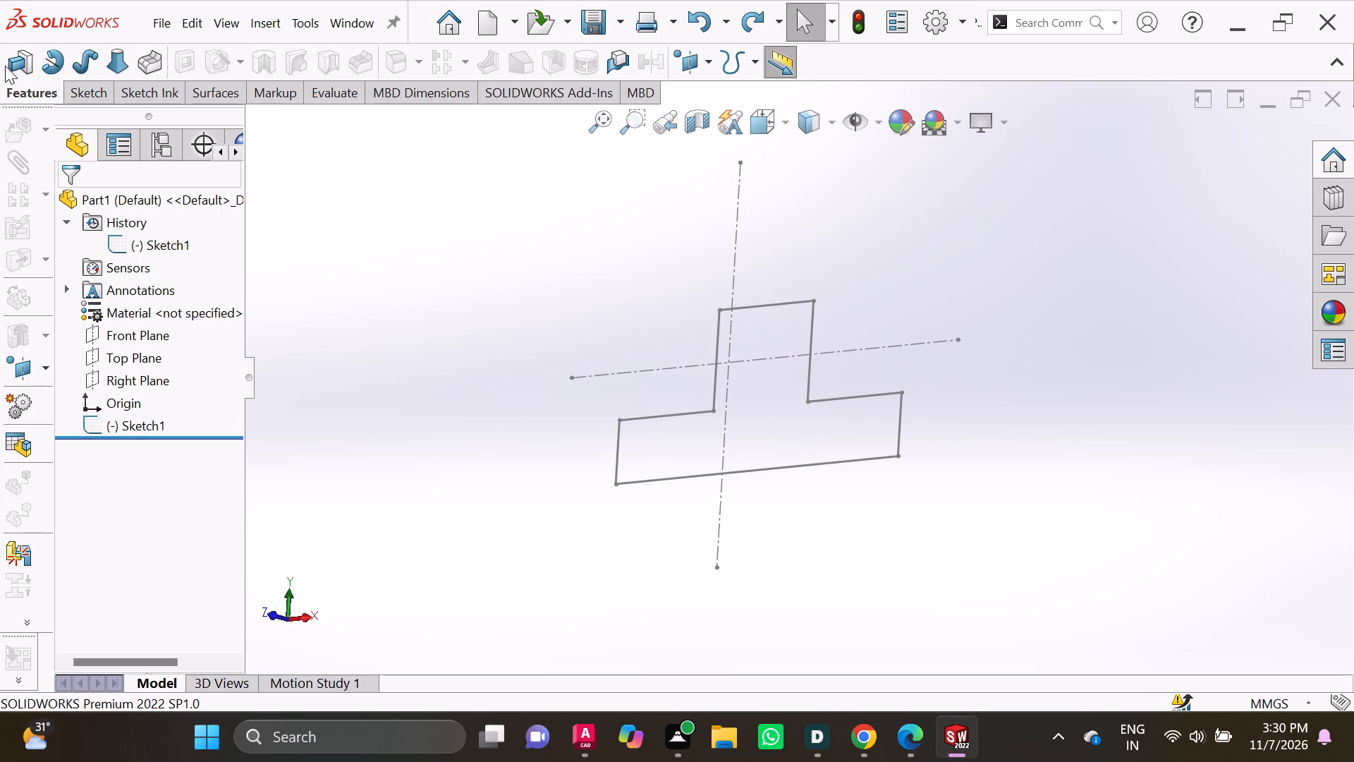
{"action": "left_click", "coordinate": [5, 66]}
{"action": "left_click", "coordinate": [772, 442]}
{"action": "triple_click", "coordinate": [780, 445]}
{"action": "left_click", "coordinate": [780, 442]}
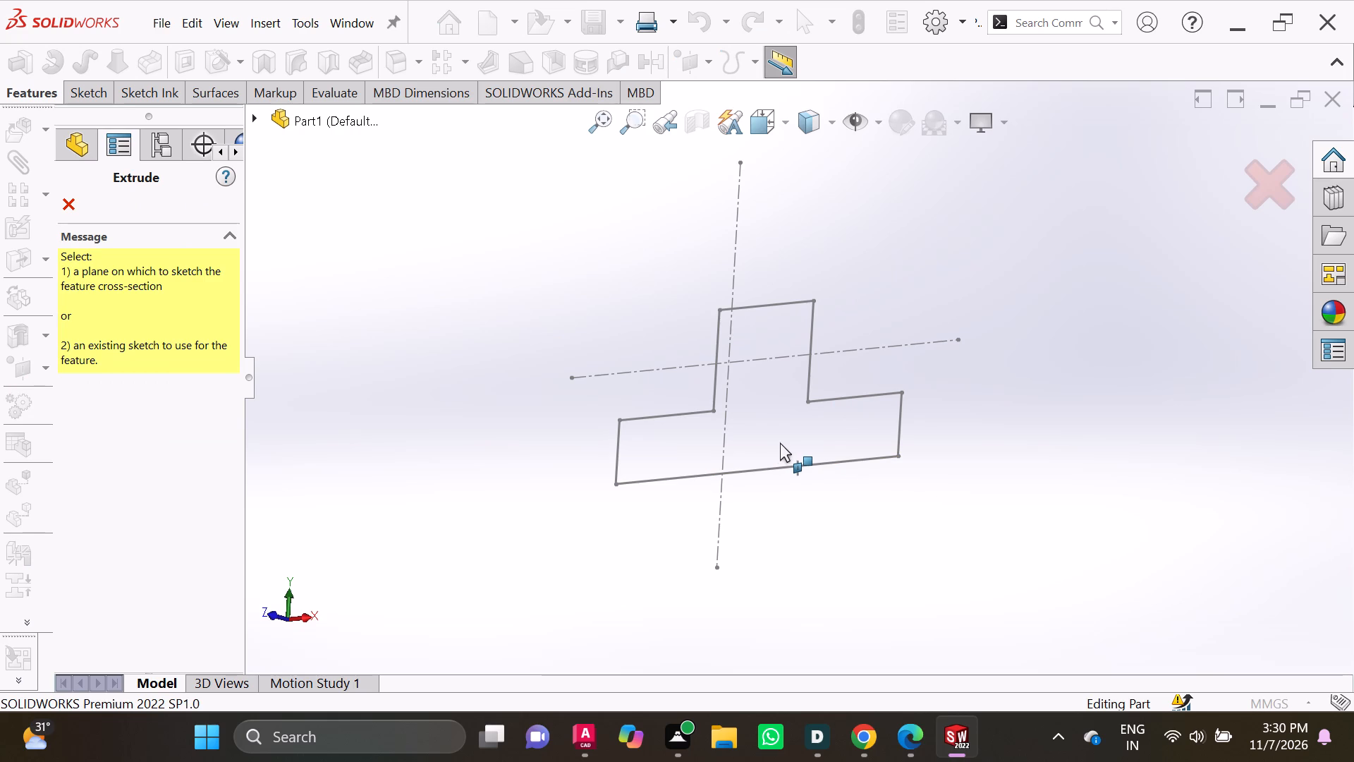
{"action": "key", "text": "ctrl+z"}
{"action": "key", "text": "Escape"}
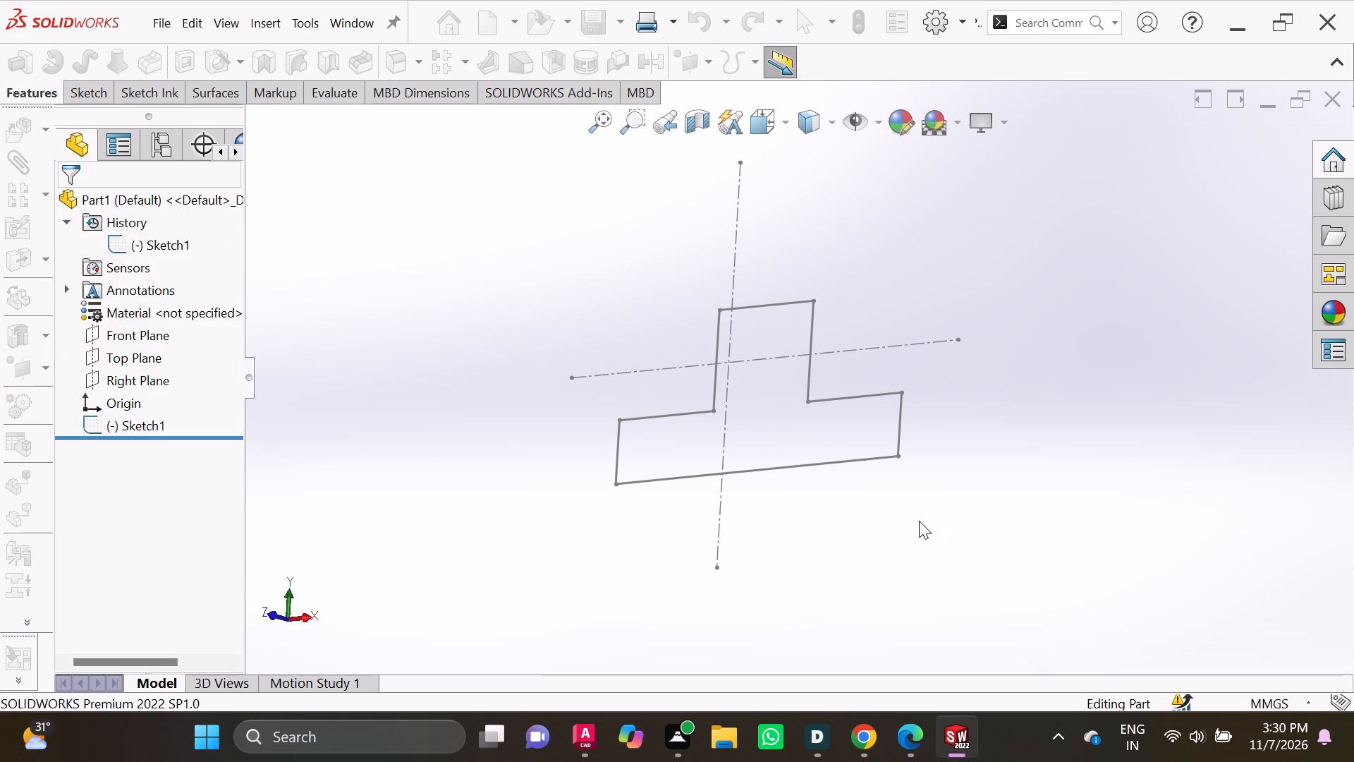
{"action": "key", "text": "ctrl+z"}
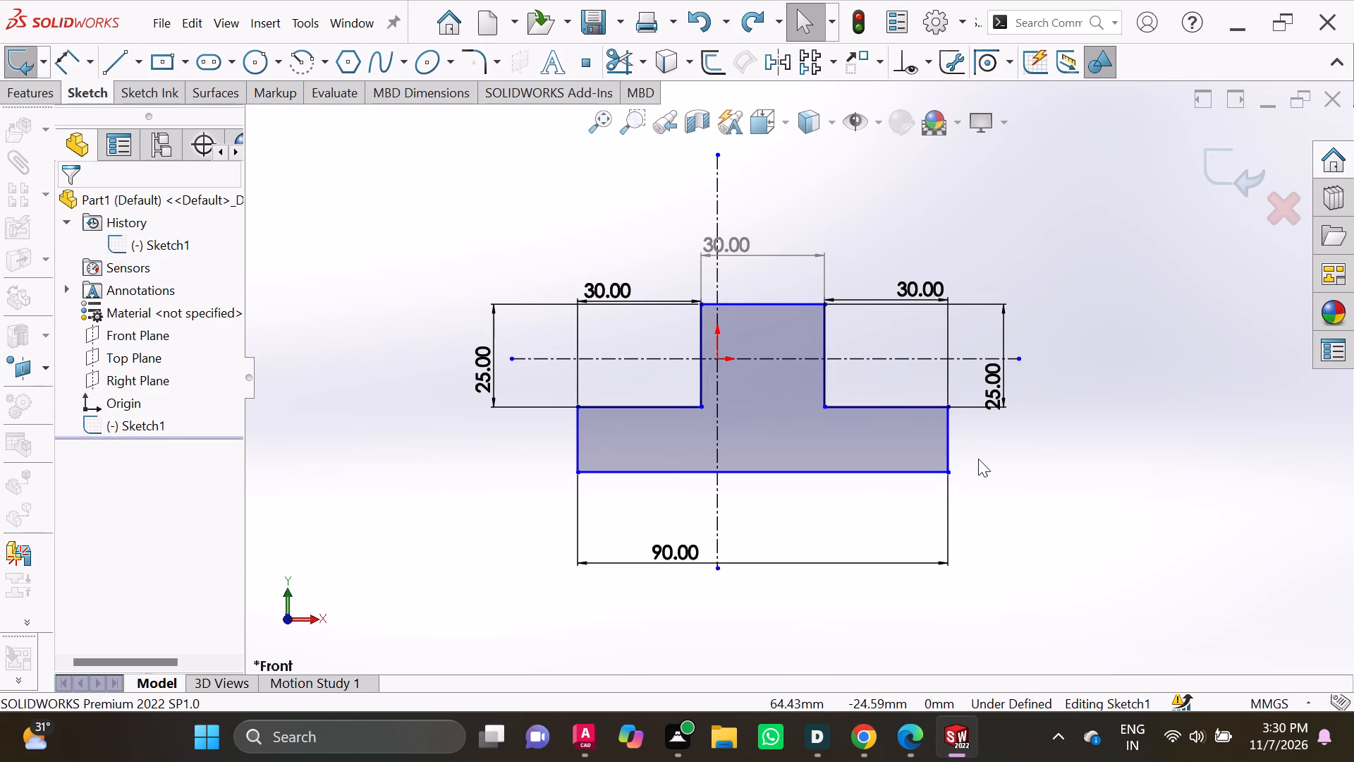
Select the closed inverted-T profile region and exit the sketch.
{"action": "left_click", "coordinate": [723, 449]}
{"action": "middle_click_drag", "start_coordinate": [1061, 485], "coordinate": [984, 476]}
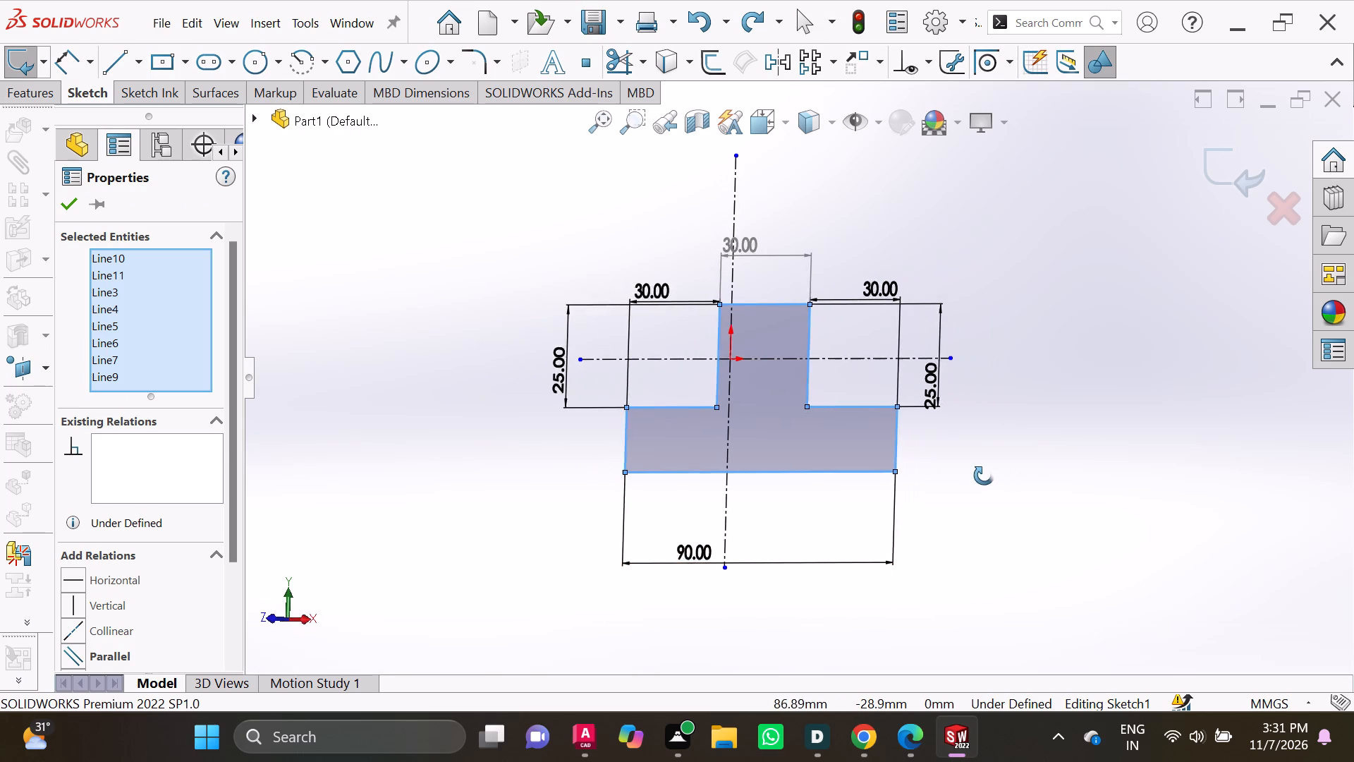
{"action": "middle_click_drag", "start_coordinate": [984, 476], "coordinate": [1017, 373]}
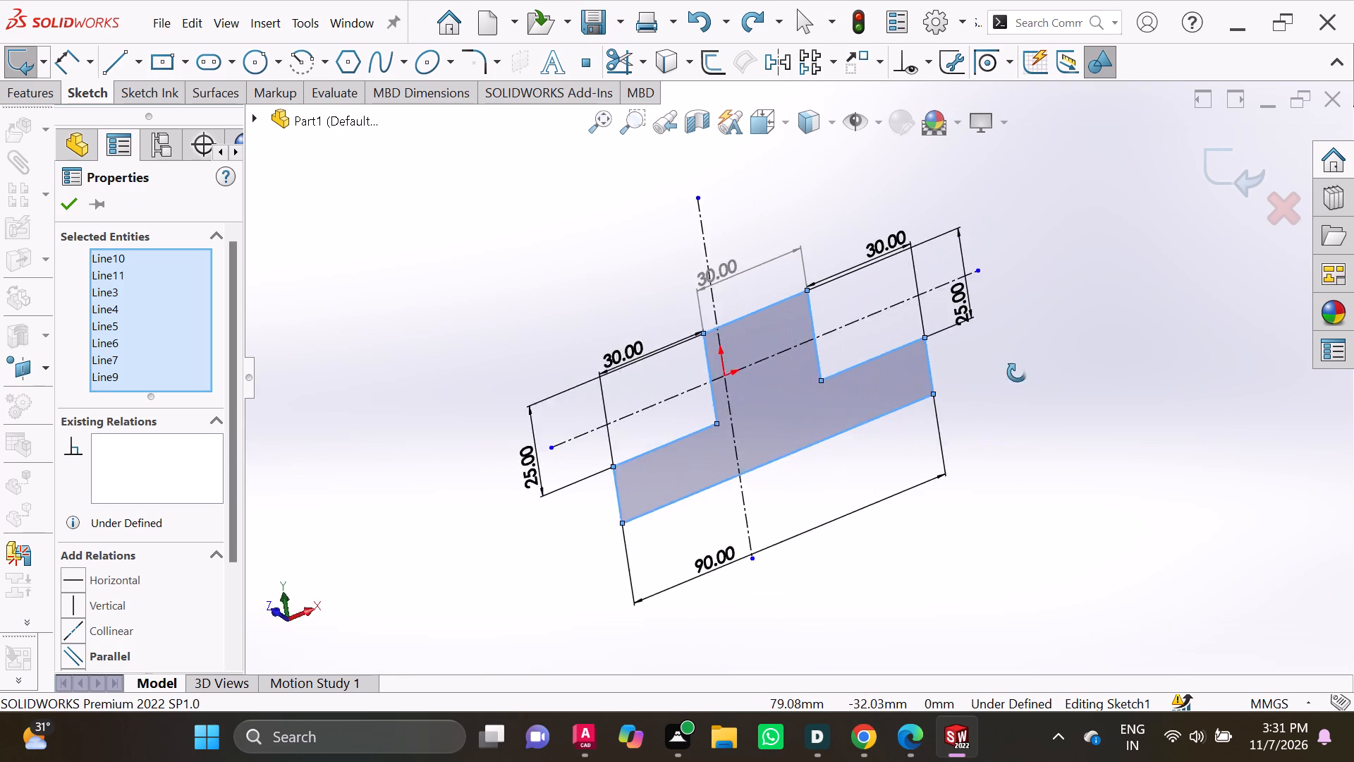
{"action": "middle_click_drag", "start_coordinate": [1017, 373], "coordinate": [1033, 341]}
{"action": "scroll", "coordinate": [1021, 334], "scroll_direction": "down", "scroll_amount": 1}
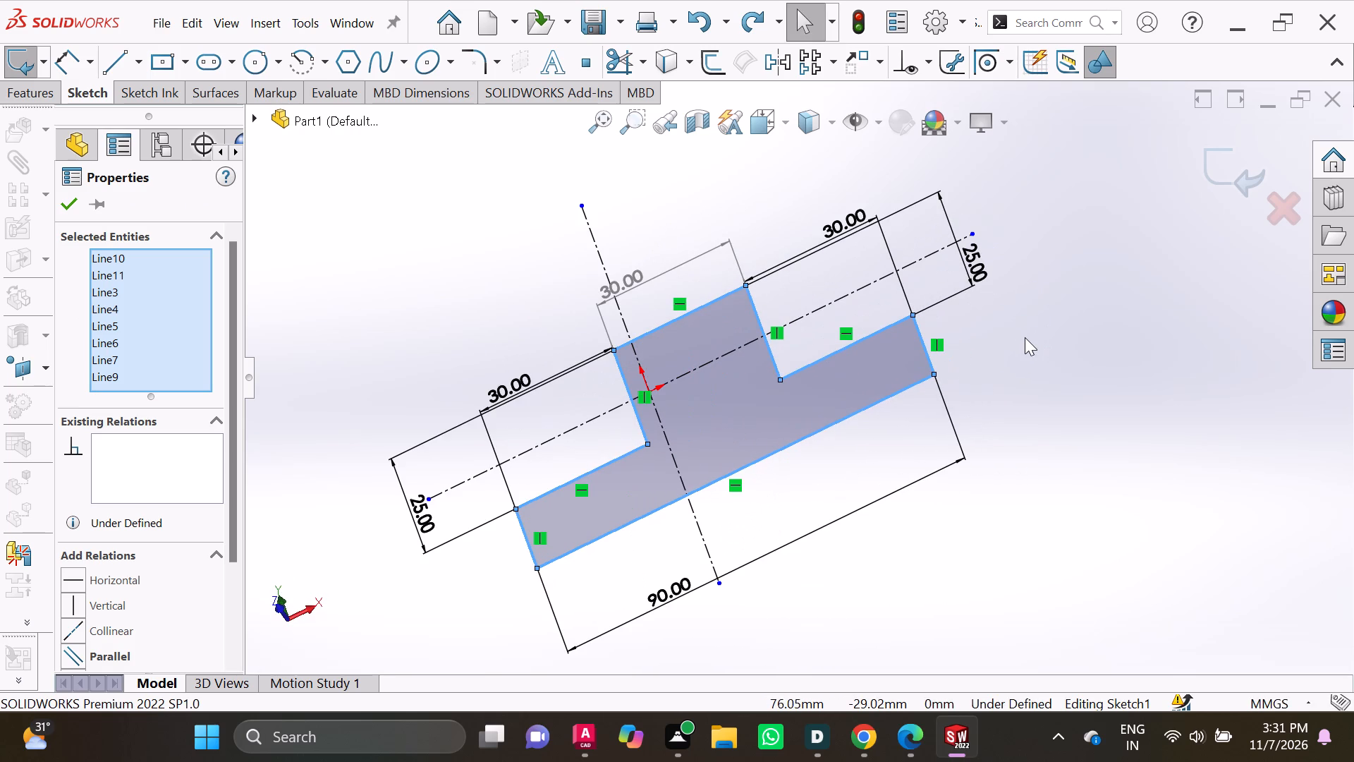
{"action": "scroll", "coordinate": [1025, 349], "scroll_direction": "down", "scroll_amount": 1}
{"action": "scroll", "coordinate": [1025, 351], "scroll_direction": "up", "scroll_amount": 2}
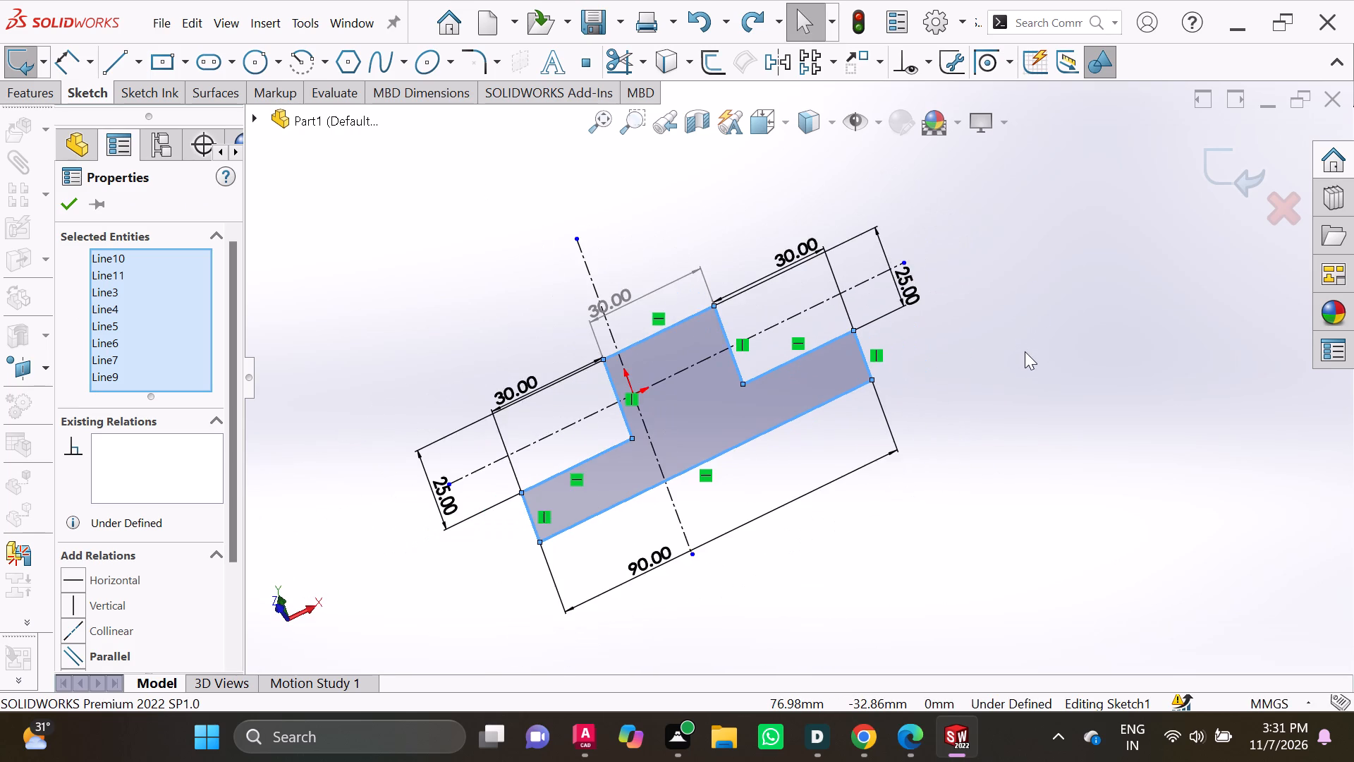
{"action": "scroll", "coordinate": [1025, 356], "scroll_direction": "up", "scroll_amount": 1}
{"action": "middle_click_drag", "start_coordinate": [1020, 371], "coordinate": [927, 442]}
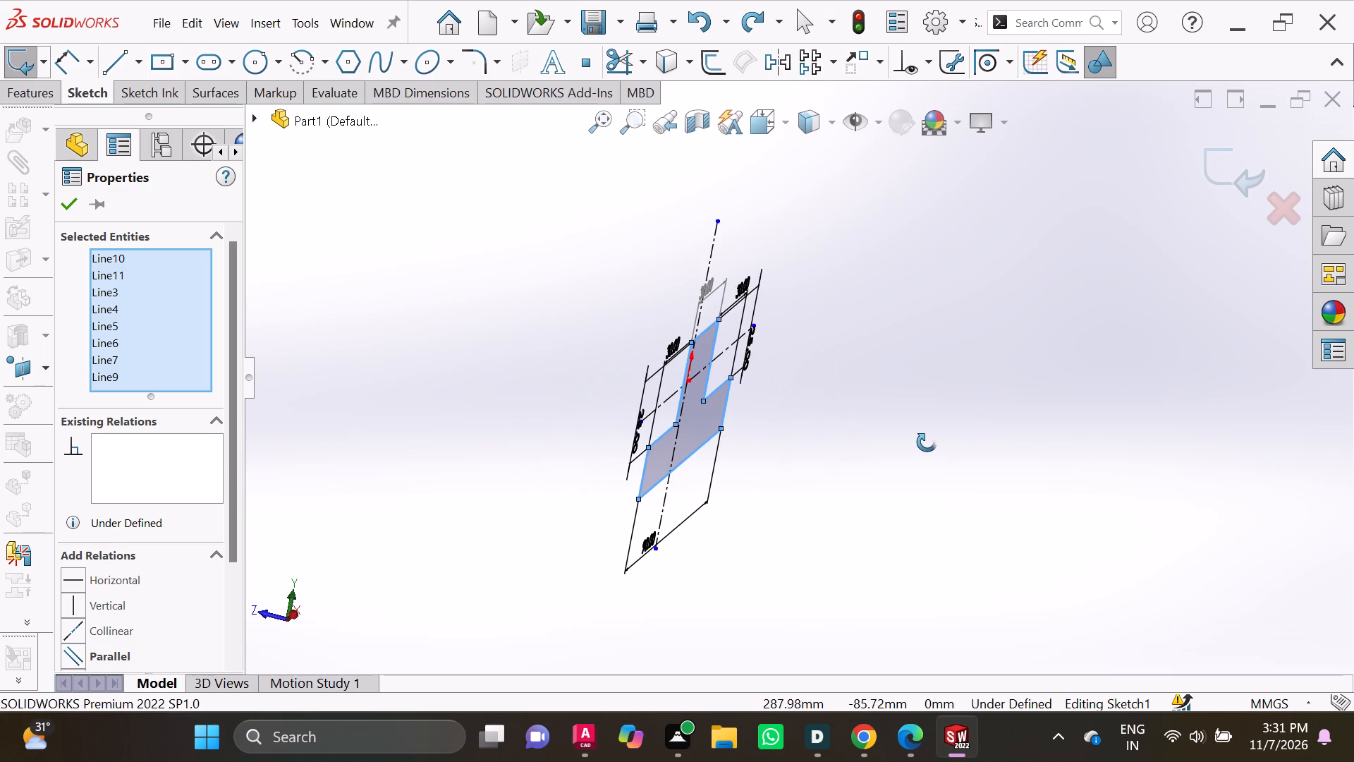
{"action": "middle_click_drag", "start_coordinate": [927, 442], "coordinate": [952, 411]}
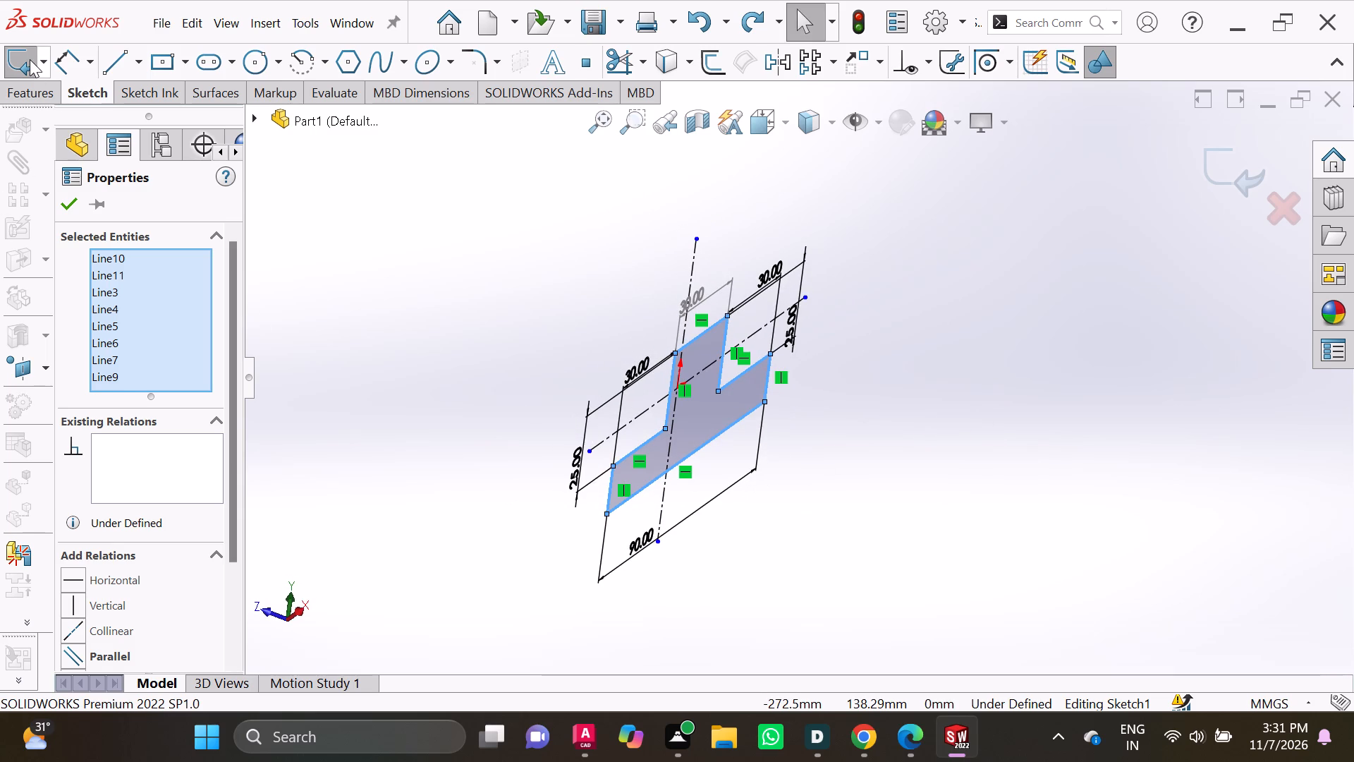
{"action": "left_click", "coordinate": [30, 59]}
{"action": "left_click", "coordinate": [710, 414]}
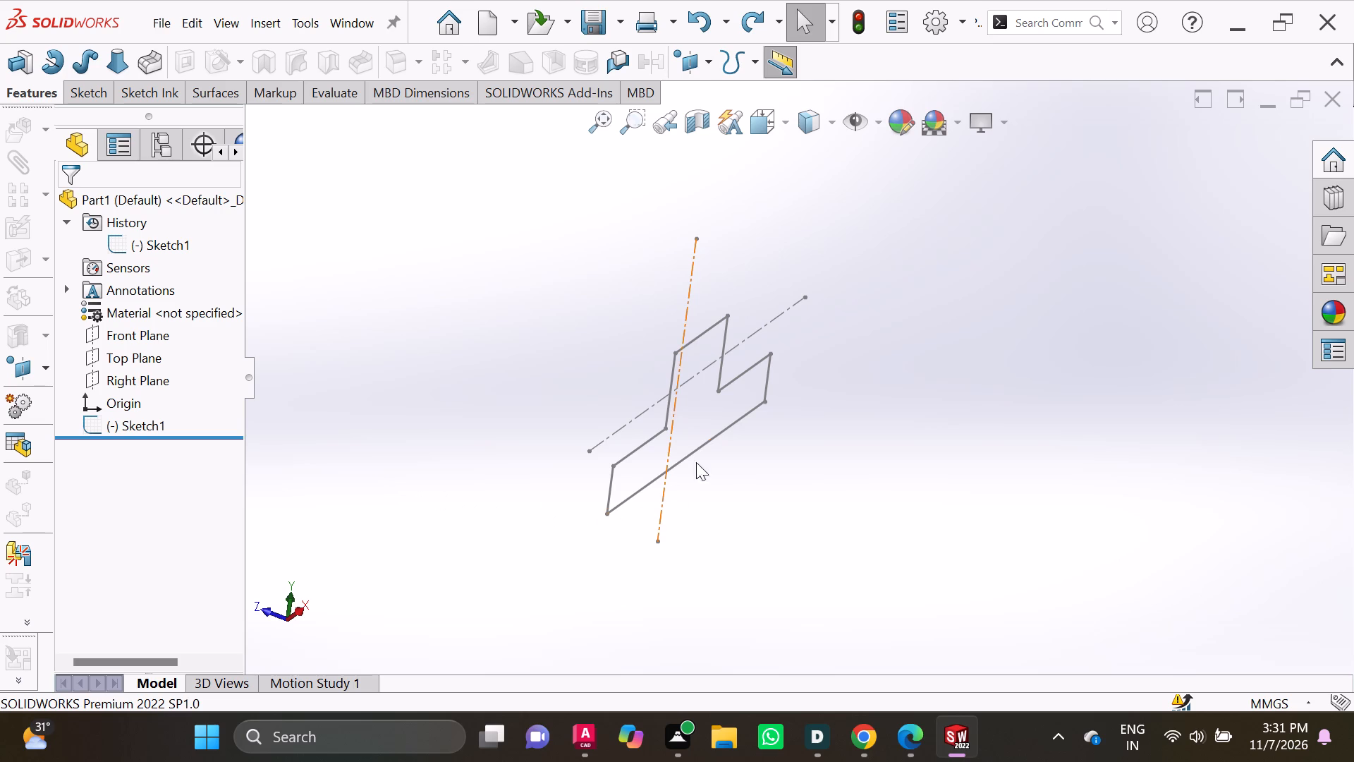
Extrude the inverted-T sketch as a blind boss from the sketch plane with a depth of 25 mm.
{"action": "middle_click_drag", "start_coordinate": [705, 447], "coordinate": [817, 420]}
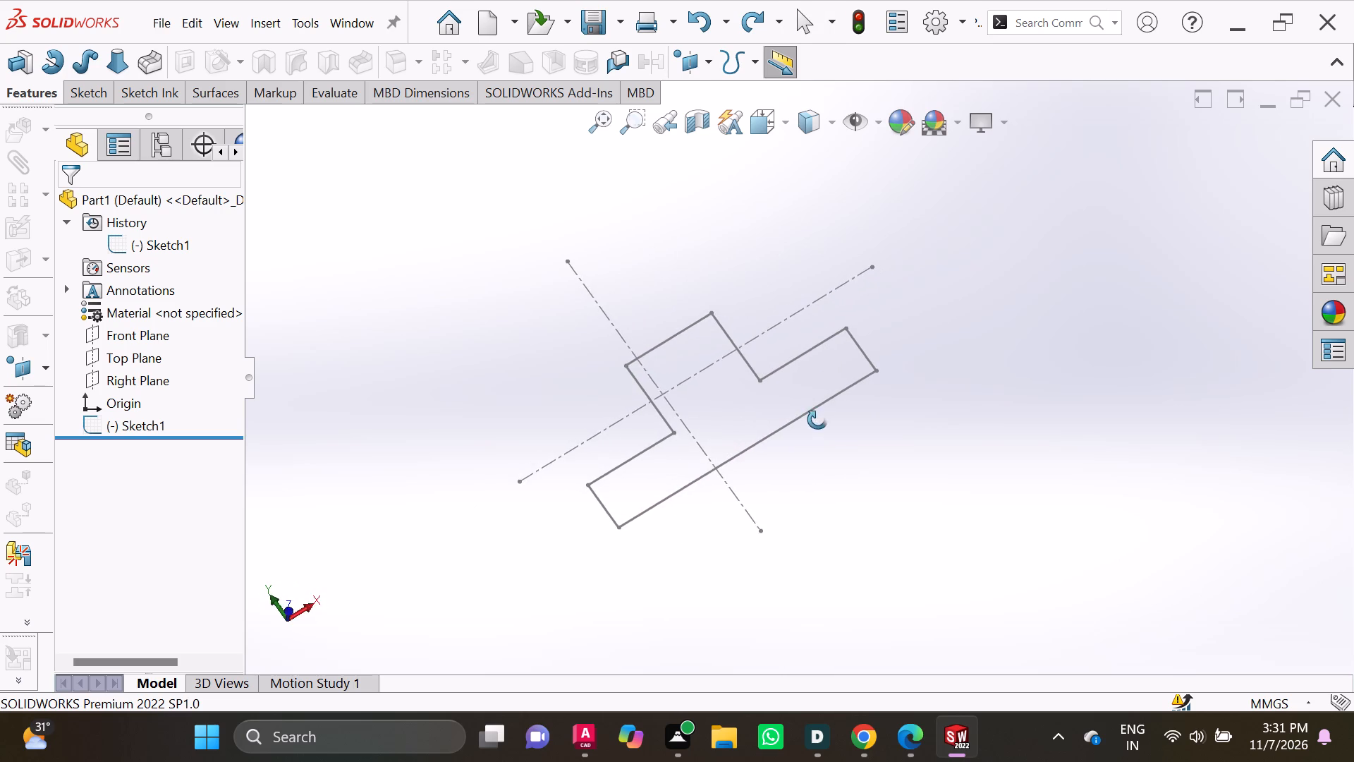
{"action": "middle_click_drag", "start_coordinate": [817, 420], "coordinate": [905, 447]}
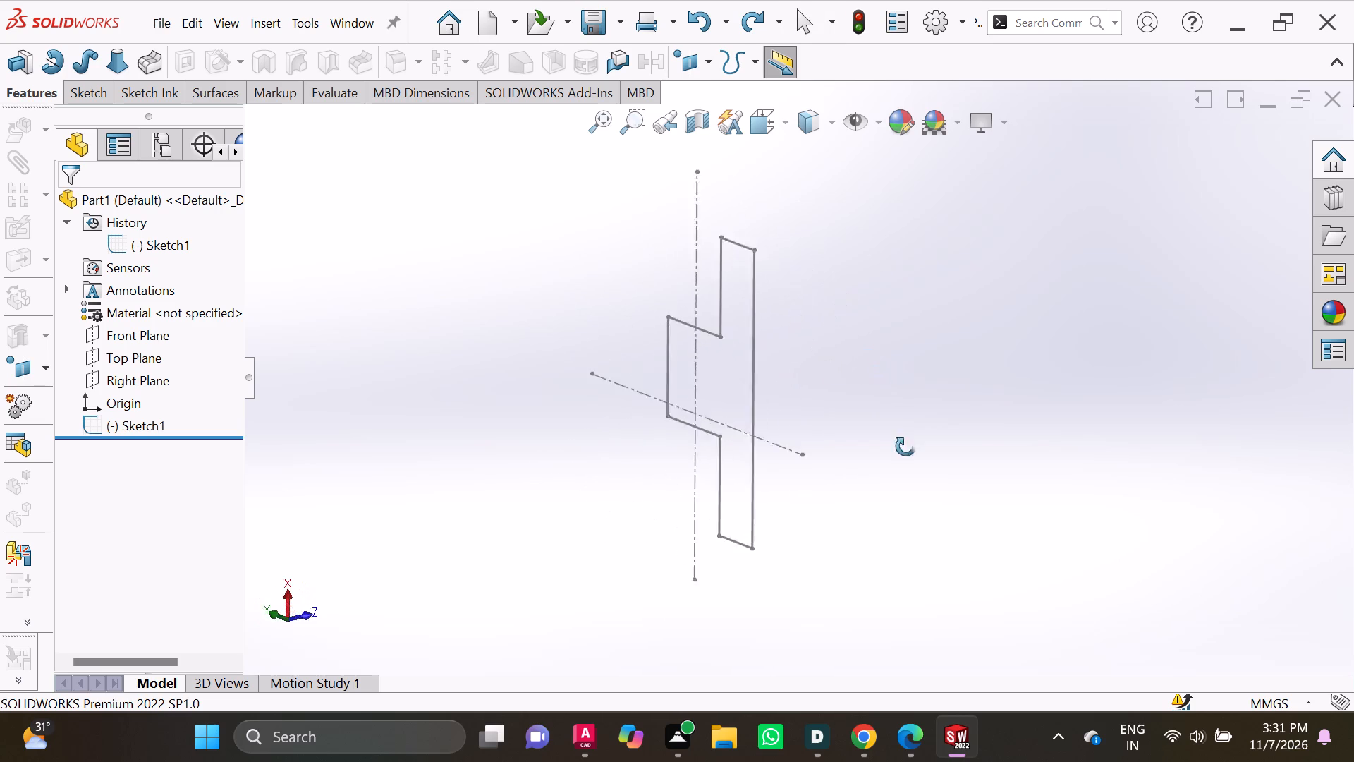
{"action": "middle_click_drag", "start_coordinate": [905, 447], "coordinate": [682, 676]}
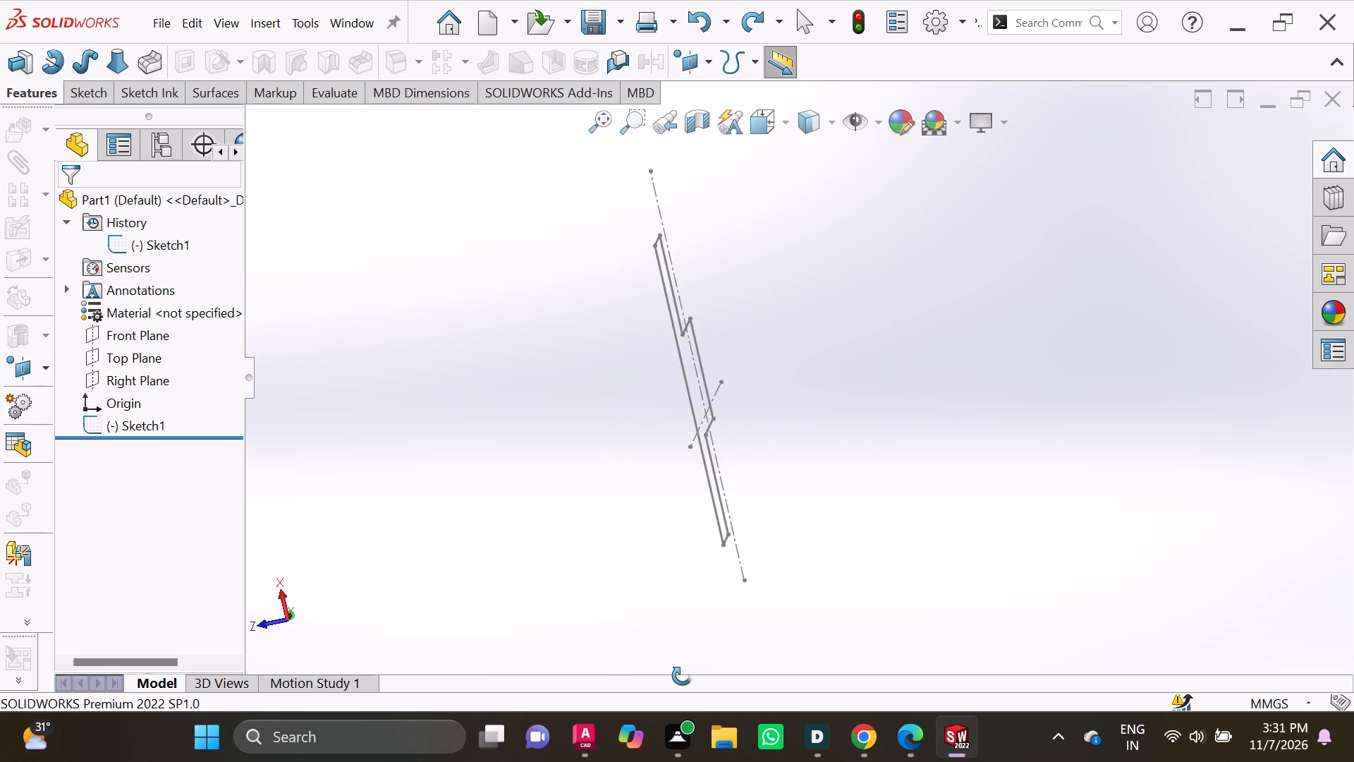
{"action": "middle_click_drag", "start_coordinate": [682, 676], "coordinate": [503, 523]}
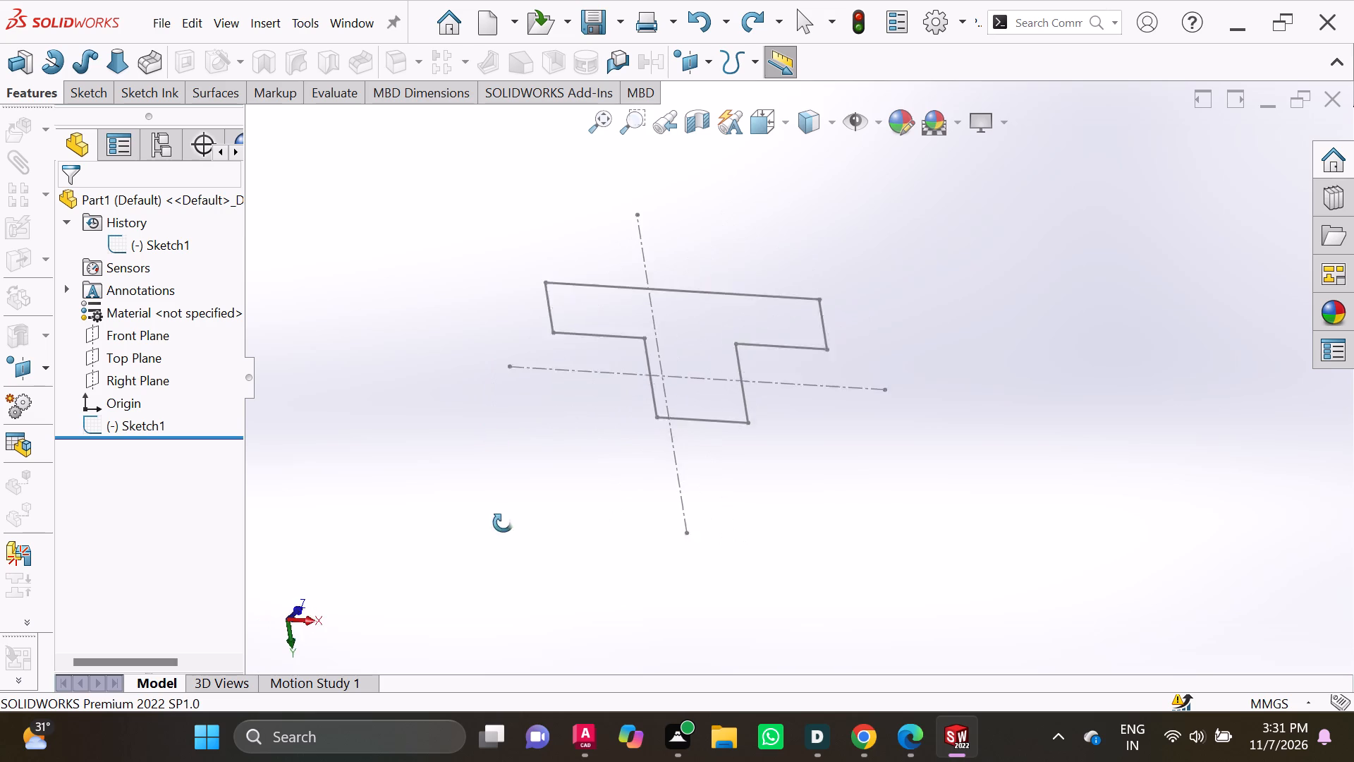
{"action": "middle_click_drag", "start_coordinate": [503, 523], "coordinate": [559, 678]}
{"action": "middle_click_drag", "start_coordinate": [547, 675], "coordinate": [539, 674]}
{"action": "middle_click_drag", "start_coordinate": [504, 646], "coordinate": [494, 640]}
{"action": "middle_click_drag", "start_coordinate": [675, 355], "coordinate": [666, 445]}
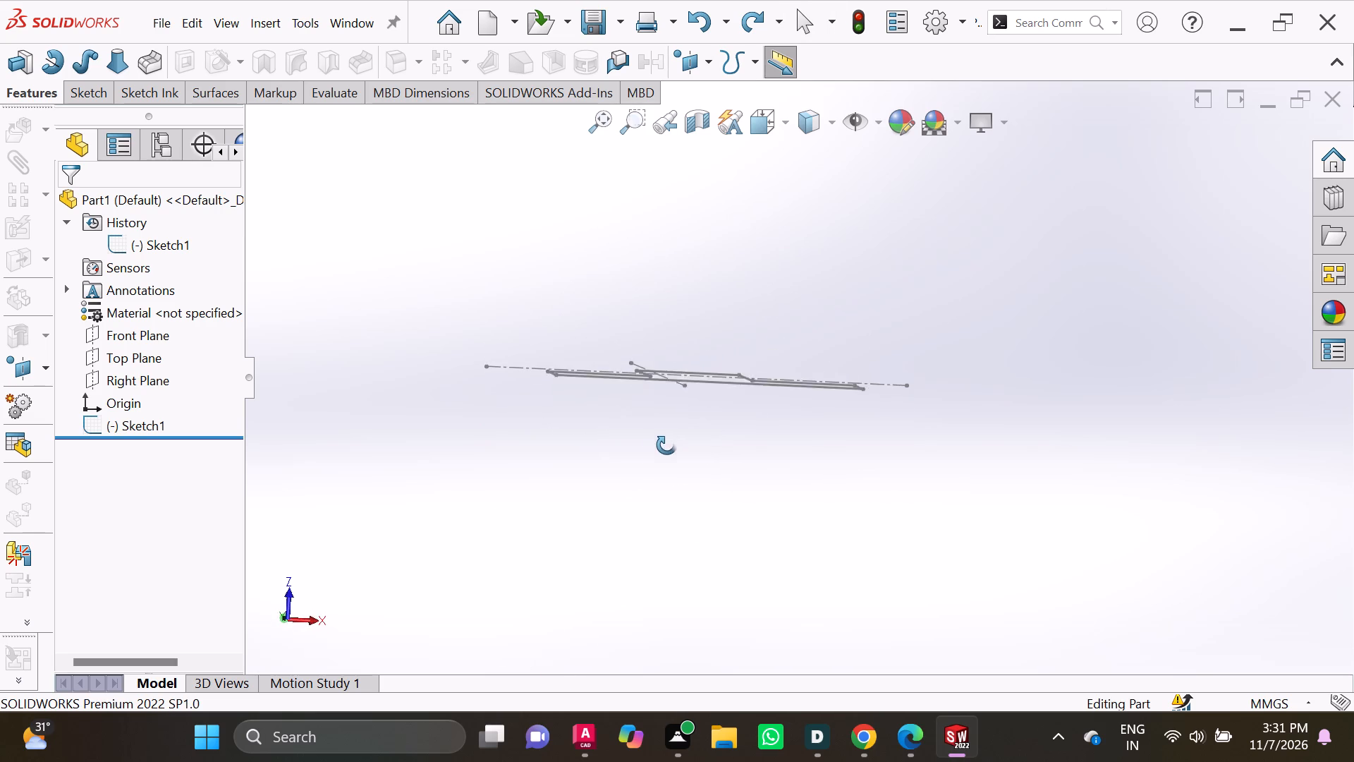
{"action": "middle_click_drag", "start_coordinate": [666, 445], "coordinate": [661, 504]}
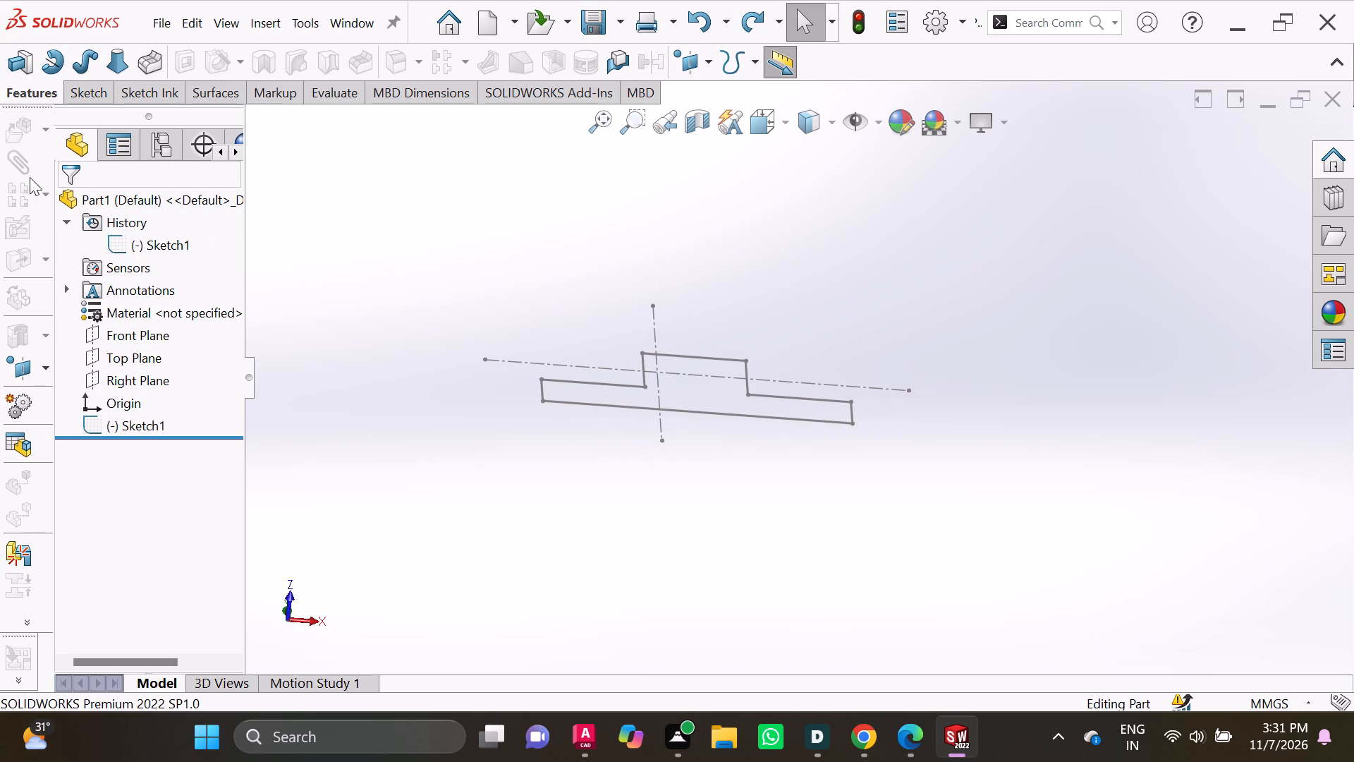
{"action": "left_click", "coordinate": [15, 64]}
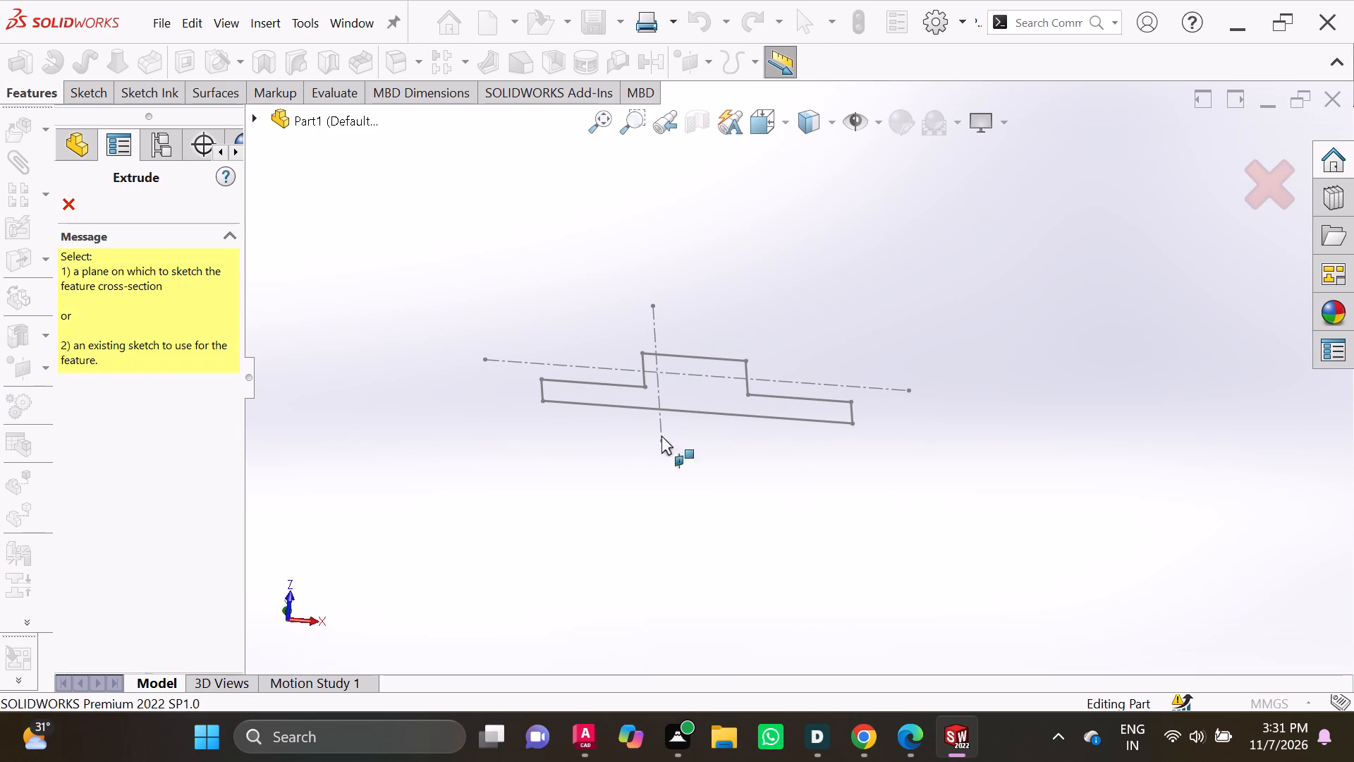
{"action": "left_click", "coordinate": [666, 383]}
{"action": "left_click", "coordinate": [683, 408]}
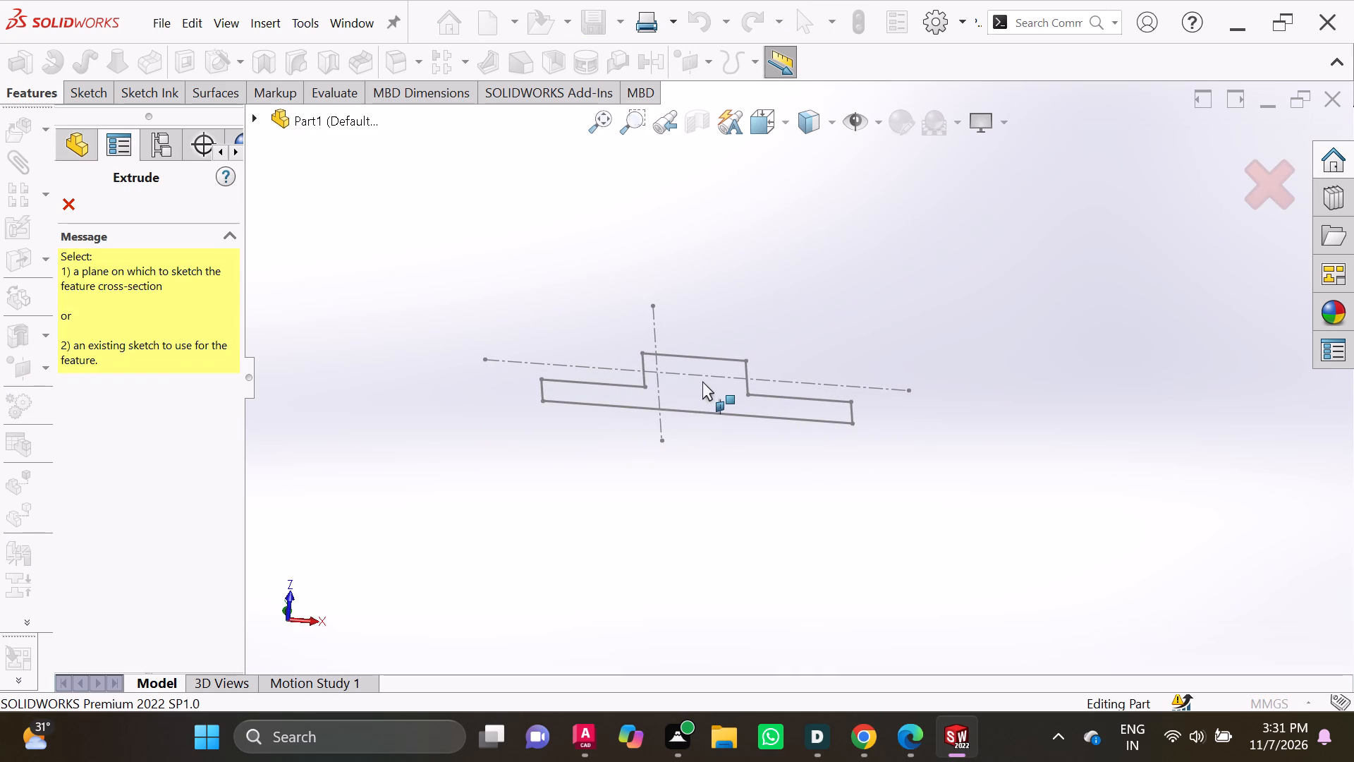
{"action": "left_click", "coordinate": [702, 381]}
{"action": "left_click", "coordinate": [664, 385]}
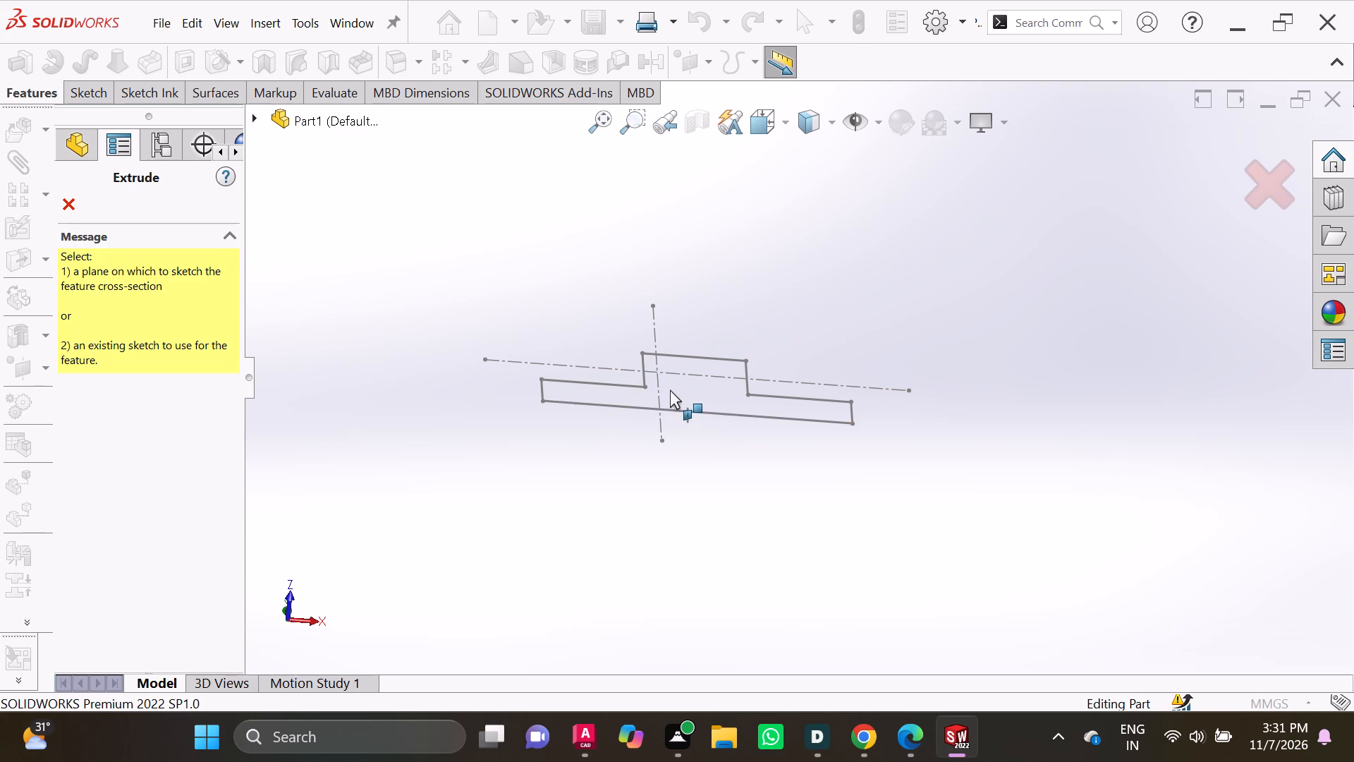
{"action": "left_click", "coordinate": [654, 377]}
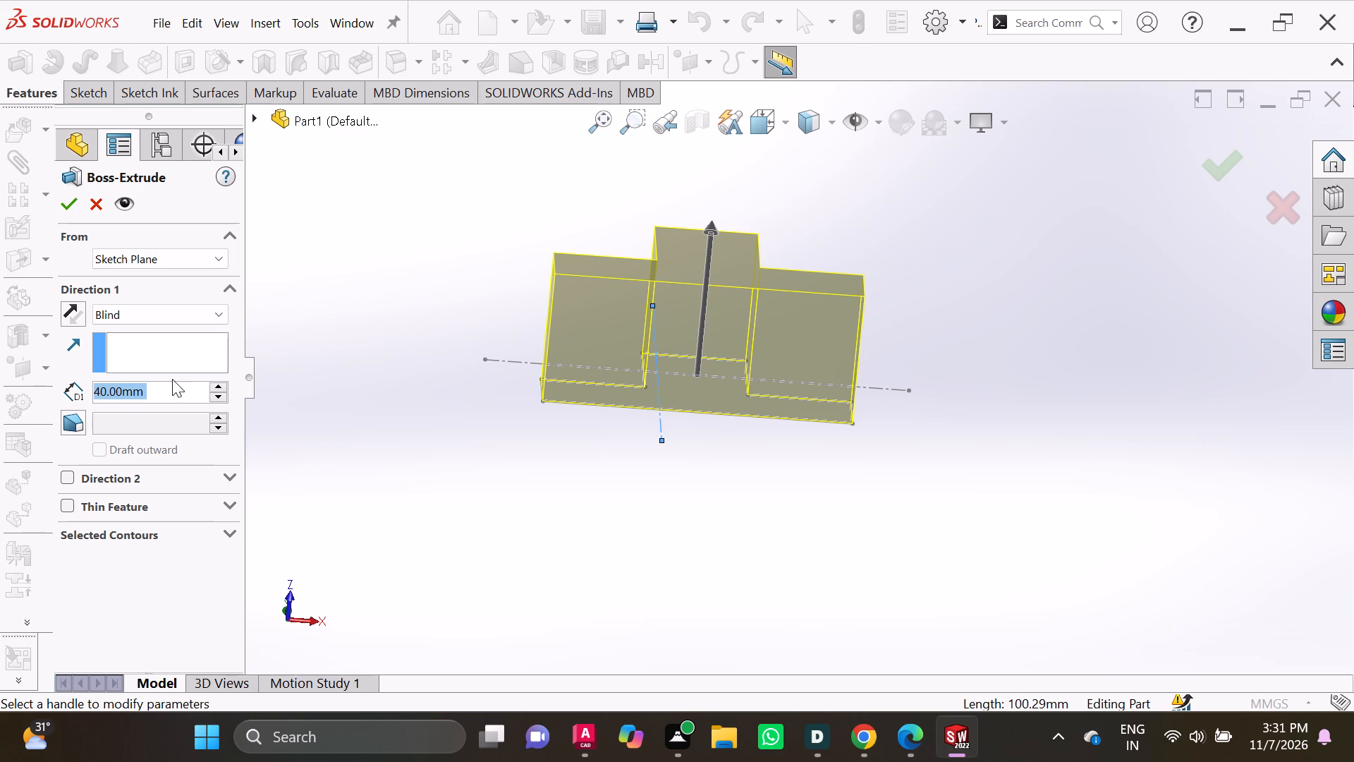
{"action": "key", "text": "BackSpace"}
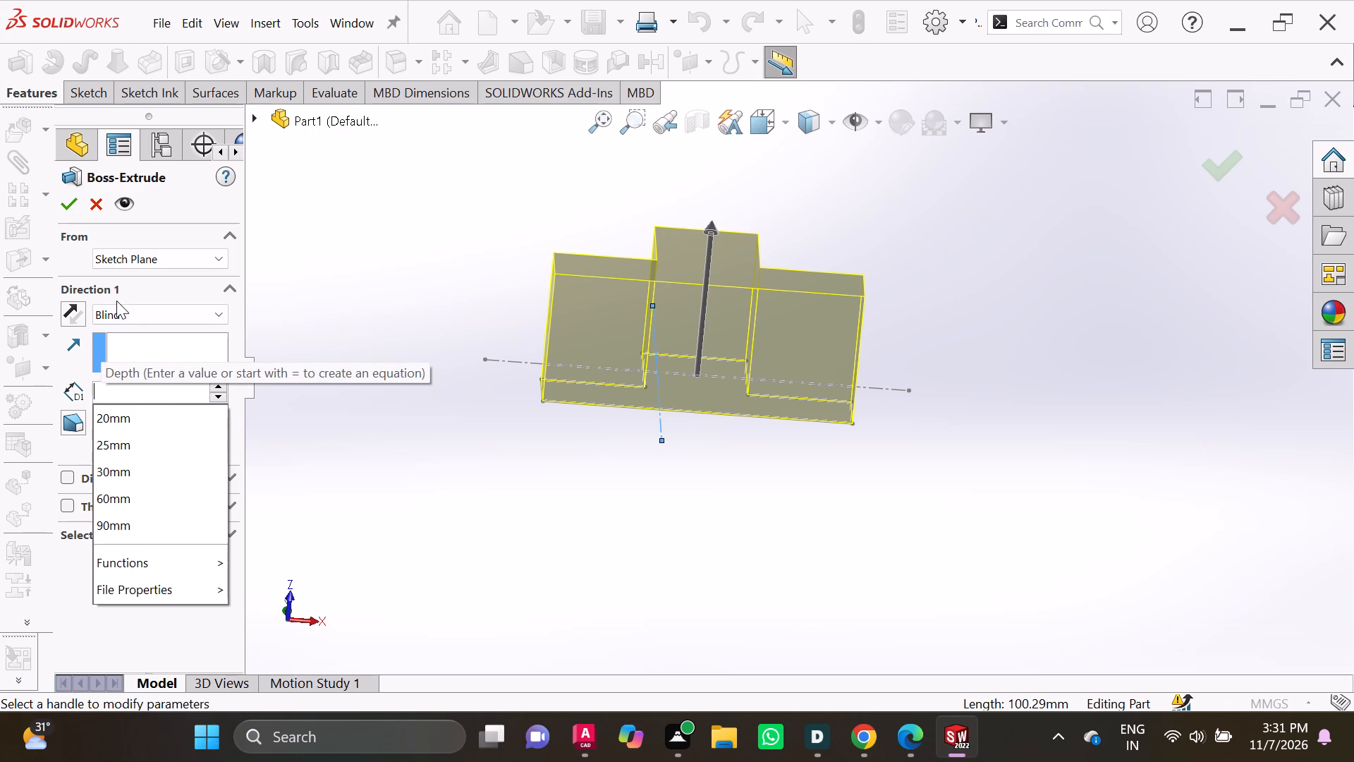
{"action": "type", "text": "25"}
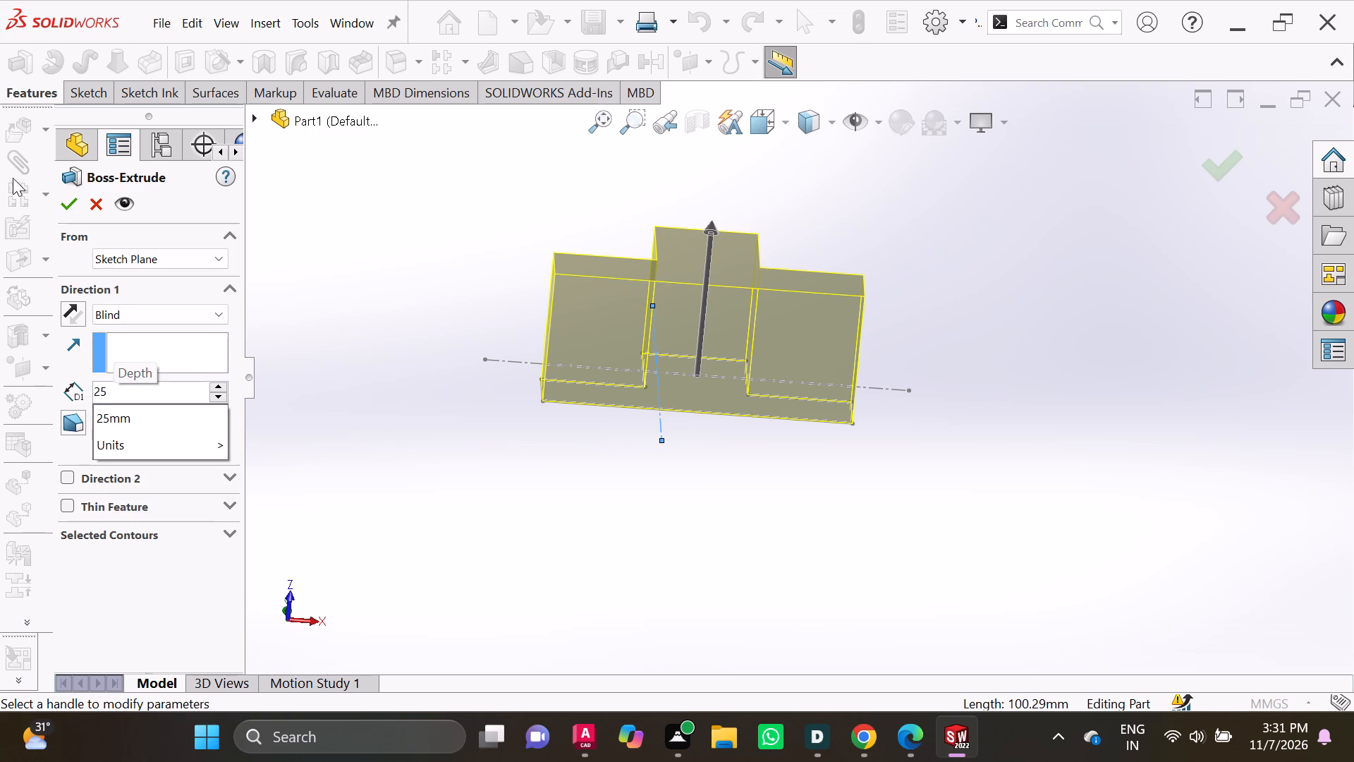
{"action": "left_click", "coordinate": [66, 208]}
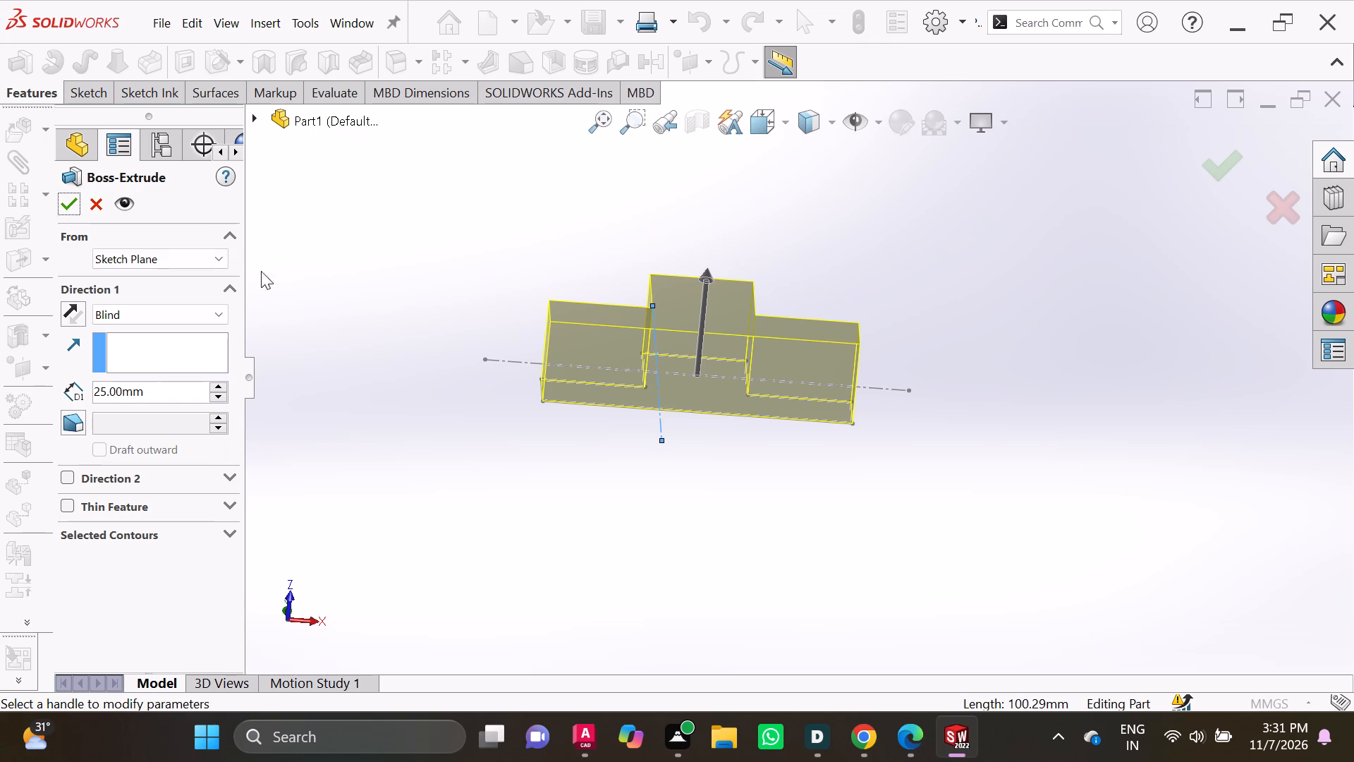
{"action": "left_click", "coordinate": [67, 207]}
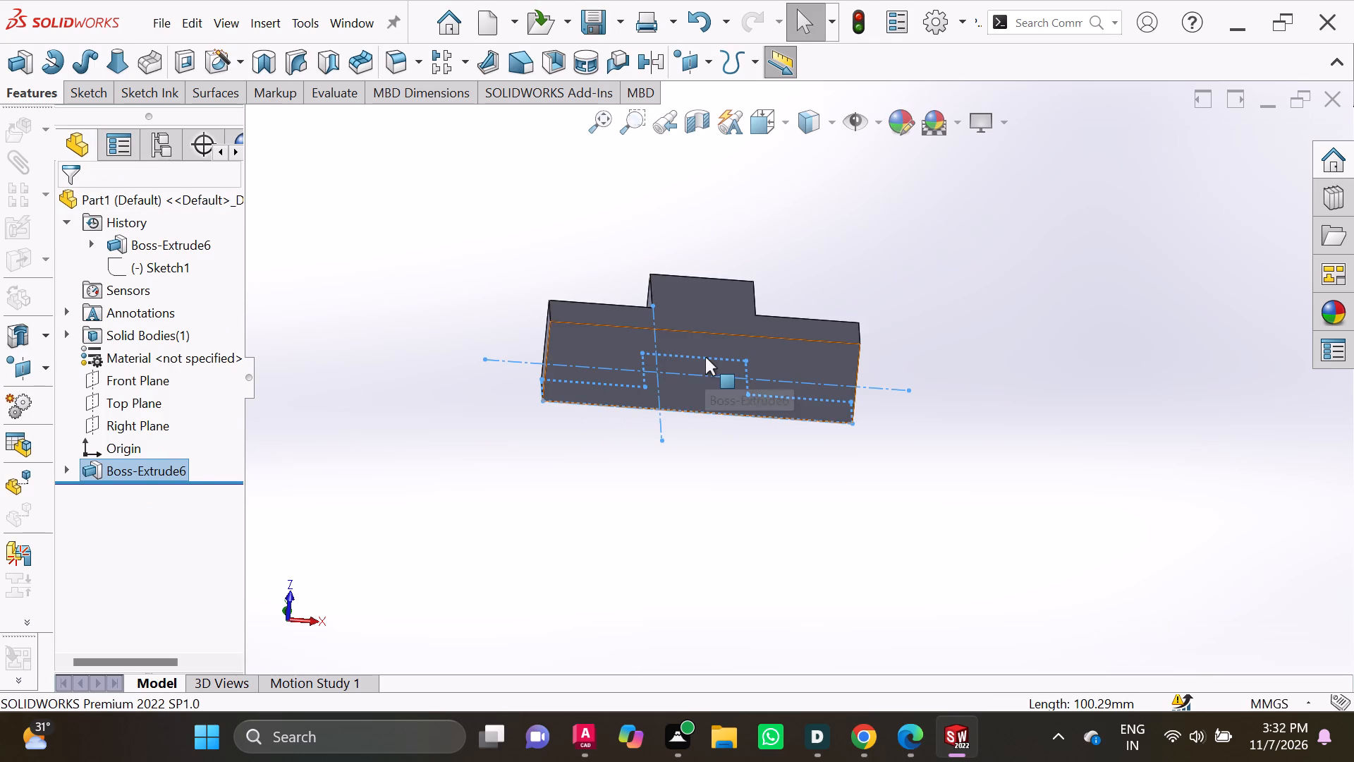
{"action": "scroll", "coordinate": [705, 357], "scroll_direction": "down", "scroll_amount": 1}
{"action": "key", "text": "Escape"}
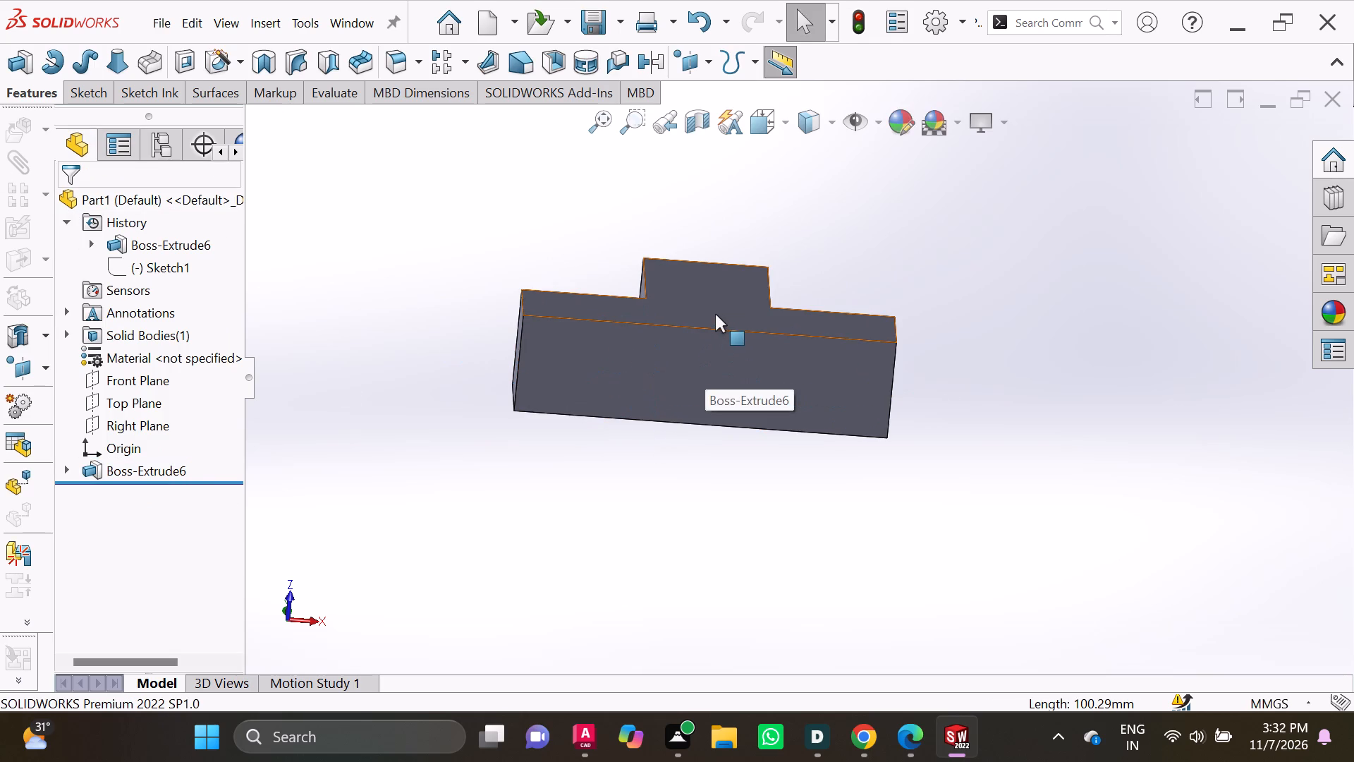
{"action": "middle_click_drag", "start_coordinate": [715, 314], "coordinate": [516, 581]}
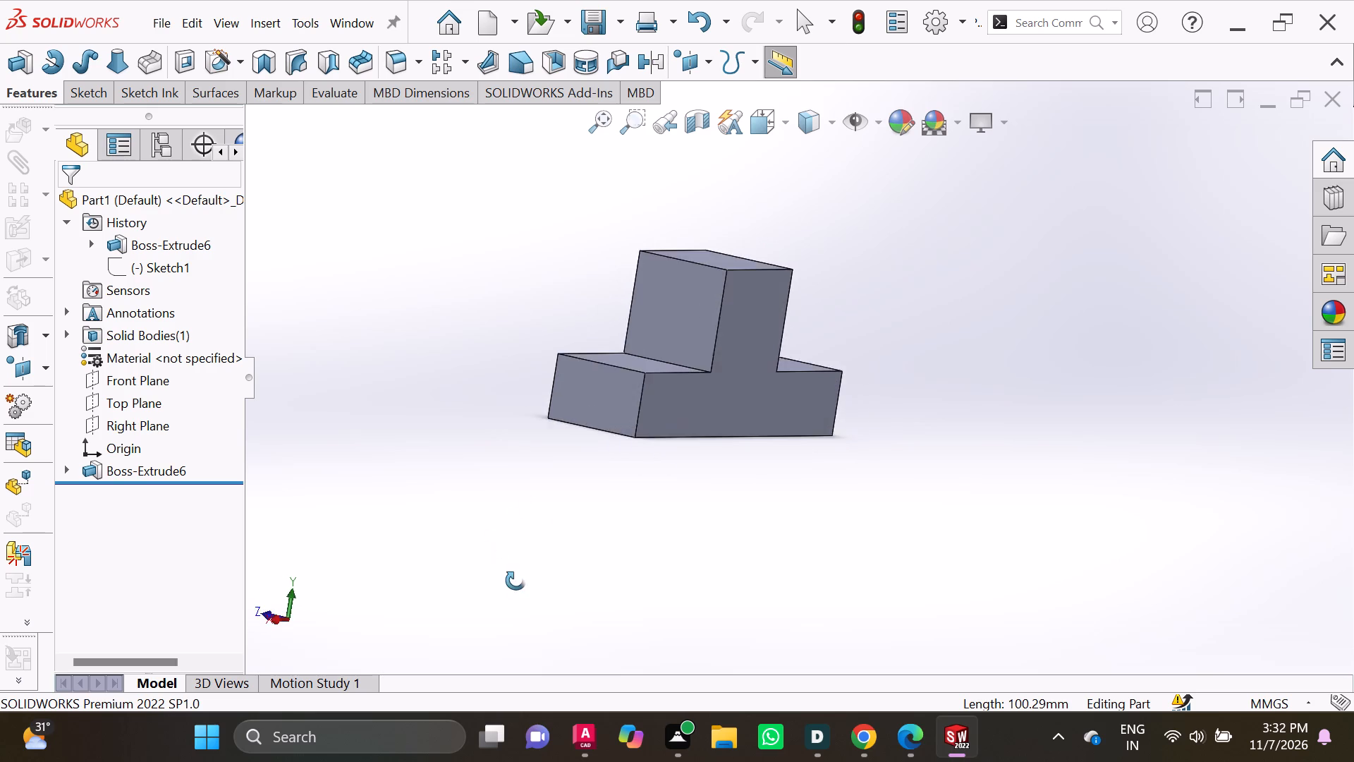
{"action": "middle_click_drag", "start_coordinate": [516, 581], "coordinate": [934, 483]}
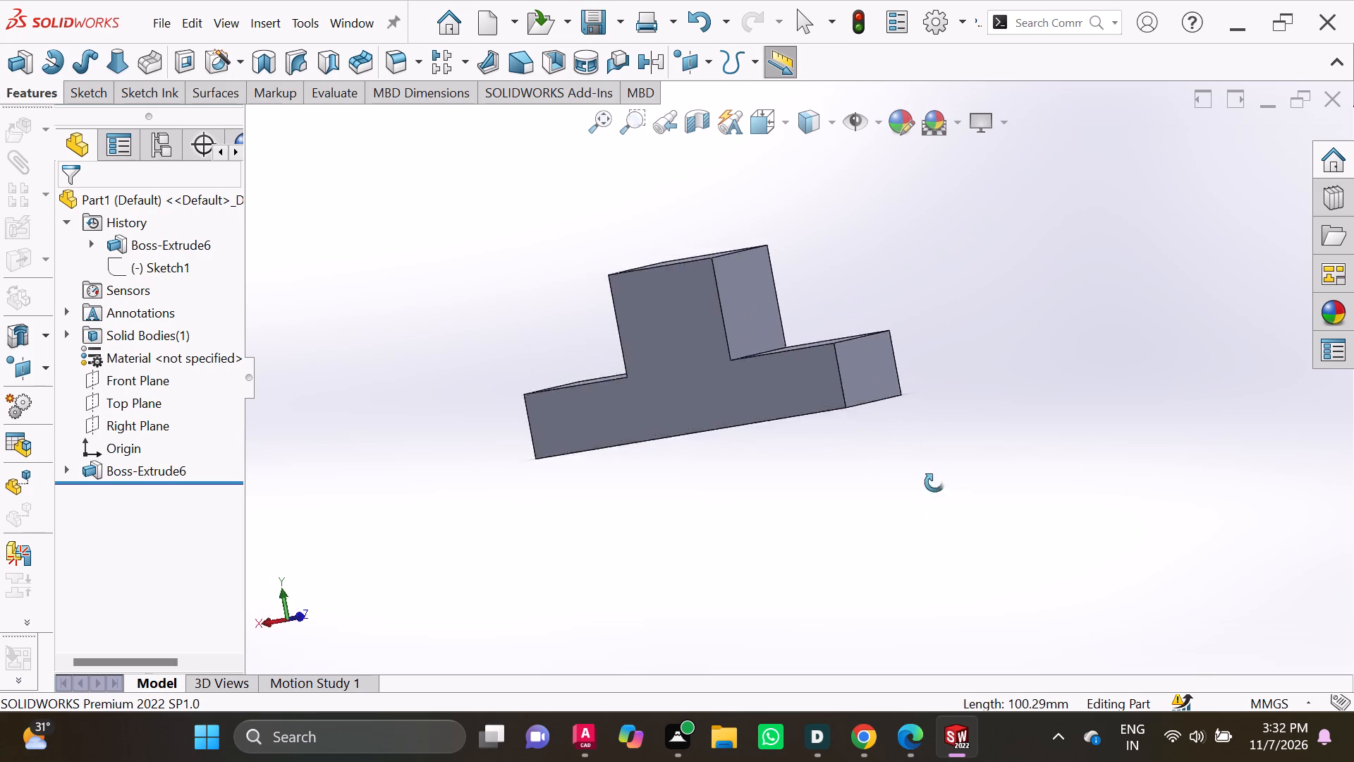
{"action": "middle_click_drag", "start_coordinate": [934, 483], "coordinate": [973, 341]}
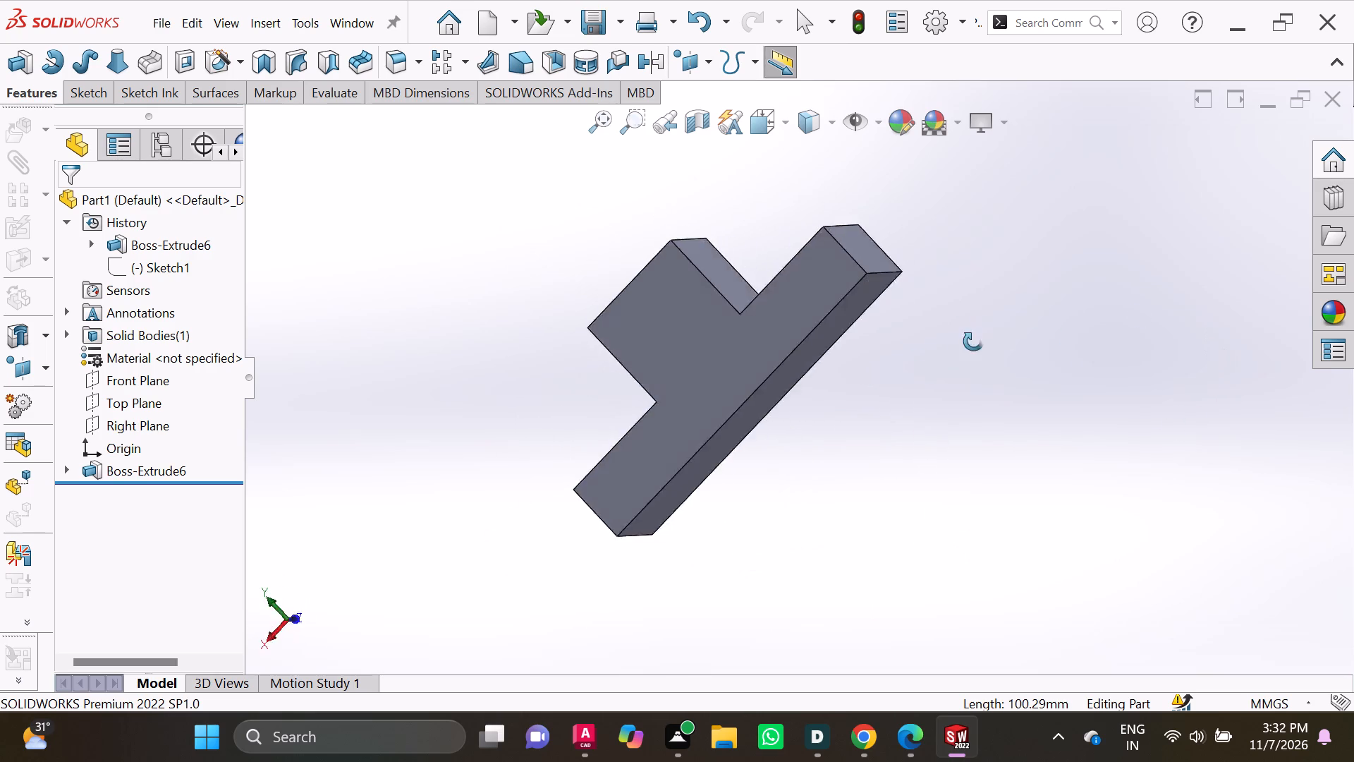
Examine the extruded inverted-T solid from several sides, including the long edge of its base.
{"action": "middle_click_drag", "start_coordinate": [973, 341], "coordinate": [836, 480]}
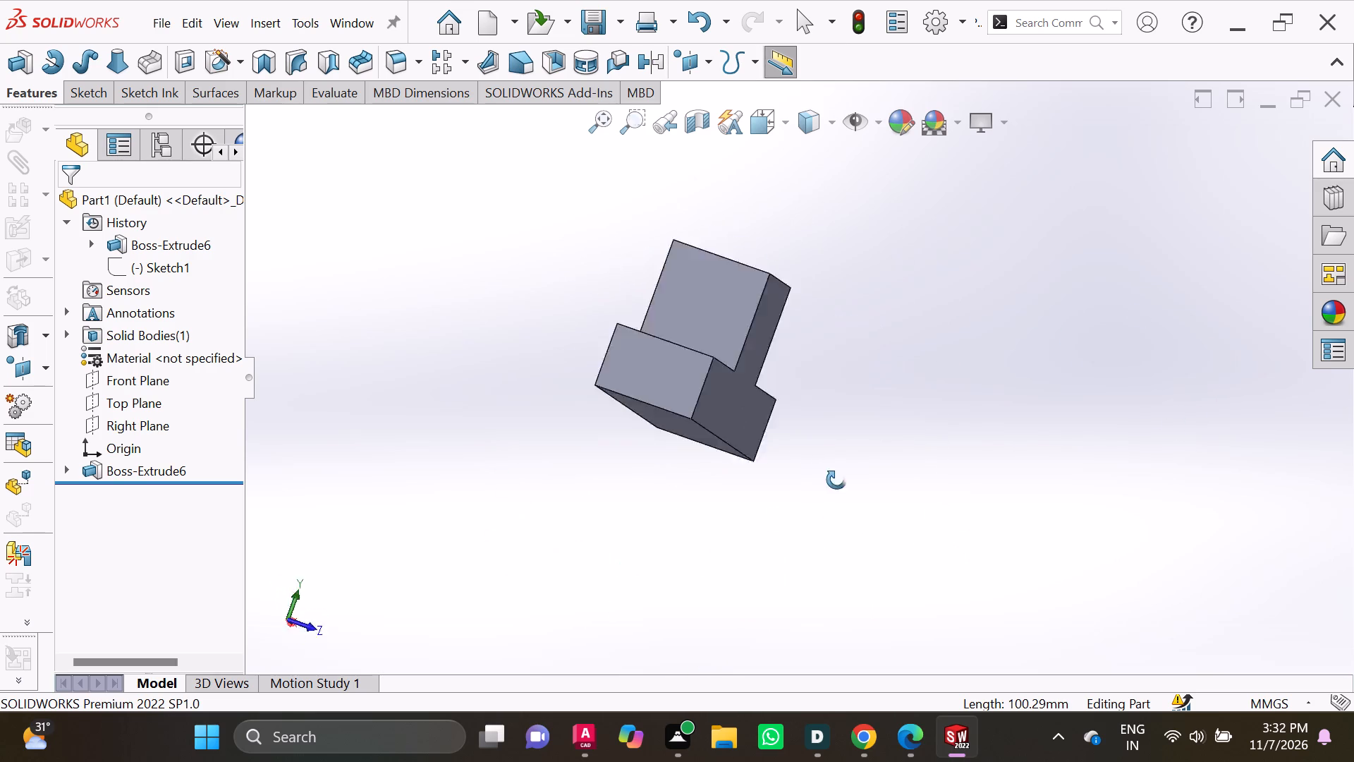
{"action": "middle_click_drag", "start_coordinate": [836, 480], "coordinate": [581, 491]}
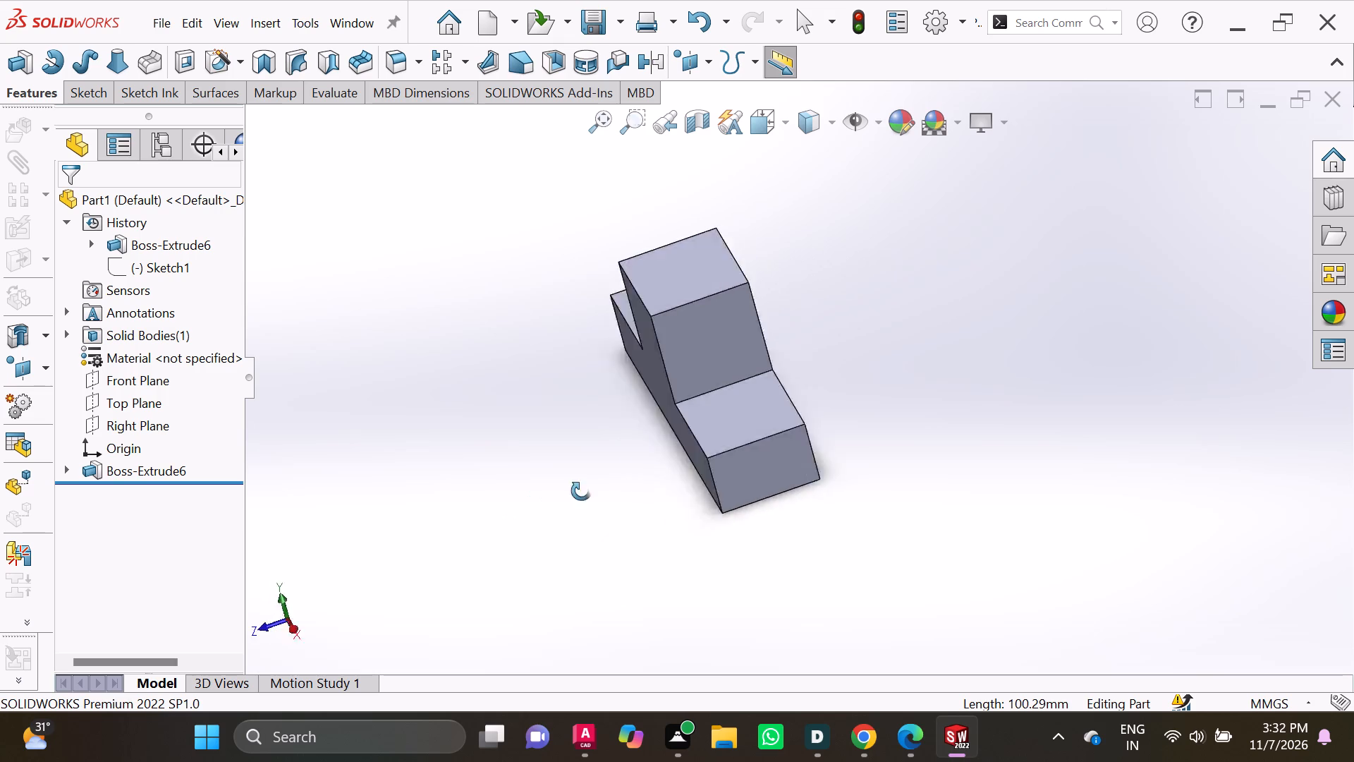
{"action": "middle_click_drag", "start_coordinate": [581, 491], "coordinate": [642, 265]}
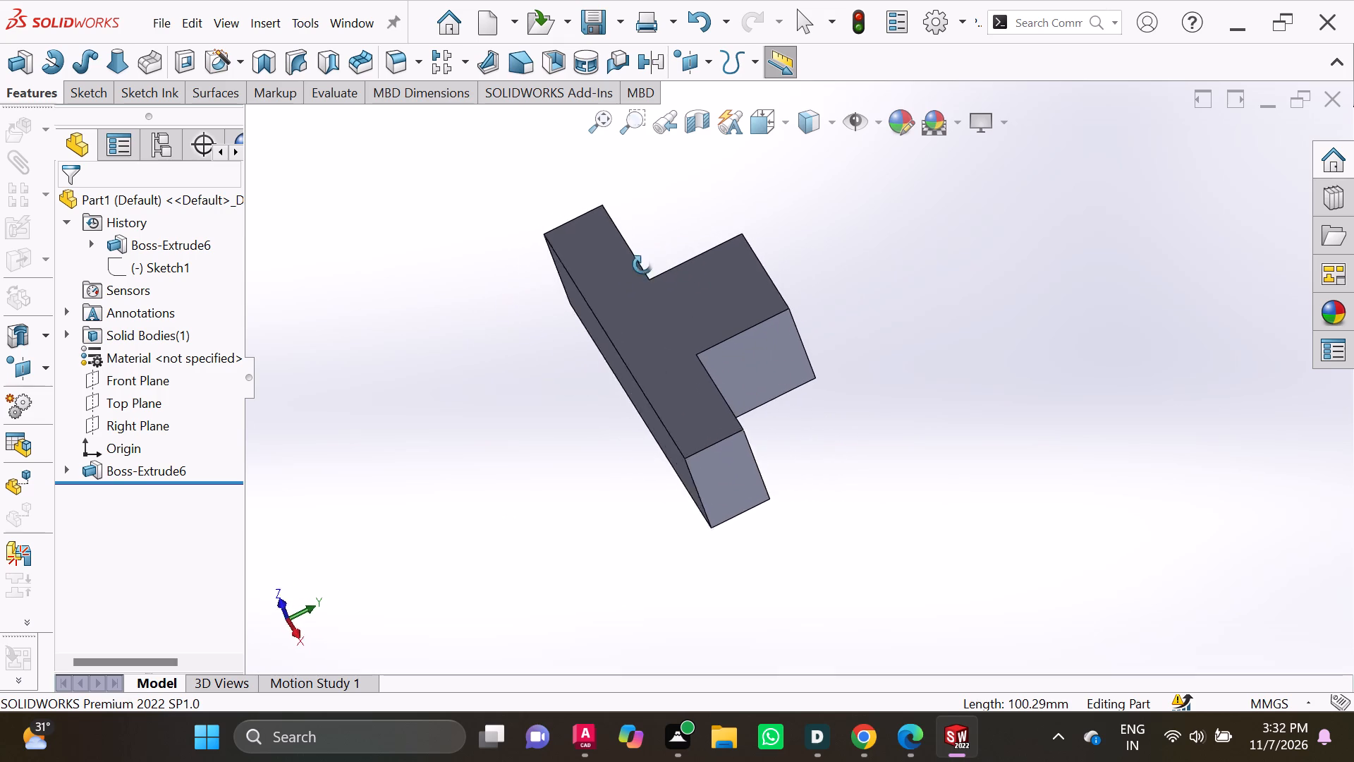
{"action": "middle_click_drag", "start_coordinate": [642, 265], "coordinate": [716, 260]}
{"action": "middle_click_drag", "start_coordinate": [717, 272], "coordinate": [670, 202]}
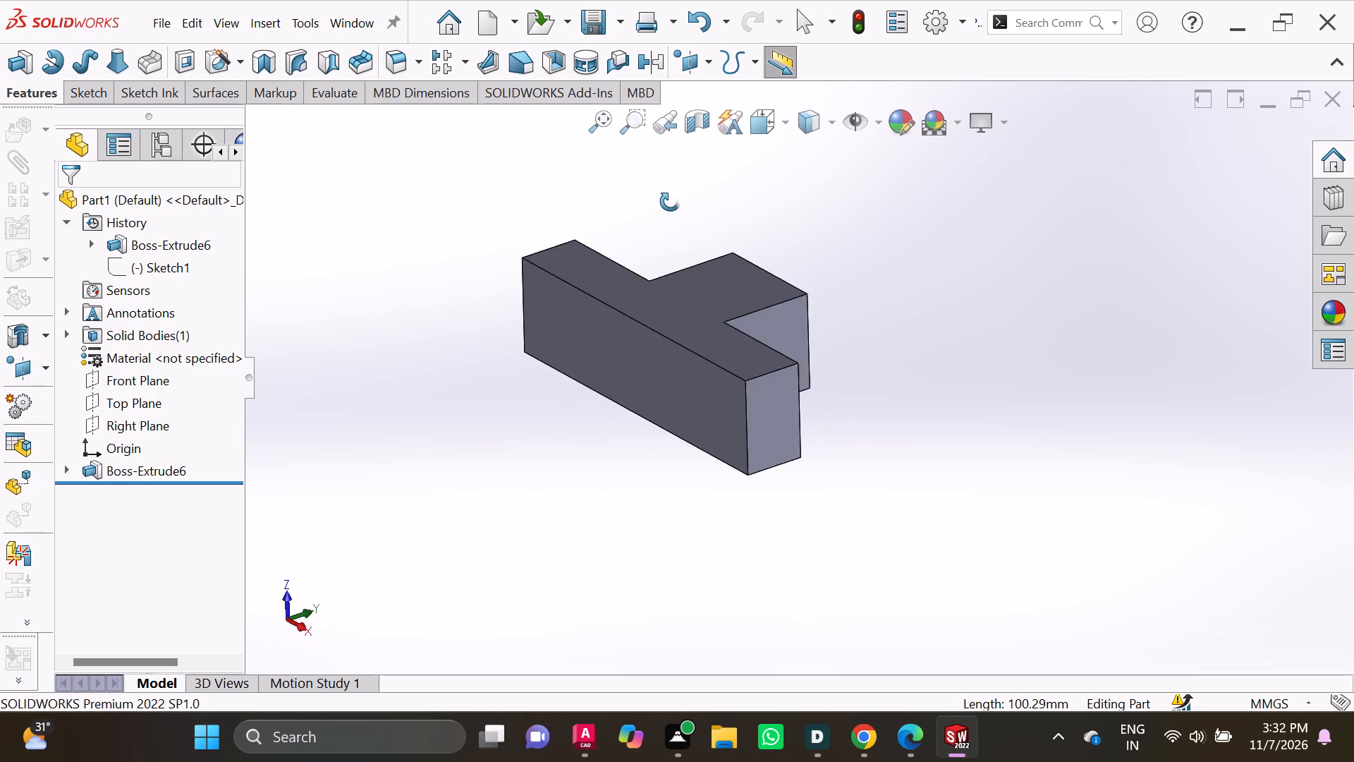
{"action": "middle_click_drag", "start_coordinate": [670, 202], "coordinate": [708, 238]}
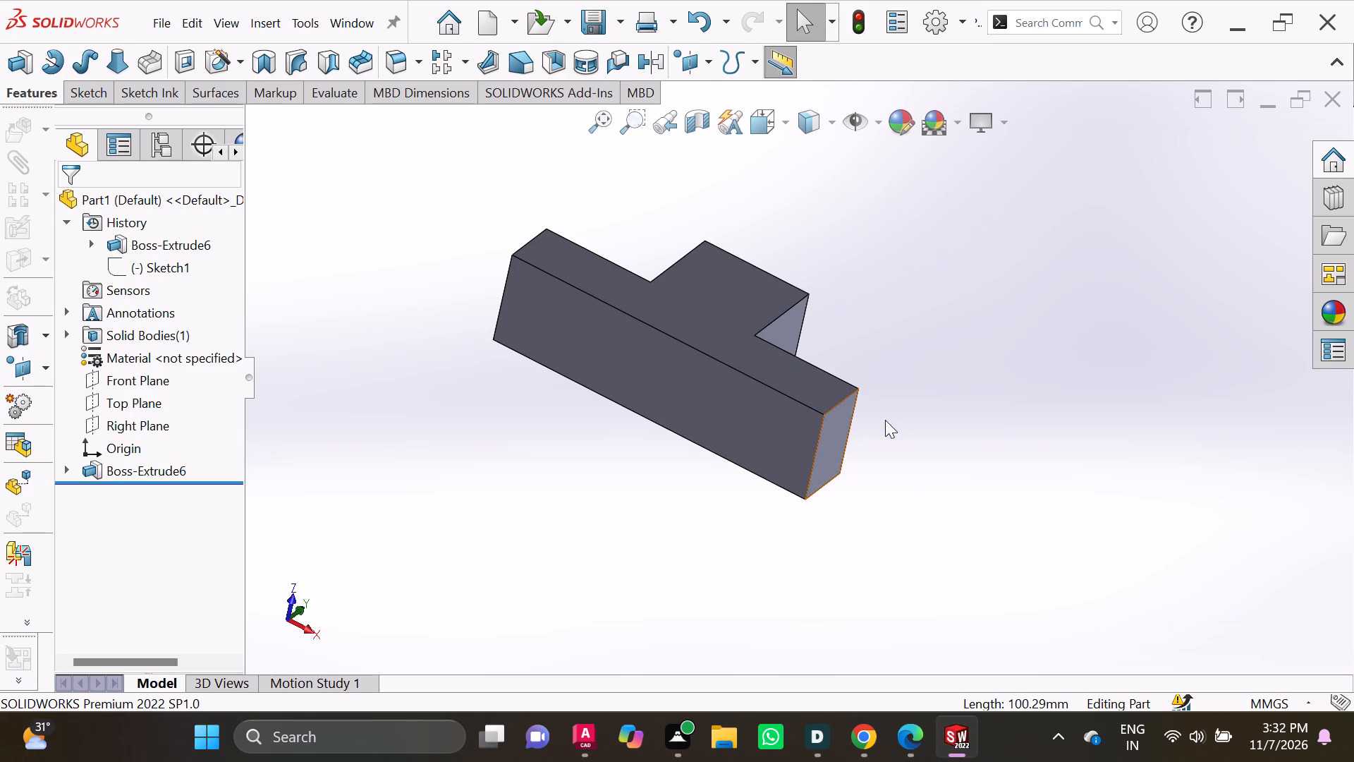
{"action": "left_click", "coordinate": [812, 408]}
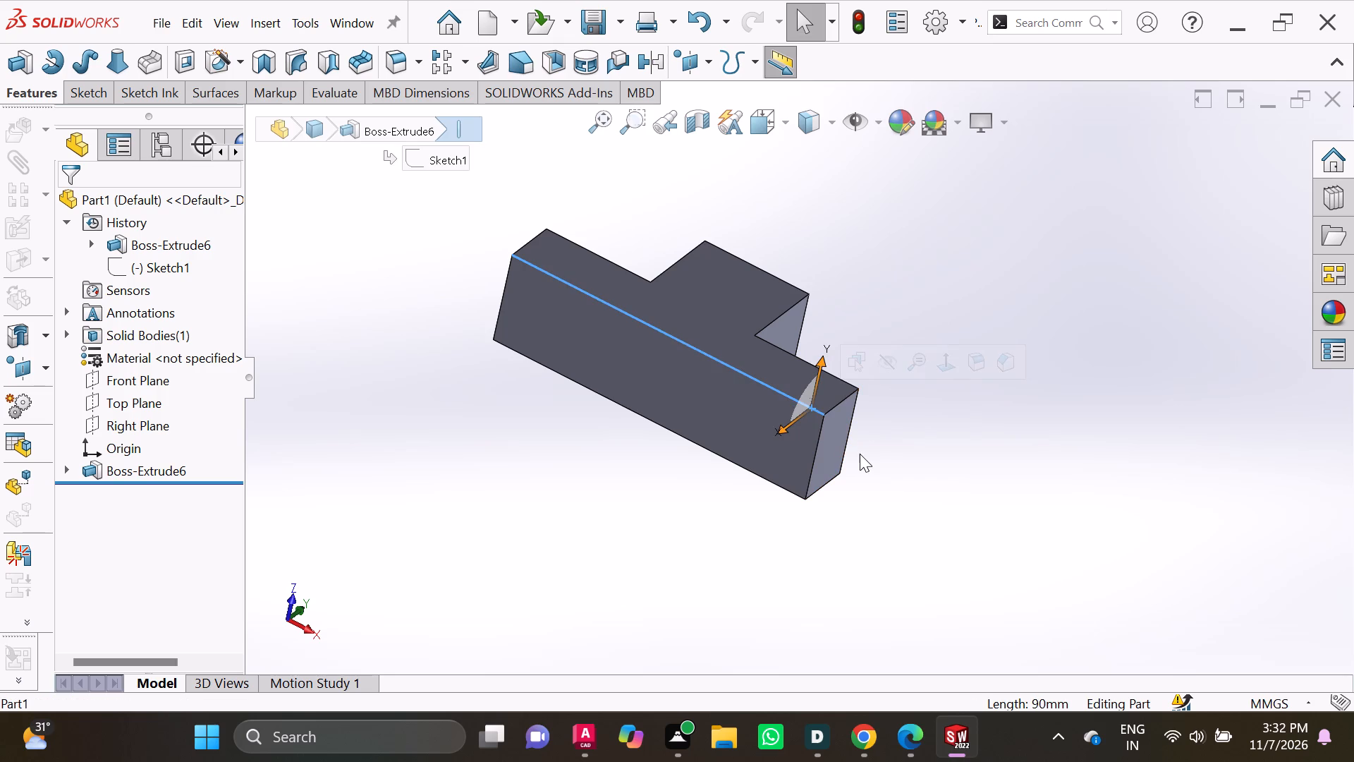
{"action": "key", "text": "Escape"}
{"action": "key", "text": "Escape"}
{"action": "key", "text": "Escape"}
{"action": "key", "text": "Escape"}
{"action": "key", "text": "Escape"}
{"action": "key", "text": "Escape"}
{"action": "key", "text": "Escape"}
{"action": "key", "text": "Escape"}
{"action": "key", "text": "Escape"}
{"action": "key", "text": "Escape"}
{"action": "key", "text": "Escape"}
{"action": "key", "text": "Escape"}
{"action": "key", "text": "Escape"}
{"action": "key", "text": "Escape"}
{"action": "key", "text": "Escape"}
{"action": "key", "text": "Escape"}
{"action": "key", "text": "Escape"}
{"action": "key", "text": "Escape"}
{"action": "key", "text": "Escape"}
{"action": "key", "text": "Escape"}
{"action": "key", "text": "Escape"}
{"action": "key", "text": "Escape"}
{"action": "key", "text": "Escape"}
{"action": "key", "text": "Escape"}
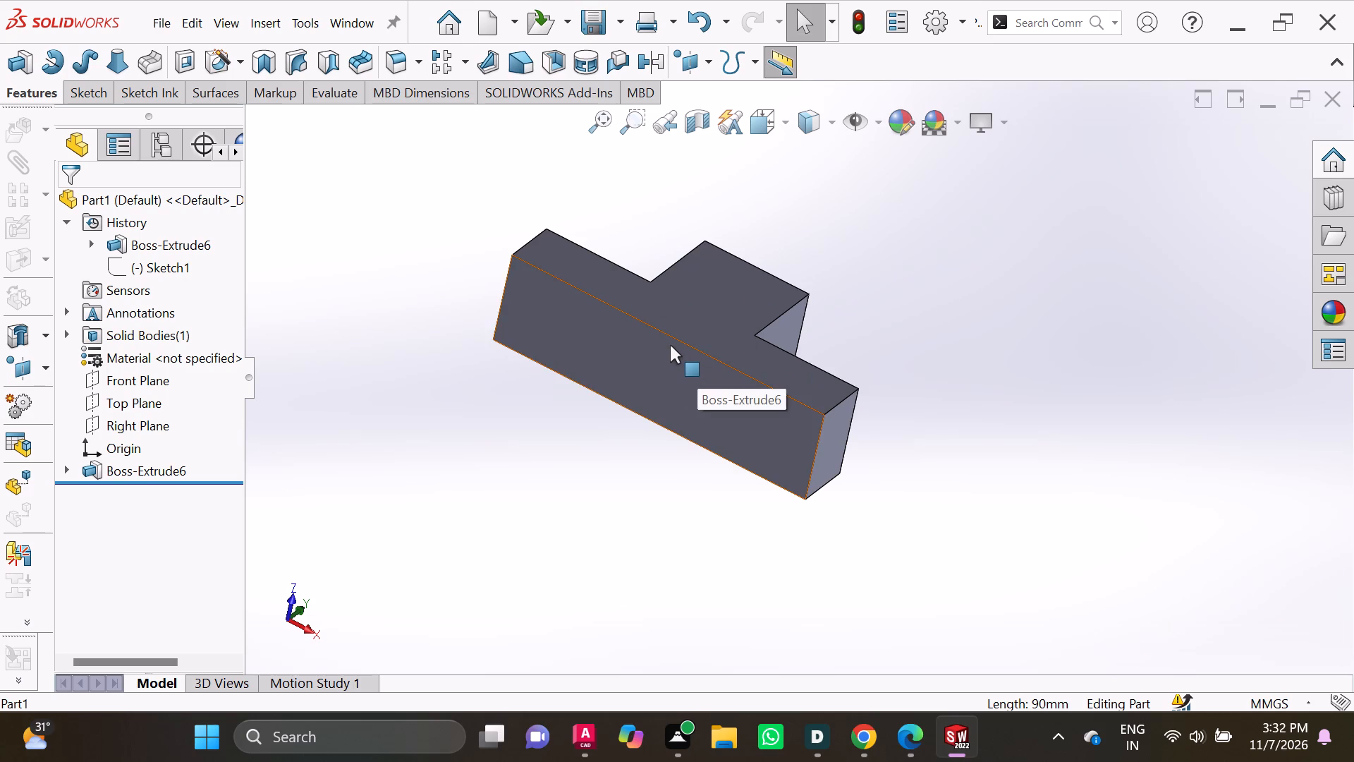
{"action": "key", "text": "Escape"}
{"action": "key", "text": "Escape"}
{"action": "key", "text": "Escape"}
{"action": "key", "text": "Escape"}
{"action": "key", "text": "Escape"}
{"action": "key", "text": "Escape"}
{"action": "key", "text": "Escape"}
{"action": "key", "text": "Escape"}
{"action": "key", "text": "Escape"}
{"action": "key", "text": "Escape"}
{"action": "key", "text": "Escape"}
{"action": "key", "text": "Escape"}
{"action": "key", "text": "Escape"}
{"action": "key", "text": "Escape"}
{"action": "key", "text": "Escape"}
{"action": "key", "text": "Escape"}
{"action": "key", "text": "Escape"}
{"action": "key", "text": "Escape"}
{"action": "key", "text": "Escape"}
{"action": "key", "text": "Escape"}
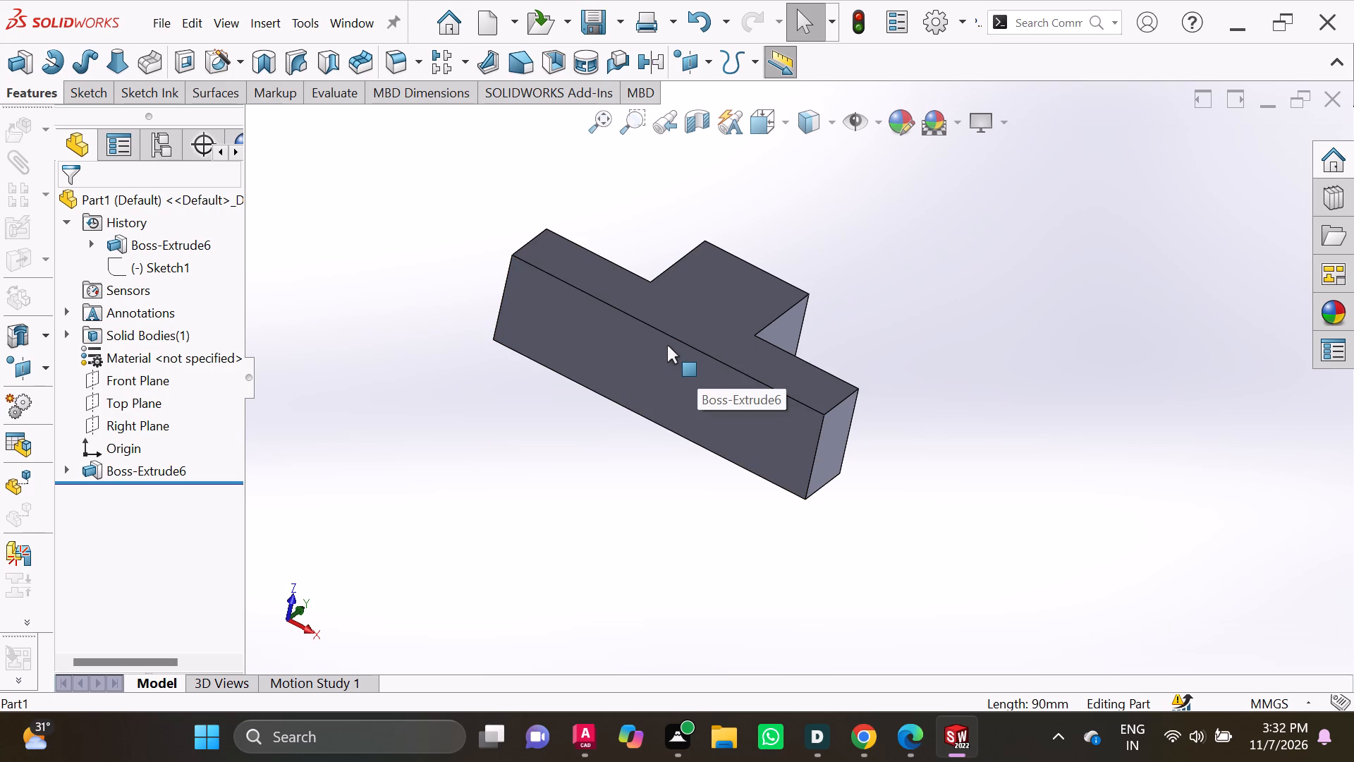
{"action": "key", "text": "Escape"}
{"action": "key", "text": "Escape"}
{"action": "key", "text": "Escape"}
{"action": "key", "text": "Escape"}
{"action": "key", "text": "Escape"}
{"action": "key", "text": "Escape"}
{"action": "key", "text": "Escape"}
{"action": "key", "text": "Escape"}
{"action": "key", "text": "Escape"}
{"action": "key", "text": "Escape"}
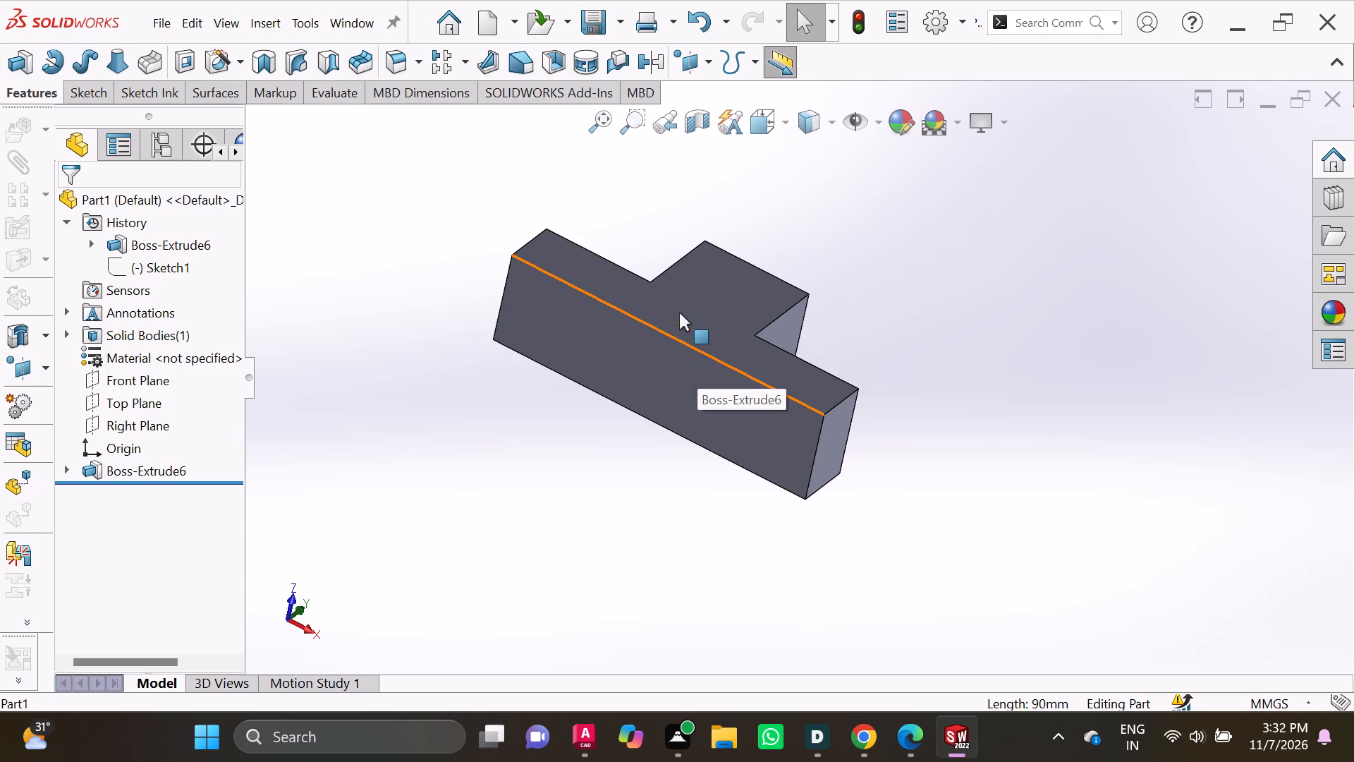
Check the driving dimensions of the extruded inverted-T by selecting the side face of its upright.
{"action": "left_click", "coordinate": [793, 334]}
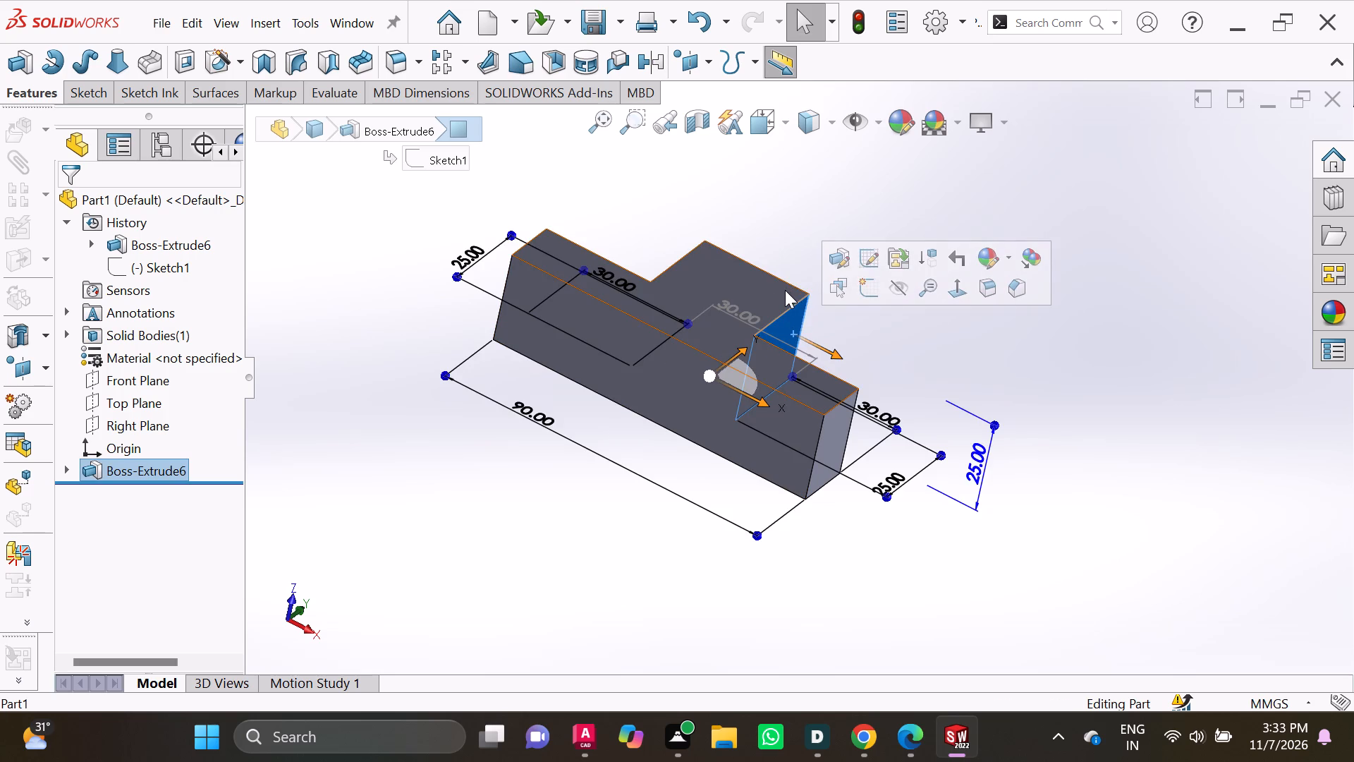
{"action": "key", "text": "Escape"}
{"action": "key", "text": "Escape"}
{"action": "key", "text": "Escape"}
{"action": "key", "text": "Escape"}
{"action": "key", "text": "Escape"}
{"action": "key", "text": "Escape"}
{"action": "key", "text": "Escape"}
{"action": "key", "text": "Escape"}
{"action": "key", "text": "Escape"}
{"action": "key", "text": "Escape"}
{"action": "key", "text": "Escape"}
{"action": "key", "text": "Escape"}
{"action": "key", "text": "Escape"}
{"action": "key", "text": "Escape"}
{"action": "key", "text": "Escape"}
{"action": "key", "text": "Escape"}
{"action": "key", "text": "Escape"}
{"action": "key", "text": "Escape"}
{"action": "key", "text": "Escape"}
{"action": "key", "text": "Escape"}
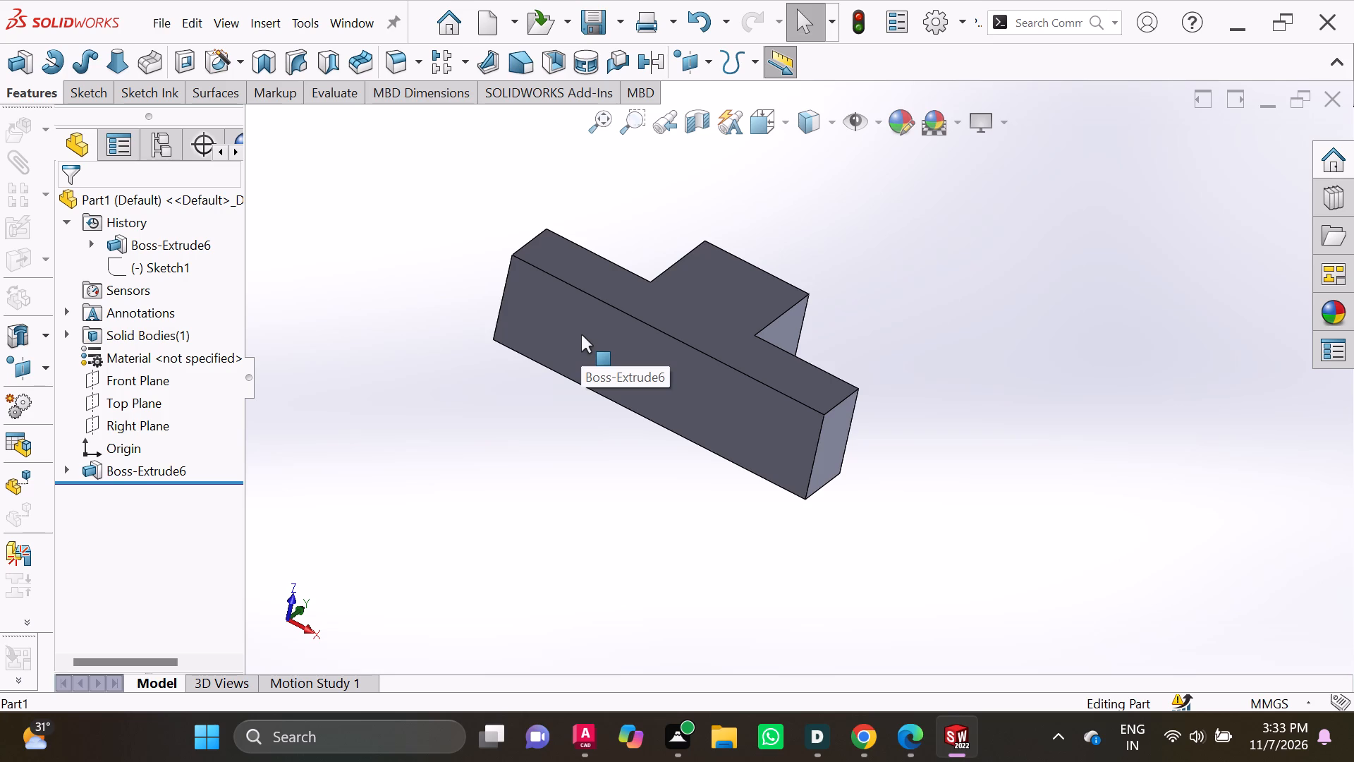
Undo the inverted-T extrusion and the preceding sketch edits, back through the base-width and upright-height dimension changes.
{"action": "key", "text": "ctrl+z"}
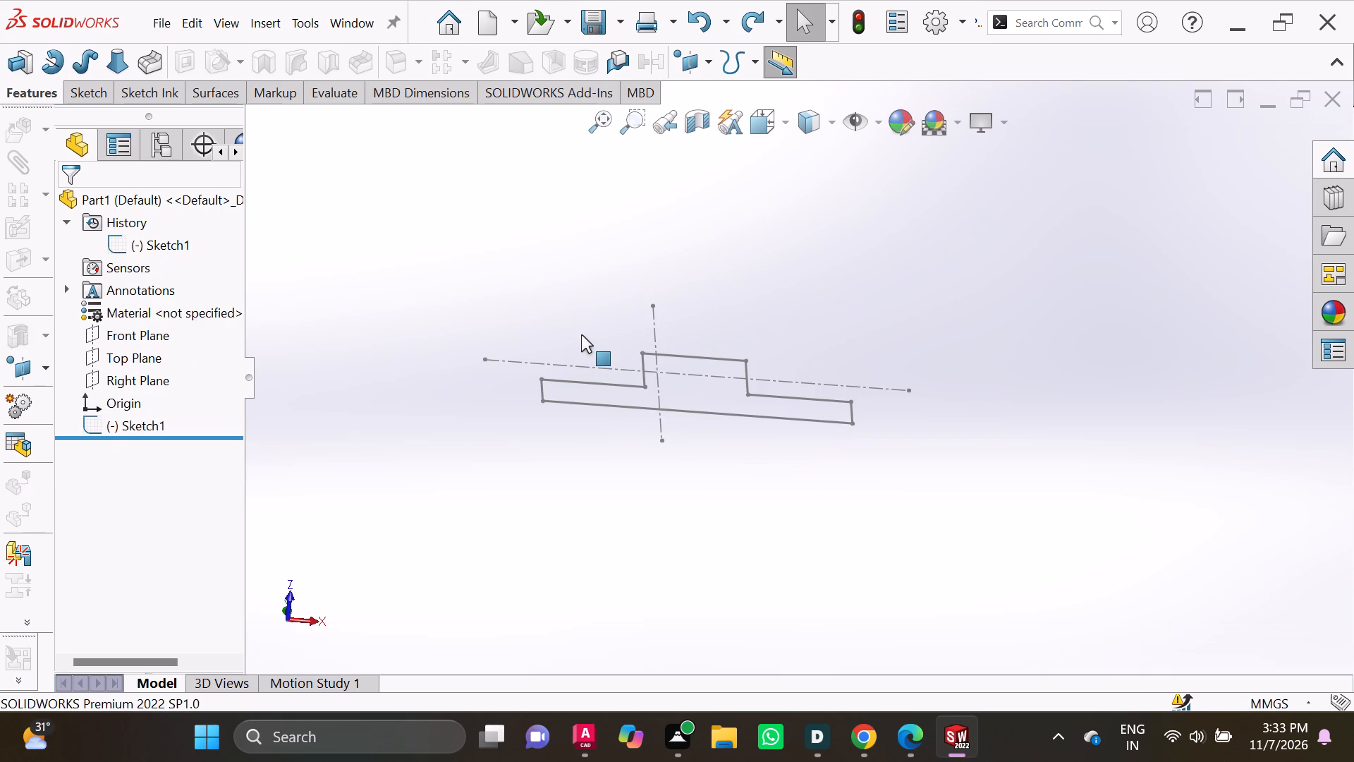
{"action": "key", "text": "ctrl+z"}
{"action": "key", "text": "ctrl+z"}
{"action": "key", "text": "ctrl+z"}
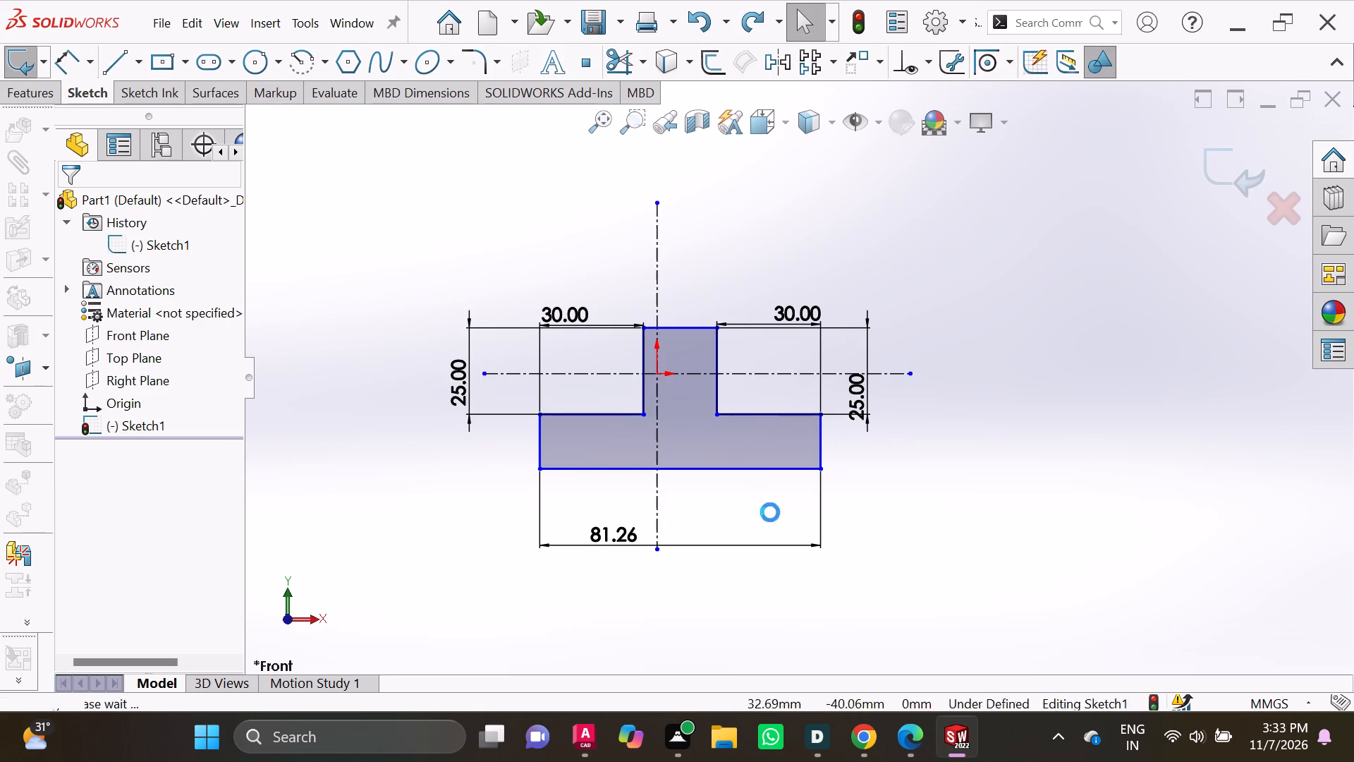
{"action": "key", "text": "ctrl+z"}
{"action": "key", "text": "ctrl+z"}
{"action": "key", "text": "ctrl+z"}
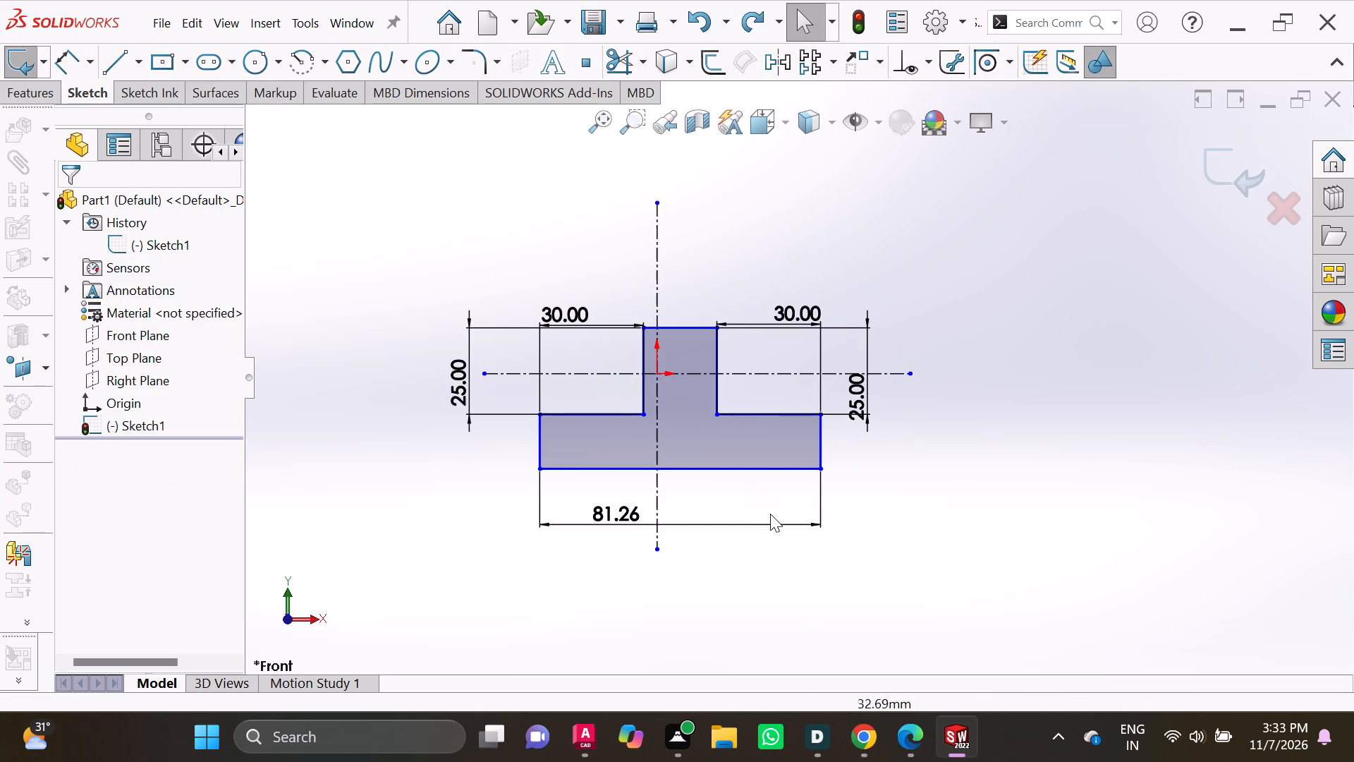
{"action": "key", "text": "ctrl+z"}
{"action": "key", "text": "ctrl+z"}
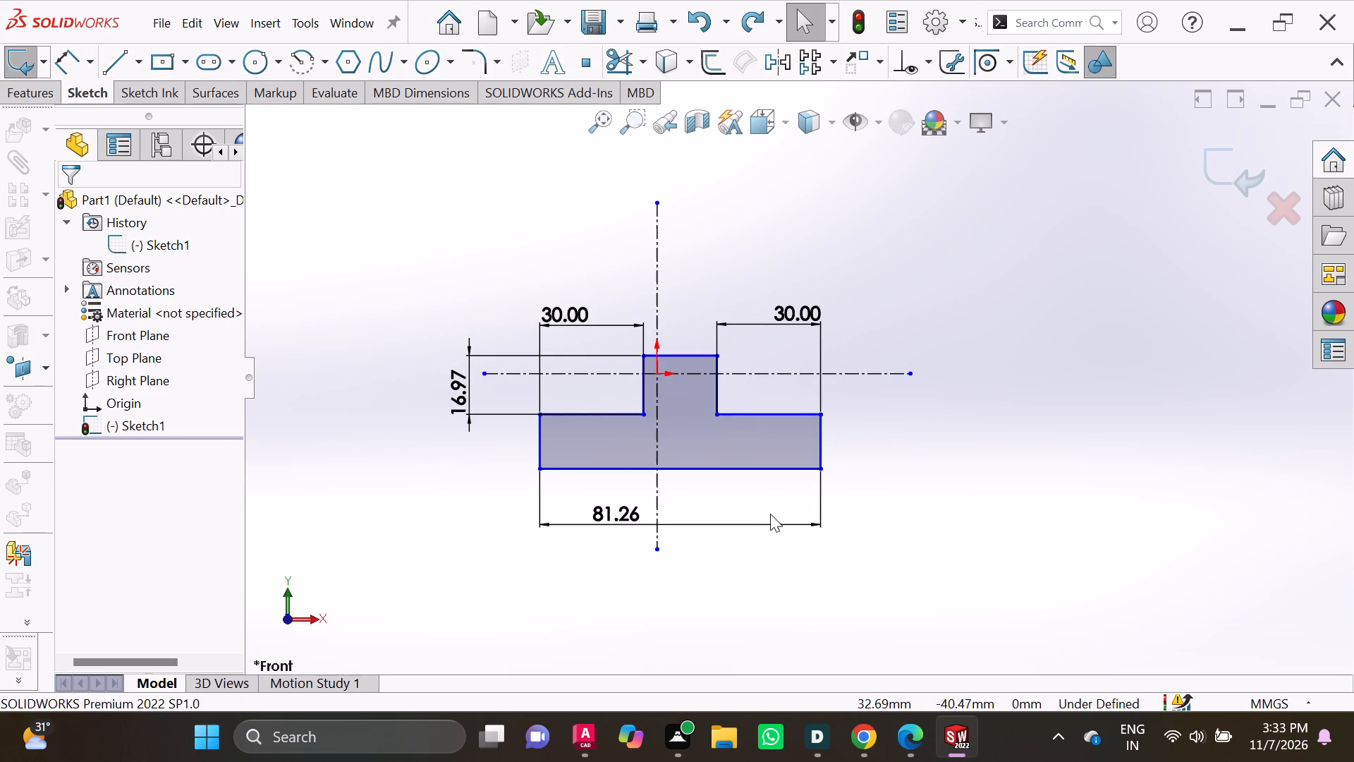
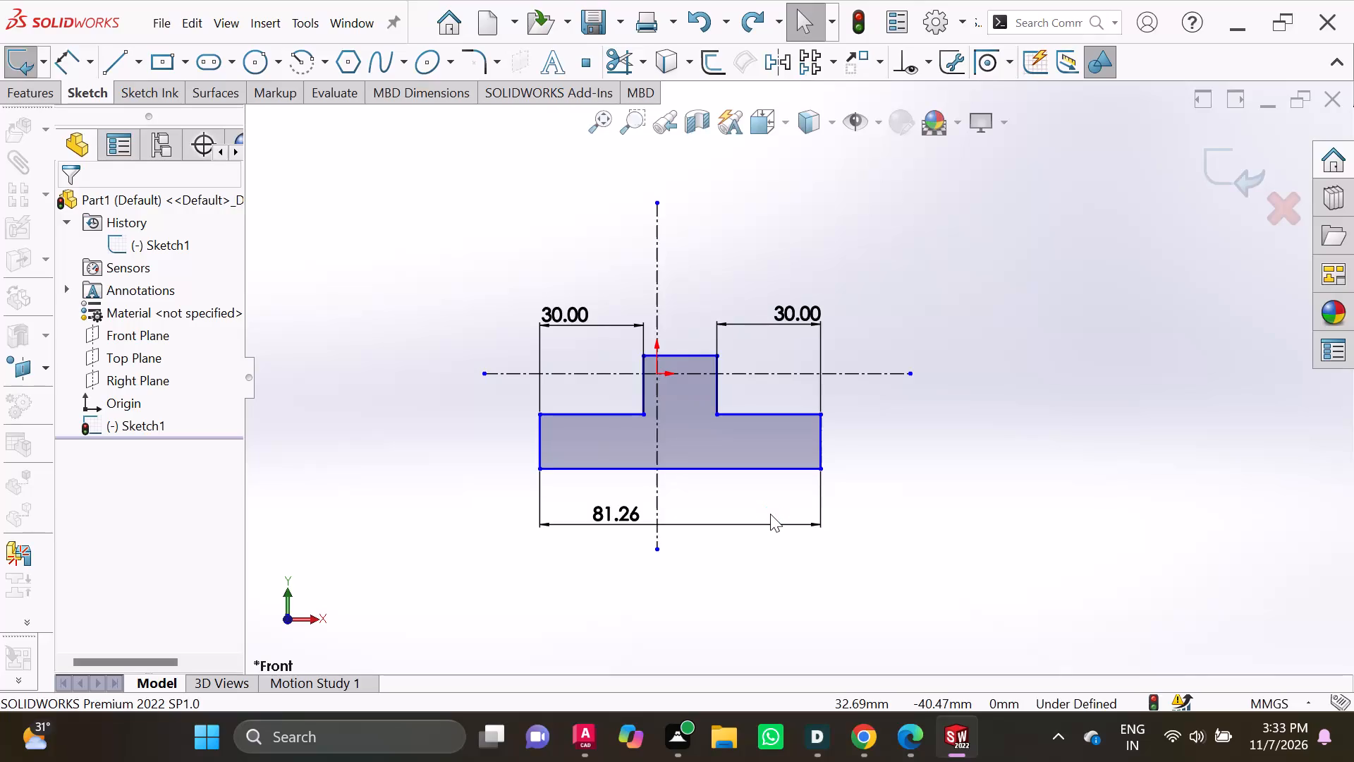
Undo the remaining dimensions, the inverted-T profile lines and the horizontal centerline, leaving only the vertical centerline.
{"action": "key", "text": "ctrl+z"}
{"action": "key", "text": "ctrl+z"}
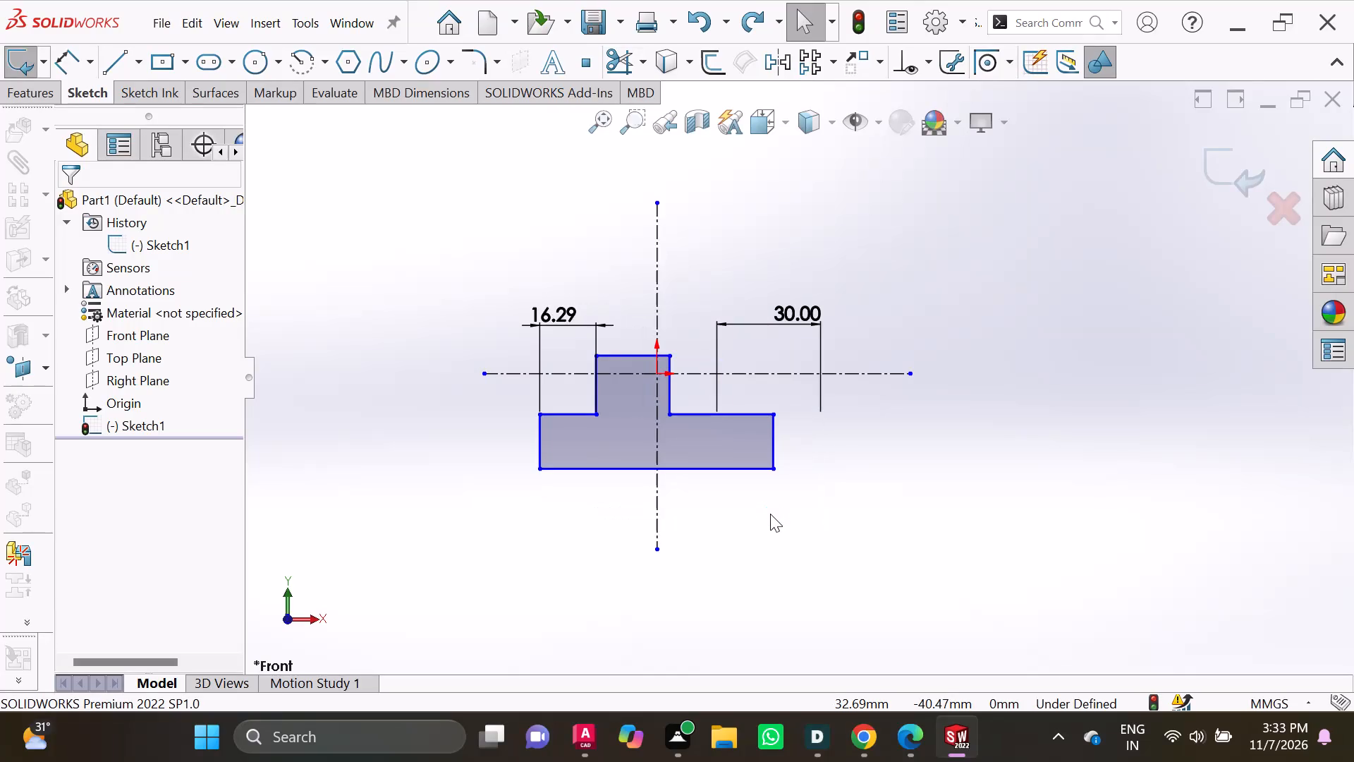
{"action": "key", "text": "ctrl+z"}
{"action": "key", "text": "ctrl+z"}
{"action": "key", "text": "ctrl+z"}
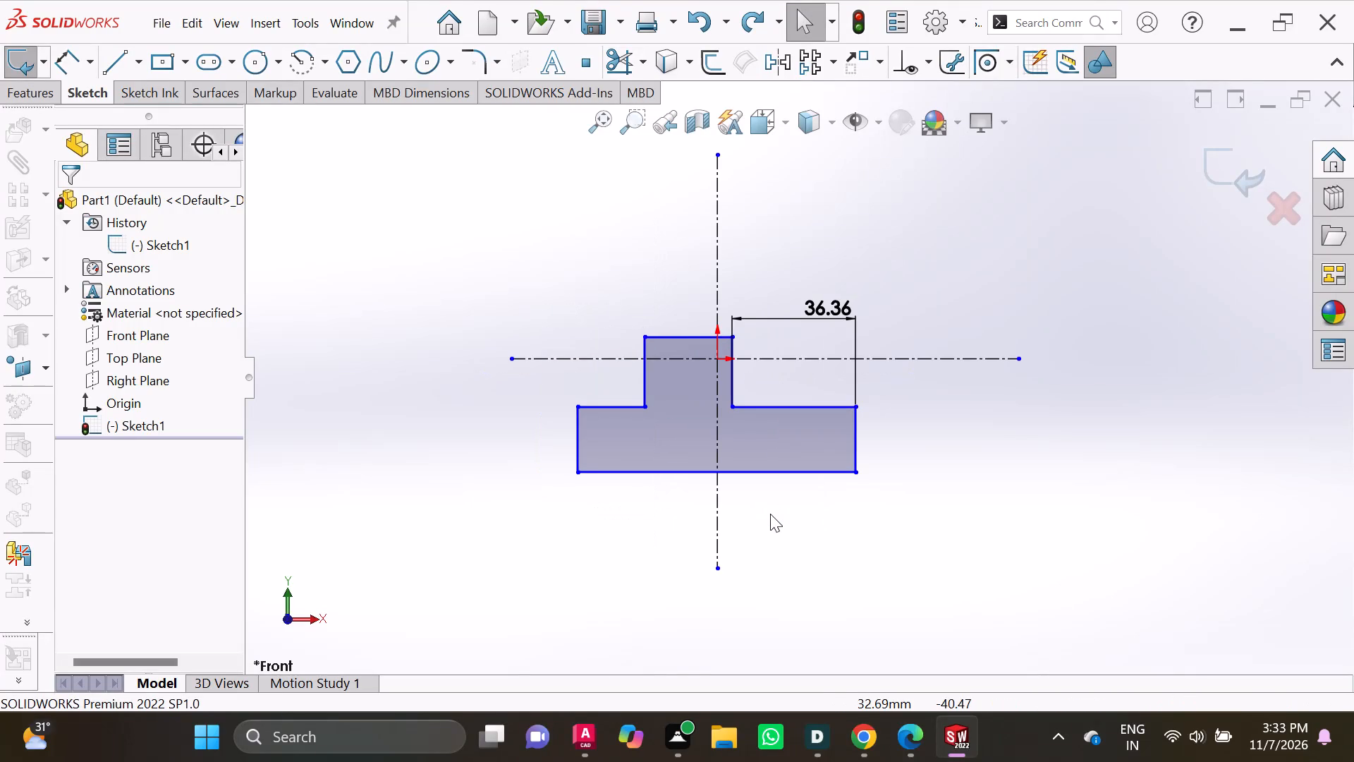
{"action": "key", "text": "ctrl+z"}
{"action": "key", "text": "ctrl+z"}
{"action": "key", "text": "ctrl+z"}
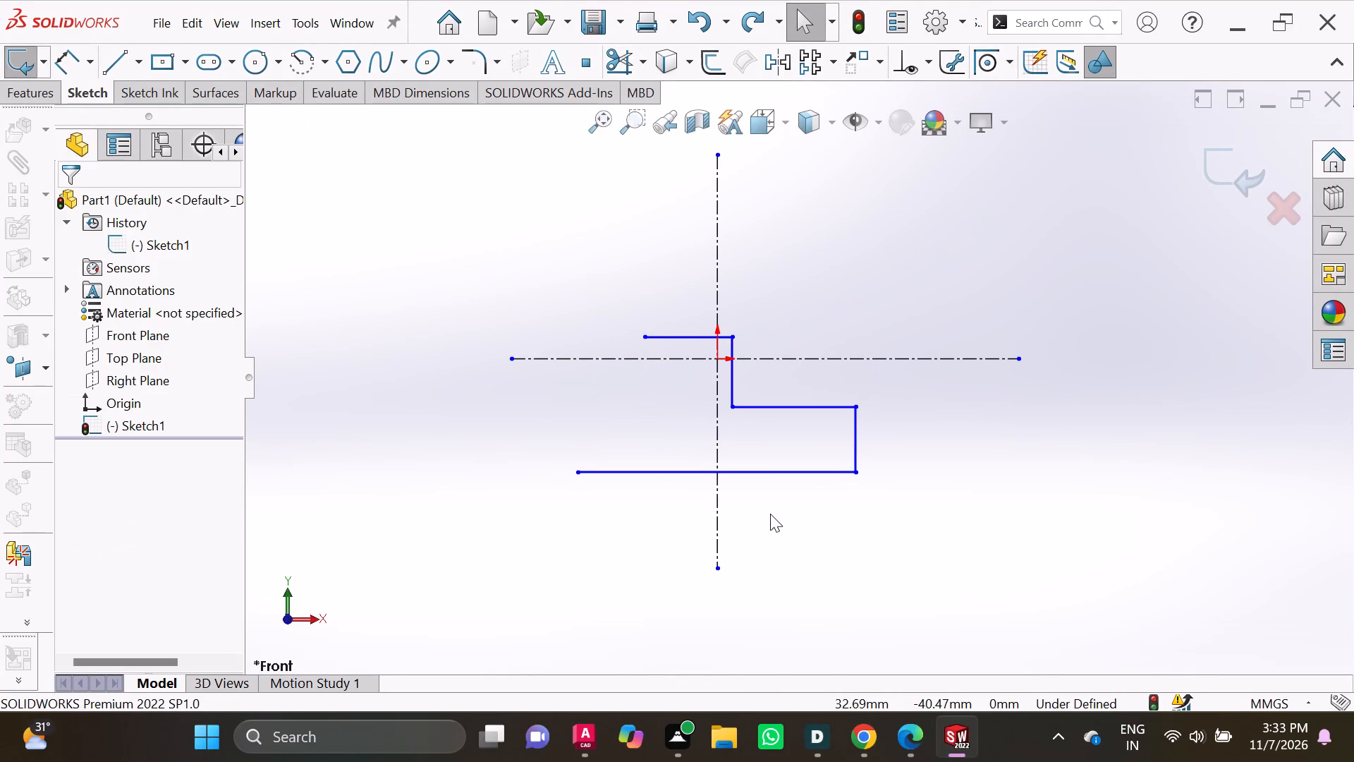
{"action": "key", "text": "ctrl+z"}
{"action": "key", "text": "ctrl+z"}
{"action": "key", "text": "ctrl+z"}
{"action": "key", "text": "ctrl+z"}
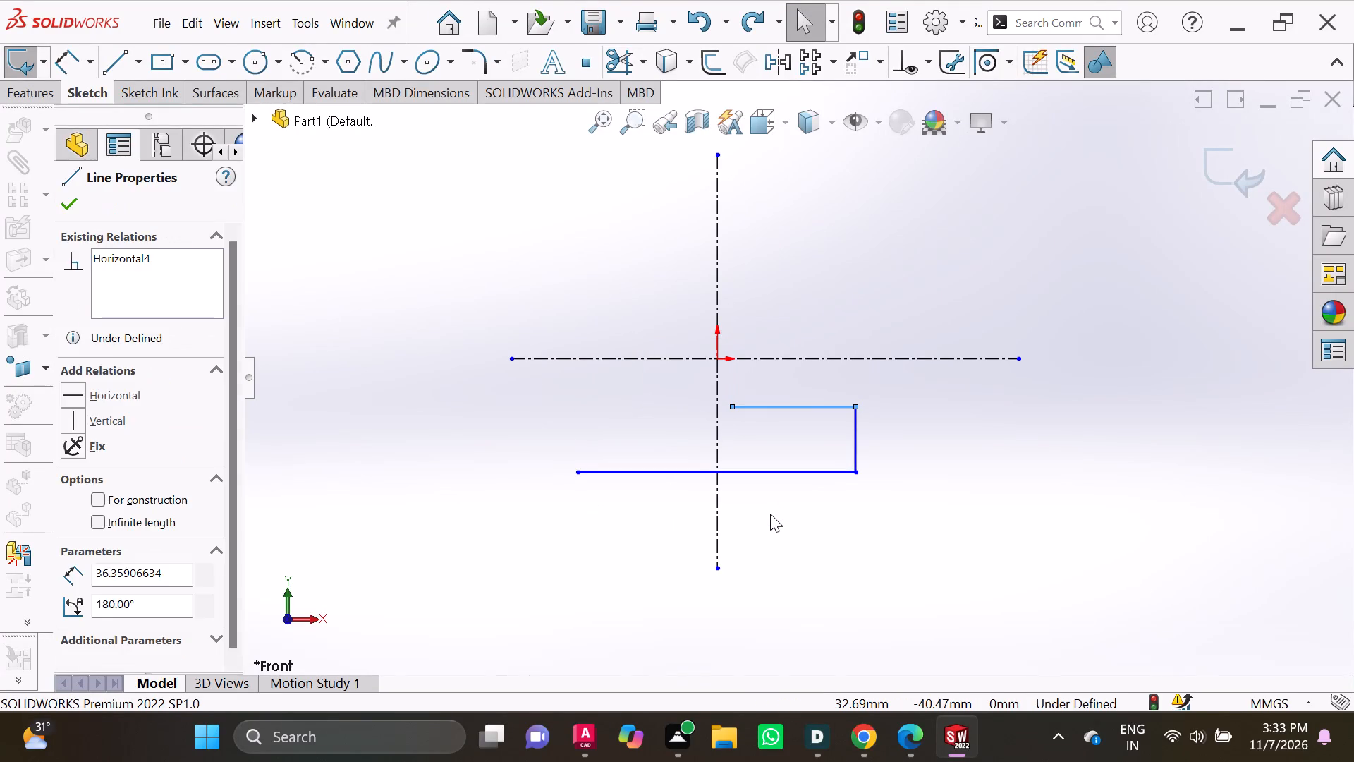
{"action": "key", "text": "ctrl+z"}
{"action": "key", "text": "ctrl+z"}
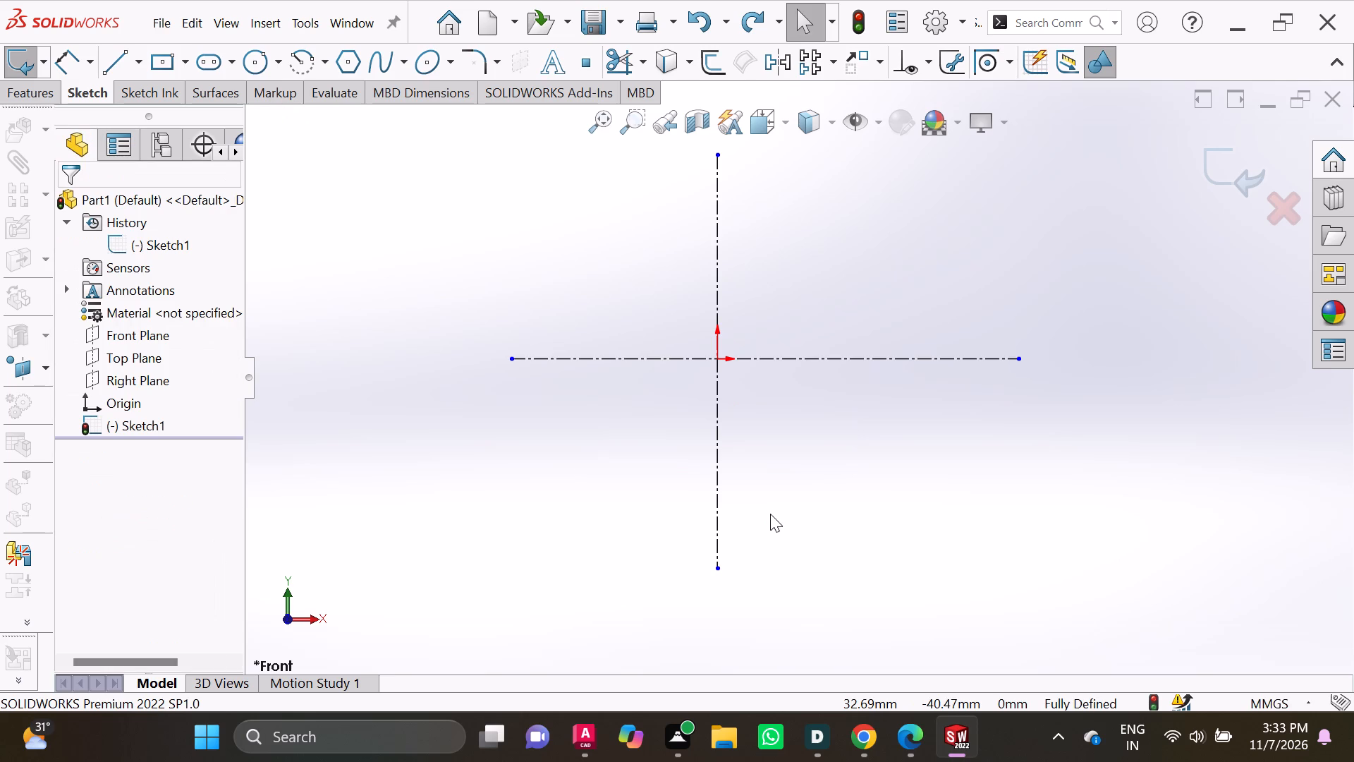
{"action": "key", "text": "ctrl+z"}
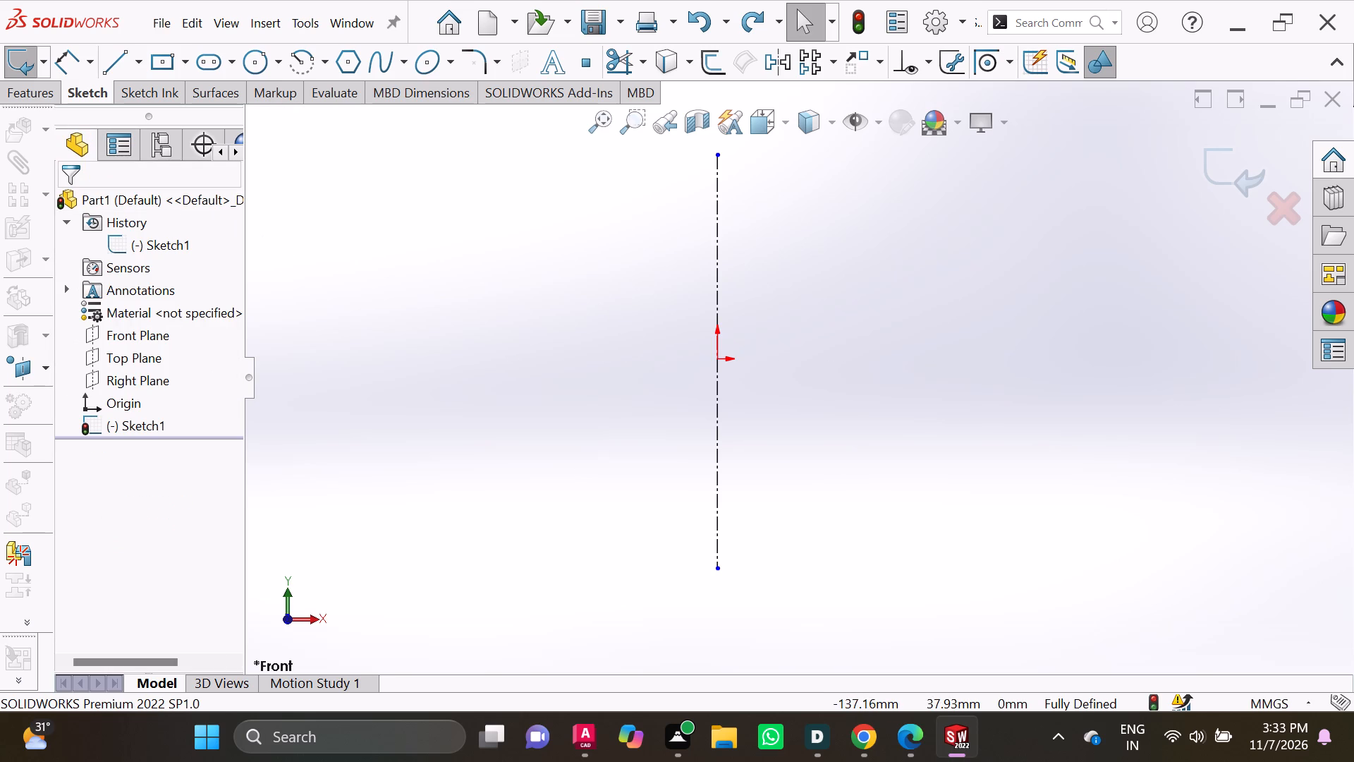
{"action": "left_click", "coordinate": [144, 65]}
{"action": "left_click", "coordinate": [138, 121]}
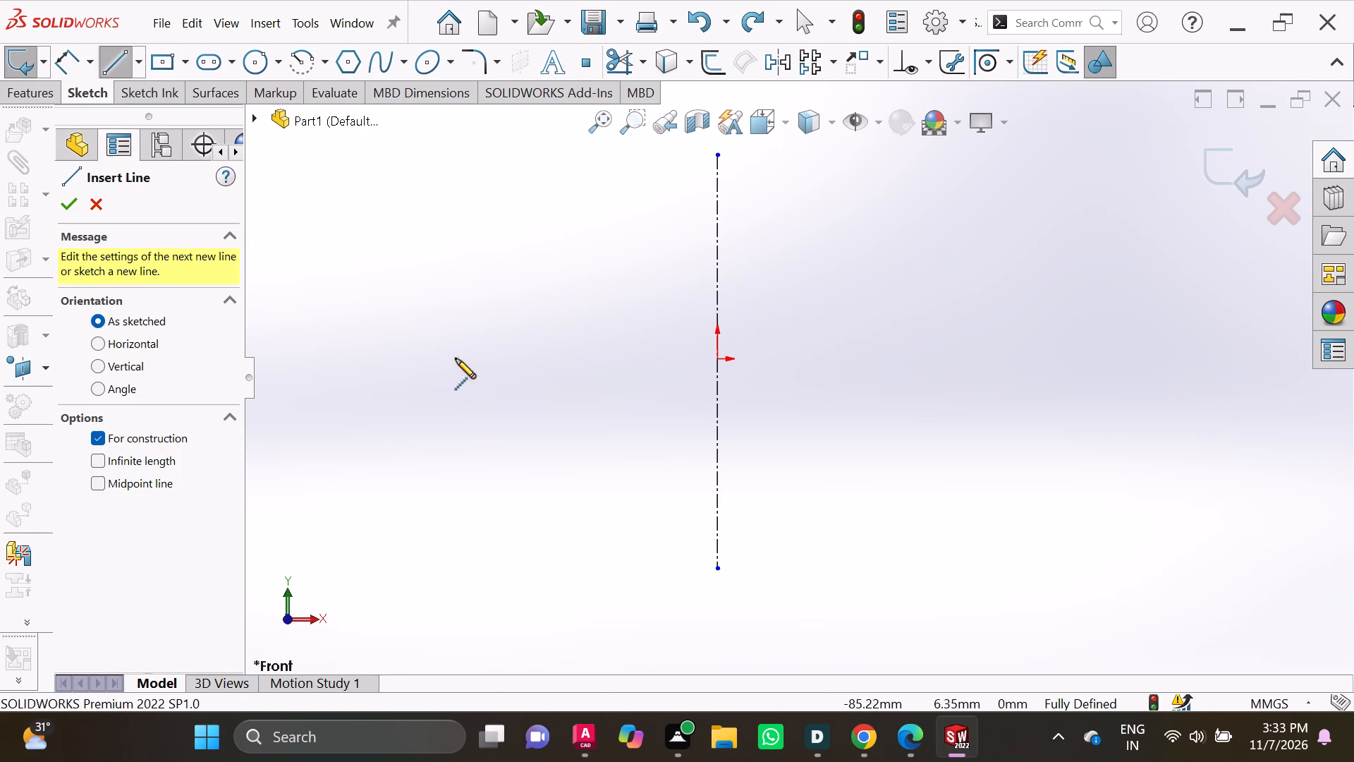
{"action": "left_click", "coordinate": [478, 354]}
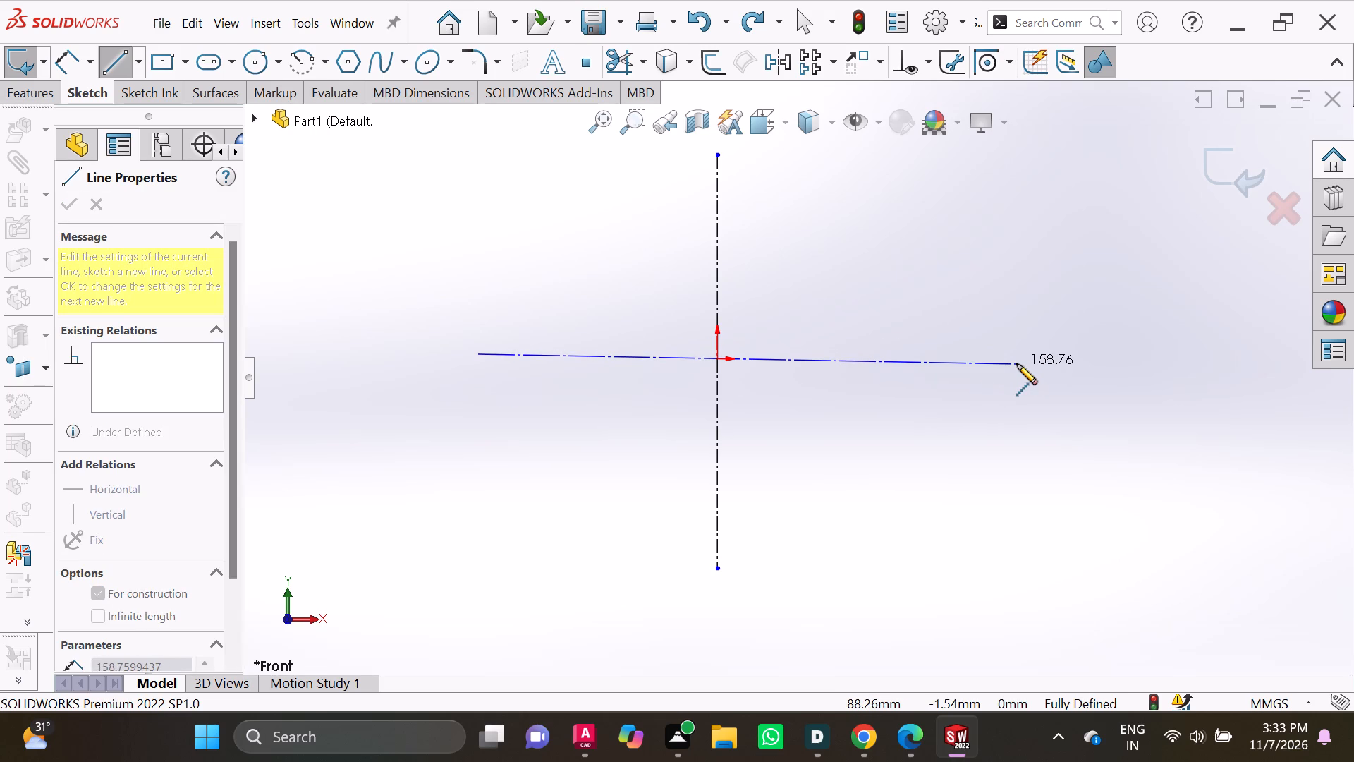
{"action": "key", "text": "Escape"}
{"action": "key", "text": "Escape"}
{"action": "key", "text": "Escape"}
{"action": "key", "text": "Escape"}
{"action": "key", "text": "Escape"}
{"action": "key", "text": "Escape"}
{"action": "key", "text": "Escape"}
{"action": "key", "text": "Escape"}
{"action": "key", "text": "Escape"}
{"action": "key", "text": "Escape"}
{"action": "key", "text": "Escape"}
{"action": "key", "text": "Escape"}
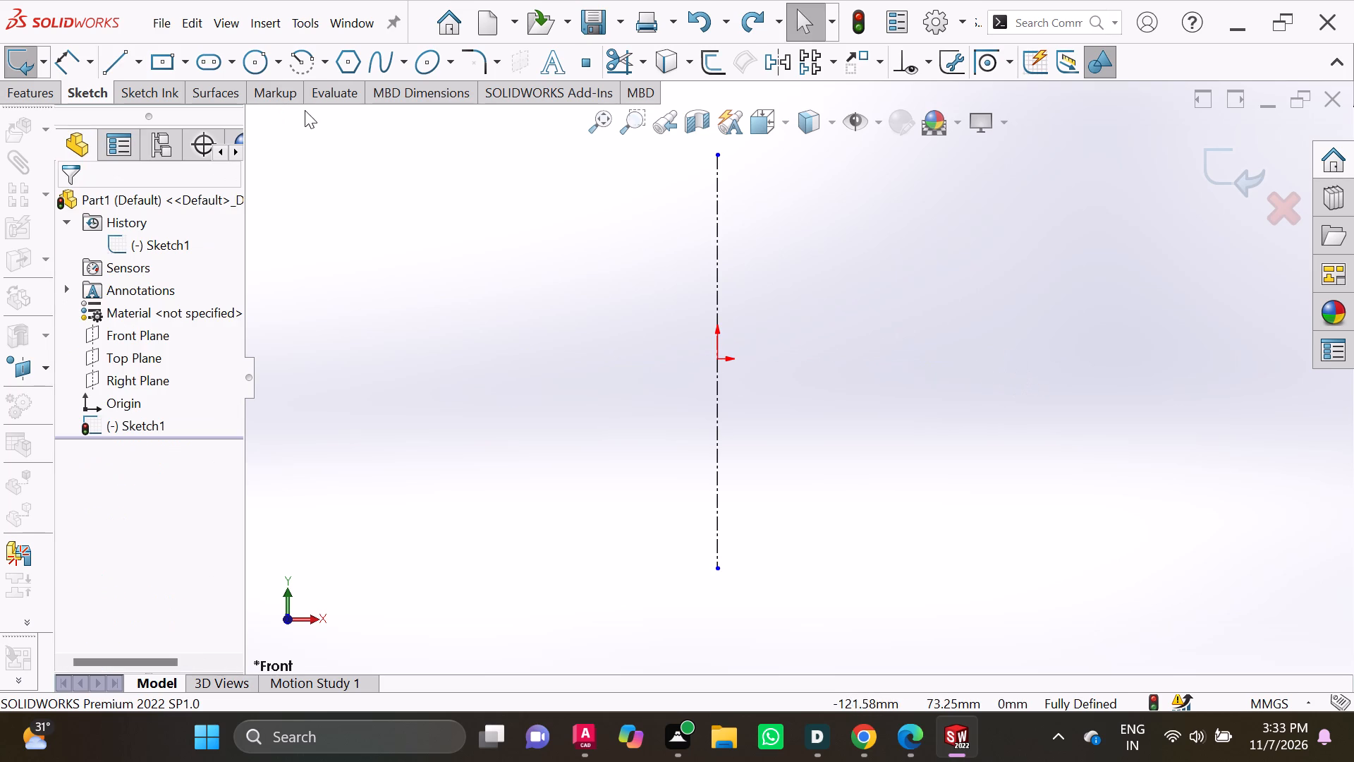
Draw a horizontal centerline about 152.5 mm long through the origin, crossing the vertical centerline.
{"action": "left_click", "coordinate": [133, 66]}
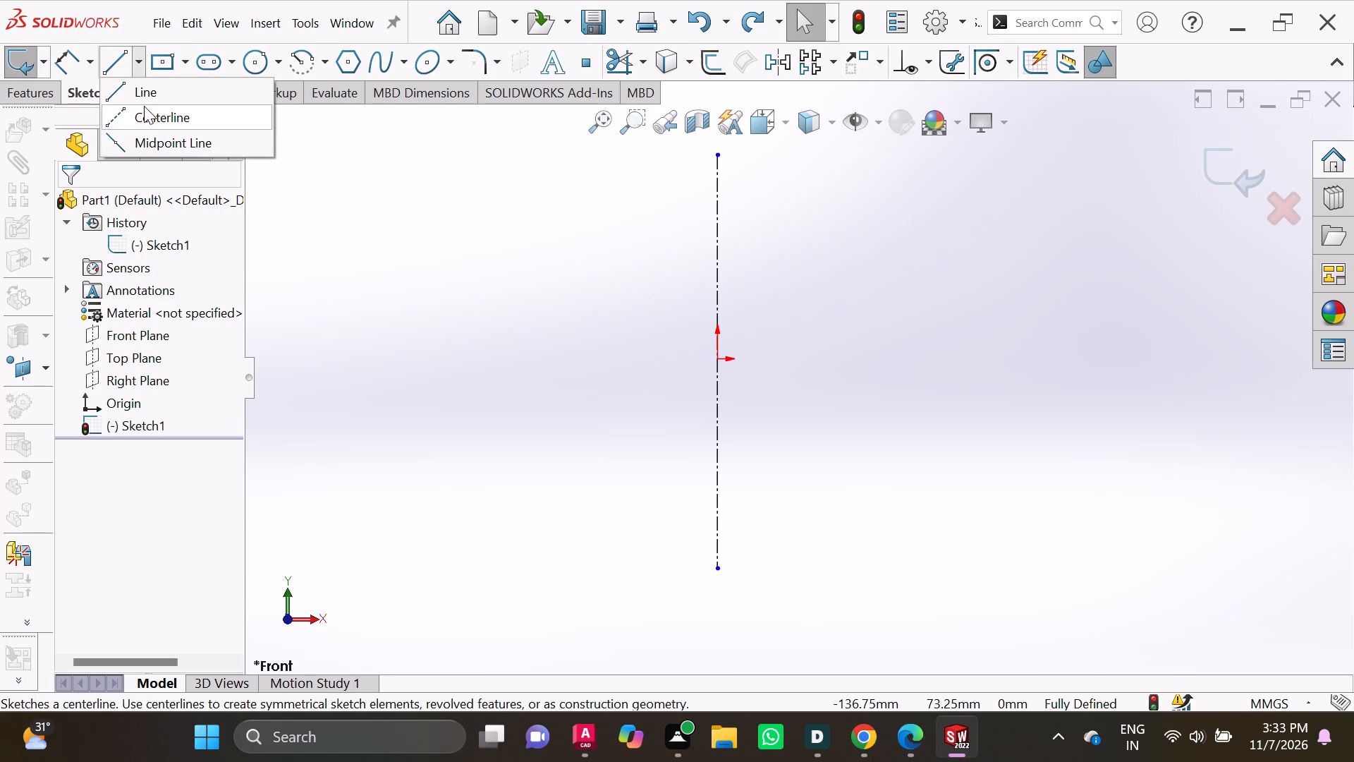
{"action": "left_click", "coordinate": [150, 121]}
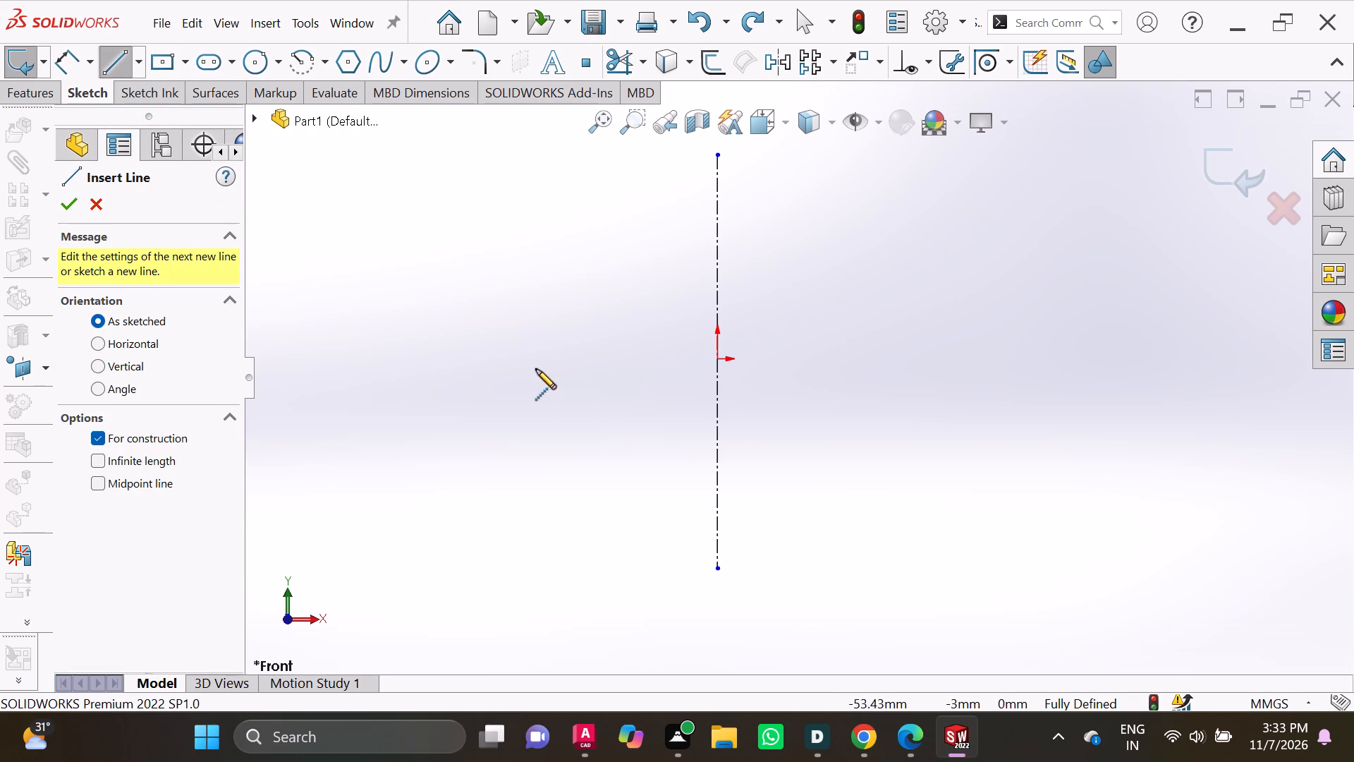
{"action": "left_click", "coordinate": [516, 356]}
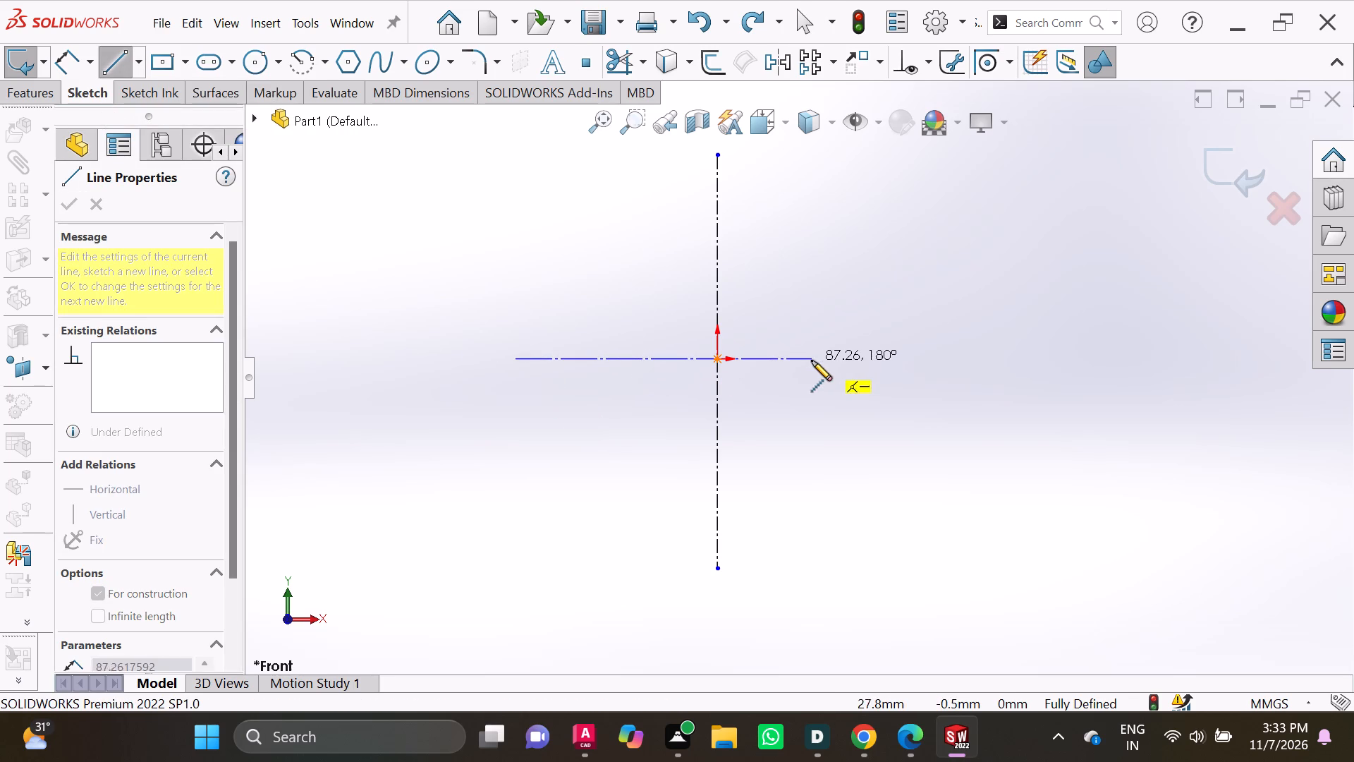
{"action": "left_click", "coordinate": [1038, 361]}
{"action": "key", "text": "Escape"}
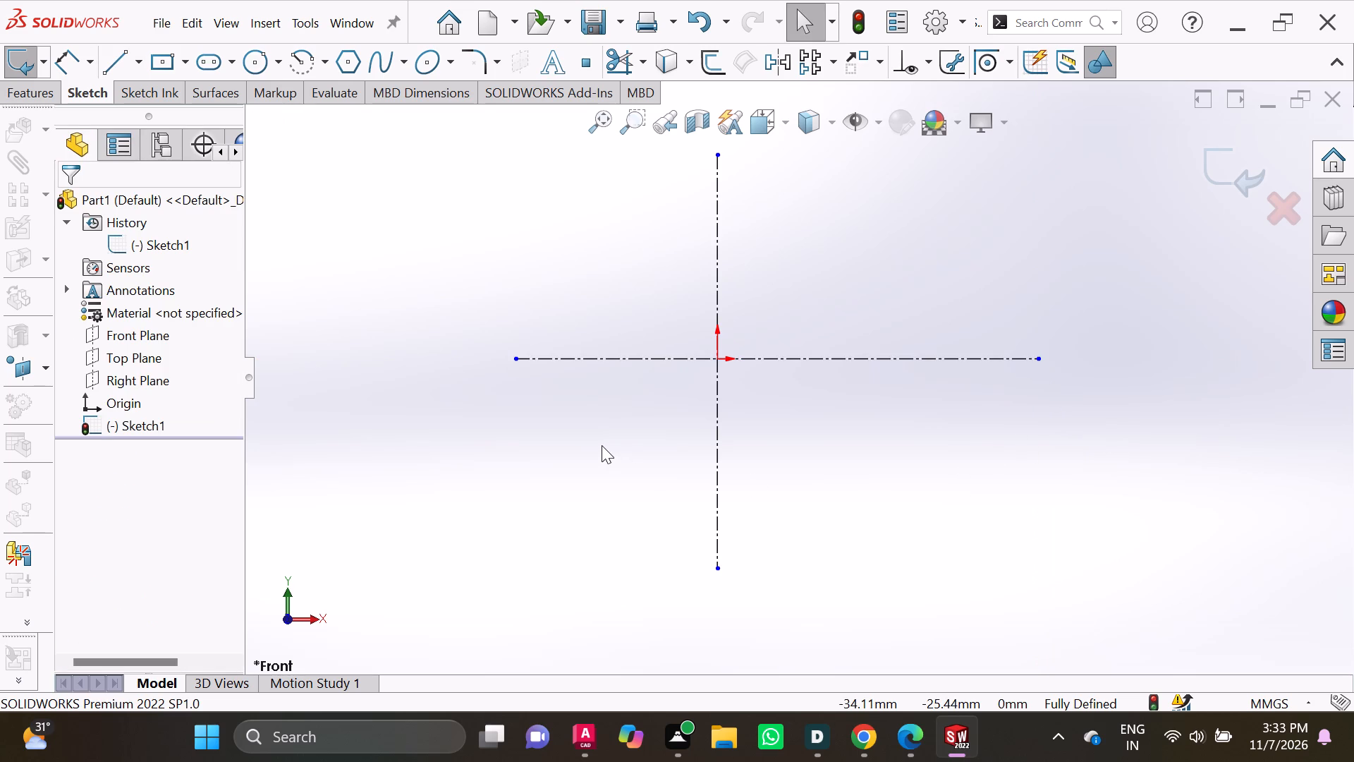
{"action": "key", "text": "Escape"}
Sketch a closed rectangle of lines about 98 mm wide and 16.6 mm high below the horizontal centerline, straddling the vertical centerline.
{"action": "left_click", "coordinate": [137, 61]}
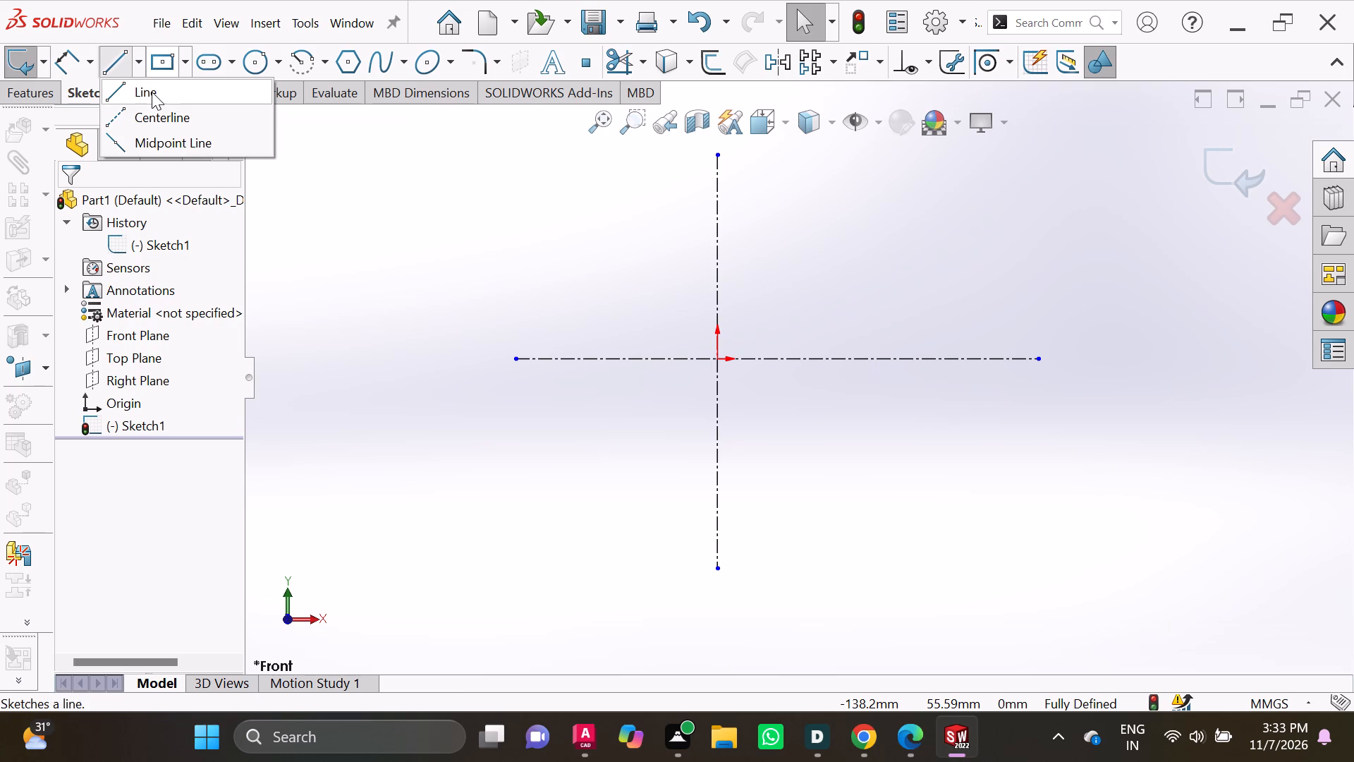
{"action": "left_click", "coordinate": [152, 92]}
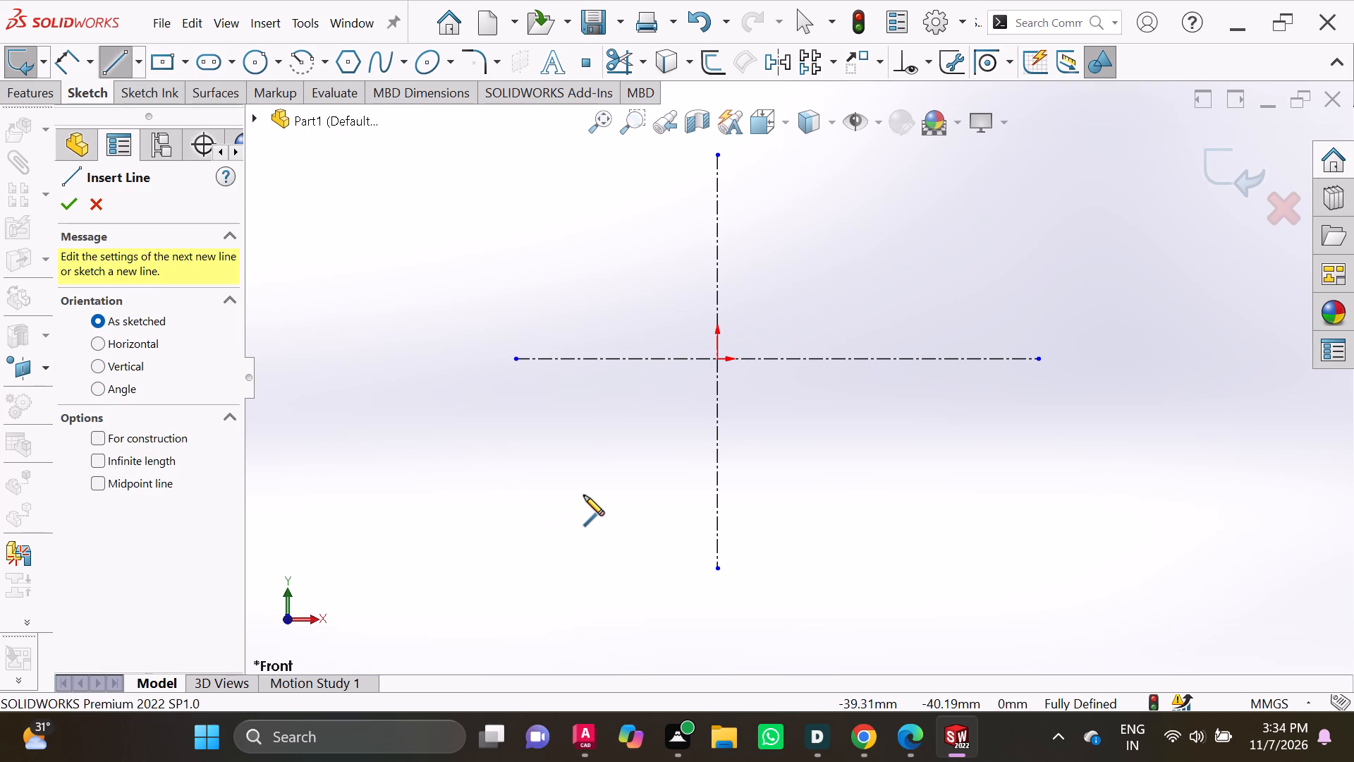
{"action": "left_click", "coordinate": [549, 466]}
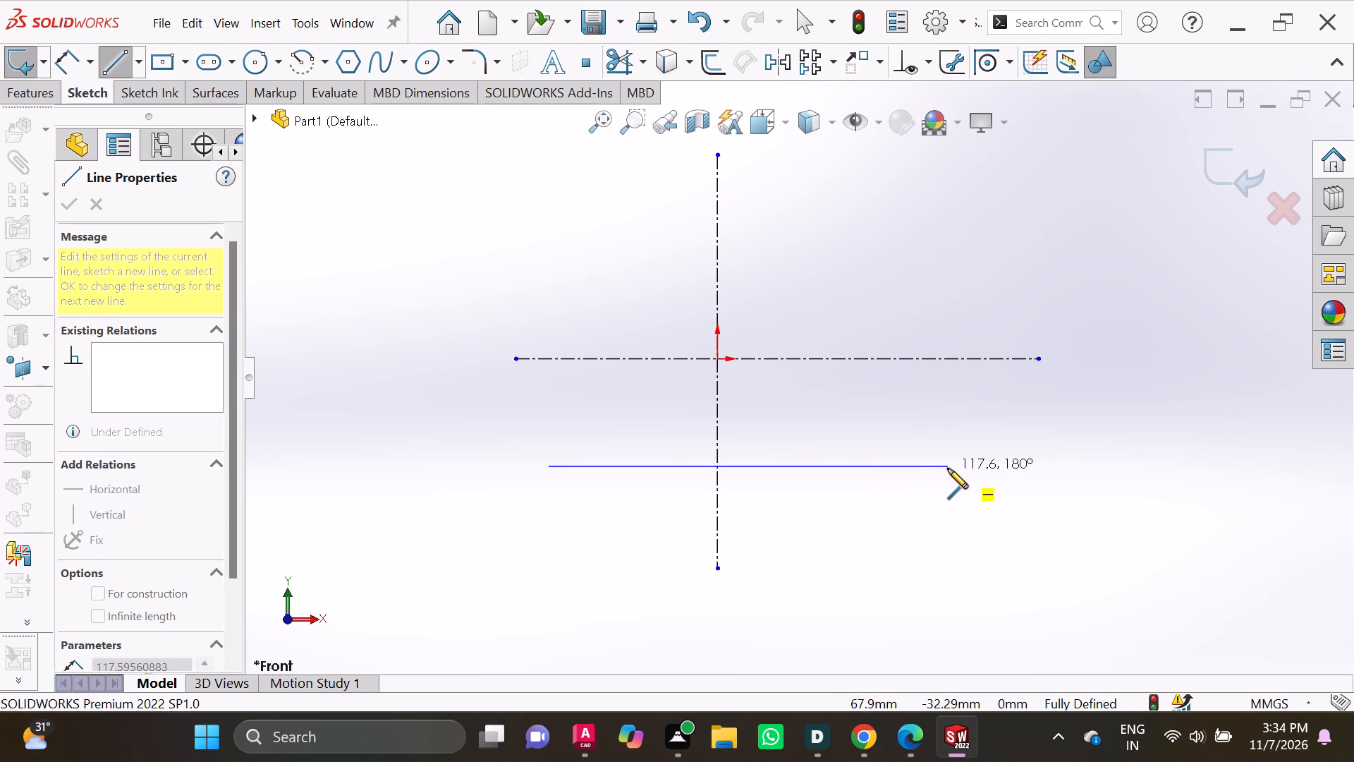
{"action": "left_click", "coordinate": [882, 471]}
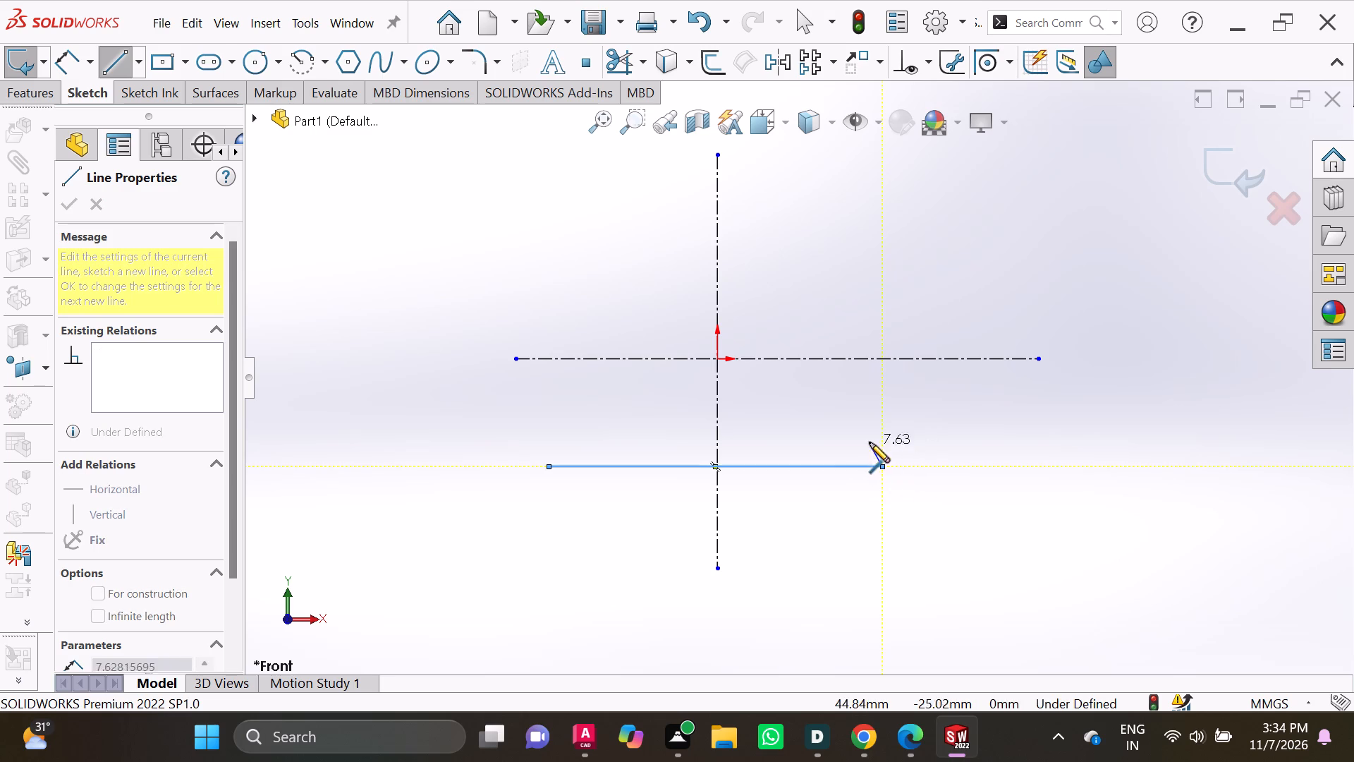
{"action": "left_click", "coordinate": [884, 410]}
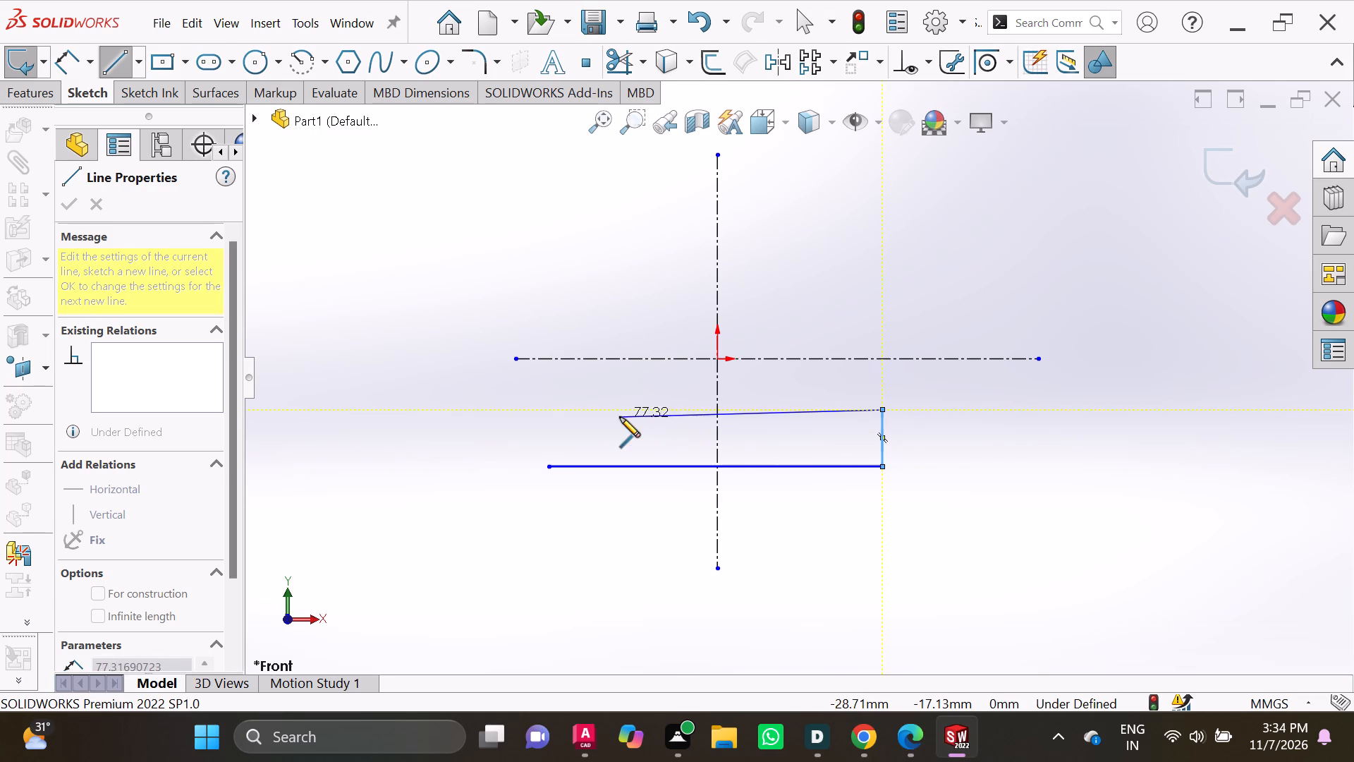
{"action": "left_click", "coordinate": [545, 409]}
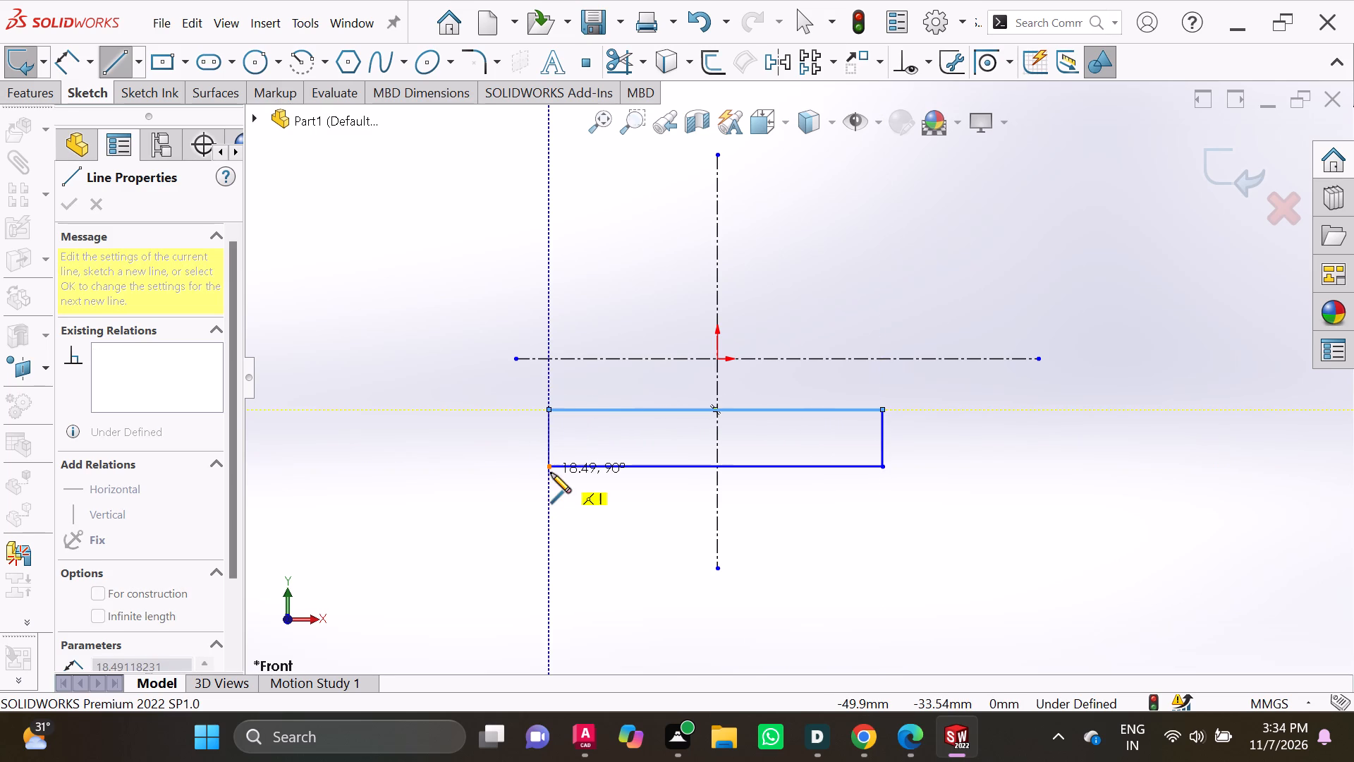
{"action": "left_click", "coordinate": [551, 471]}
{"action": "key", "text": "Escape"}
{"action": "key", "text": "Escape"}
{"action": "key", "text": "Escape"}
{"action": "key", "text": "Escape"}
{"action": "key", "text": "Escape"}
{"action": "key", "text": "Escape"}
{"action": "key", "text": "Escape"}
{"action": "key", "text": "Escape"}
{"action": "key", "text": "Escape"}
{"action": "key", "text": "Escape"}
{"action": "key", "text": "Escape"}
{"action": "key", "text": "Escape"}
{"action": "key", "text": "Escape"}
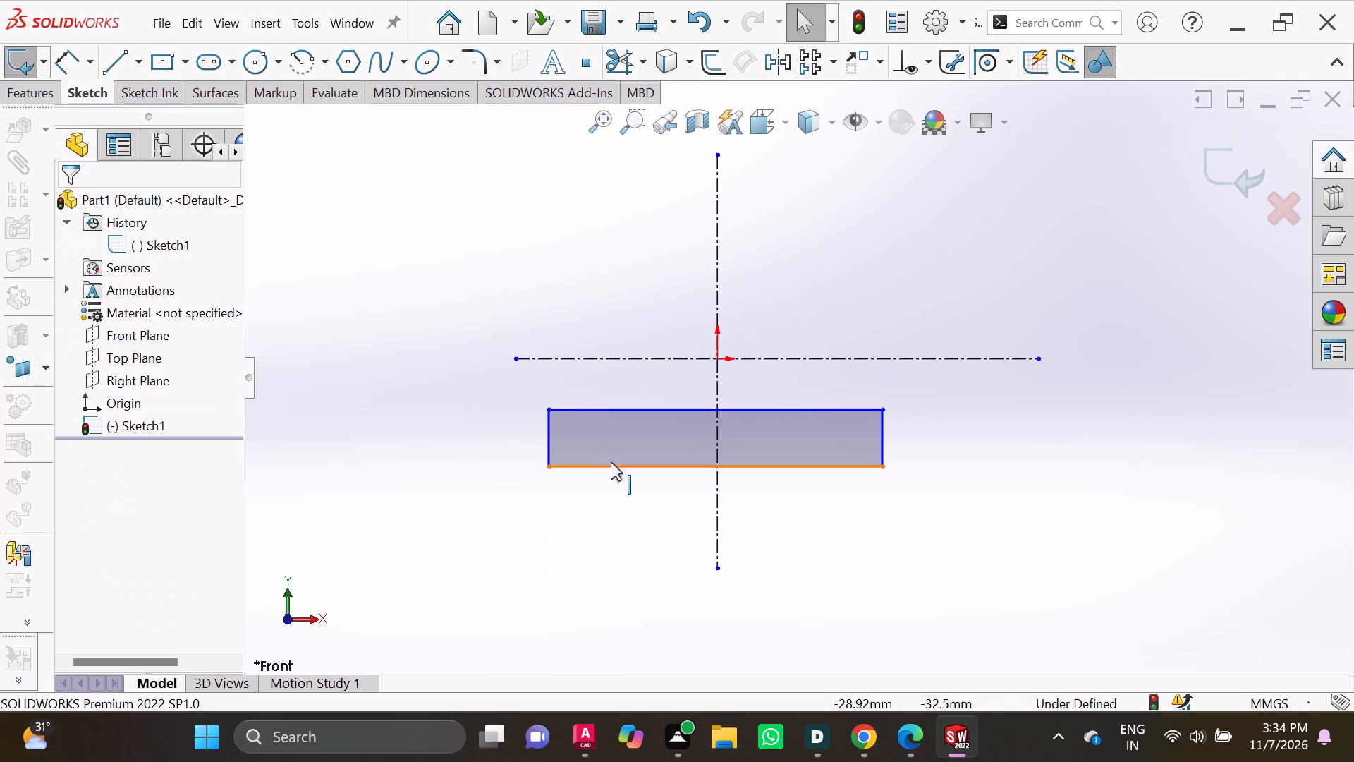
{"action": "key", "text": "Escape"}
{"action": "key", "text": "Escape"}
{"action": "key", "text": "Escape"}
{"action": "key", "text": "Escape"}
{"action": "key", "text": "Escape"}
{"action": "key", "text": "Escape"}
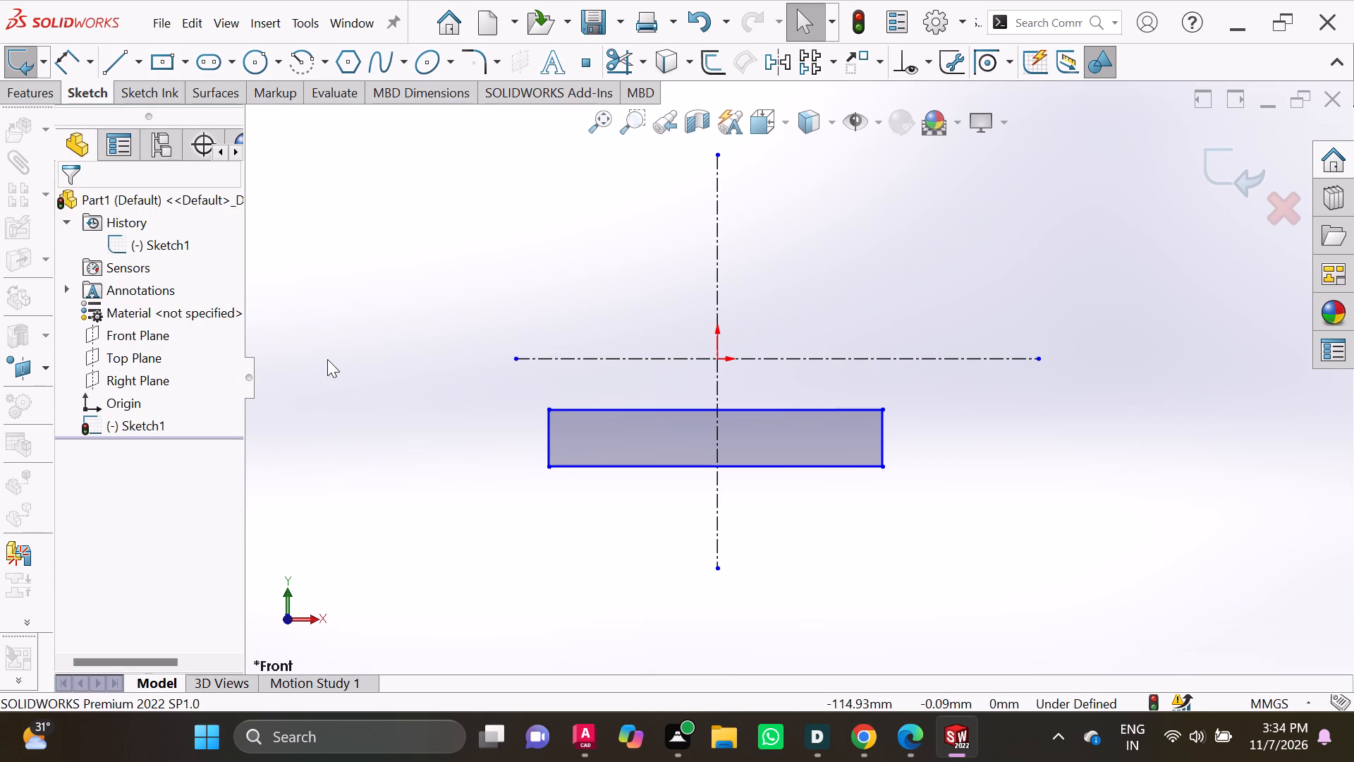
{"action": "key", "text": "Escape"}
{"action": "key", "text": "Escape"}
{"action": "key", "text": "Escape"}
{"action": "key", "text": "Escape"}
{"action": "key", "text": "Escape"}
{"action": "key", "text": "Escape"}
Dimension the rectangle's bottom edge and set its length to 65 mm.
{"action": "left_click", "coordinate": [62, 55]}
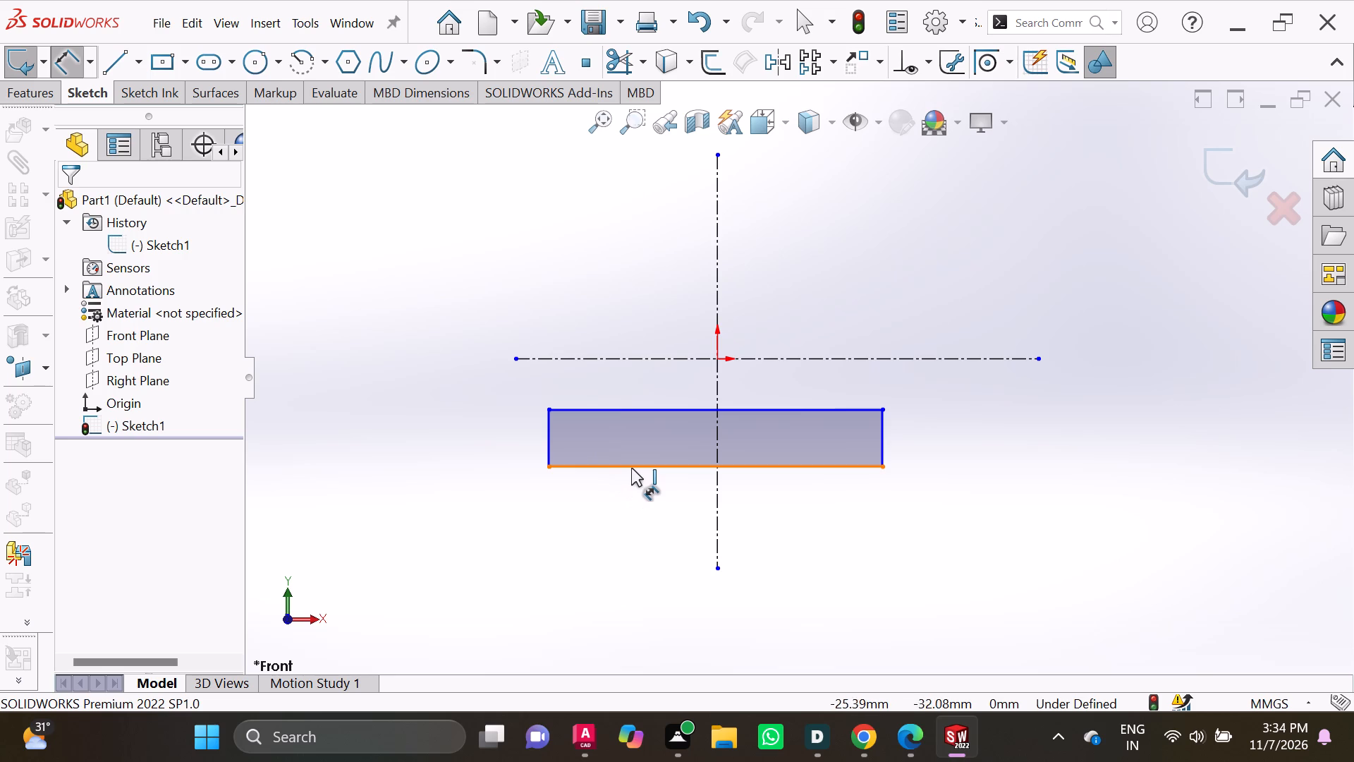
{"action": "left_click", "coordinate": [631, 468]}
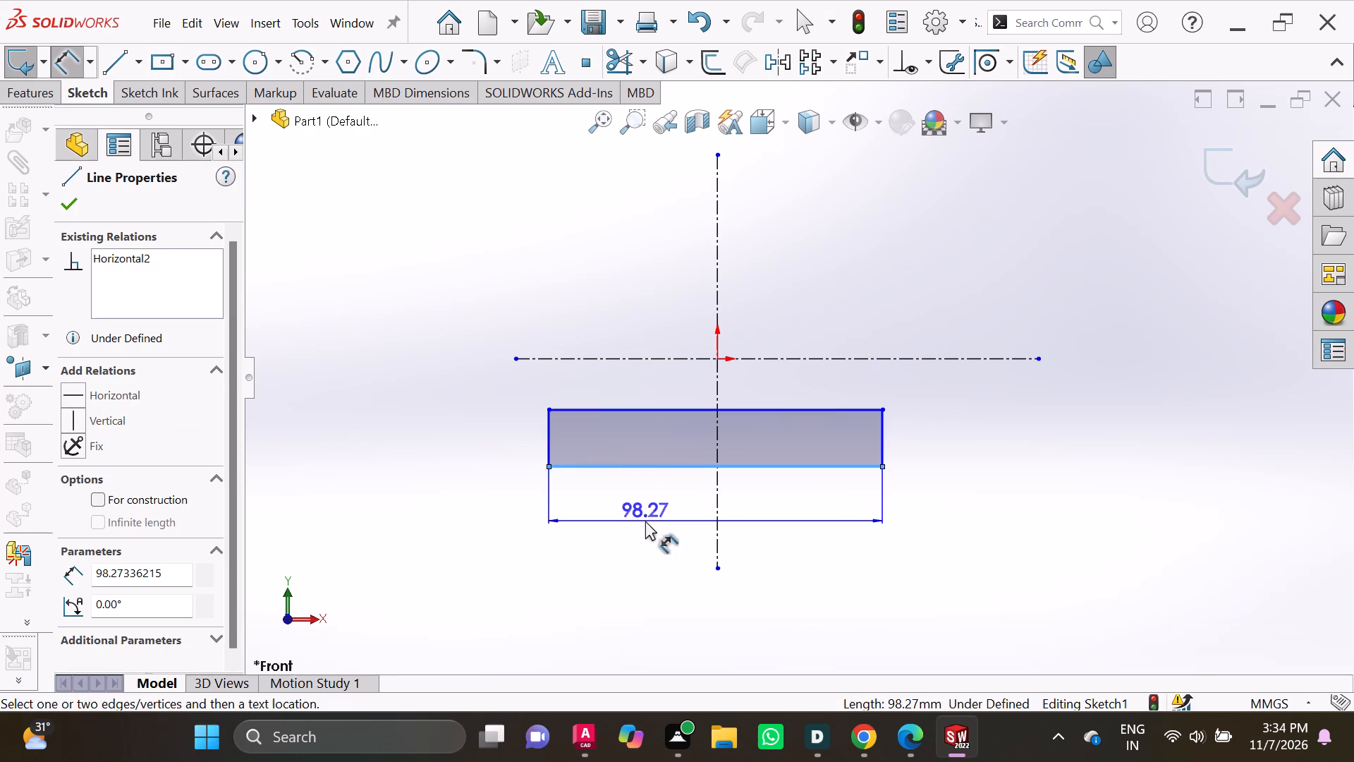
{"action": "left_click", "coordinate": [645, 521]}
{"action": "key", "text": "BackSpace"}
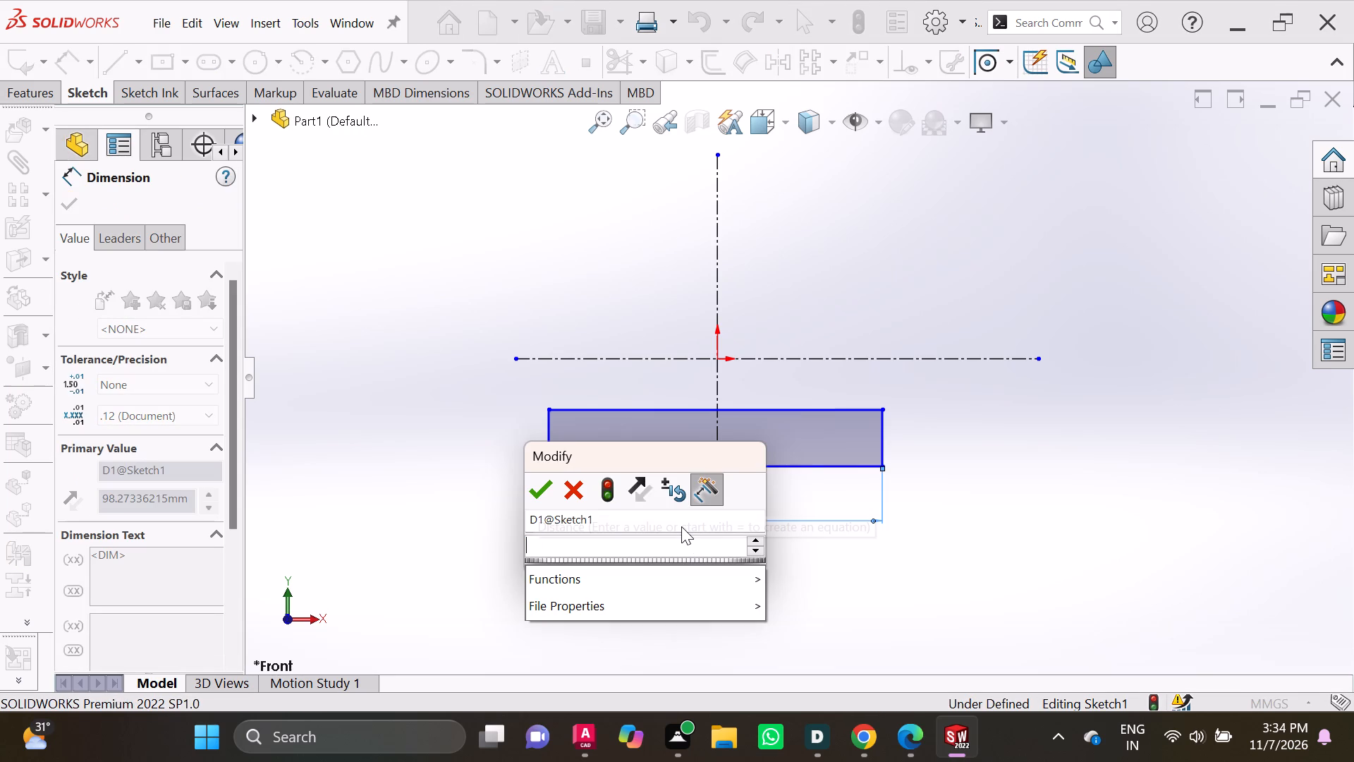
{"action": "type", "text": "65"}
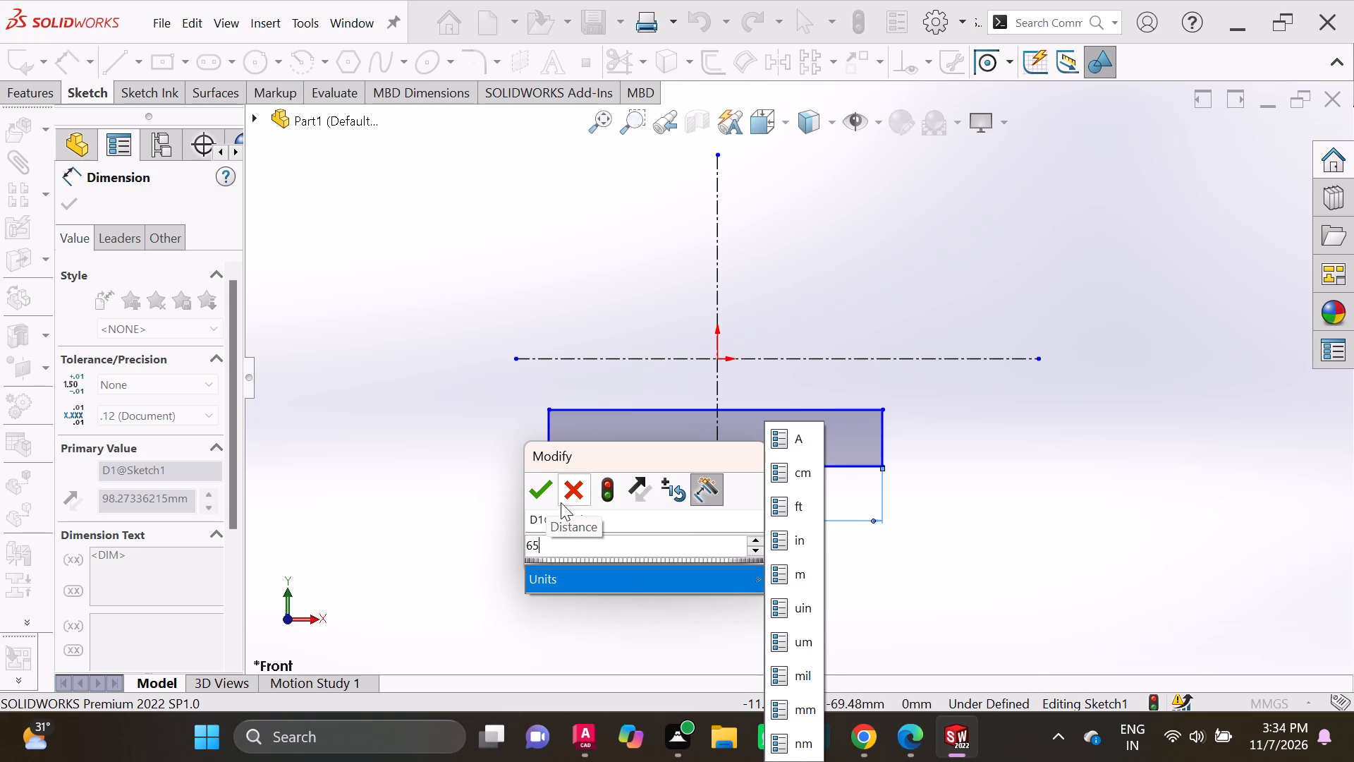
{"action": "left_click", "coordinate": [530, 497]}
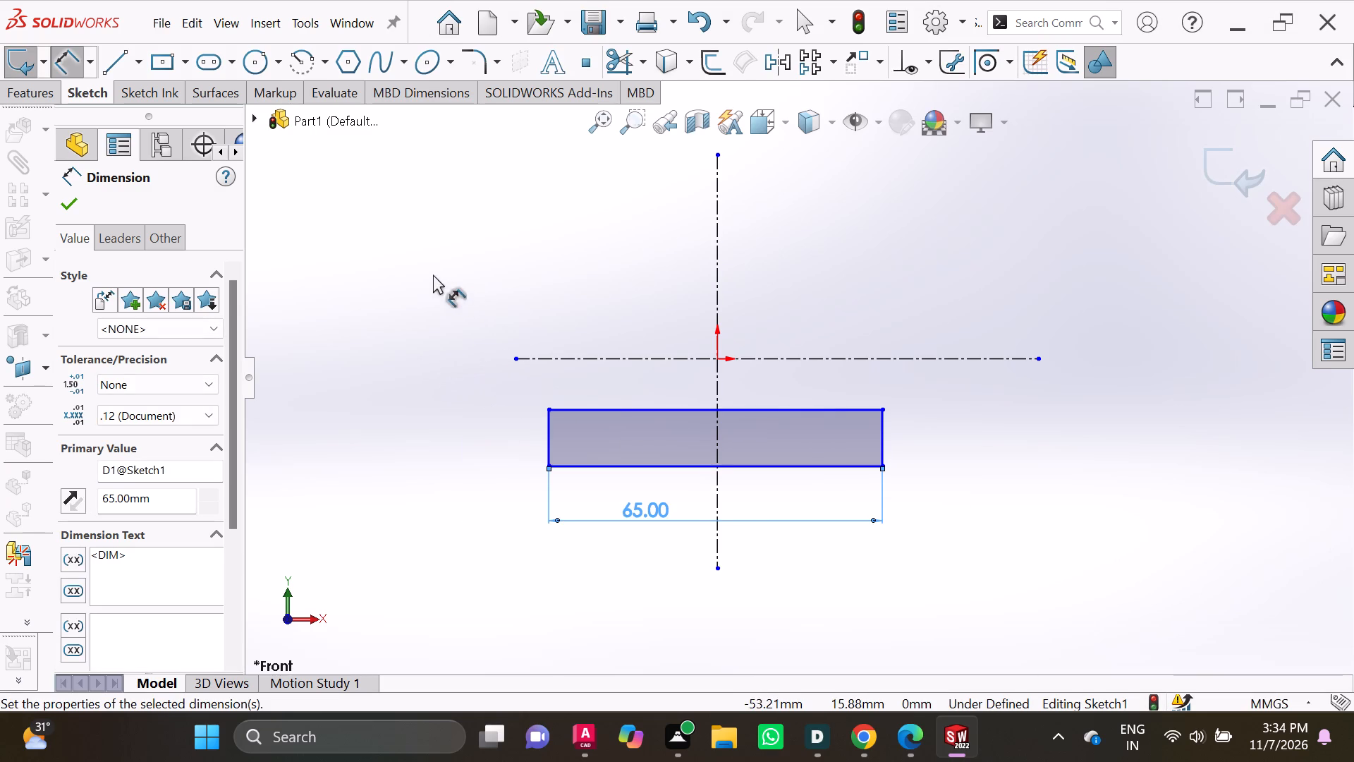
Dimension the rectangle's left vertical edge and set its height to 9 mm.
{"action": "left_click", "coordinate": [66, 65]}
{"action": "left_click", "coordinate": [68, 62]}
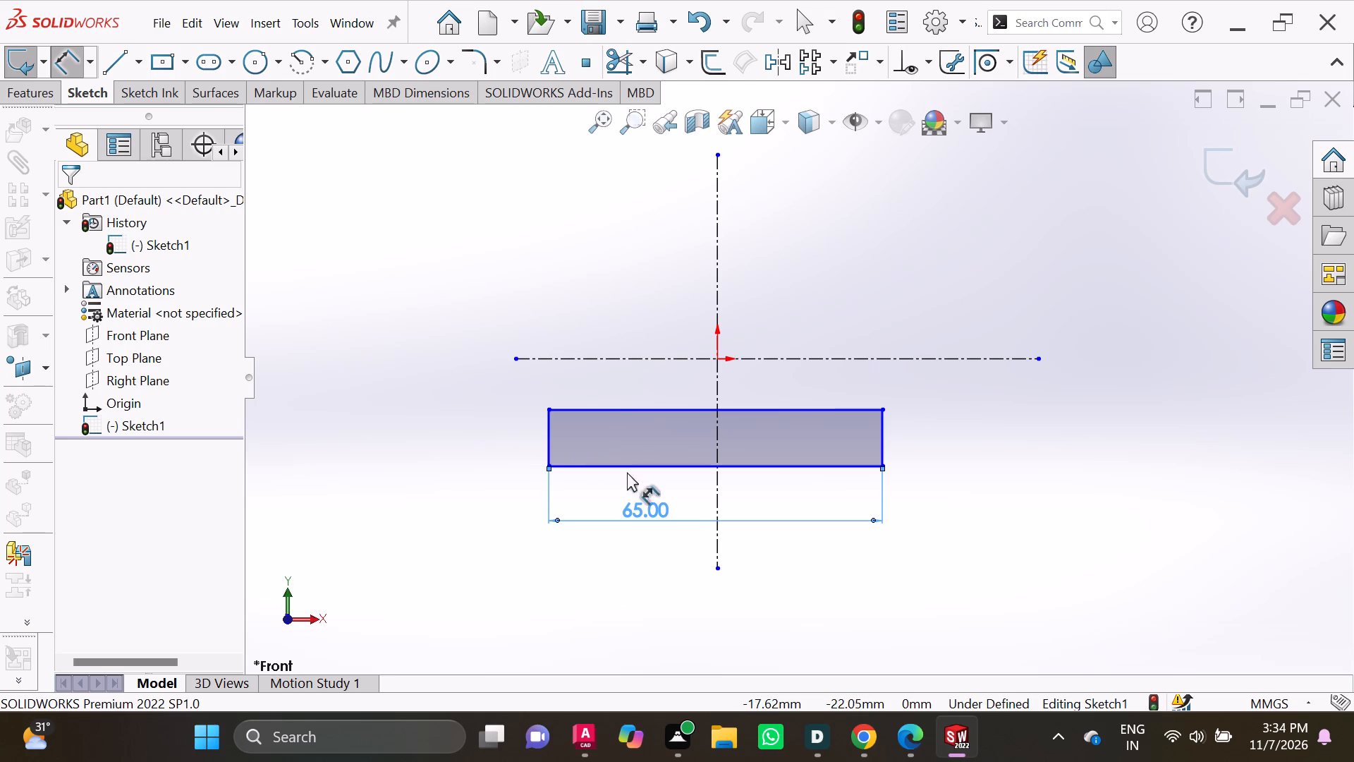
{"action": "left_click", "coordinate": [554, 424]}
{"action": "left_click", "coordinate": [544, 428]}
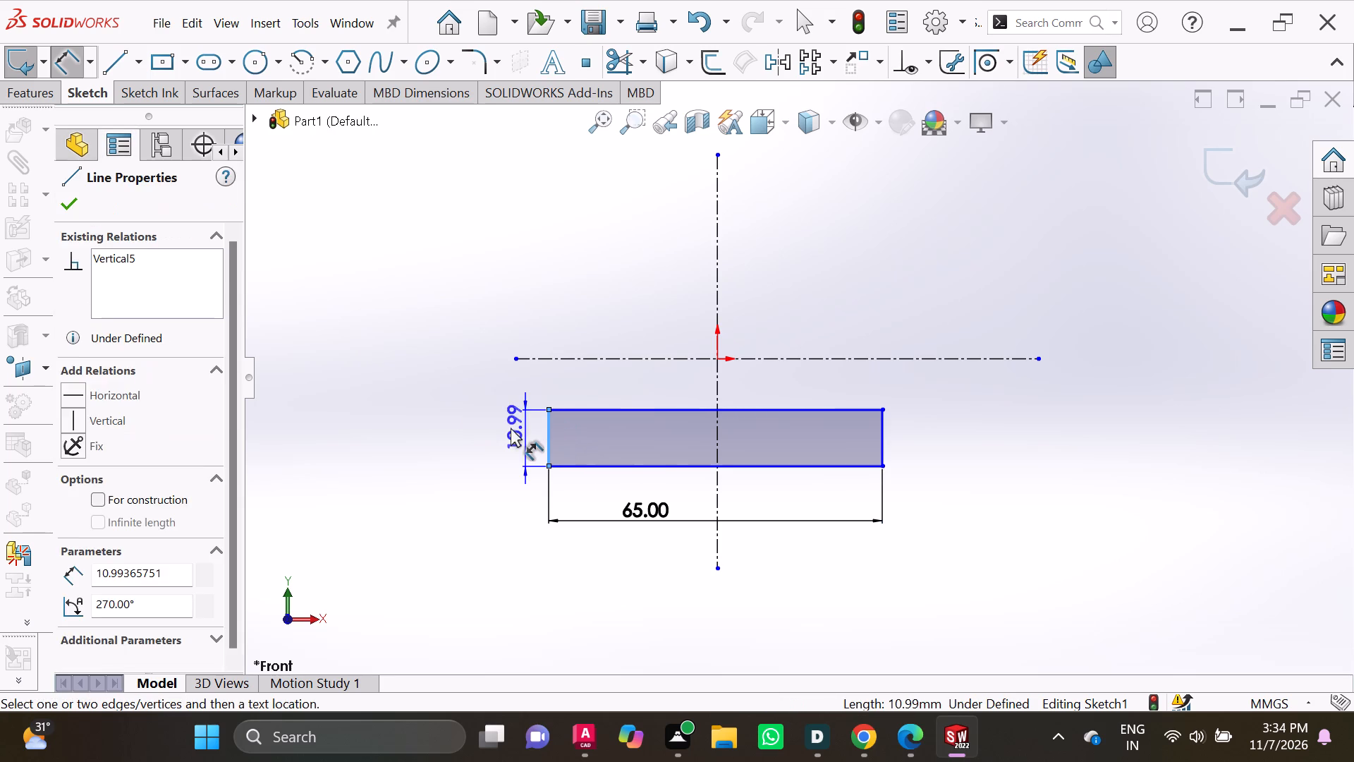
{"action": "left_click", "coordinate": [511, 428]}
{"action": "key", "text": "BackSpace"}
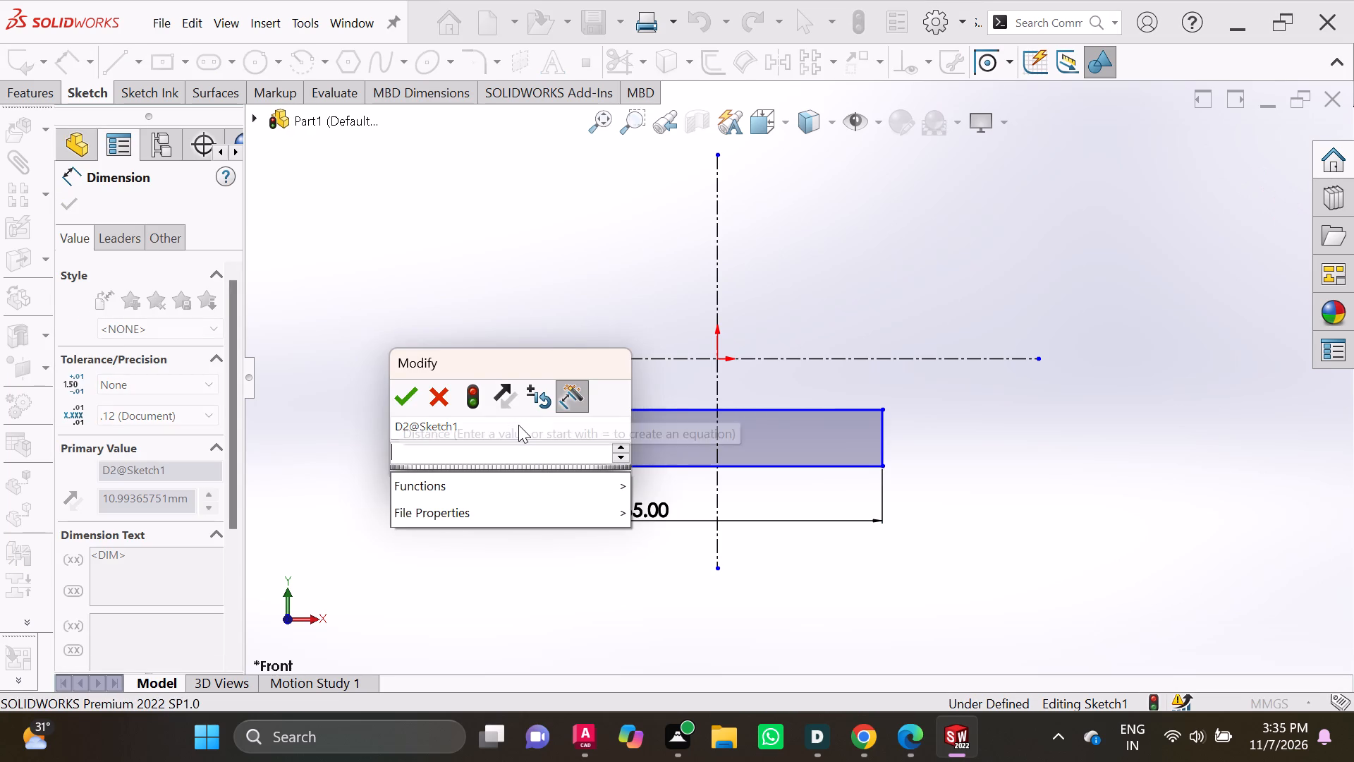
{"action": "key", "text": "9"}
{"action": "key", "text": "Return"}
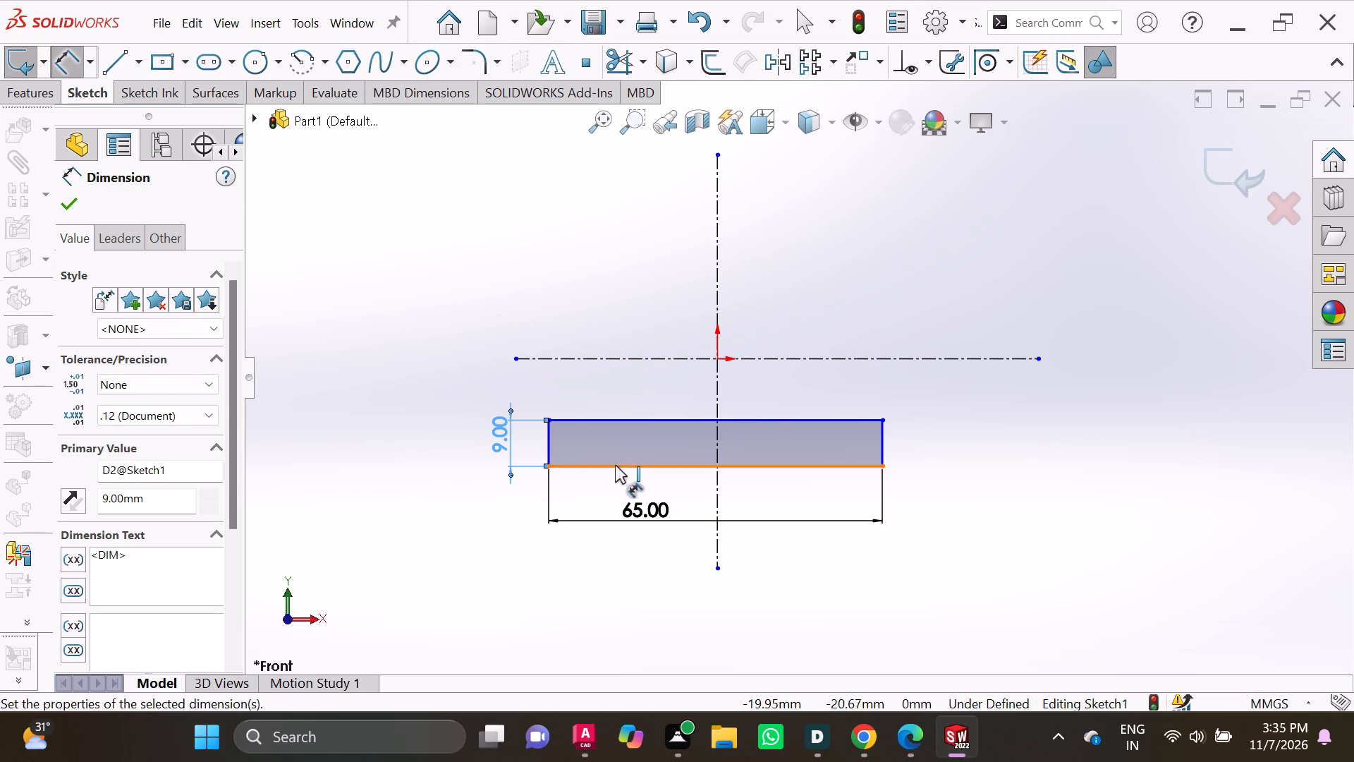
{"action": "left_click", "coordinate": [608, 440]}
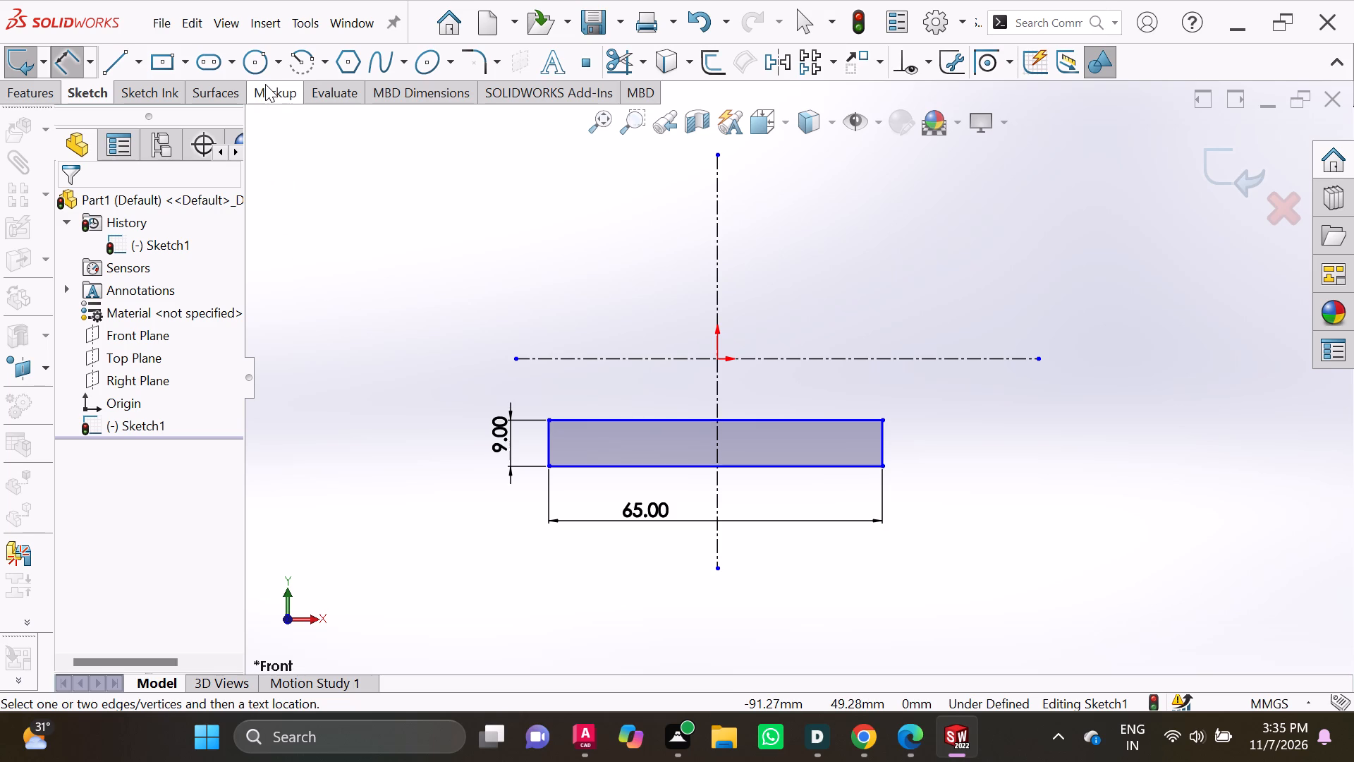
Sketch a circle of about 2.9 mm radius inside the rectangle, near its left end.
{"action": "left_click", "coordinate": [276, 66]}
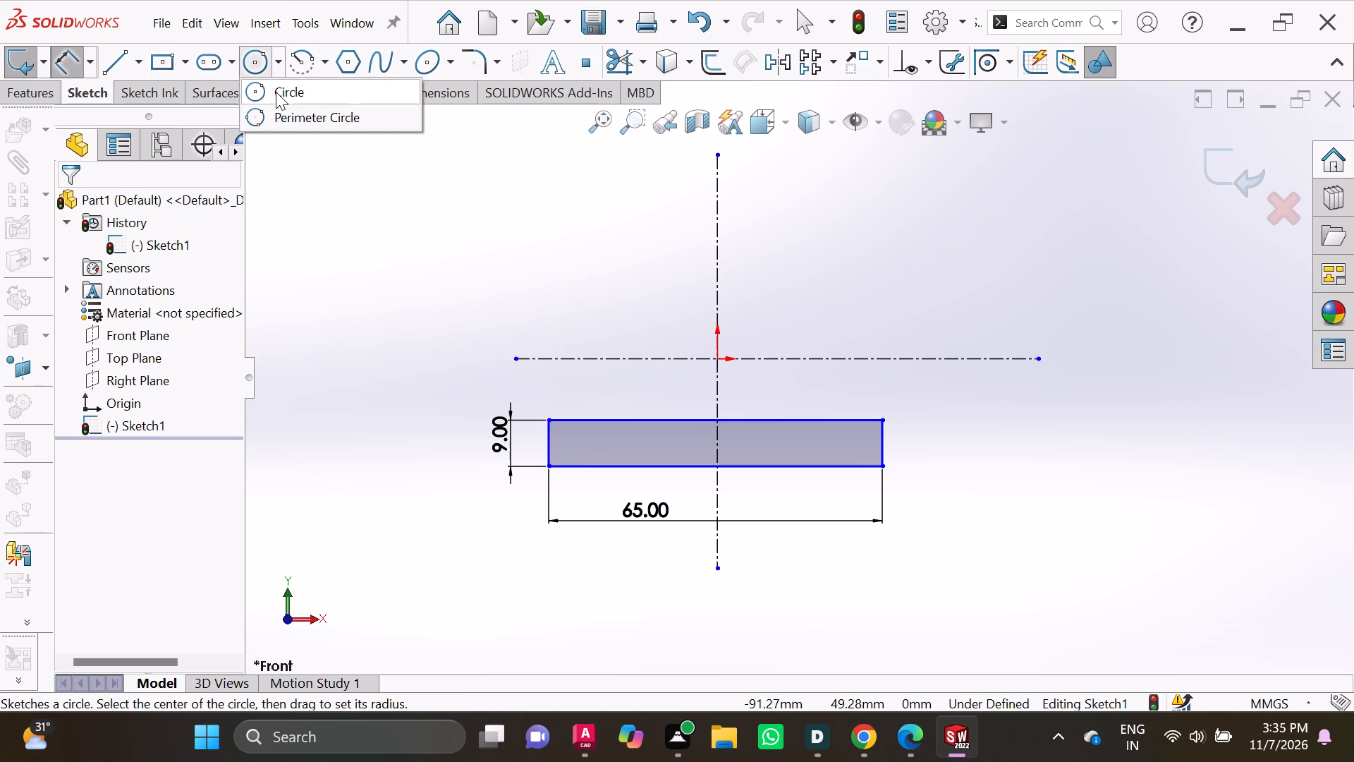
{"action": "left_click", "coordinate": [278, 92]}
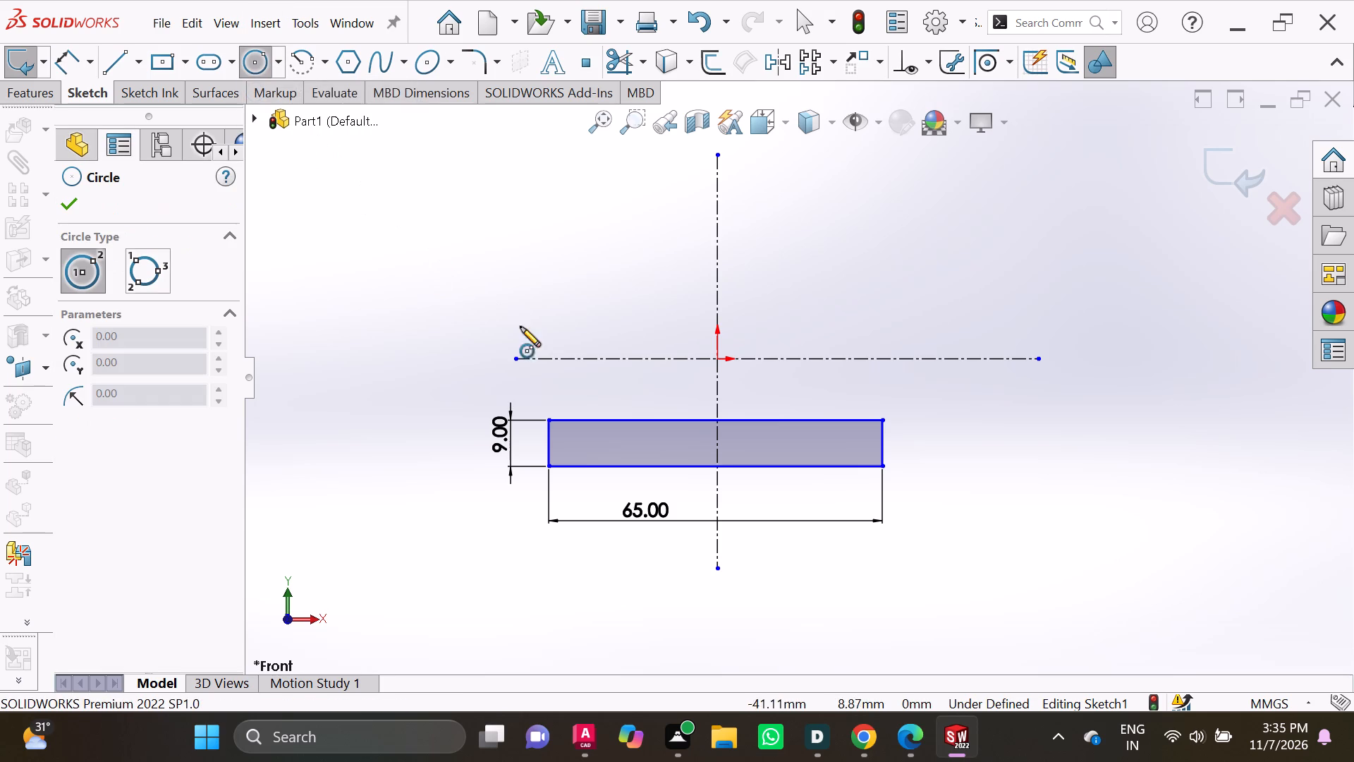
{"action": "left_click", "coordinate": [592, 445]}
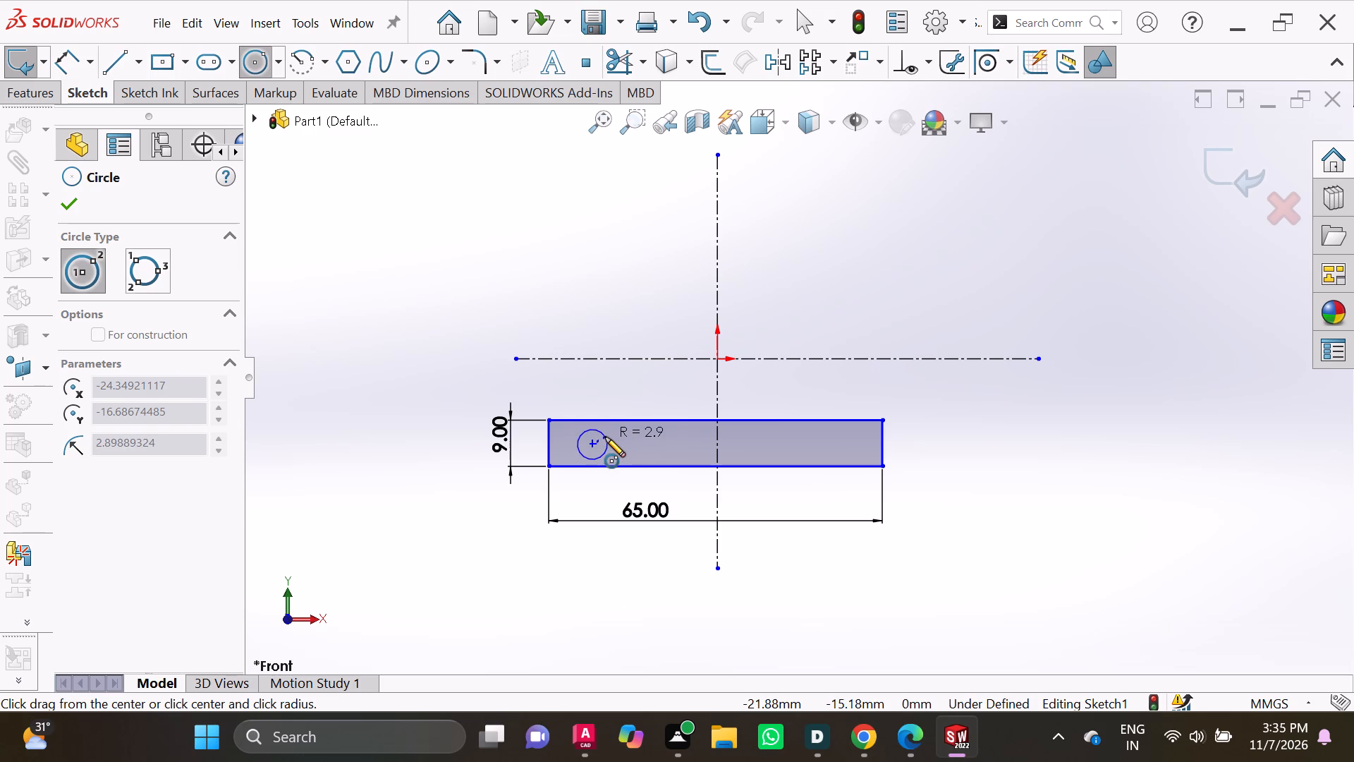
{"action": "left_click", "coordinate": [605, 437]}
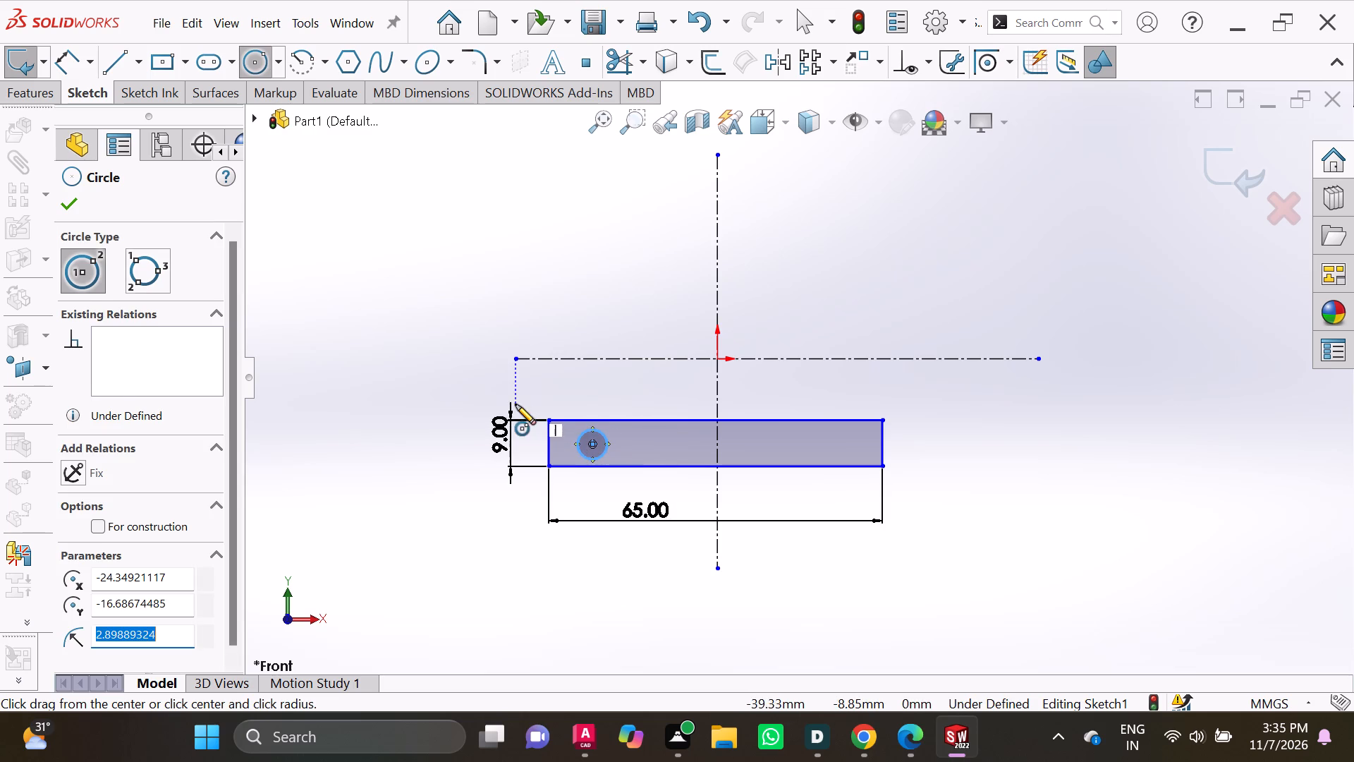
{"action": "key", "text": "Escape"}
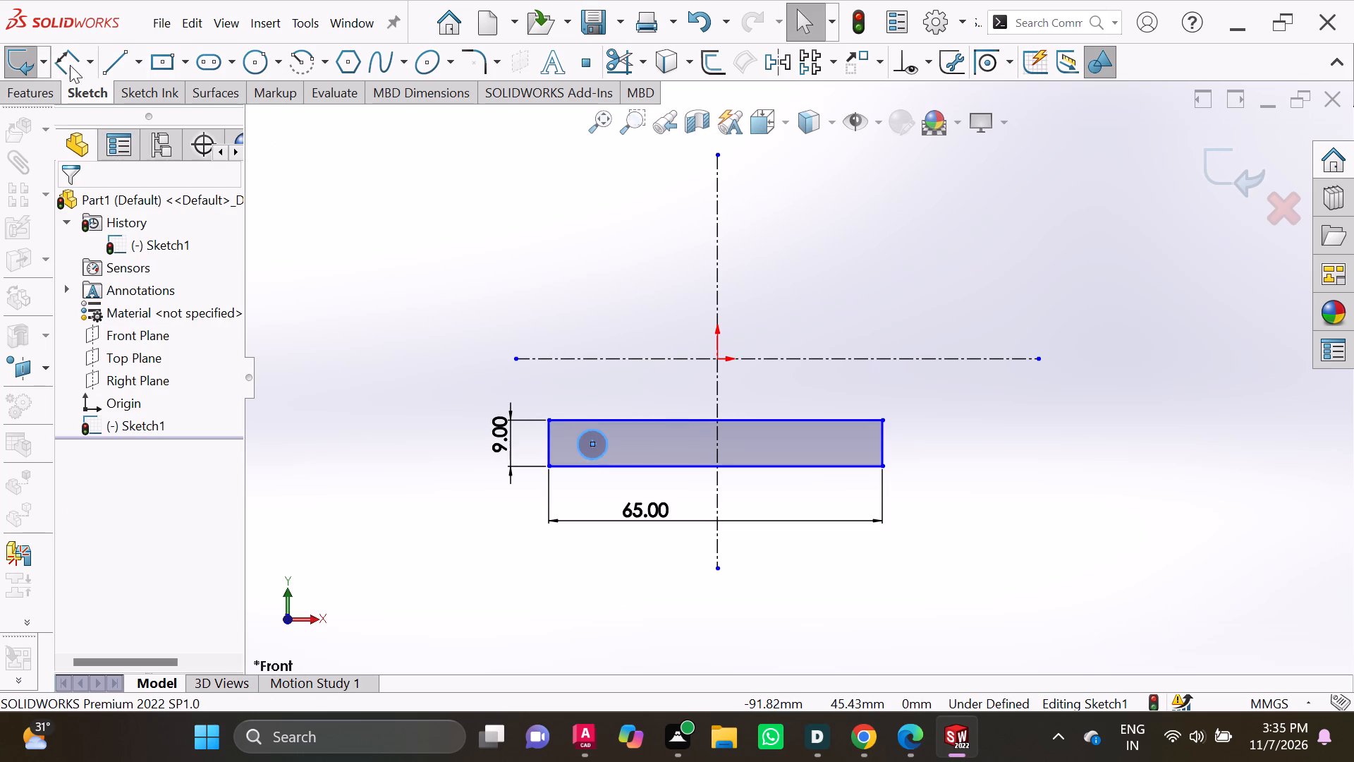
Dimension the circle near the rectangle's left end and set its diameter to 5 mm.
{"action": "left_click", "coordinate": [68, 60]}
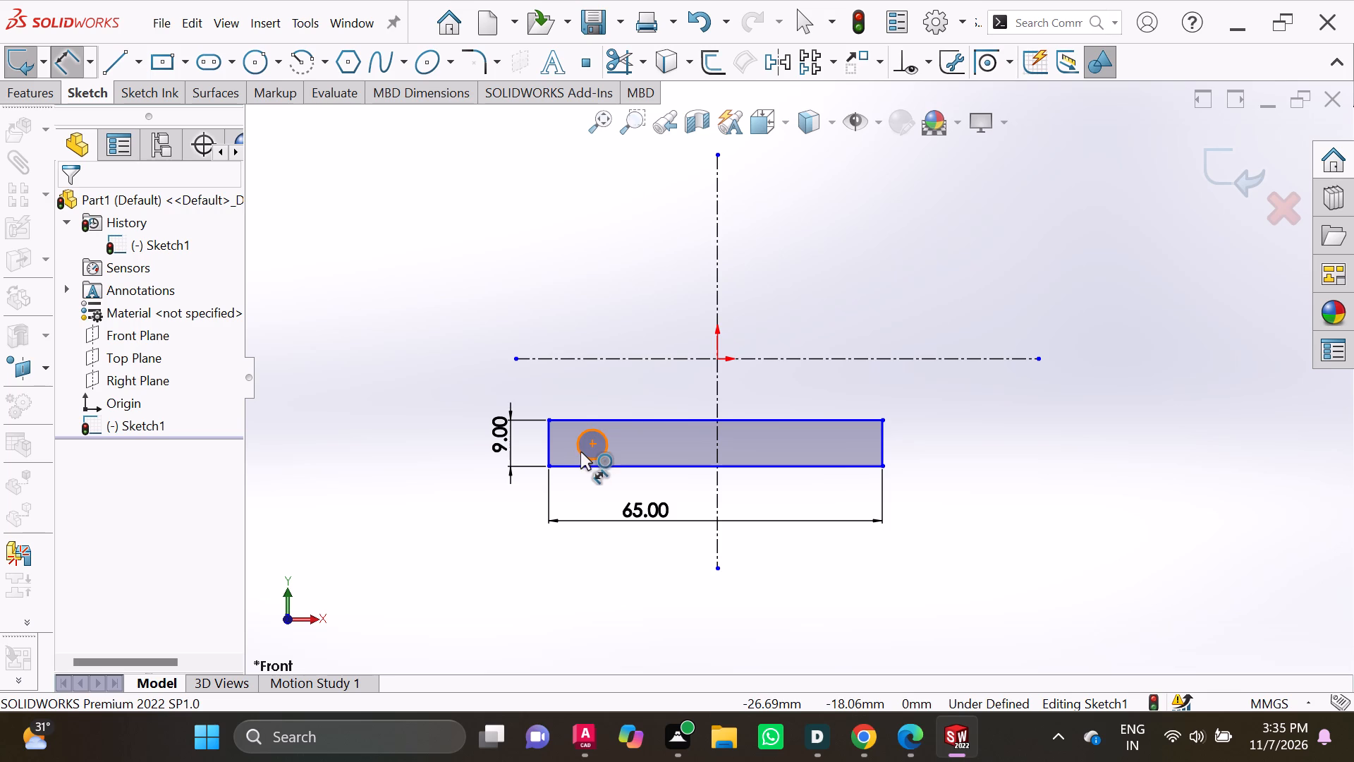
{"action": "left_click", "coordinate": [578, 451]}
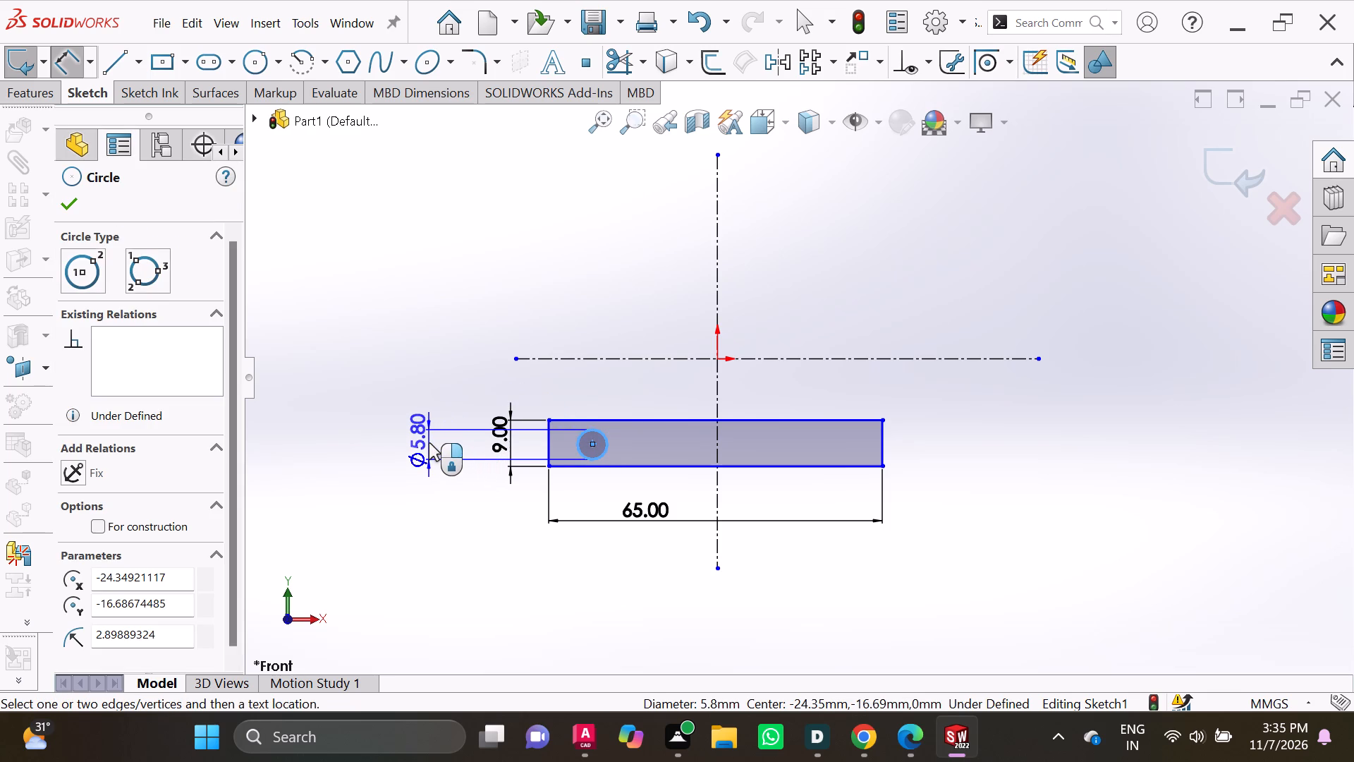
{"action": "left_click", "coordinate": [429, 442]}
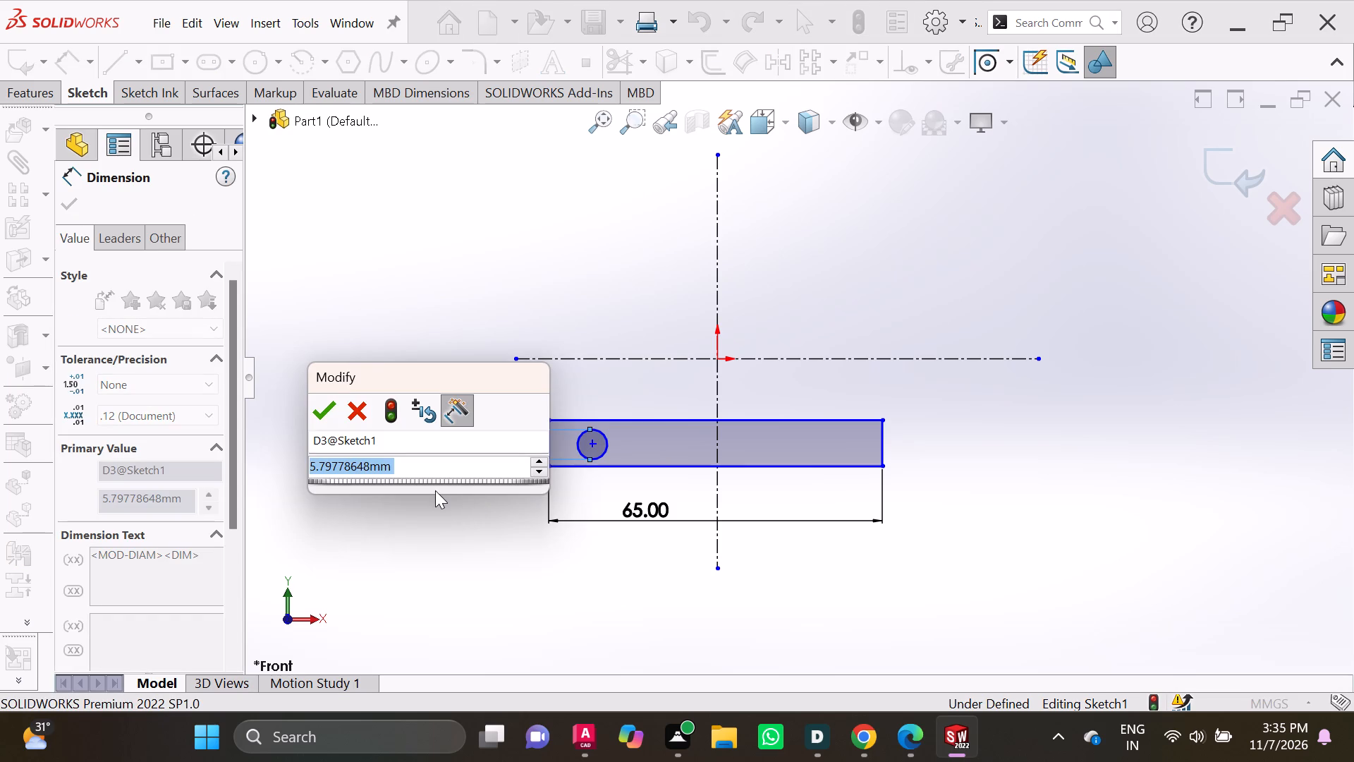
{"action": "key", "text": "BackSpace"}
{"action": "key", "text": "5"}
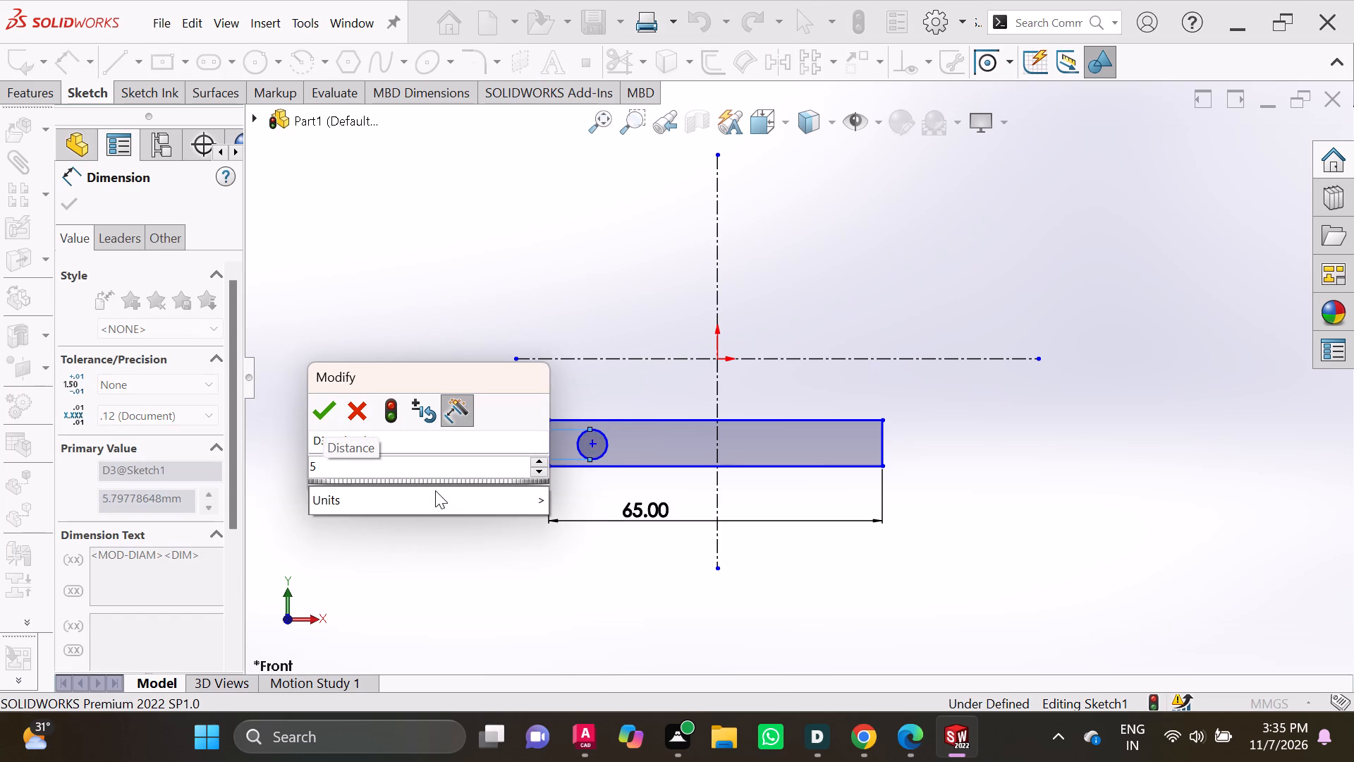
{"action": "left_click", "coordinate": [327, 414]}
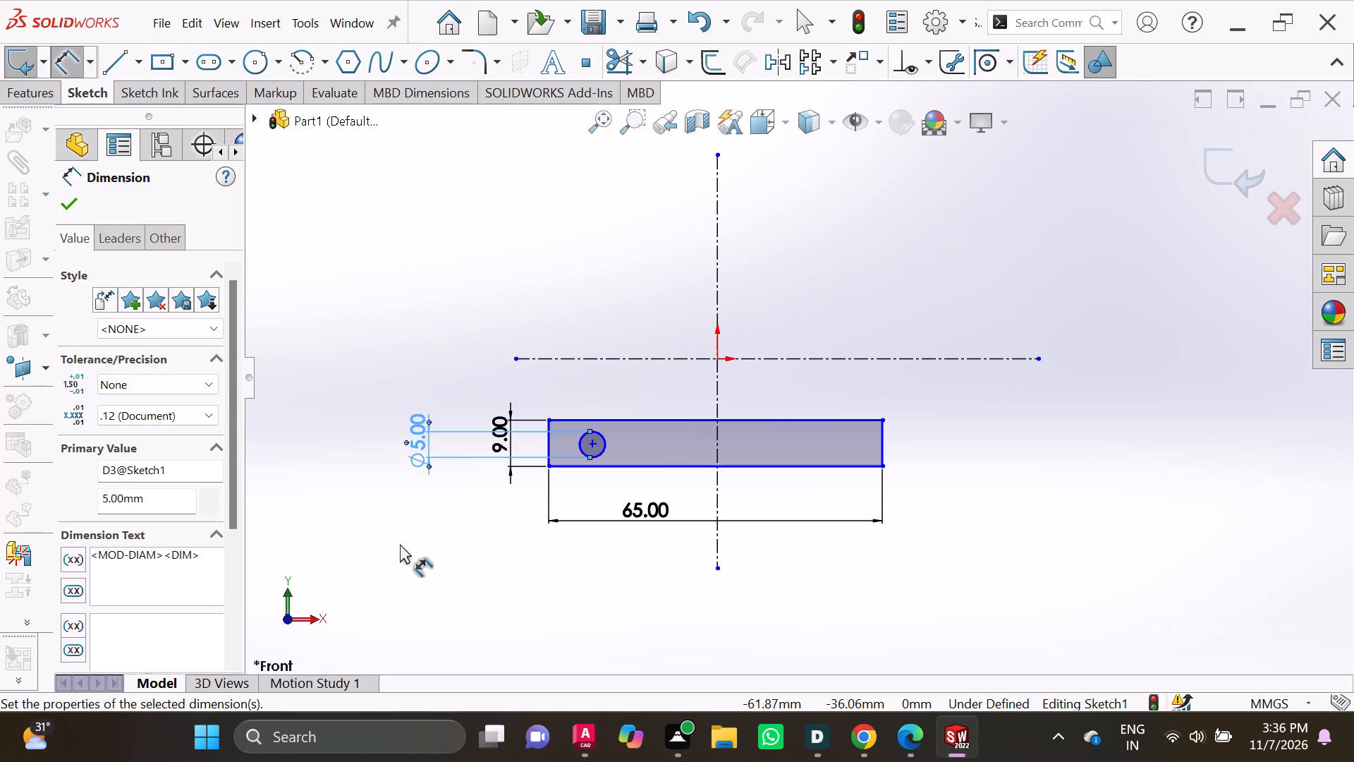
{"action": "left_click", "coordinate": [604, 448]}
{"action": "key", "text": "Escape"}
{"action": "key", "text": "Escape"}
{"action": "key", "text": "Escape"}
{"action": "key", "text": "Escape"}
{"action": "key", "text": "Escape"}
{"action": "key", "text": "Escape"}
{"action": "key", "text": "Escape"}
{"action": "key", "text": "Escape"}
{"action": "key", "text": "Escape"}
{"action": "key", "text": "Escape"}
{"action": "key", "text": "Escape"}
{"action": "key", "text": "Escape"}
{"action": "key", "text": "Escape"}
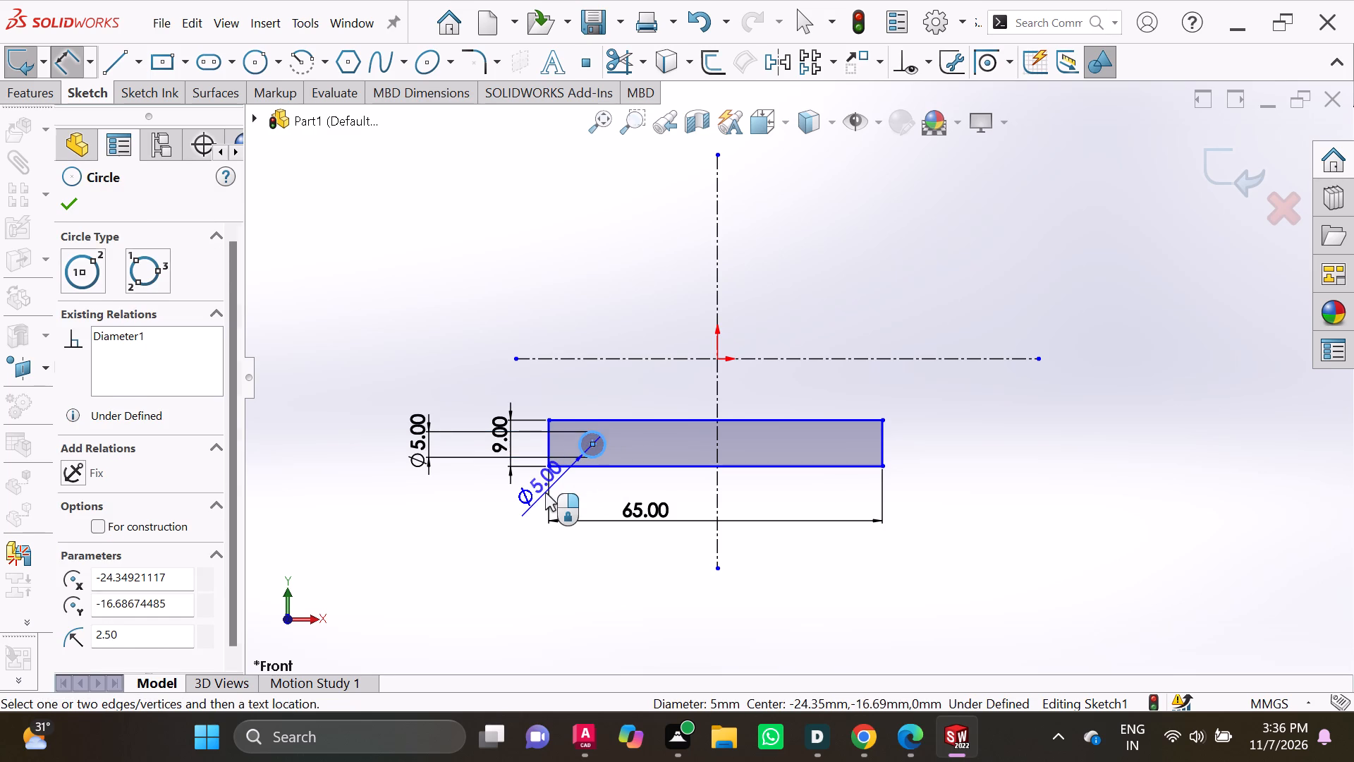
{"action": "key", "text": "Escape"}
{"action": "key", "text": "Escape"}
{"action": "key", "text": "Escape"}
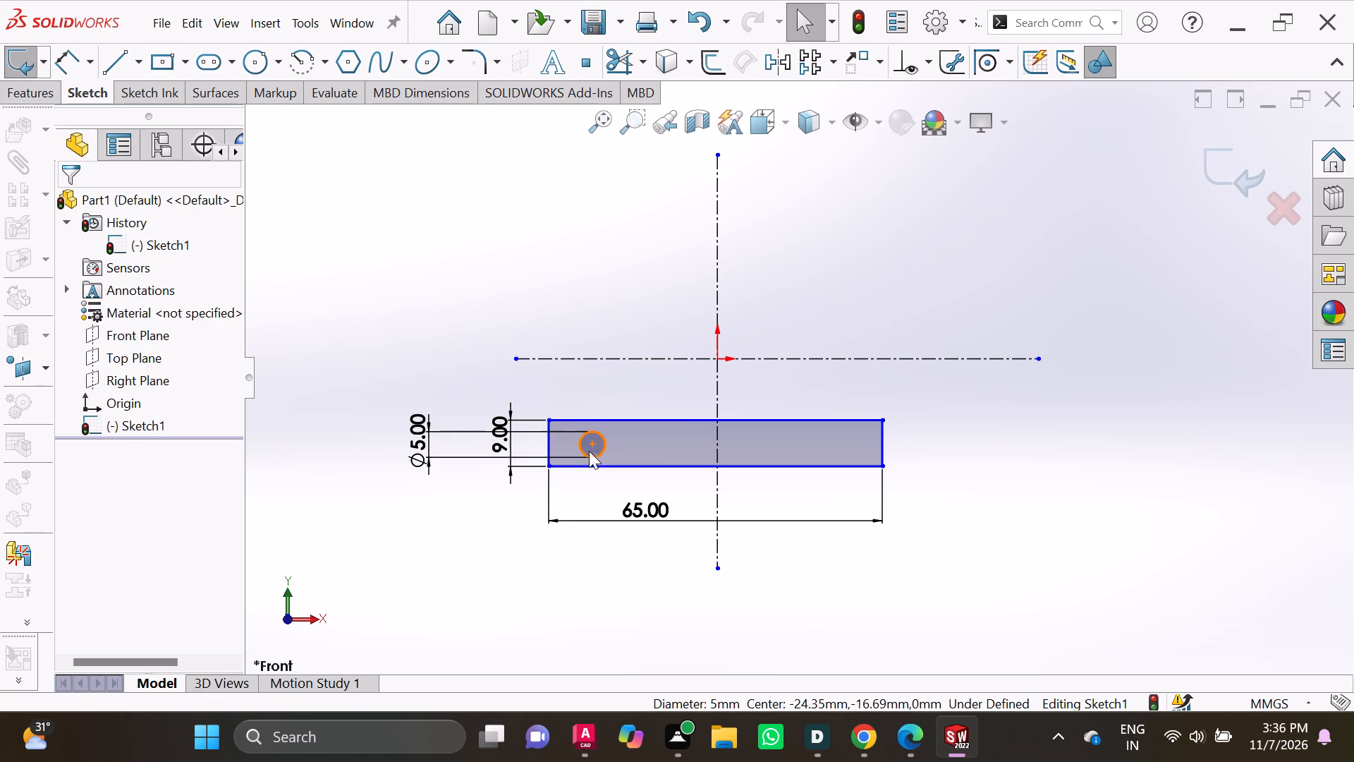
Create a linear sketch pattern of the 5 mm circle along the X-axis with 2 instances spaced 50 mm apart.
{"action": "left_click", "coordinate": [601, 452]}
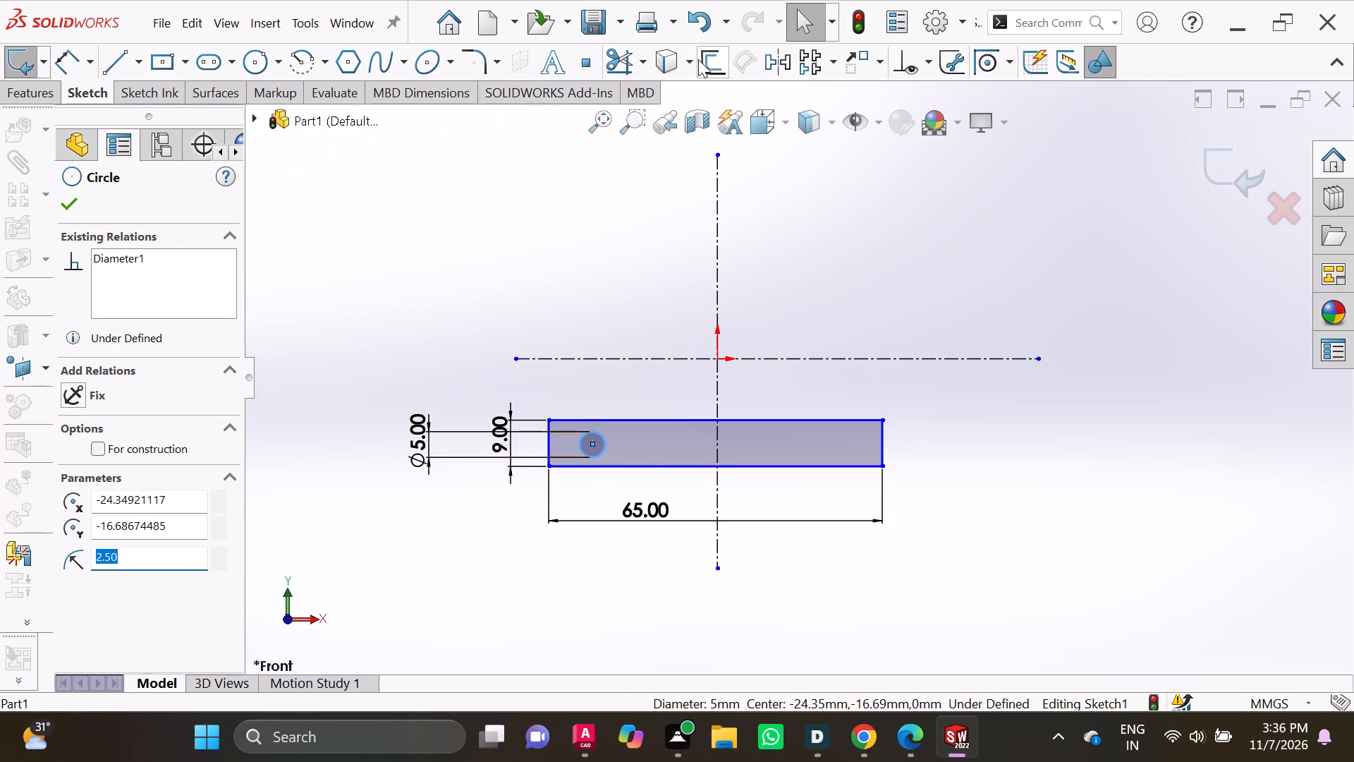
{"action": "left_click", "coordinate": [834, 58]}
{"action": "left_click", "coordinate": [845, 99]}
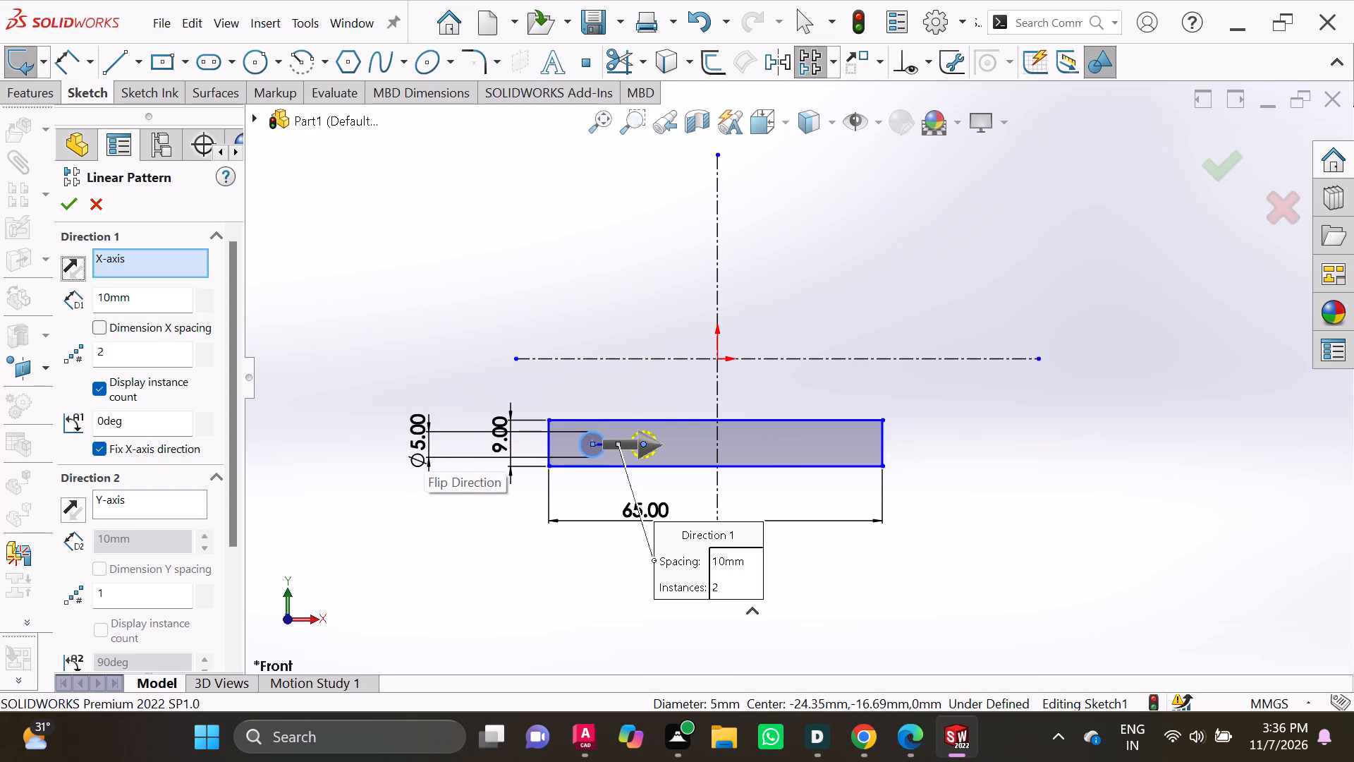
{"action": "left_click", "coordinate": [133, 302]}
{"action": "key", "text": "BackSpace"}
{"action": "key", "text": "BackSpace"}
{"action": "key", "text": "BackSpace"}
{"action": "key", "text": "BackSpace"}
{"action": "type", "text": "50"}
{"action": "left_click", "coordinate": [61, 206]}
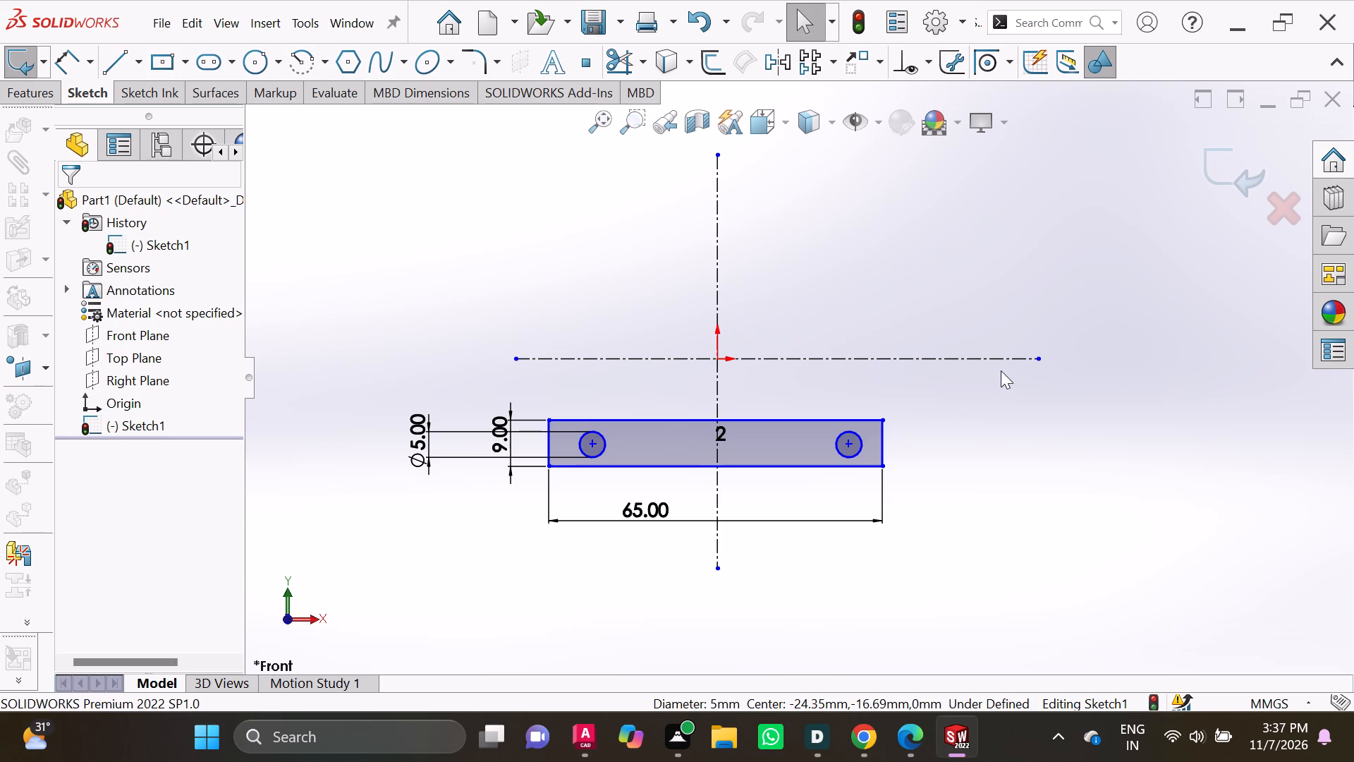
Examine the sketched rectangle and its two circles from several angles, returning to a view normal to the sketch.
{"action": "middle_click_drag", "start_coordinate": [960, 400], "coordinate": [907, 356]}
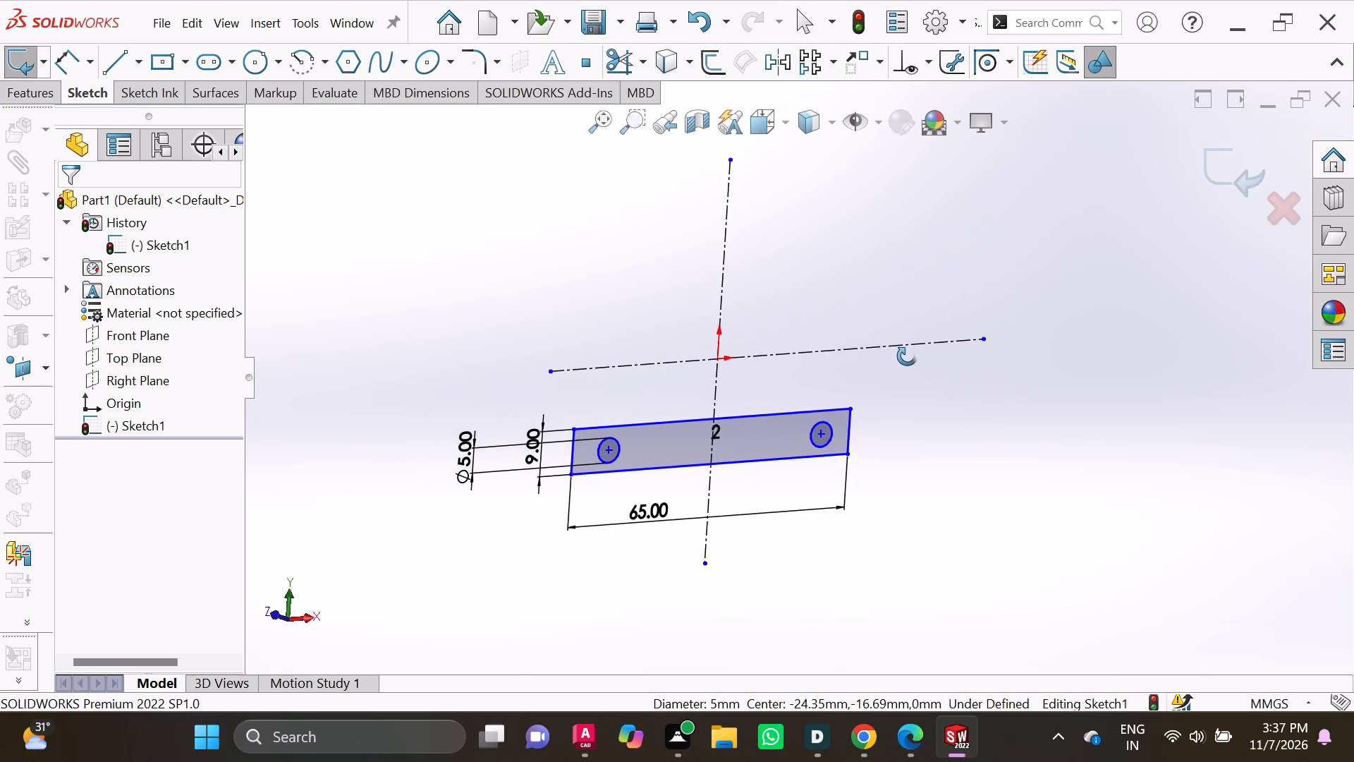
{"action": "middle_click_drag", "start_coordinate": [907, 356], "coordinate": [1004, 579]}
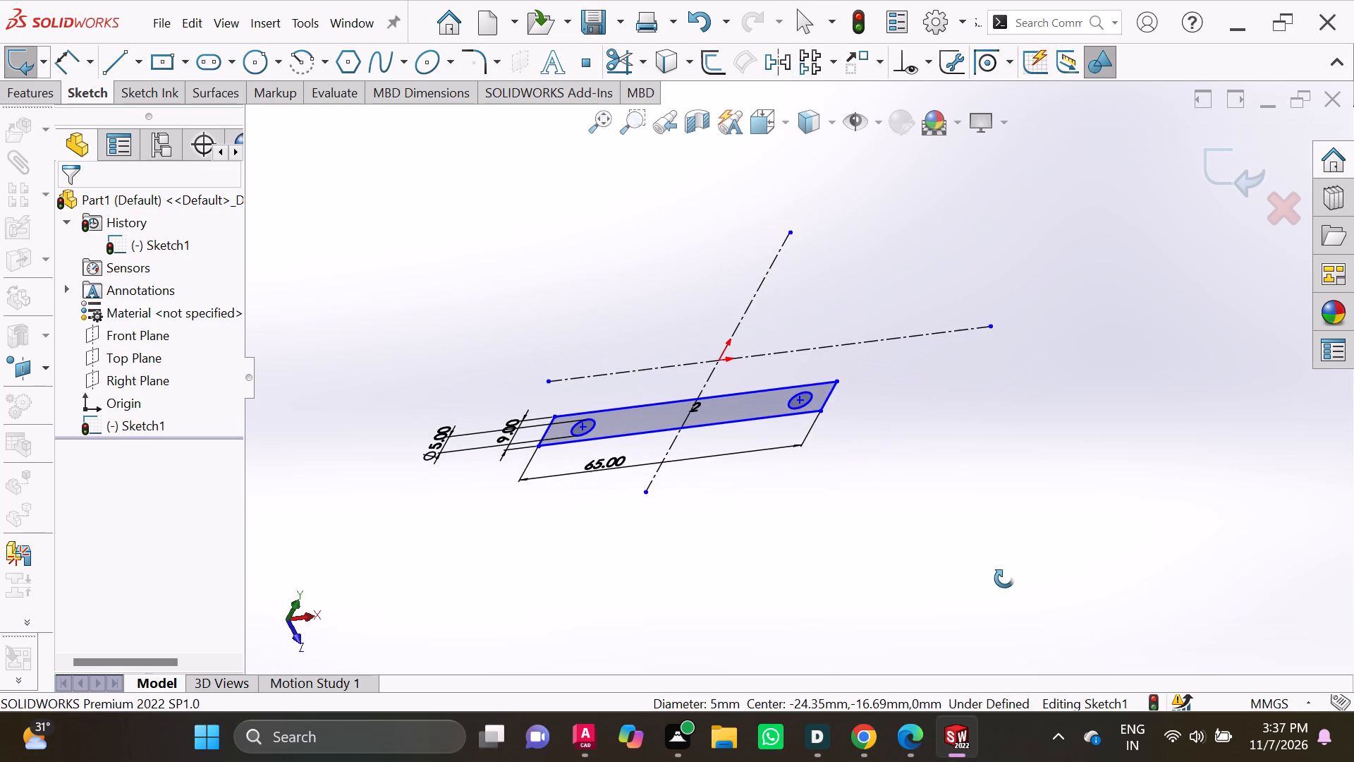
{"action": "middle_click_drag", "start_coordinate": [1004, 579], "coordinate": [1075, 507]}
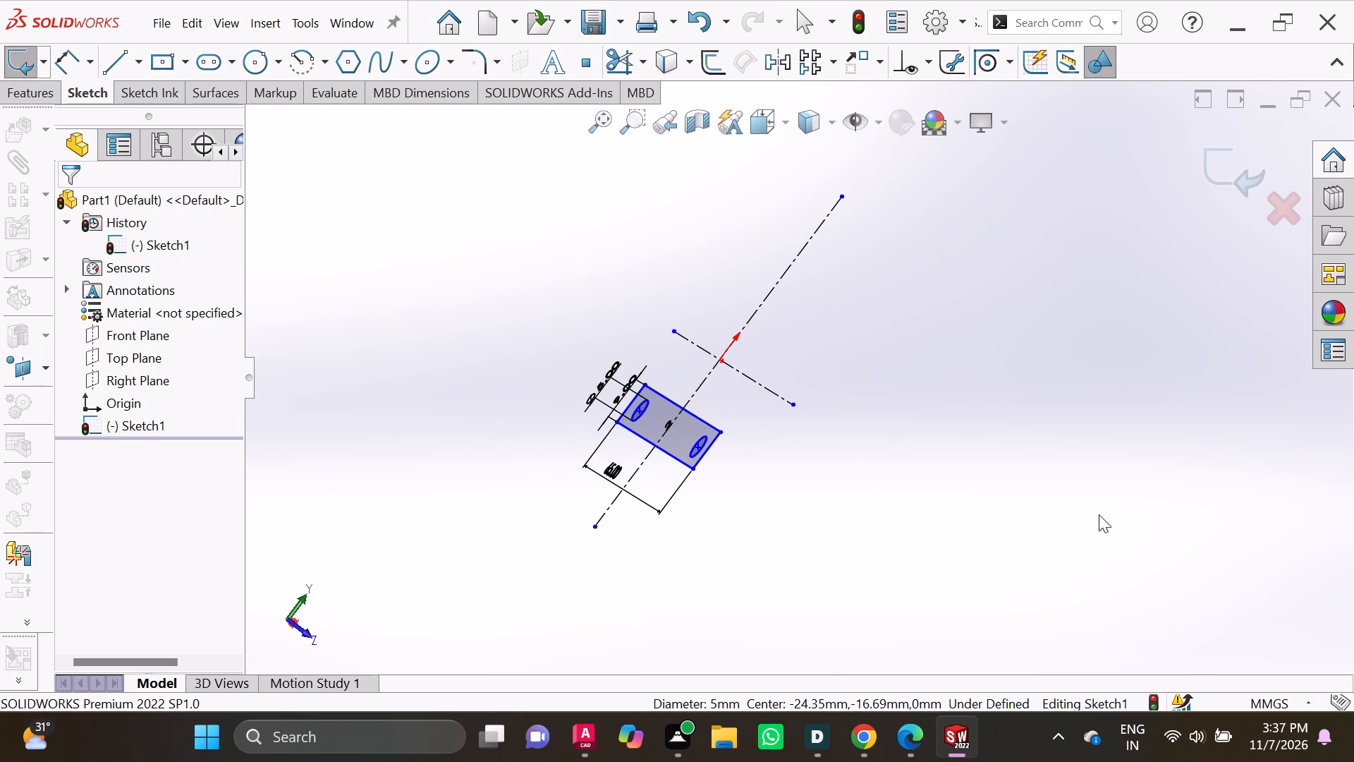
{"action": "middle_click_drag", "start_coordinate": [413, 468], "coordinate": [712, 519]}
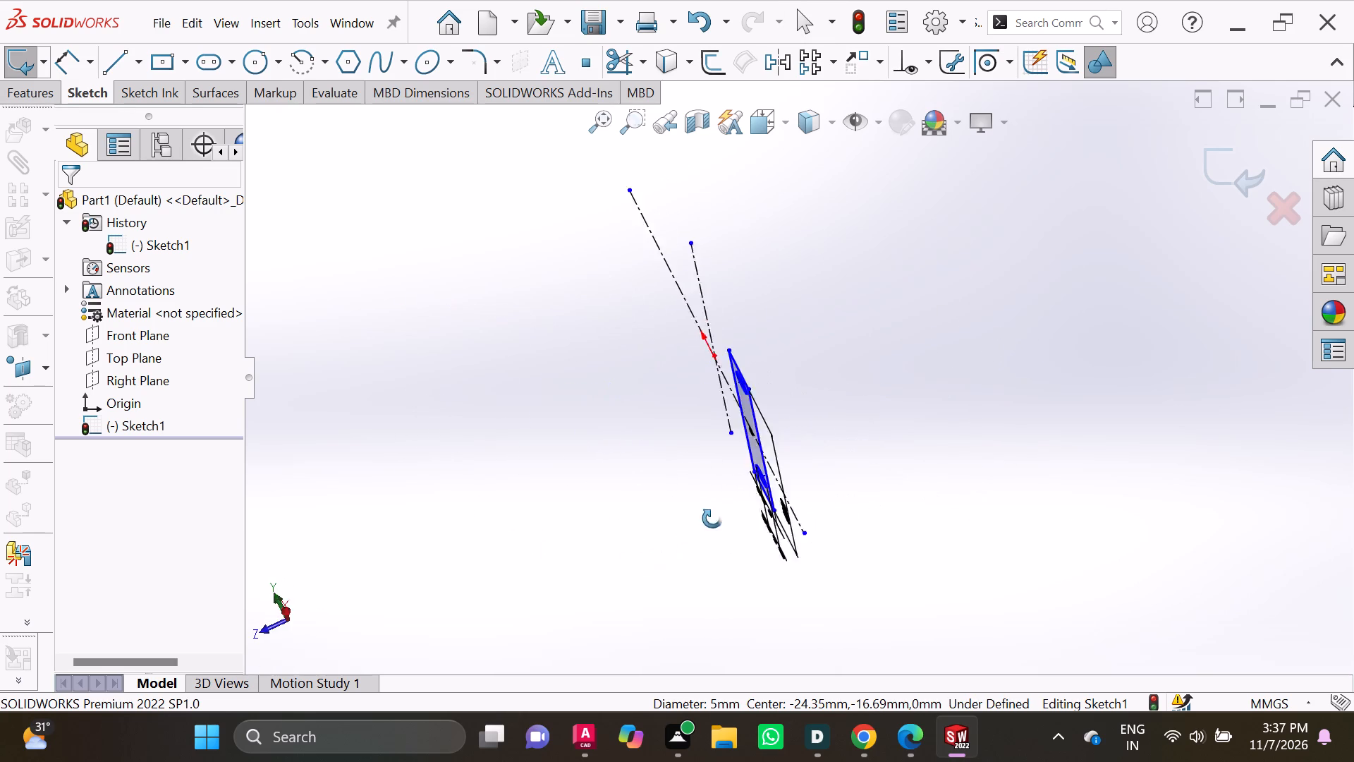
{"action": "middle_click_drag", "start_coordinate": [712, 519], "coordinate": [716, 486]}
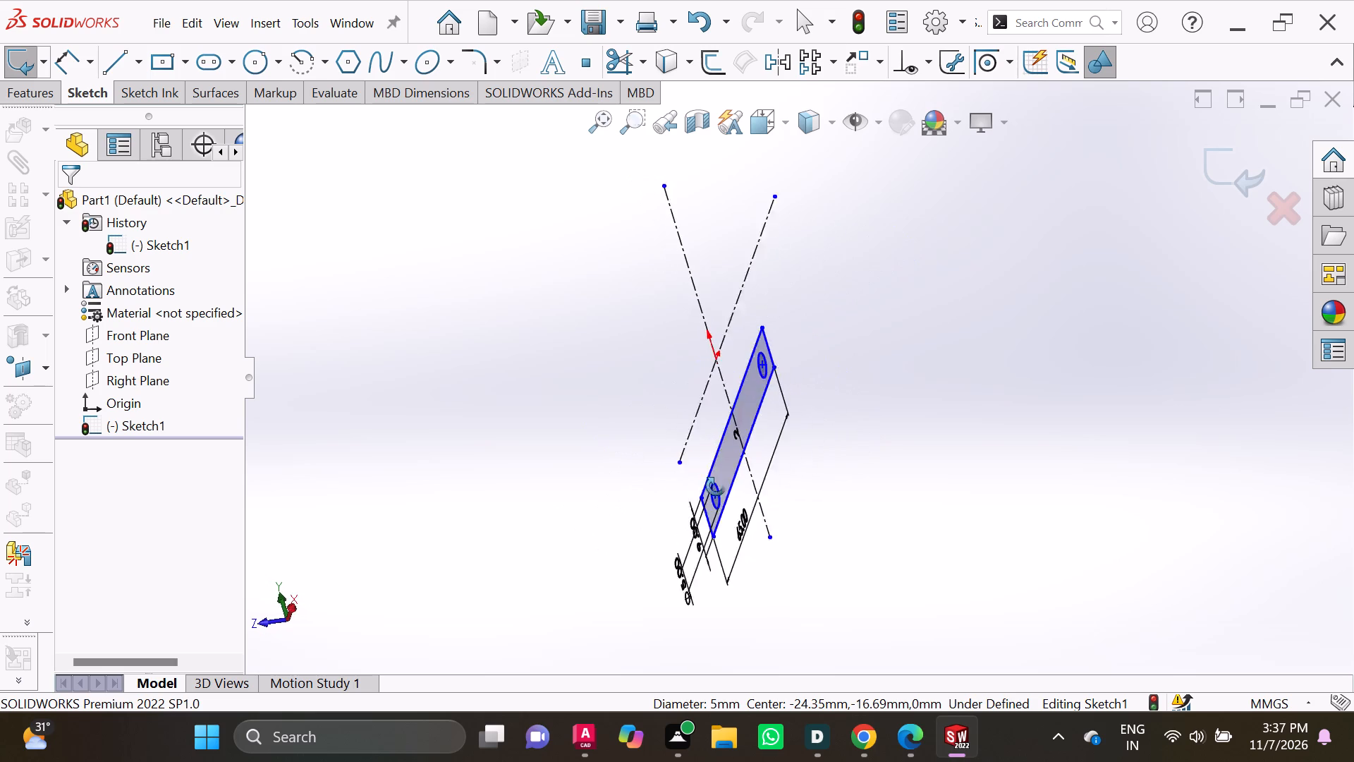
{"action": "middle_click_drag", "start_coordinate": [716, 486], "coordinate": [858, 472]}
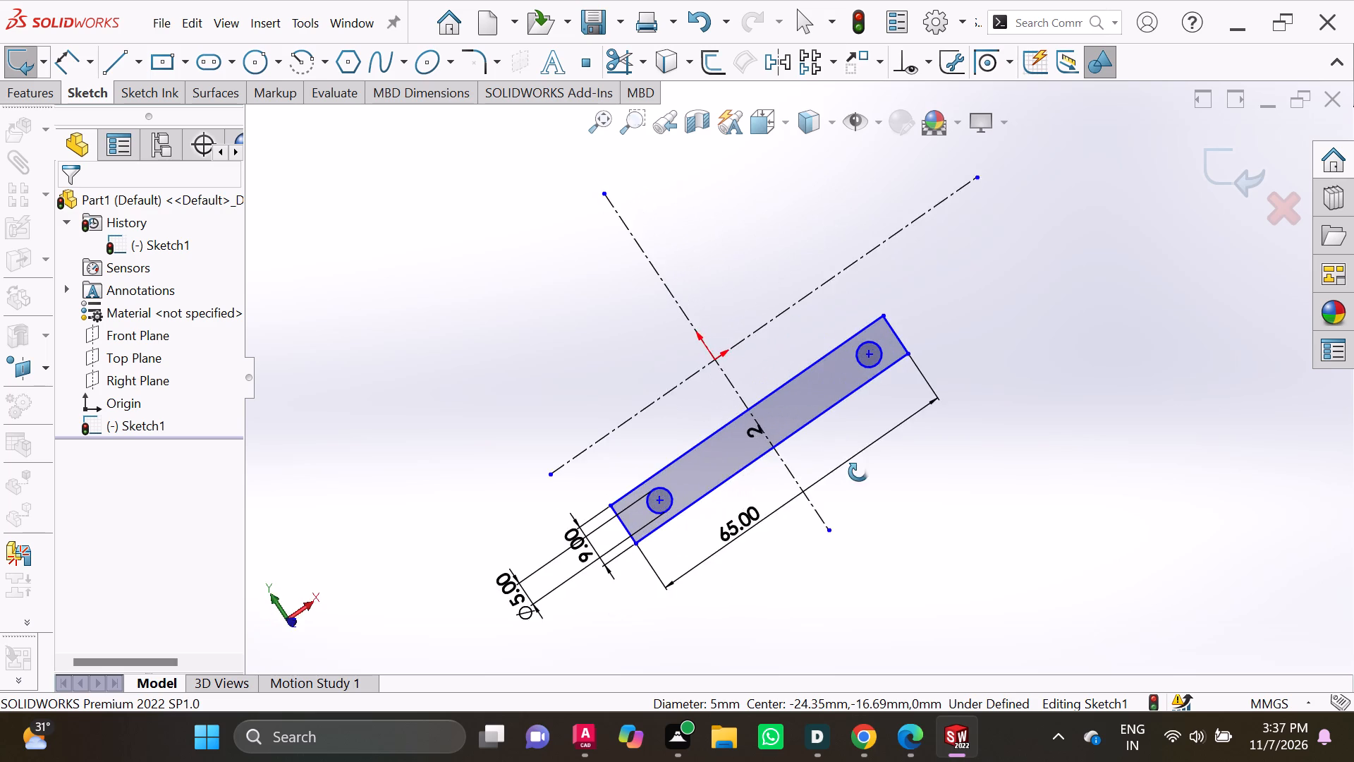
{"action": "middle_click_drag", "start_coordinate": [858, 472], "coordinate": [899, 531]}
{"action": "middle_click_drag", "start_coordinate": [872, 530], "coordinate": [894, 467]}
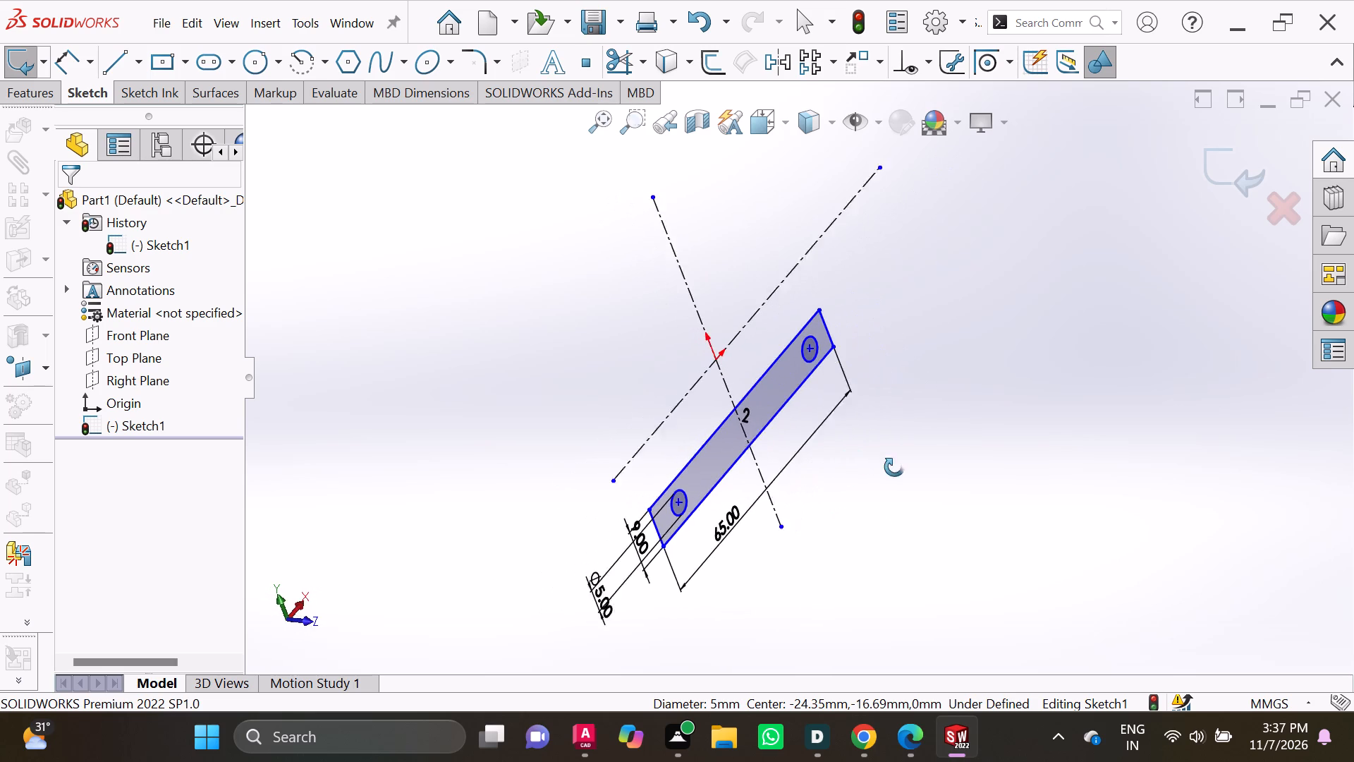
{"action": "middle_click_drag", "start_coordinate": [894, 467], "coordinate": [905, 476]}
{"action": "middle_click_drag", "start_coordinate": [917, 429], "coordinate": [740, 492]}
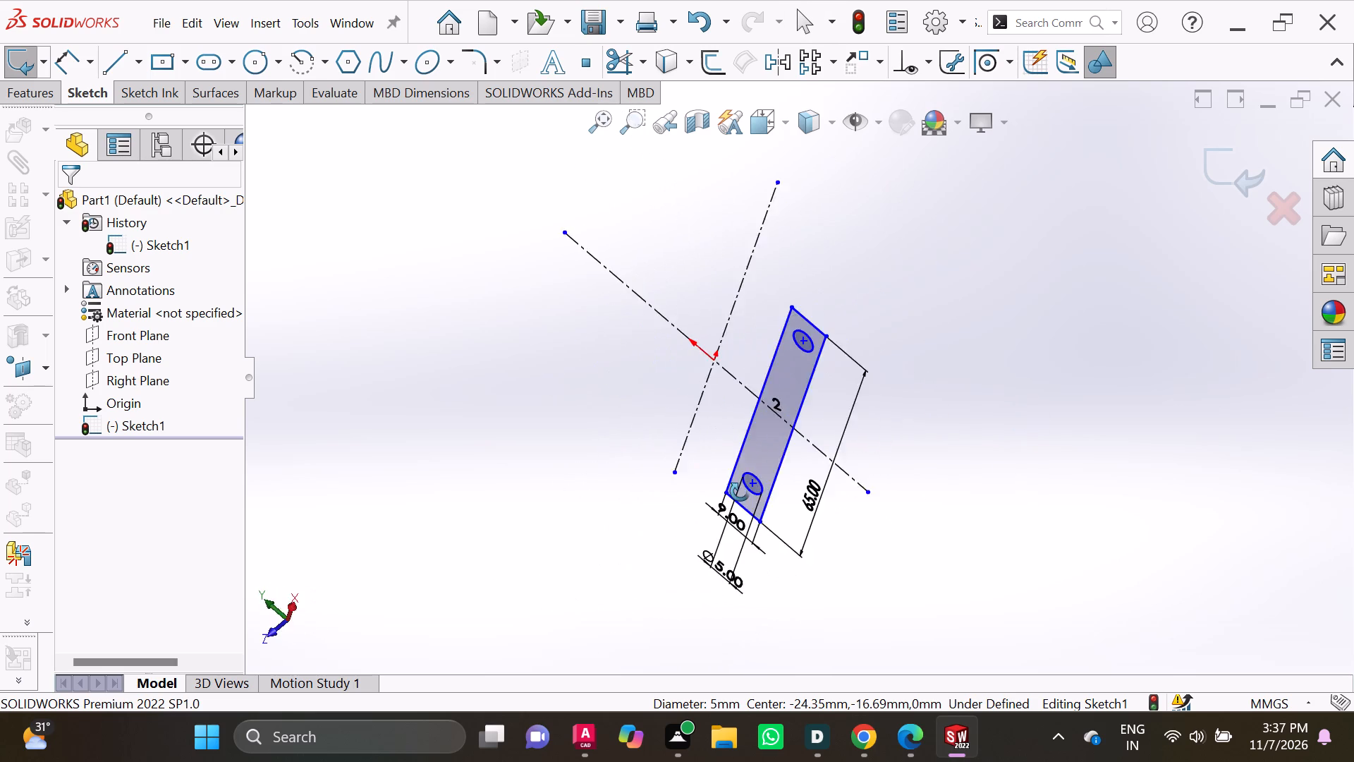
{"action": "middle_click_drag", "start_coordinate": [740, 492], "coordinate": [810, 363]}
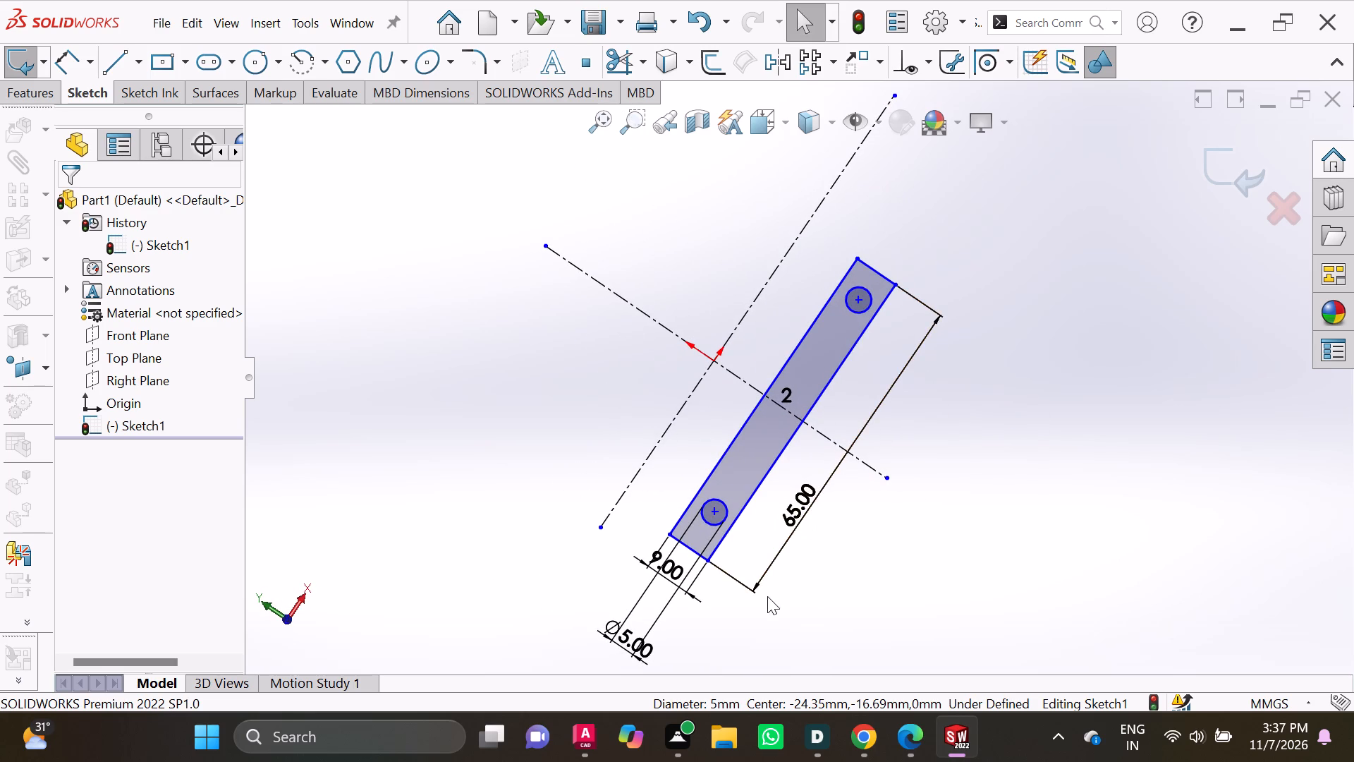
{"action": "middle_click_drag", "start_coordinate": [759, 603], "coordinate": [693, 397]}
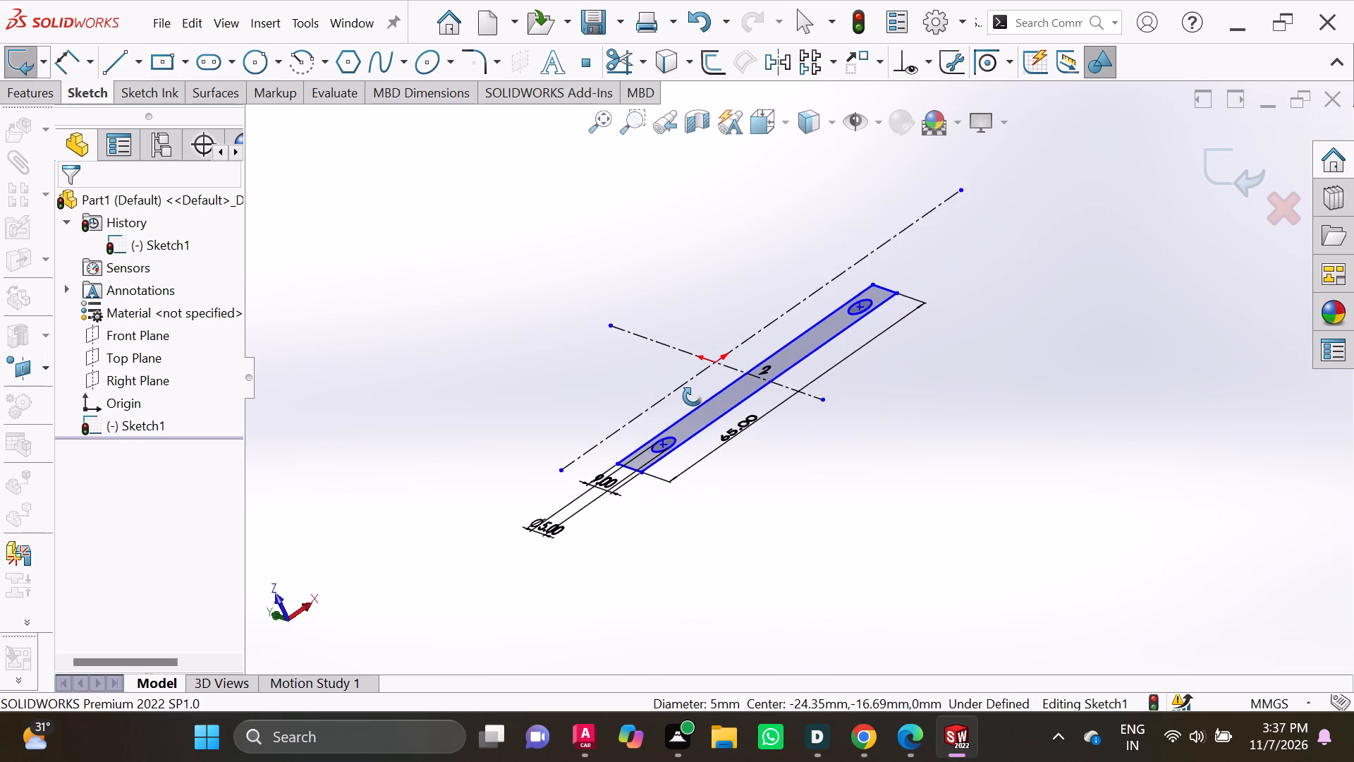
{"action": "middle_click_drag", "start_coordinate": [693, 397], "coordinate": [695, 399]}
{"action": "middle_click_drag", "start_coordinate": [920, 311], "coordinate": [944, 386]}
{"action": "middle_click_drag", "start_coordinate": [980, 306], "coordinate": [972, 462]}
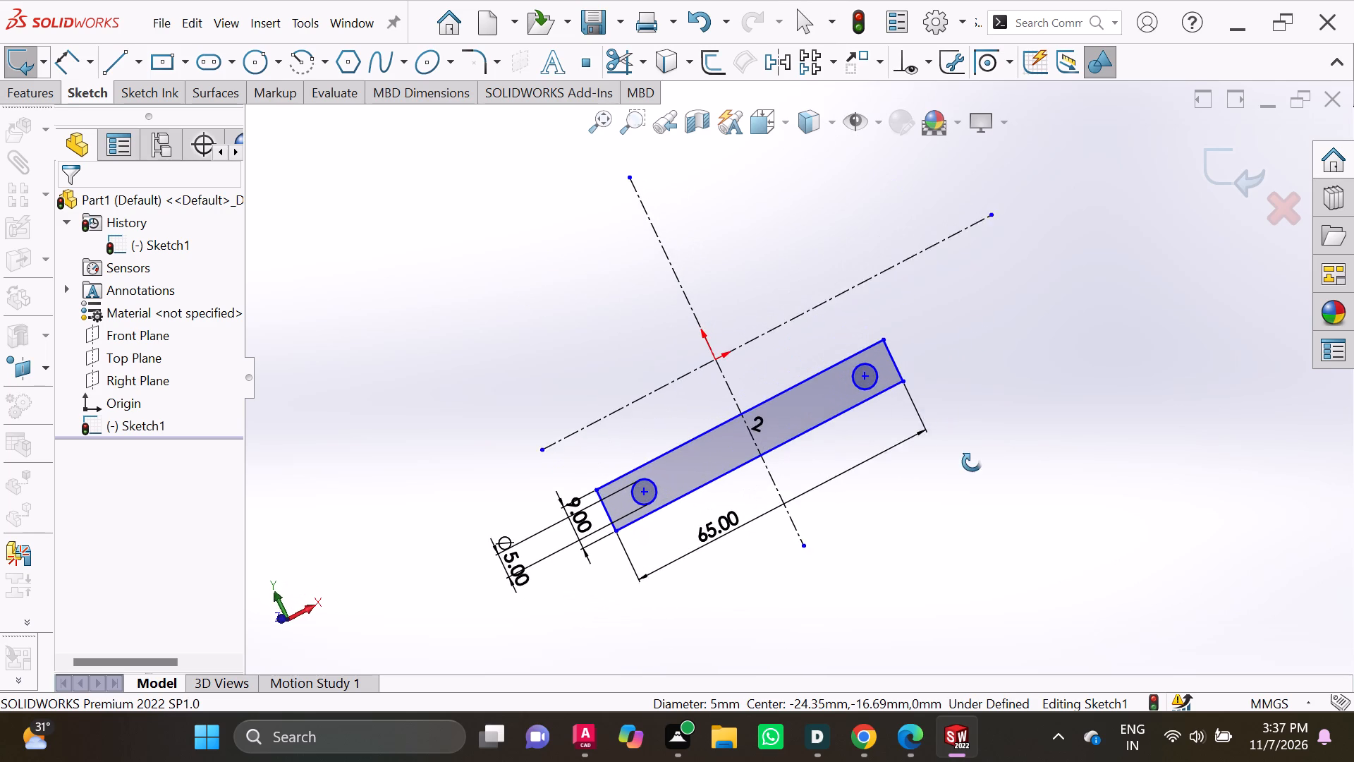
{"action": "middle_click_drag", "start_coordinate": [972, 462], "coordinate": [1006, 513]}
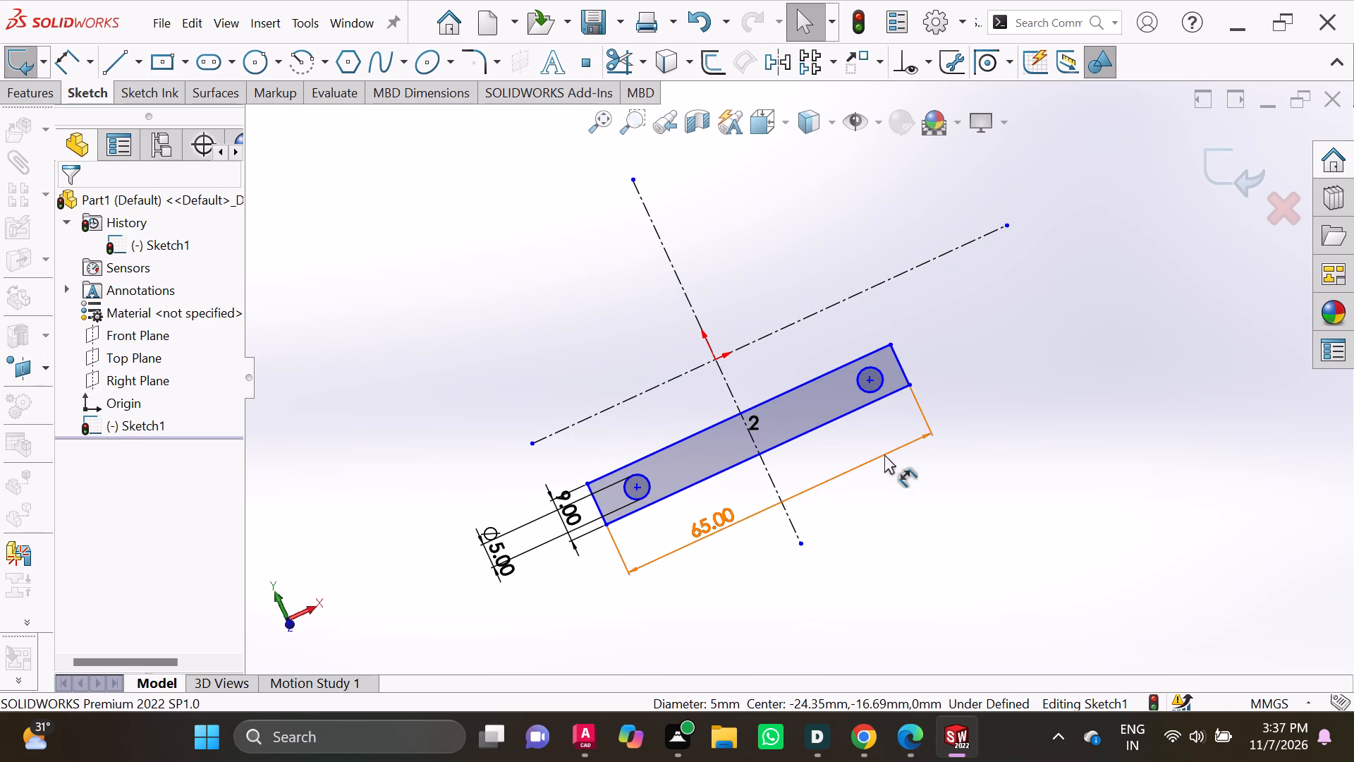
{"action": "key", "text": "ctrl+8"}
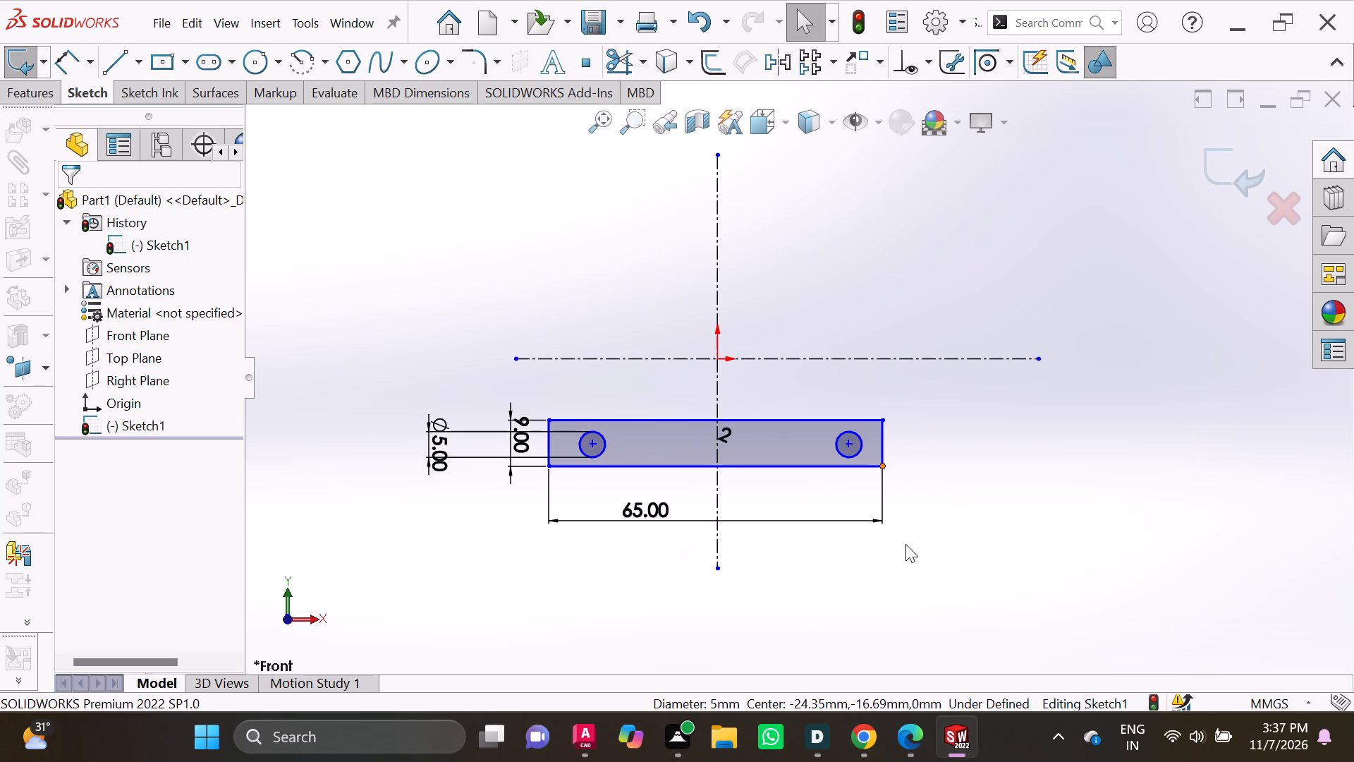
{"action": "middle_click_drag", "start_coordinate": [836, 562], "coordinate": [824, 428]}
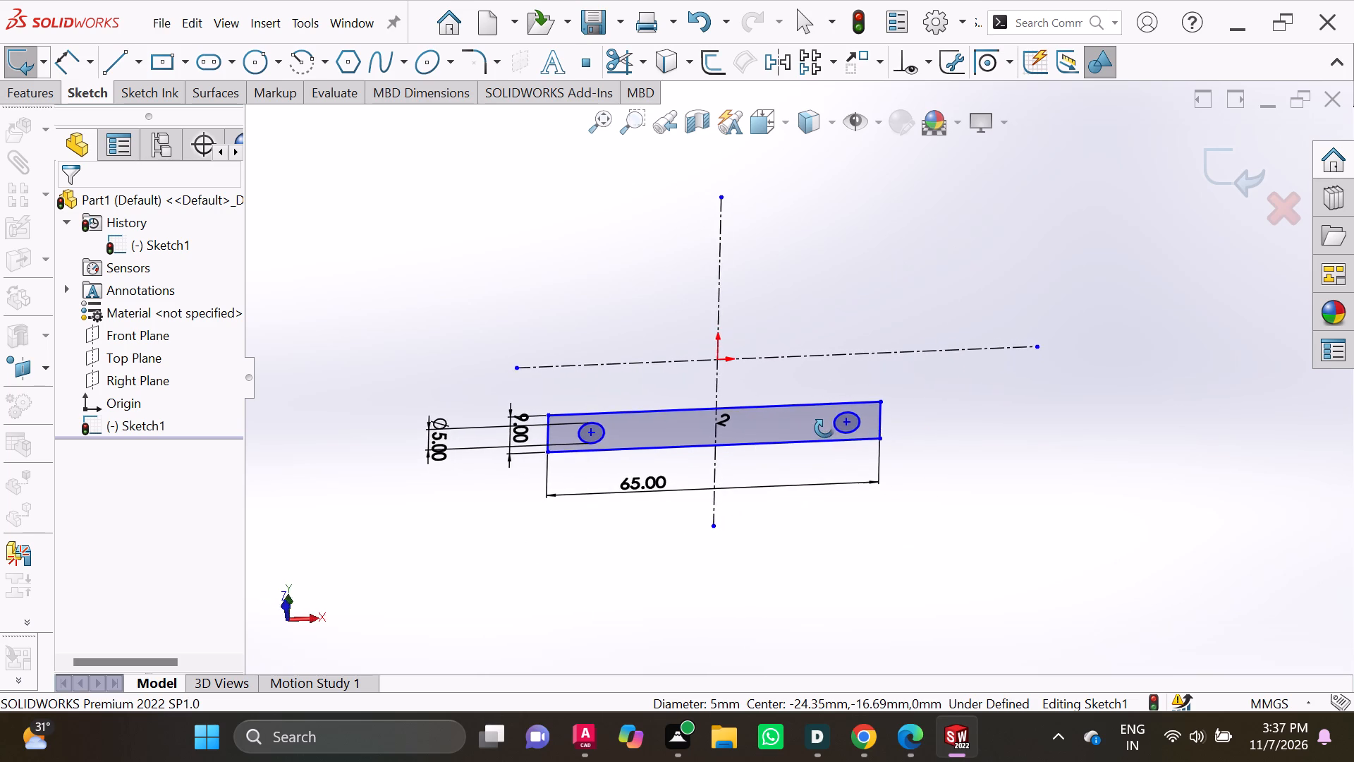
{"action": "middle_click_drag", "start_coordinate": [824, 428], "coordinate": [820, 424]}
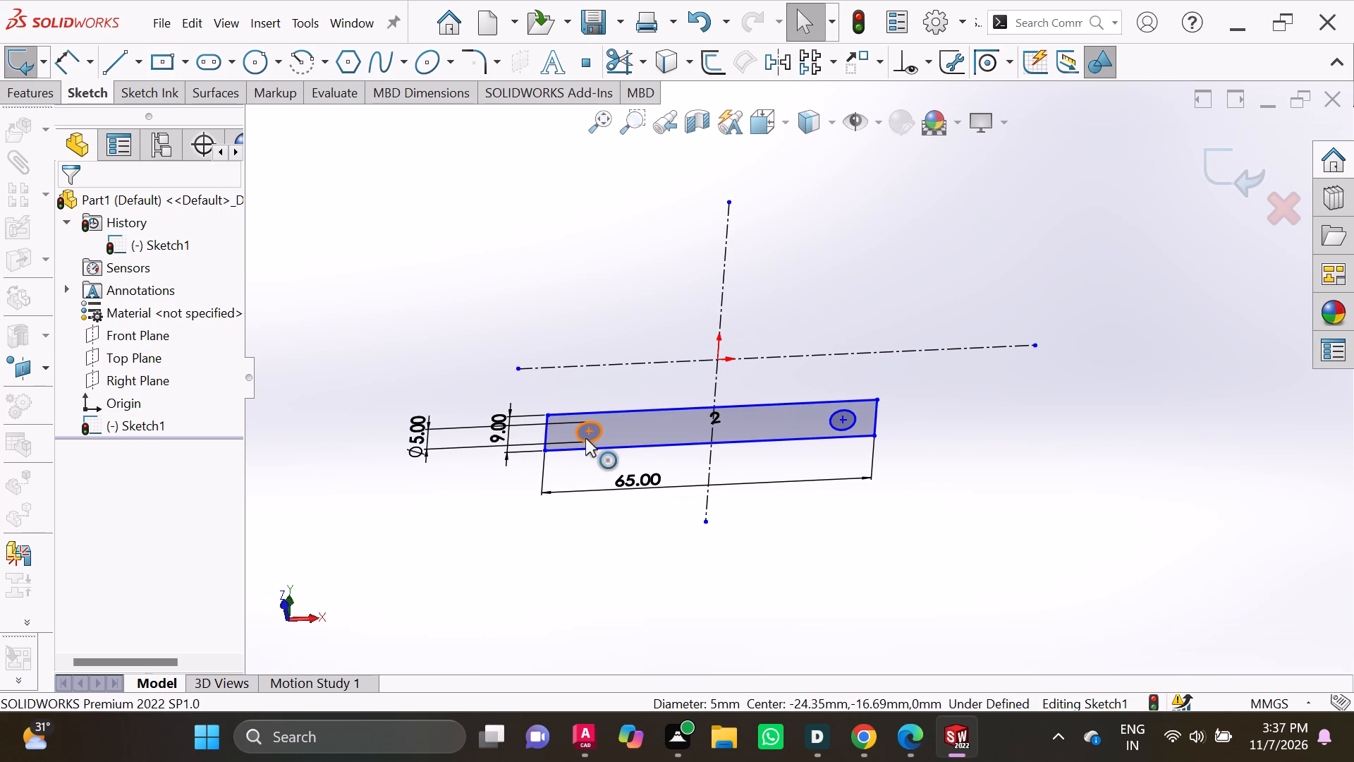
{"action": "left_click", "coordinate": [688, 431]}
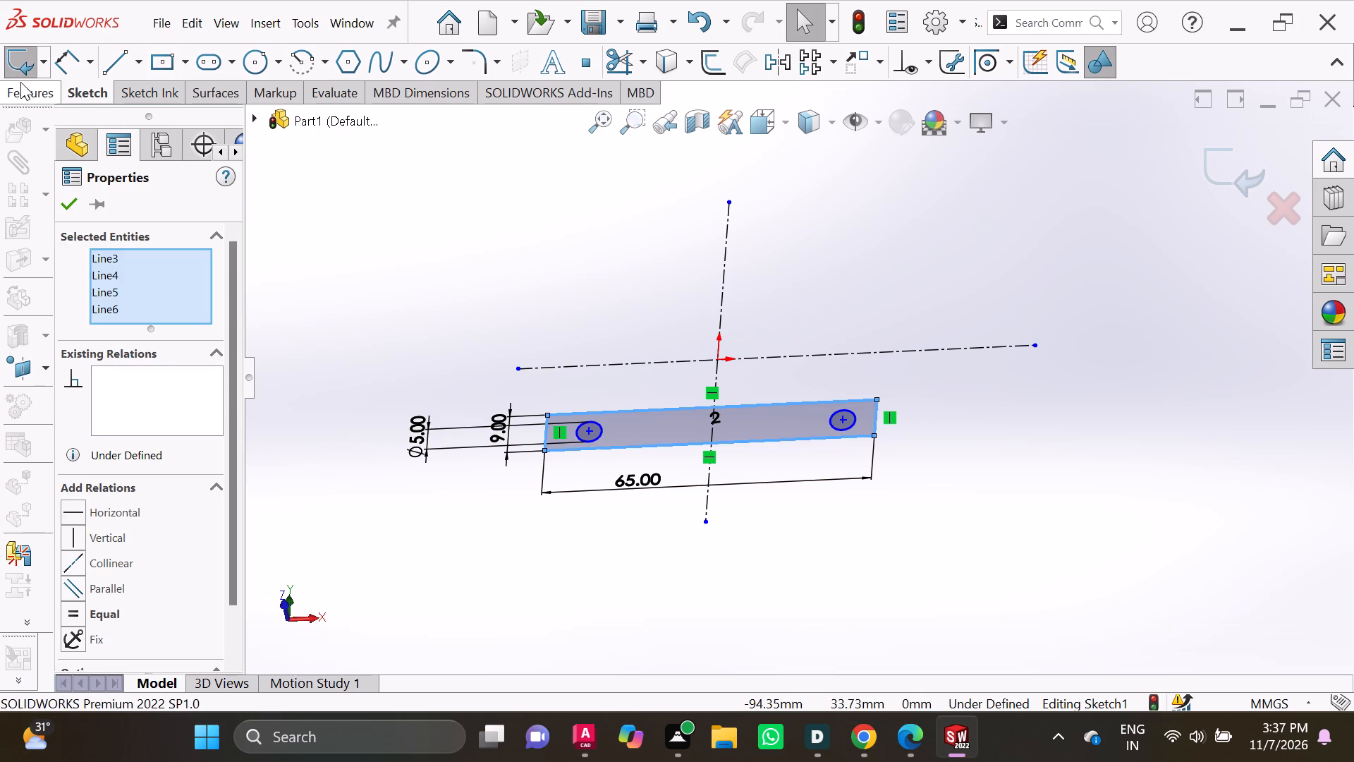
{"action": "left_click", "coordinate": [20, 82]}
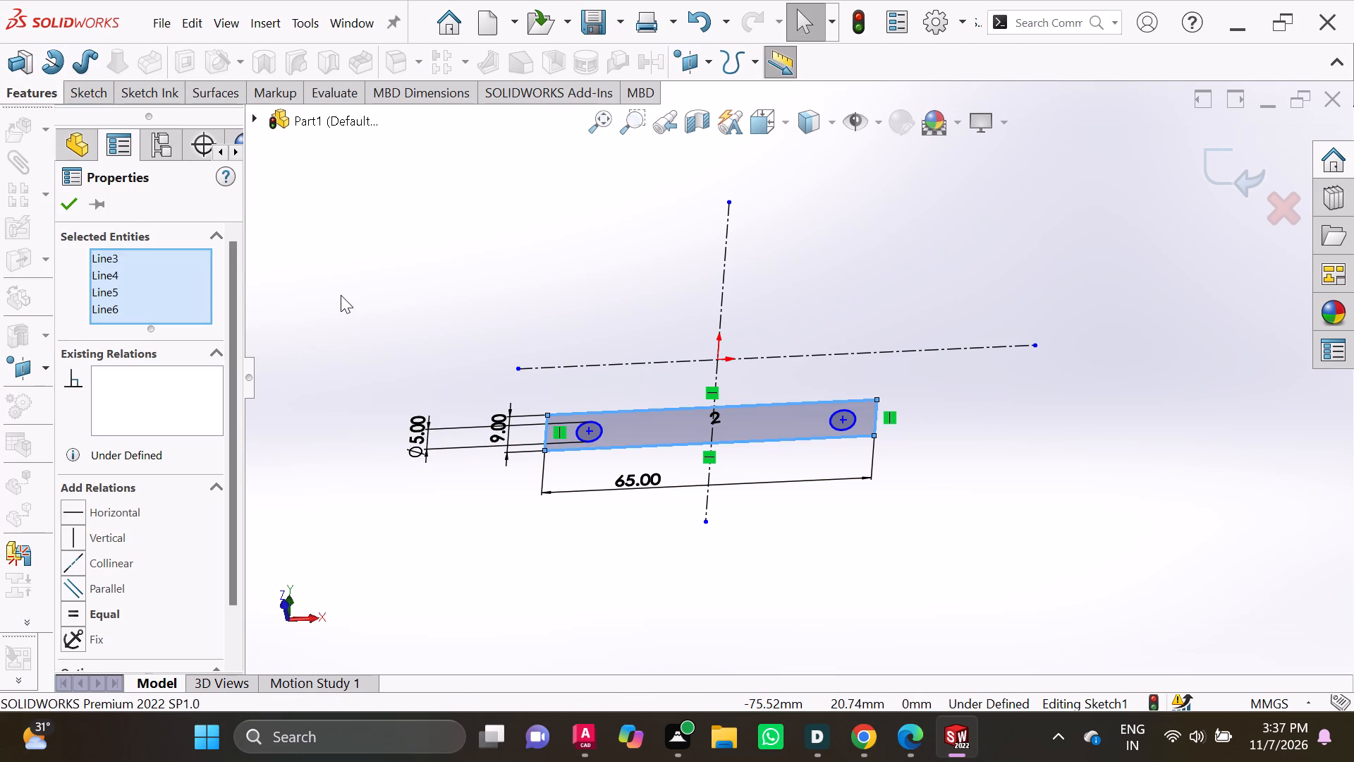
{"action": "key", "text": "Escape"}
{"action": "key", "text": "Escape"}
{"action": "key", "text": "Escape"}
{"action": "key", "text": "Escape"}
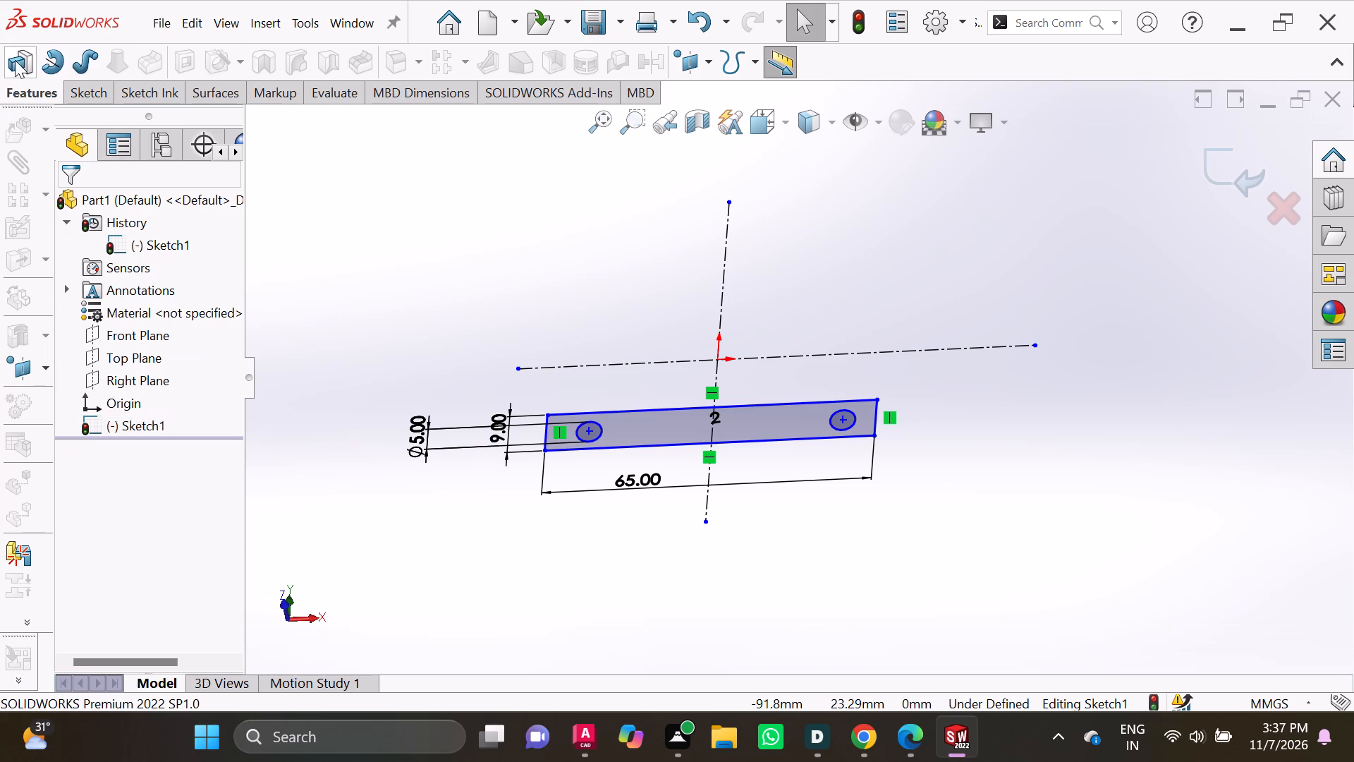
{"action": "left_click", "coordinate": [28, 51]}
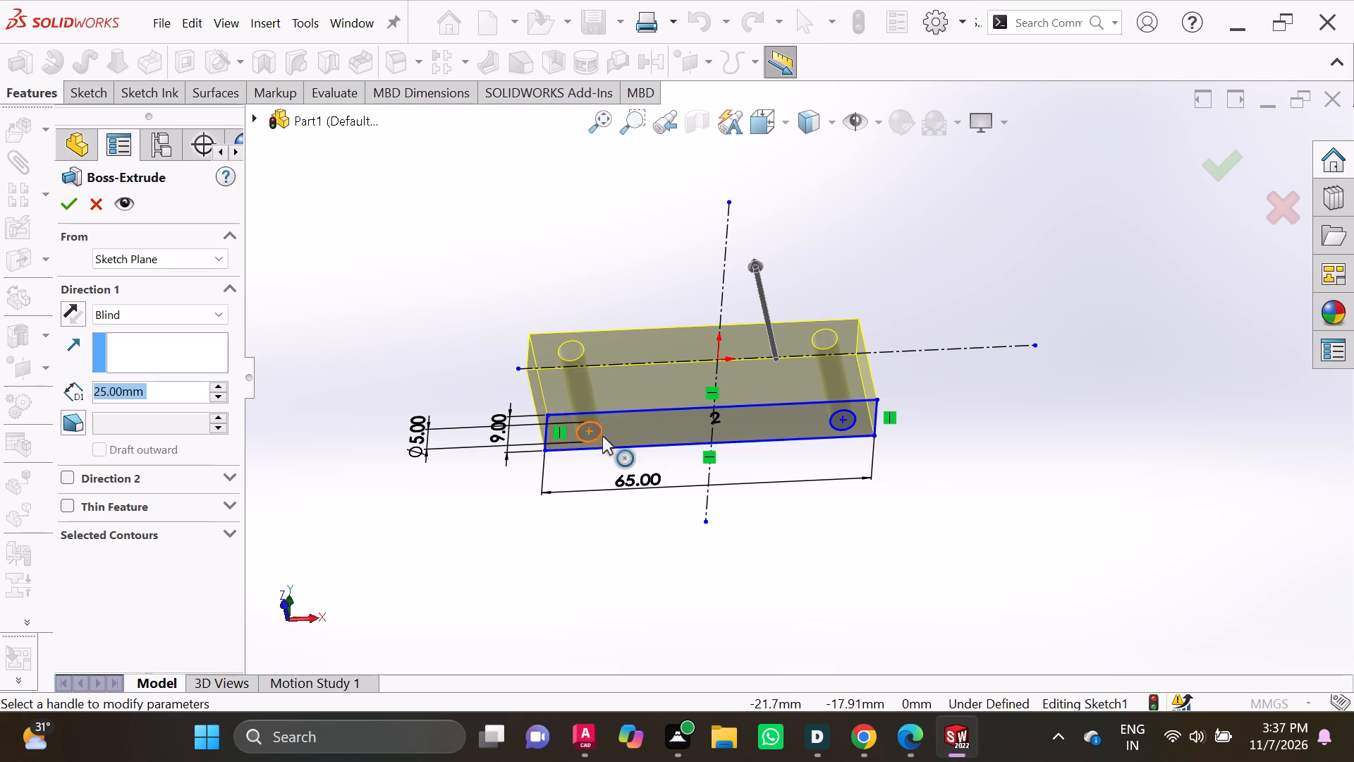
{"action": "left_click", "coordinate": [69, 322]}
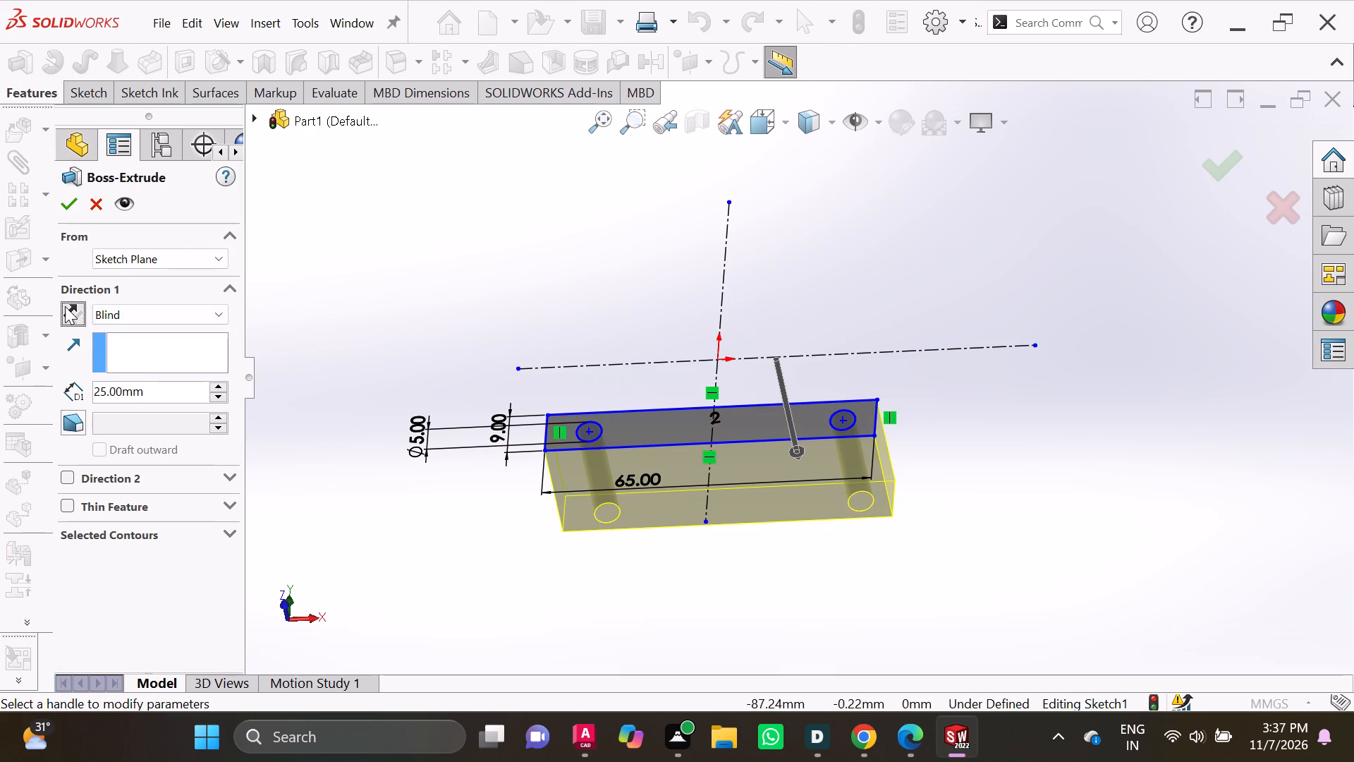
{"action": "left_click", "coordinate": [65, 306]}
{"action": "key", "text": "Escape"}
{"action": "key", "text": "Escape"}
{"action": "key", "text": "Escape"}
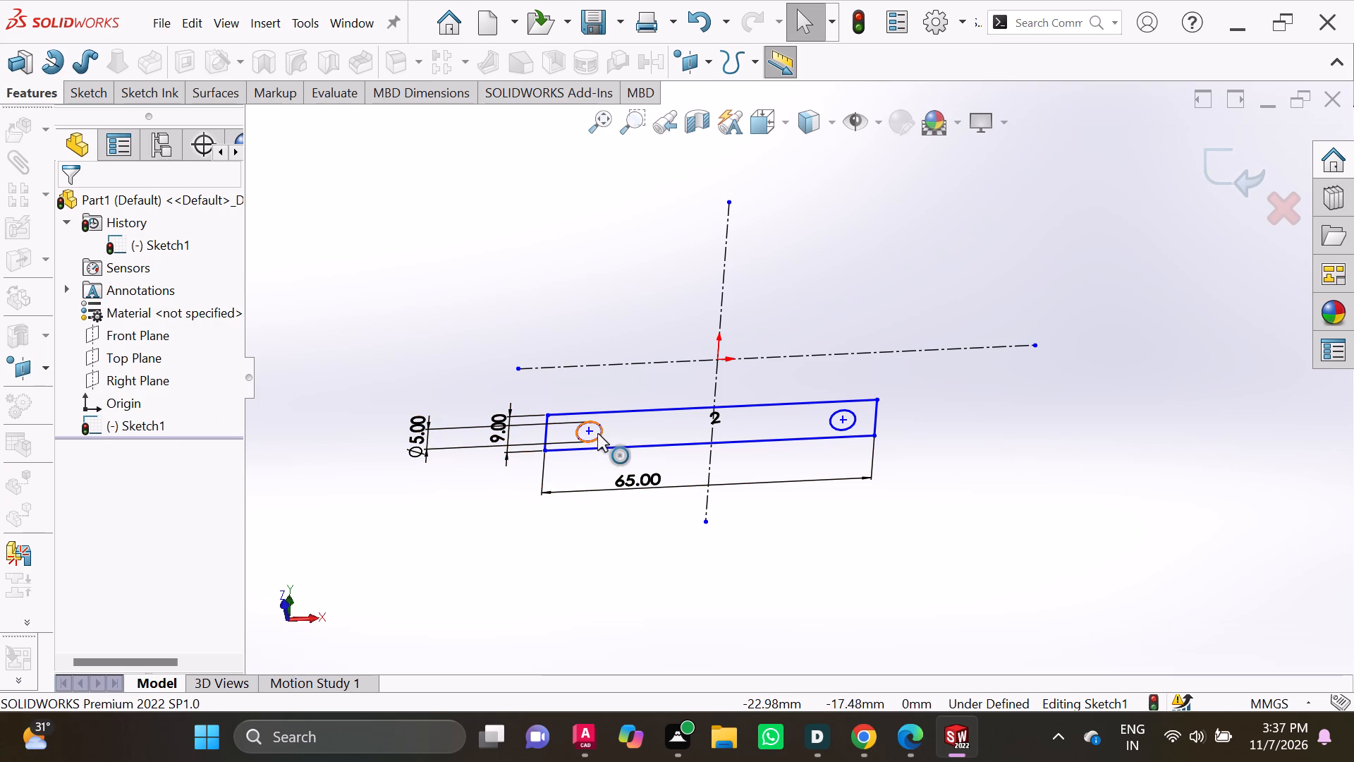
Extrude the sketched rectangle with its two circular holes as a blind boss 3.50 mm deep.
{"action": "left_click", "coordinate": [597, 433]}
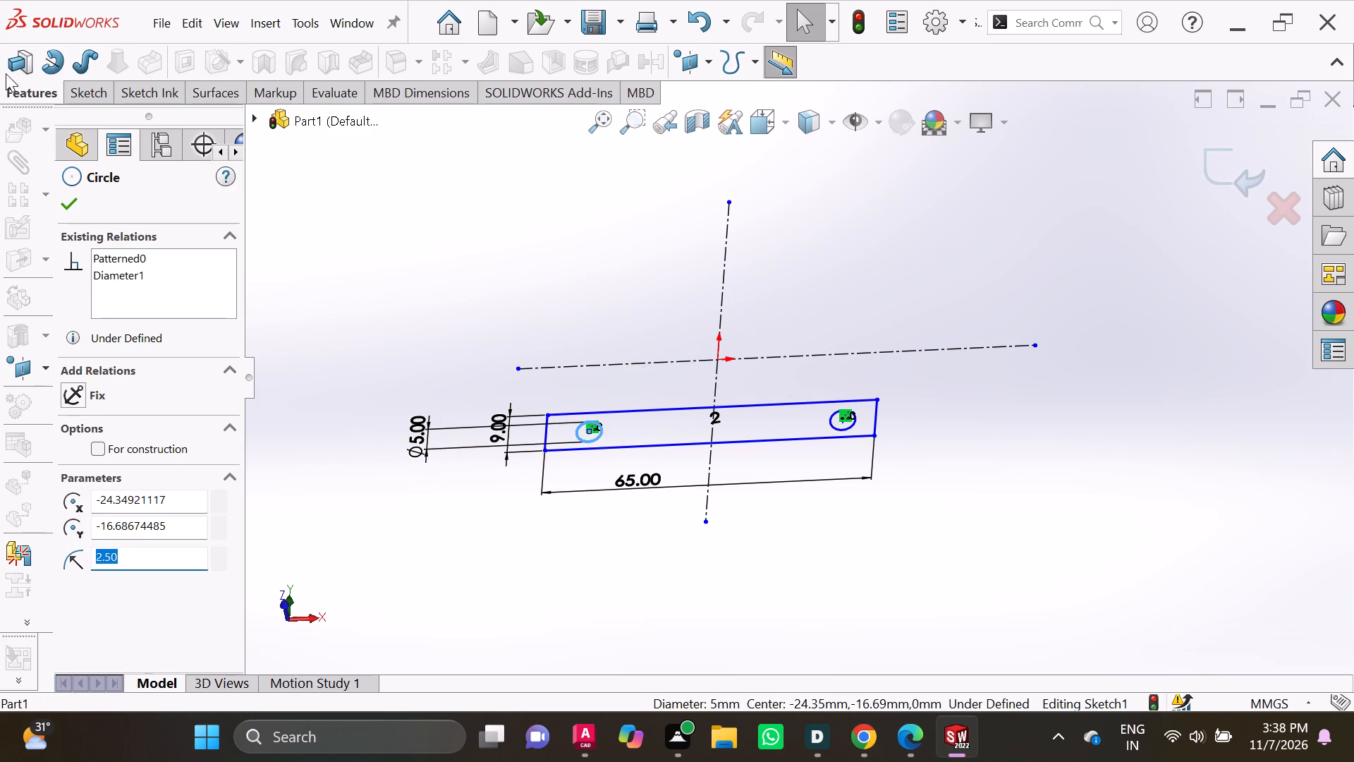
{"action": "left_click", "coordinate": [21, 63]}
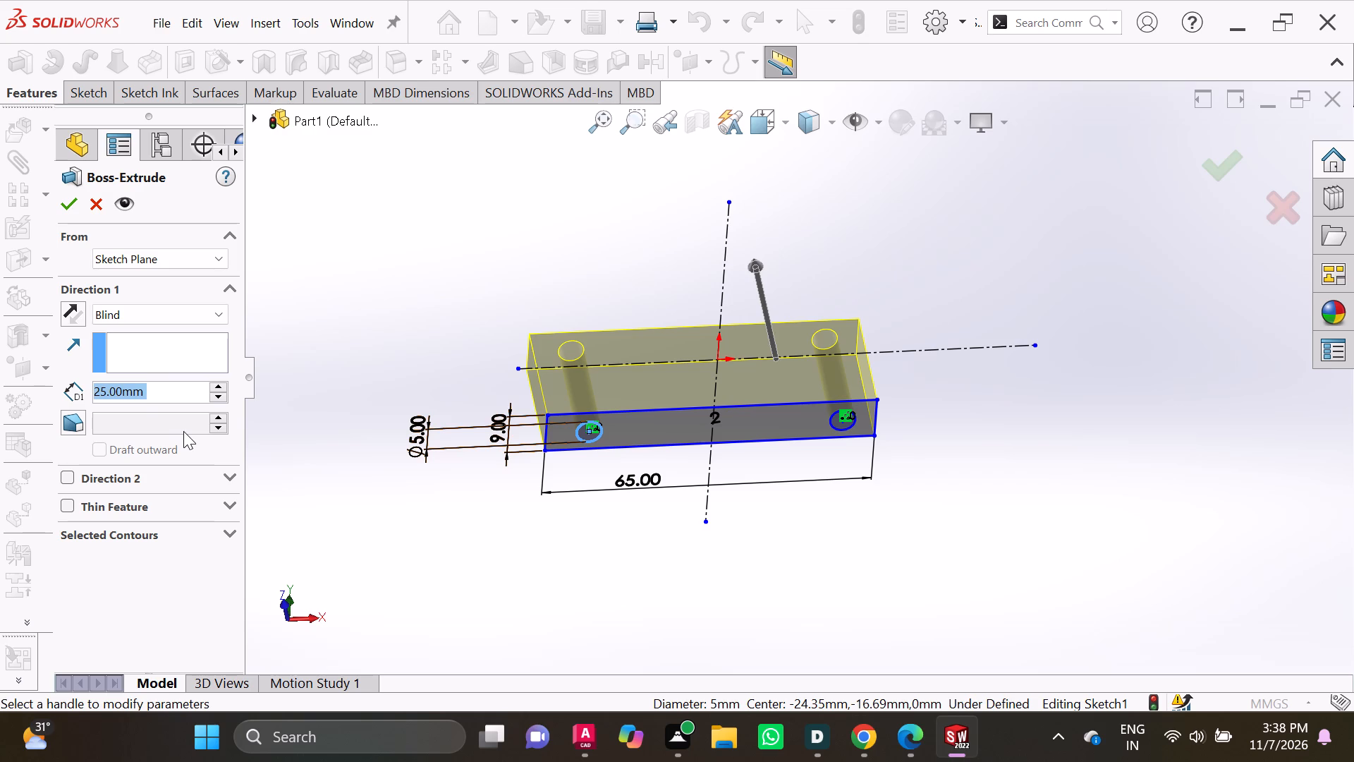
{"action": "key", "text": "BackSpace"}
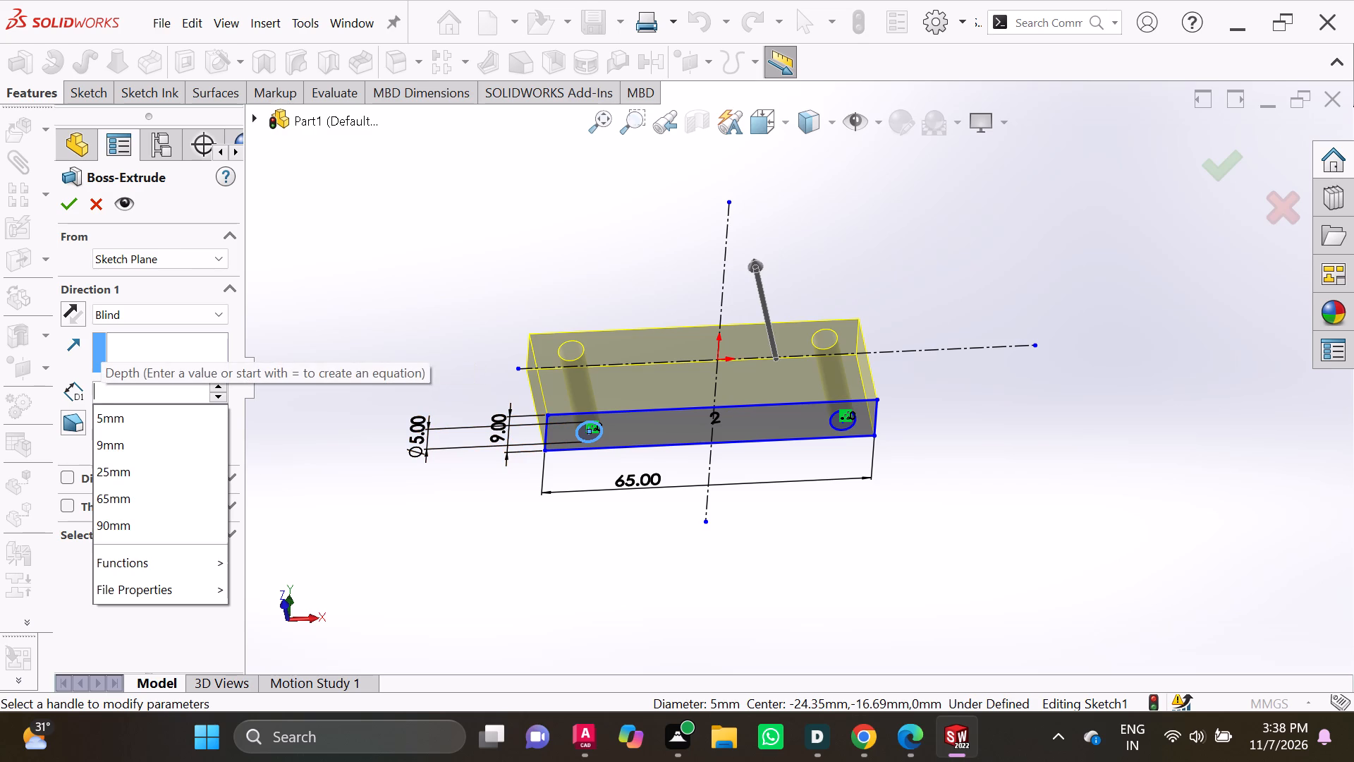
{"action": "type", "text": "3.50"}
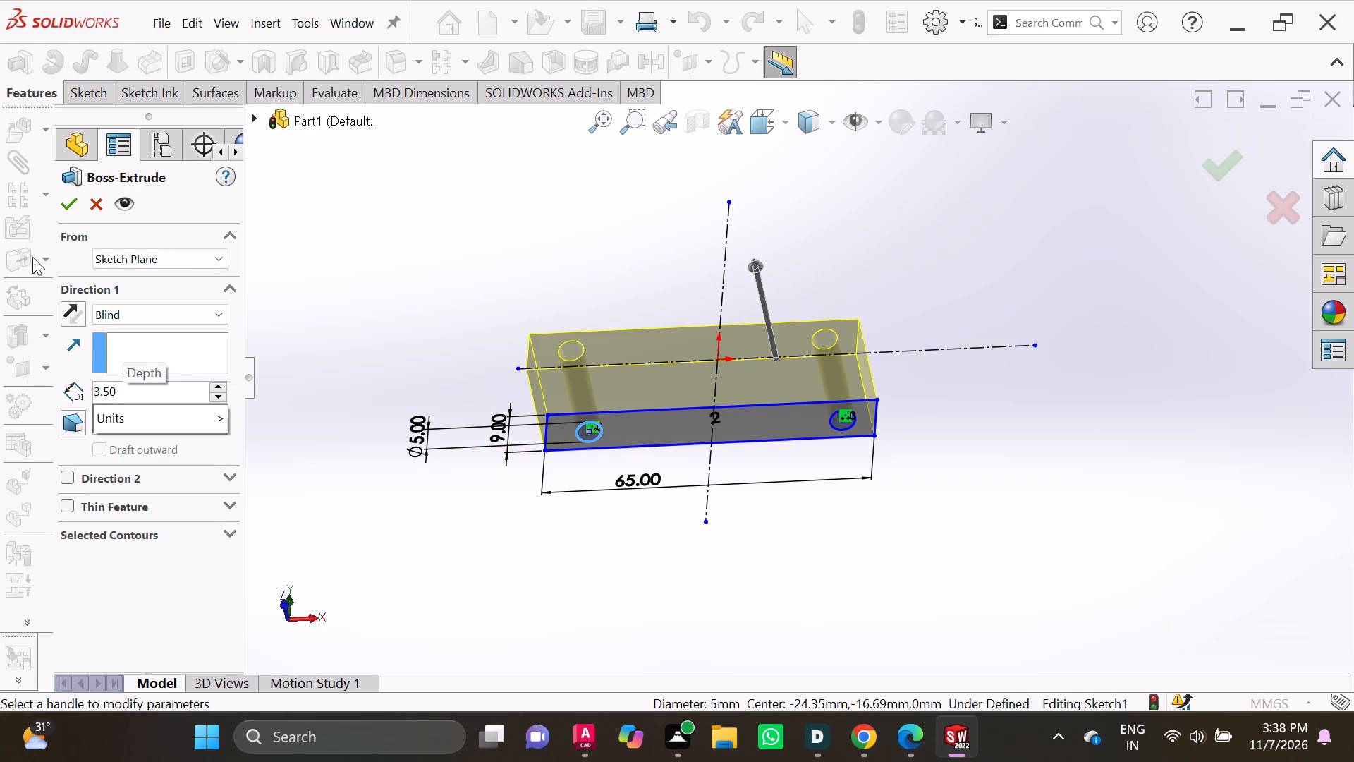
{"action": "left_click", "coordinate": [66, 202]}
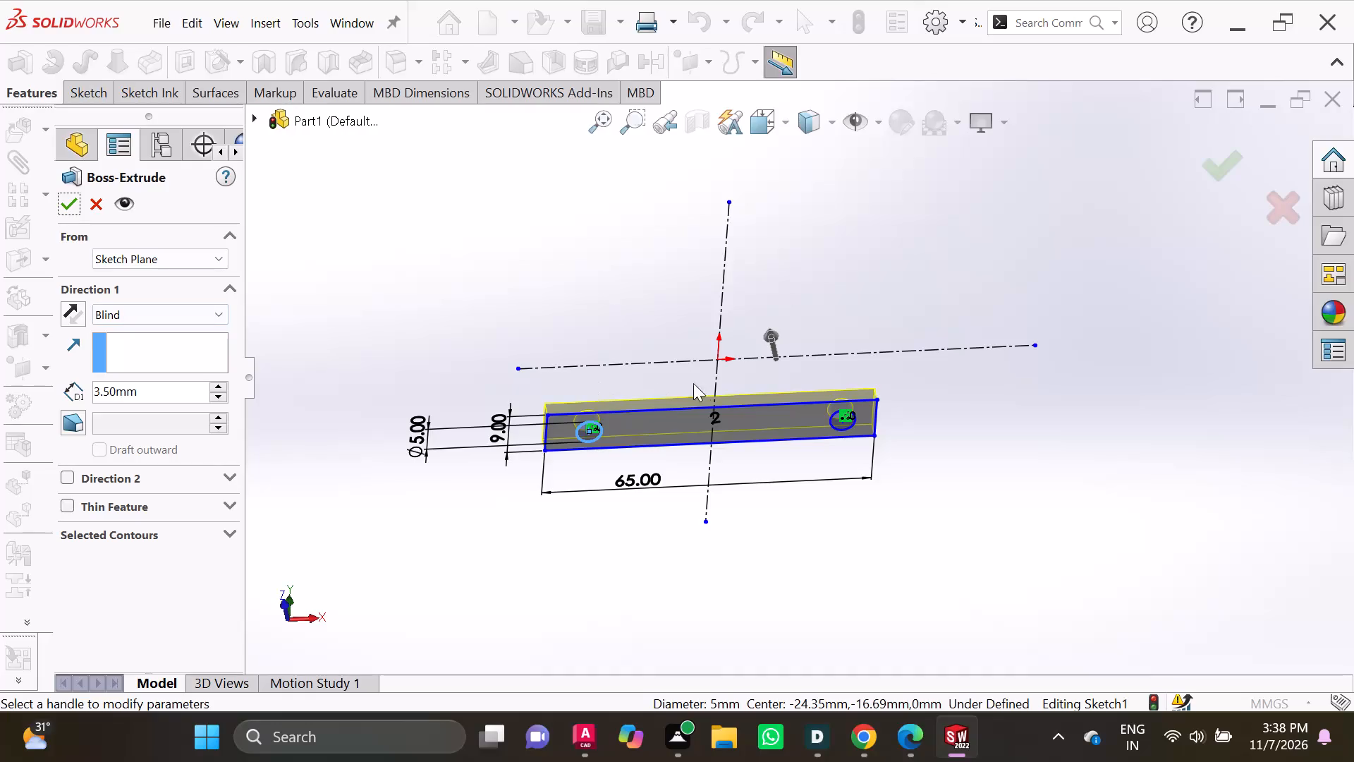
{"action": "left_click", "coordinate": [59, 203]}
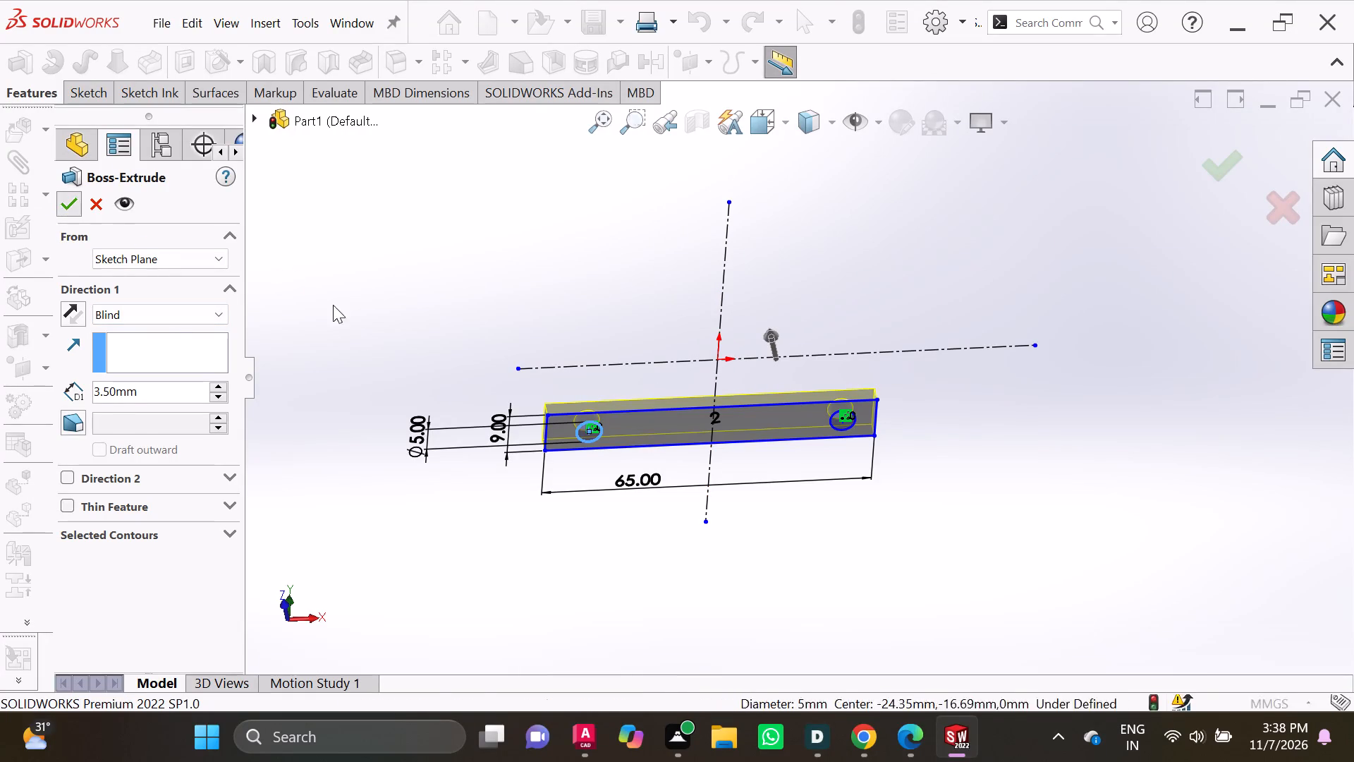
Examine the extruded bar and its two holes at different zoom levels, leaving nothing selected.
{"action": "scroll", "coordinate": [719, 415], "scroll_direction": "up", "scroll_amount": 3}
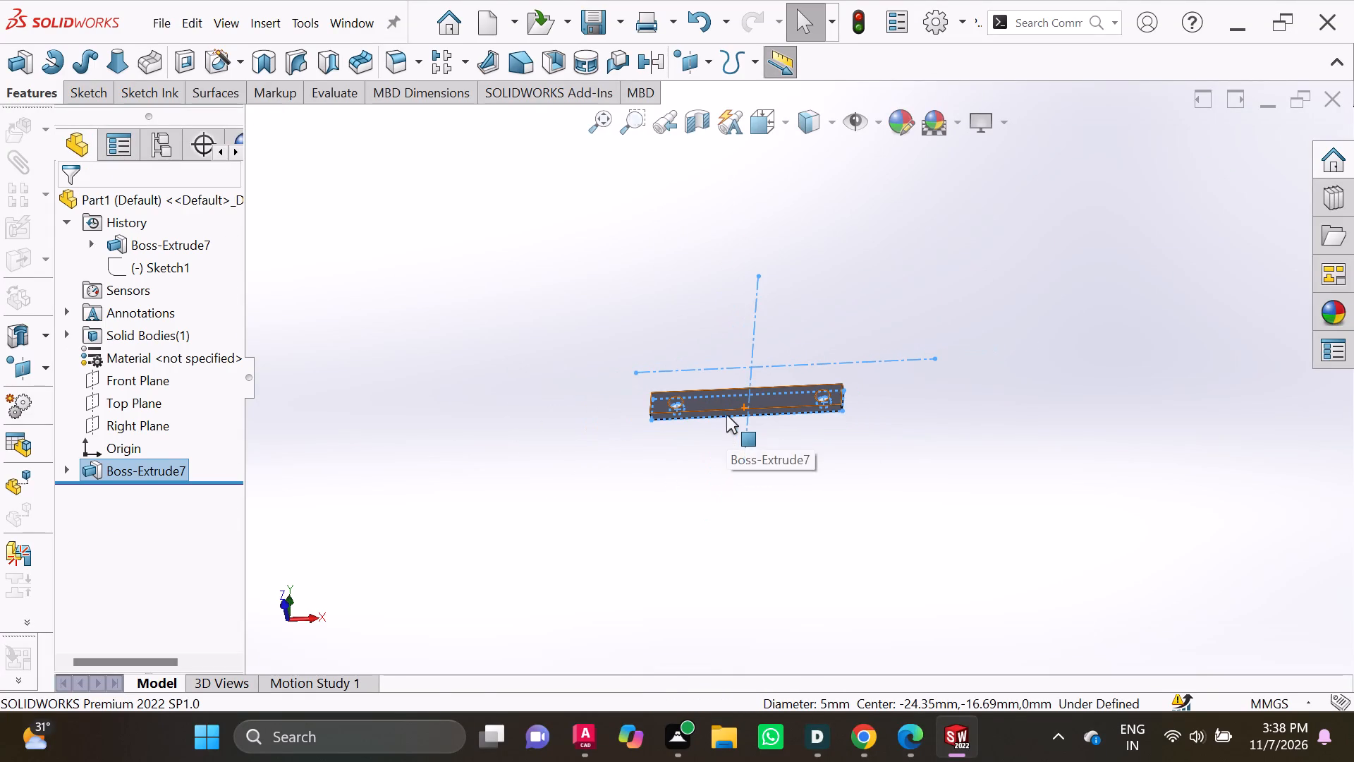
{"action": "scroll", "coordinate": [766, 362], "scroll_direction": "up", "scroll_amount": 4}
{"action": "scroll", "coordinate": [766, 362], "scroll_direction": "down", "scroll_amount": 8}
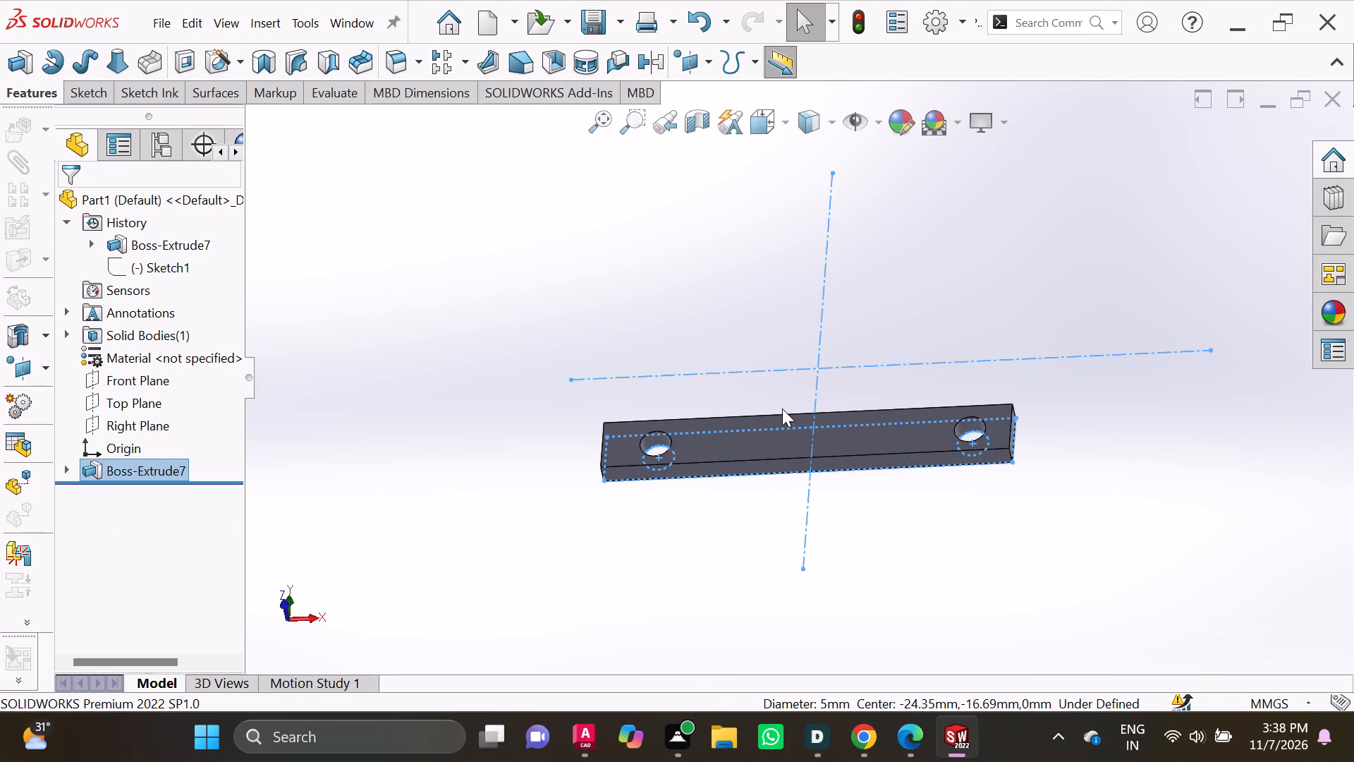
{"action": "scroll", "coordinate": [782, 416], "scroll_direction": "up", "scroll_amount": 1}
{"action": "scroll", "coordinate": [782, 416], "scroll_direction": "down", "scroll_amount": 3}
{"action": "scroll", "coordinate": [782, 418], "scroll_direction": "up", "scroll_amount": 1}
{"action": "scroll", "coordinate": [782, 418], "scroll_direction": "down", "scroll_amount": 1}
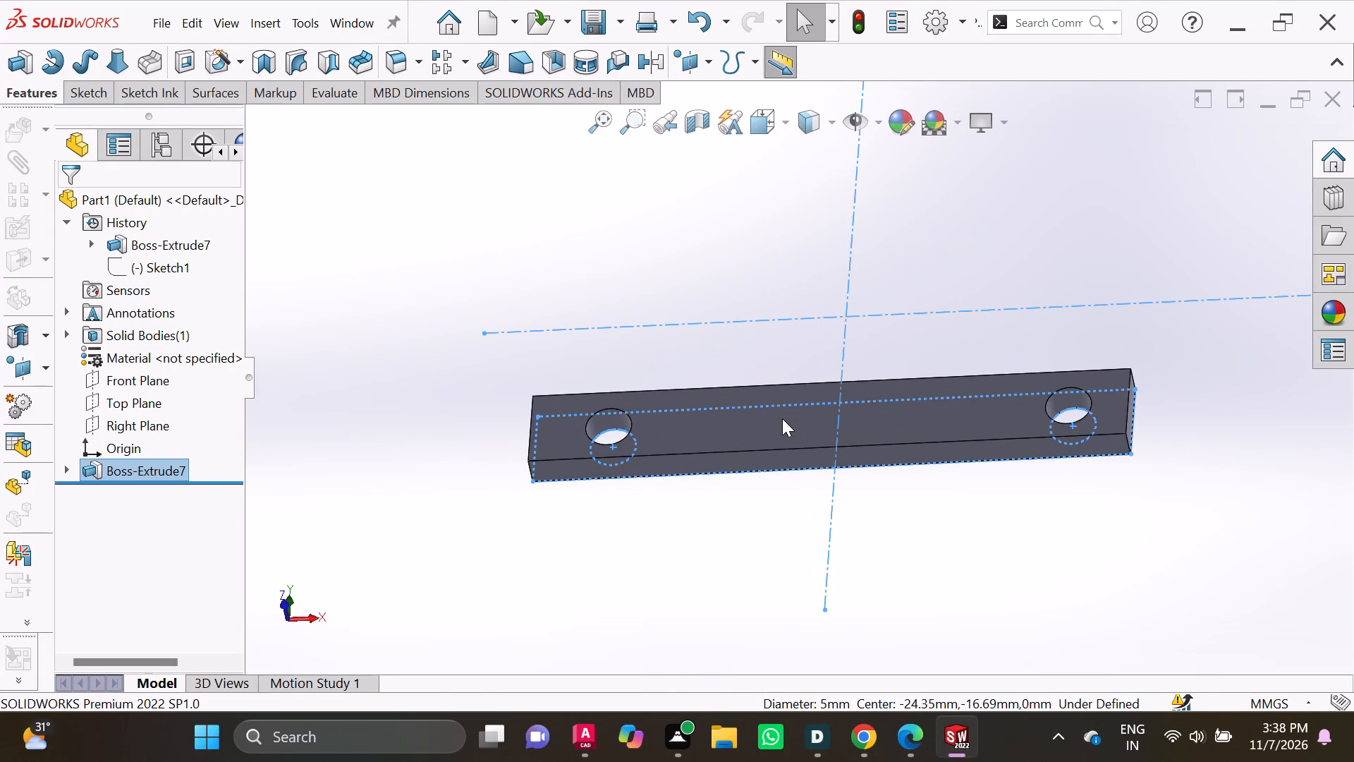
{"action": "scroll", "coordinate": [782, 418], "scroll_direction": "up", "scroll_amount": 3}
{"action": "scroll", "coordinate": [782, 418], "scroll_direction": "down", "scroll_amount": 6}
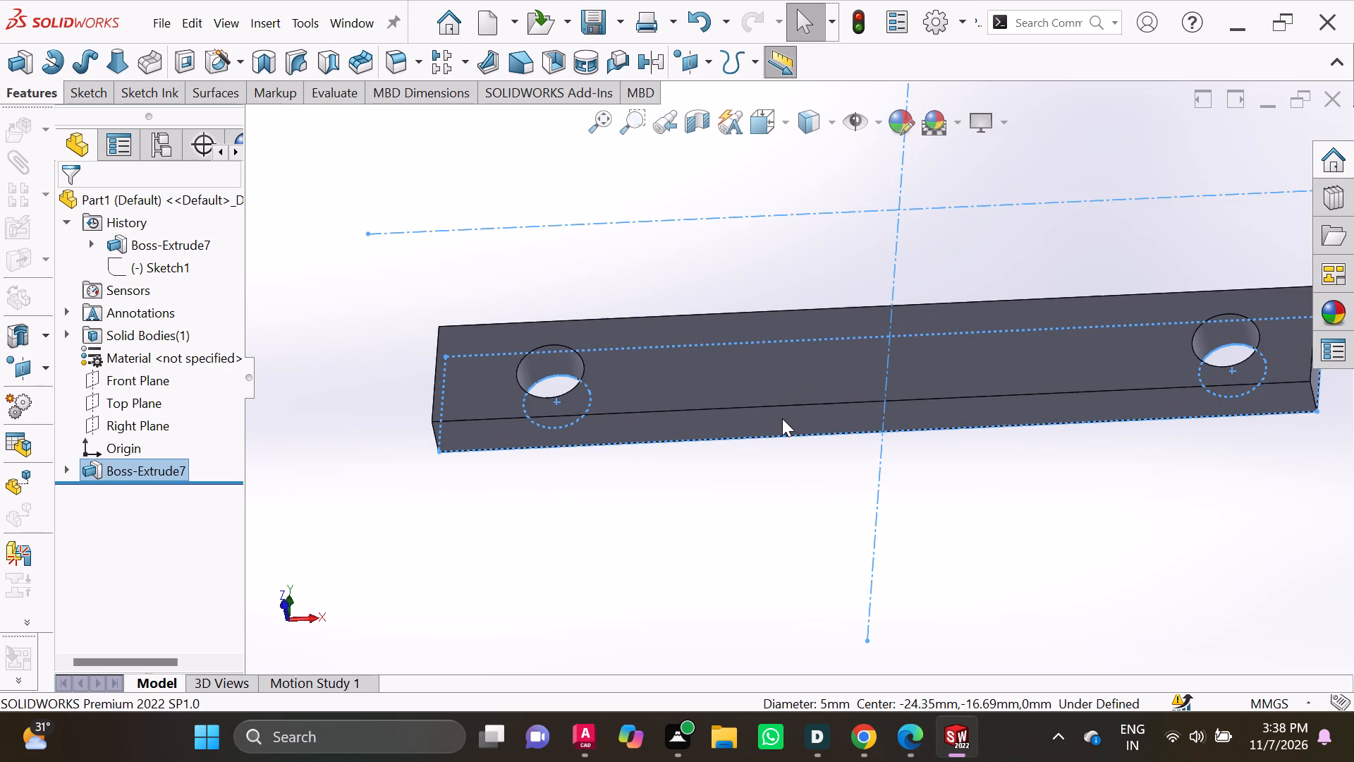
{"action": "scroll", "coordinate": [782, 418], "scroll_direction": "down", "scroll_amount": 1}
{"action": "scroll", "coordinate": [782, 418], "scroll_direction": "up", "scroll_amount": 2}
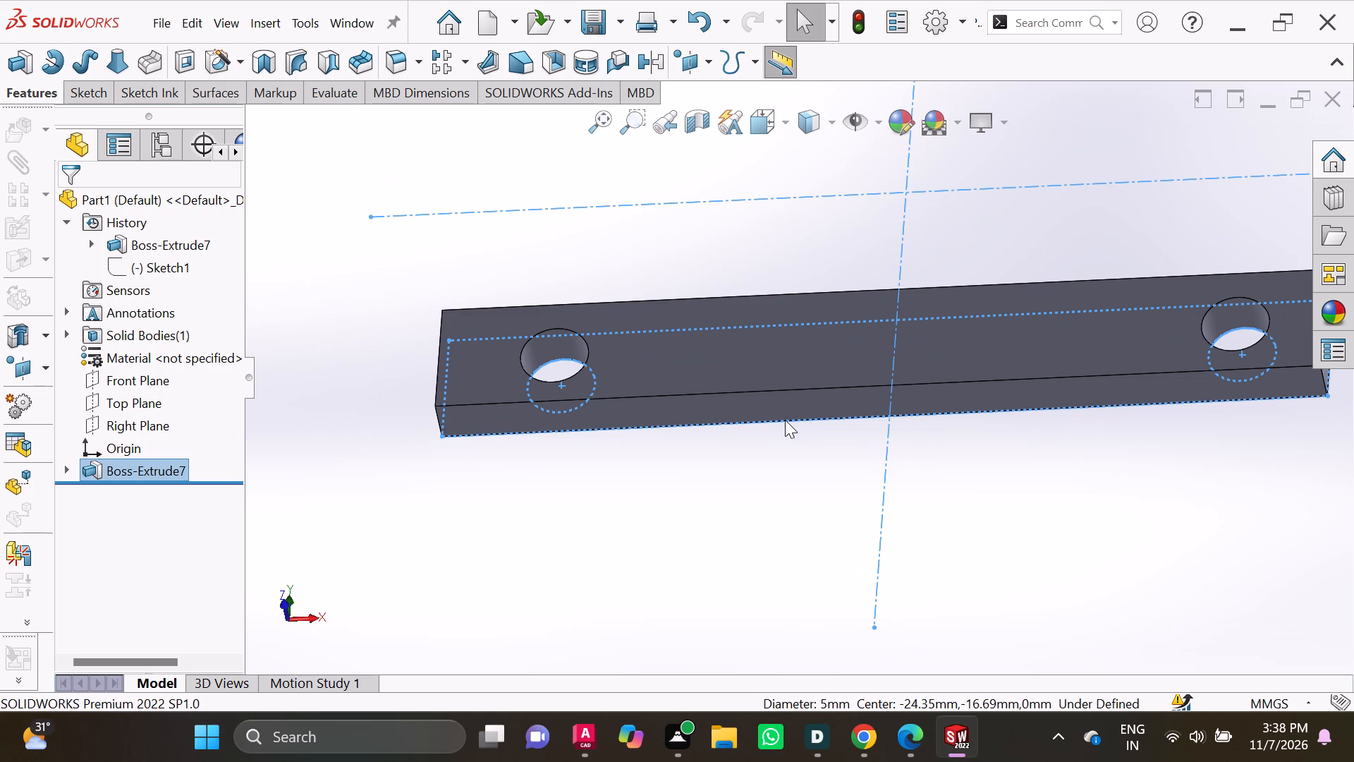
{"action": "key", "text": "Escape"}
{"action": "key", "text": "Escape"}
{"action": "key", "text": "Escape"}
{"action": "key", "text": "Escape"}
{"action": "key", "text": "Escape"}
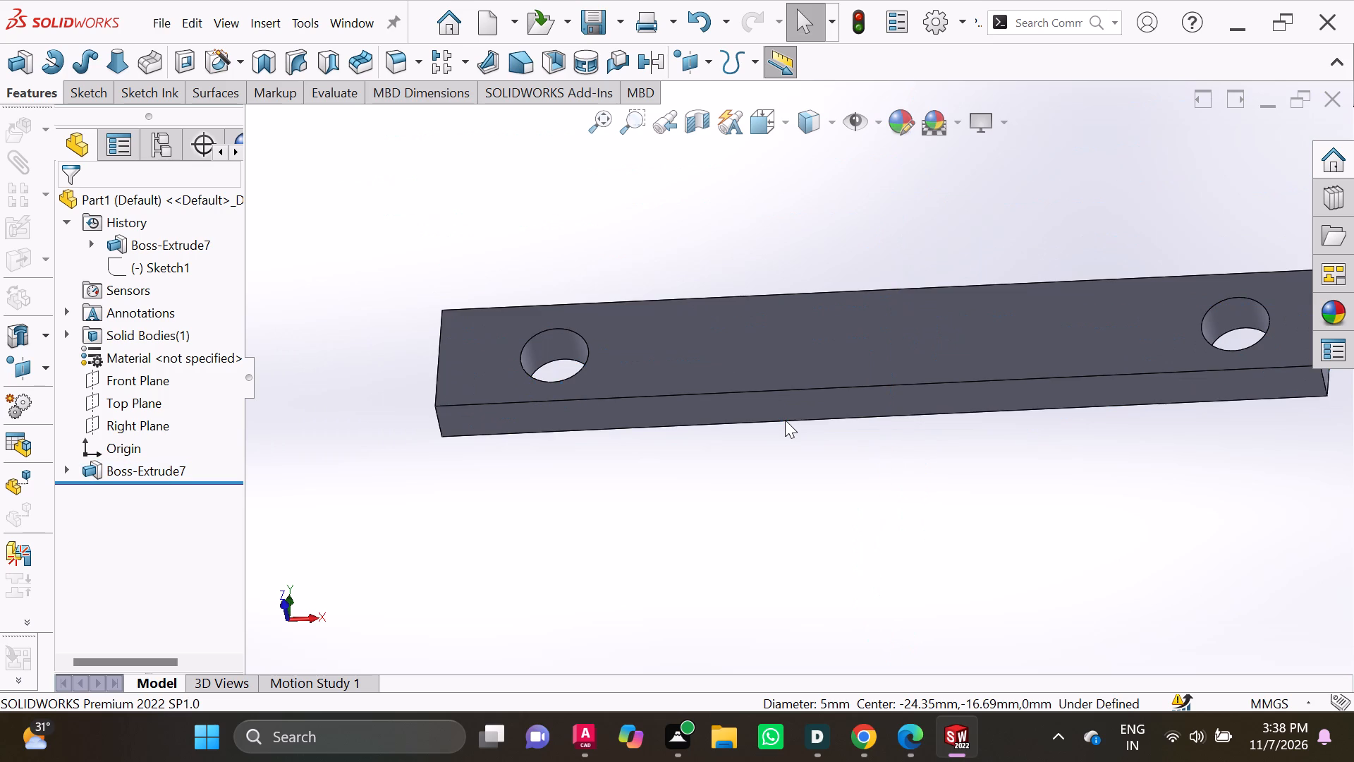
{"action": "key", "text": "Escape"}
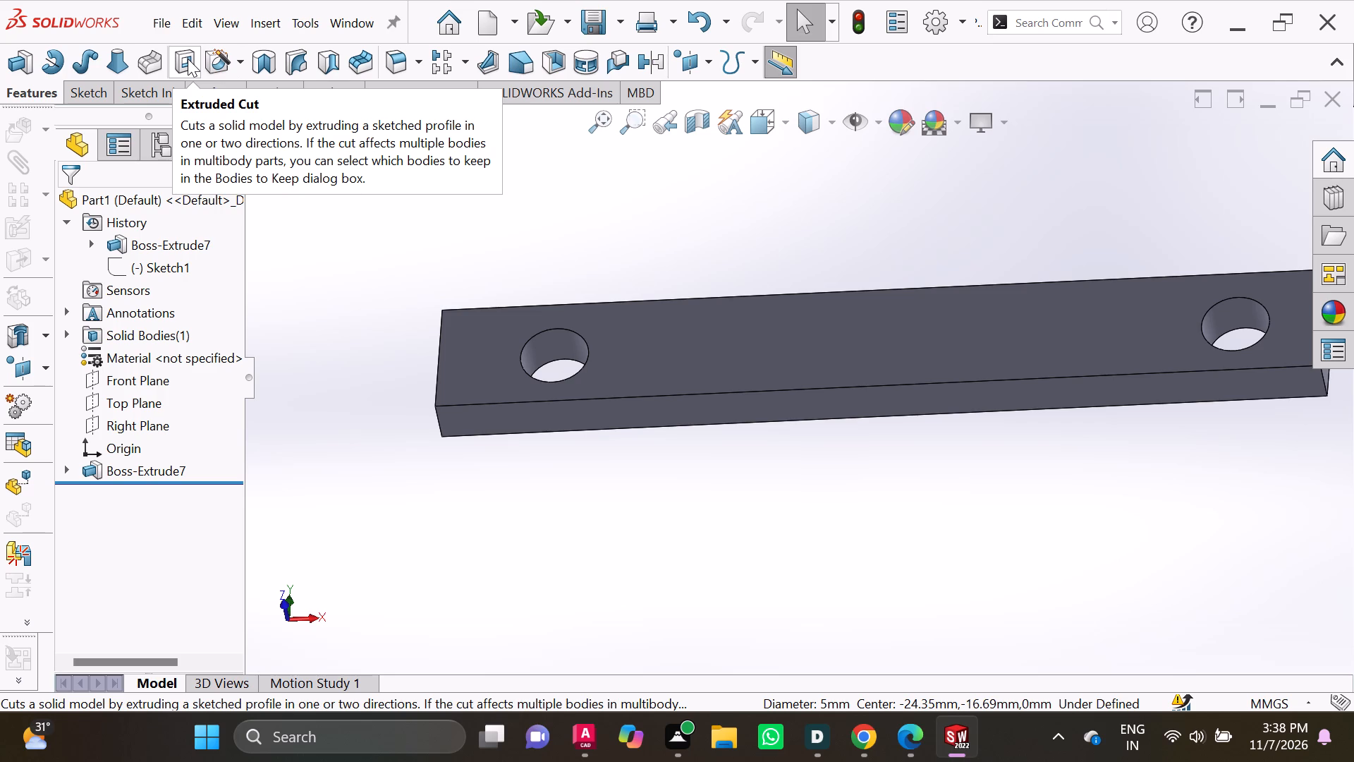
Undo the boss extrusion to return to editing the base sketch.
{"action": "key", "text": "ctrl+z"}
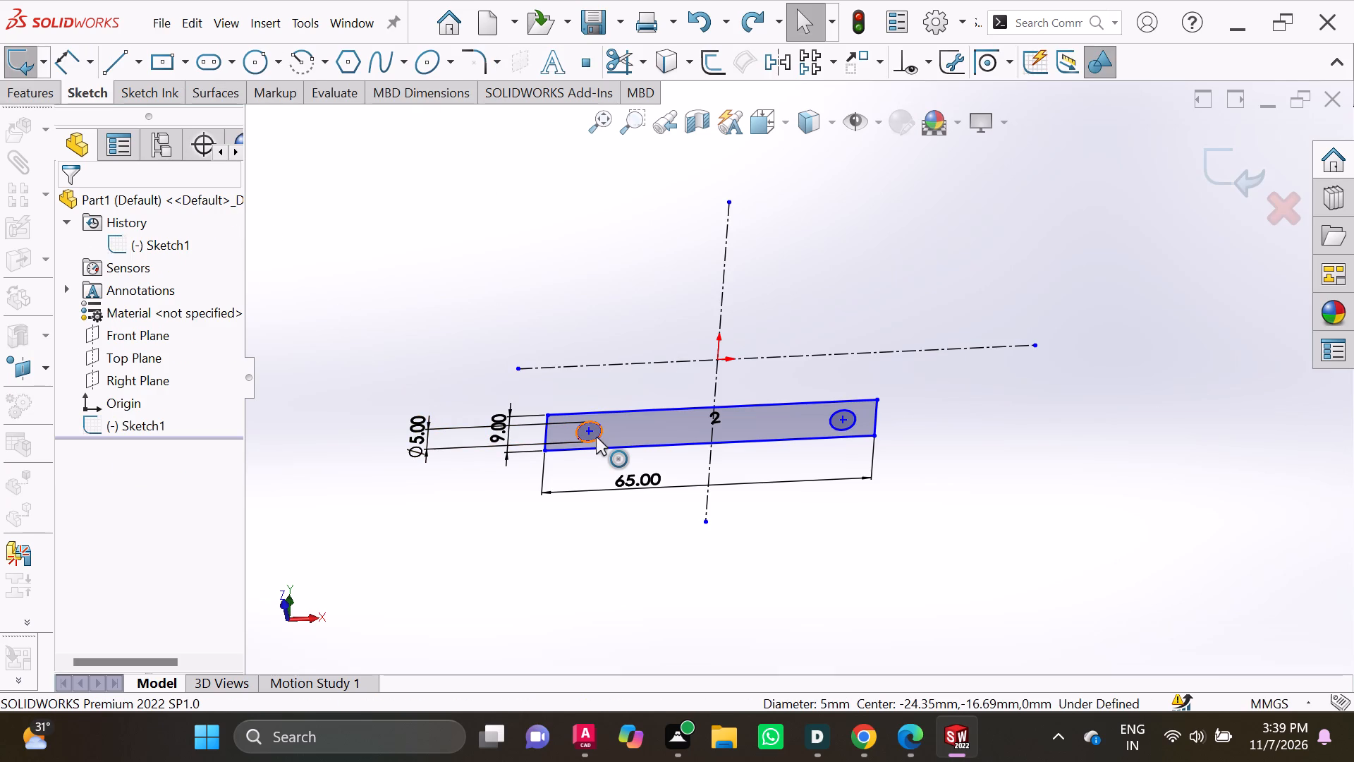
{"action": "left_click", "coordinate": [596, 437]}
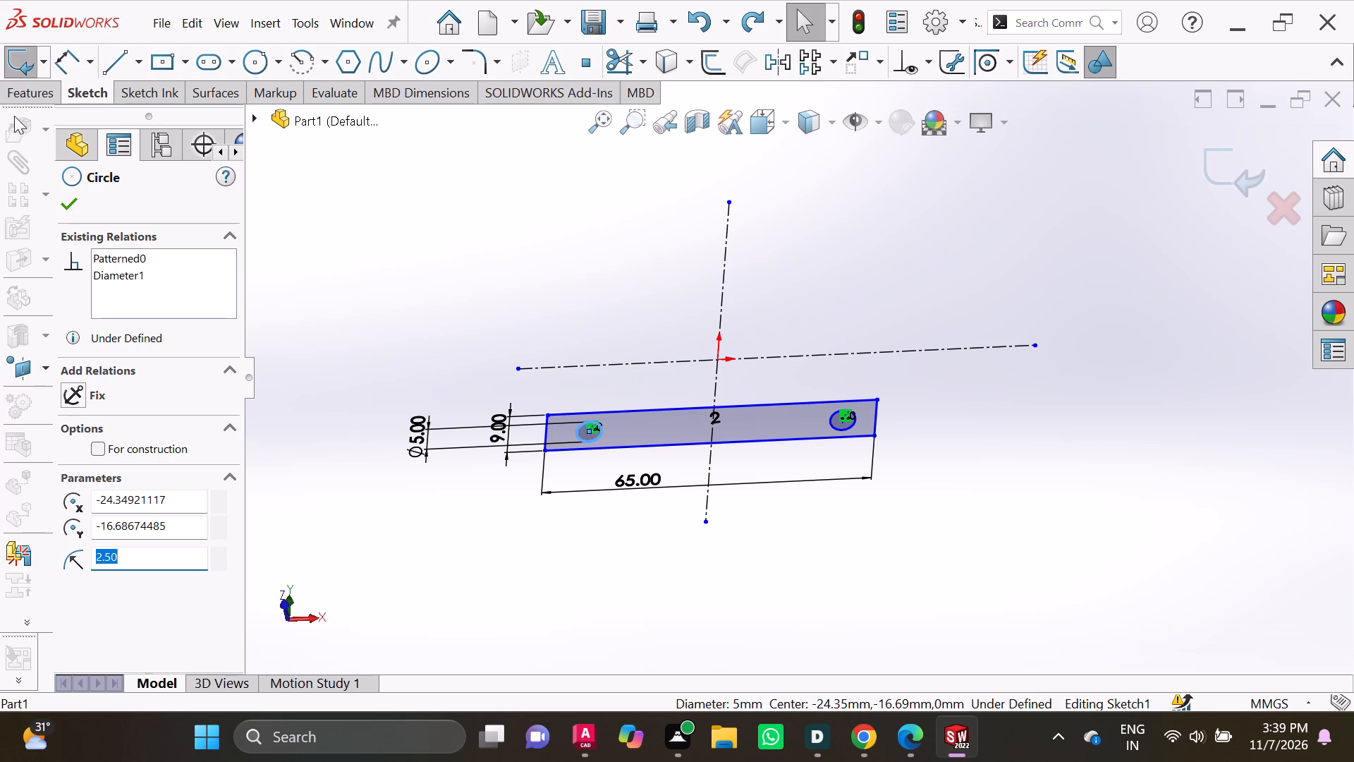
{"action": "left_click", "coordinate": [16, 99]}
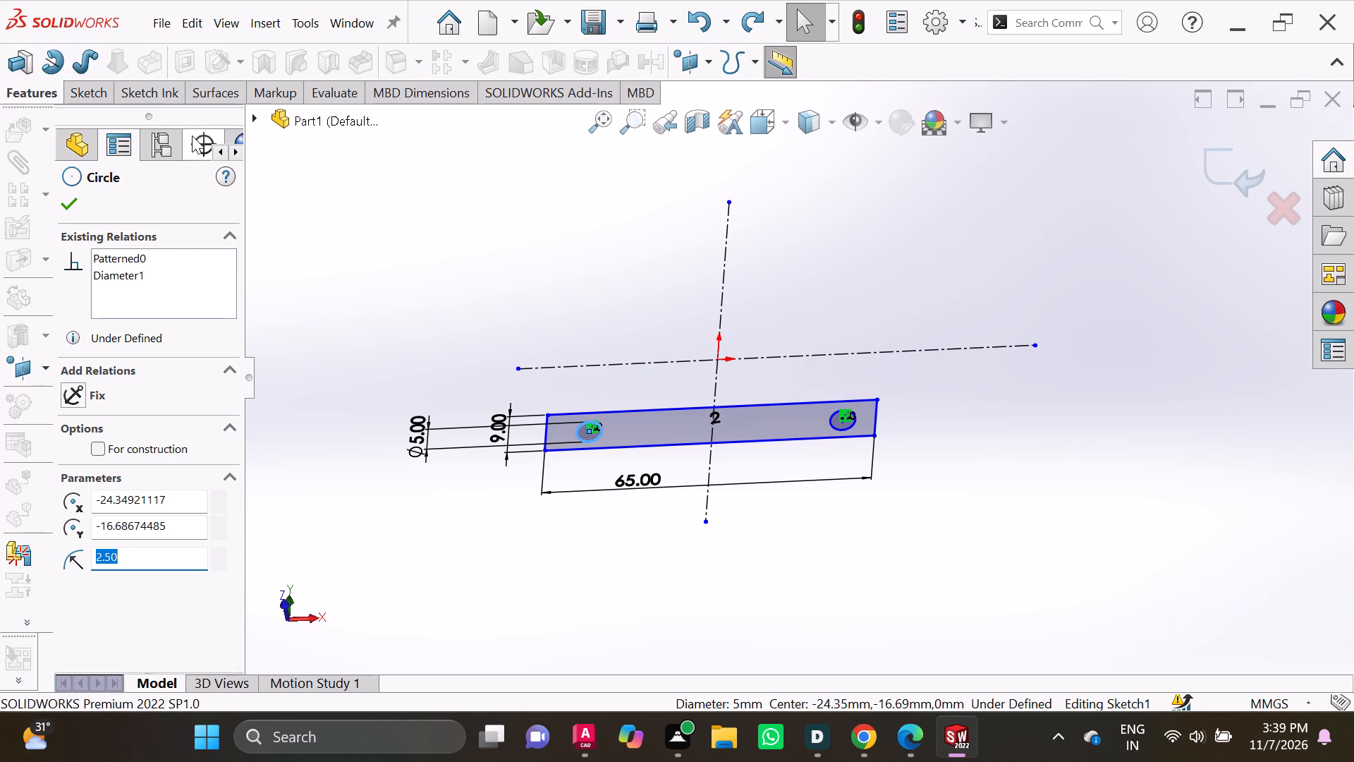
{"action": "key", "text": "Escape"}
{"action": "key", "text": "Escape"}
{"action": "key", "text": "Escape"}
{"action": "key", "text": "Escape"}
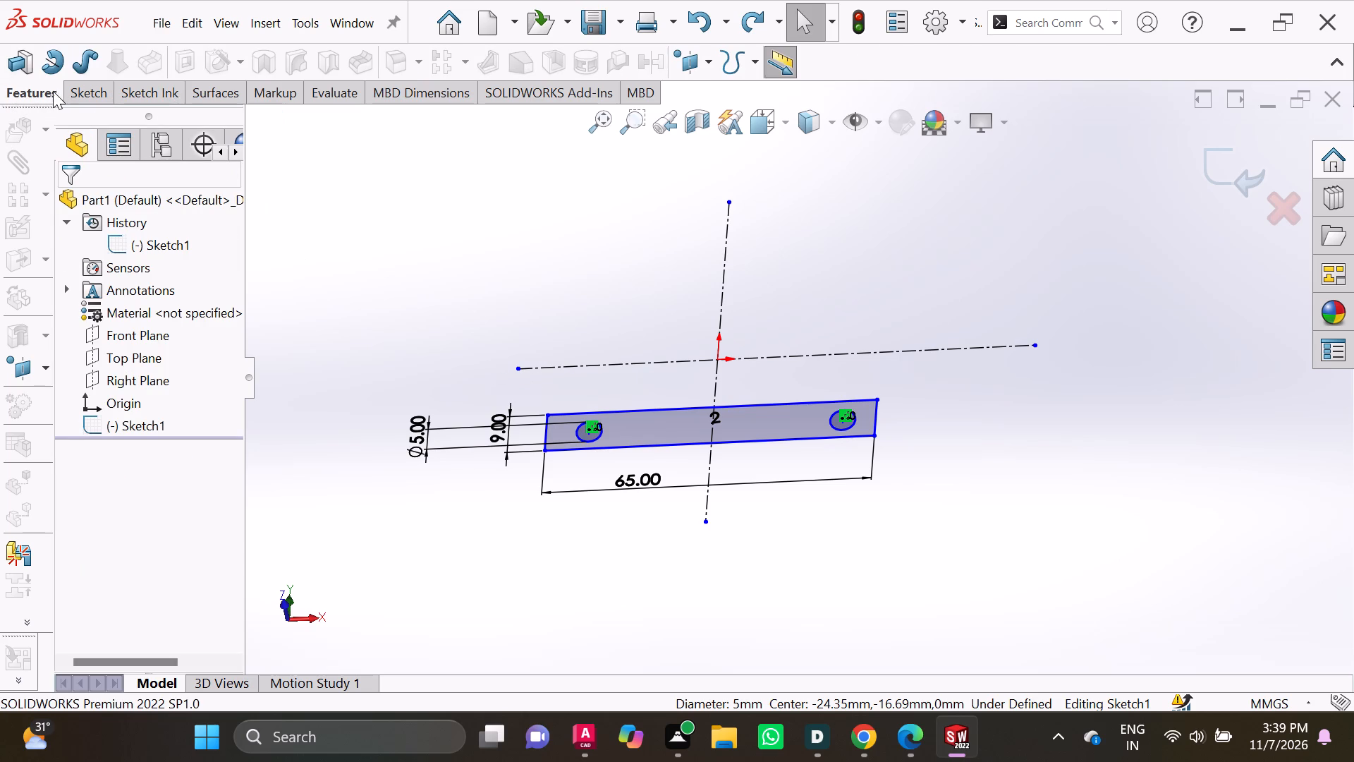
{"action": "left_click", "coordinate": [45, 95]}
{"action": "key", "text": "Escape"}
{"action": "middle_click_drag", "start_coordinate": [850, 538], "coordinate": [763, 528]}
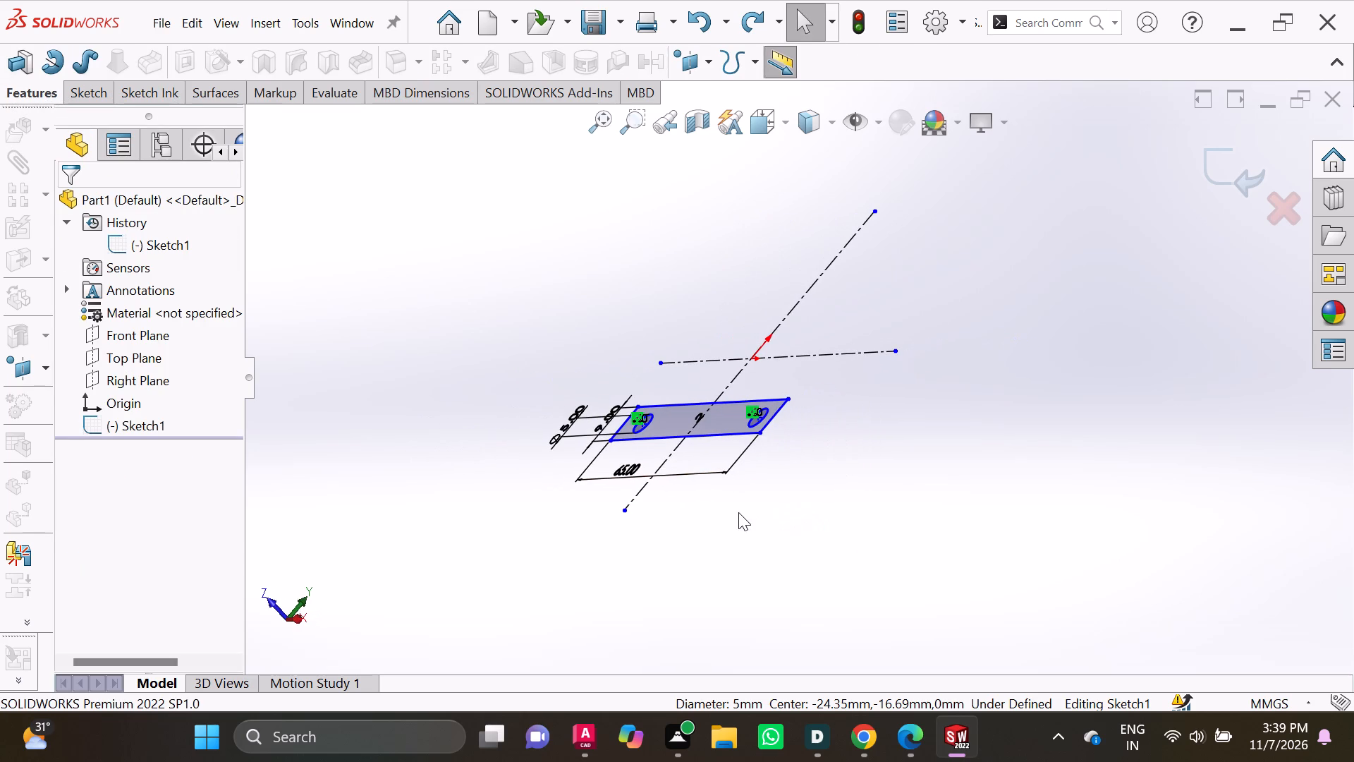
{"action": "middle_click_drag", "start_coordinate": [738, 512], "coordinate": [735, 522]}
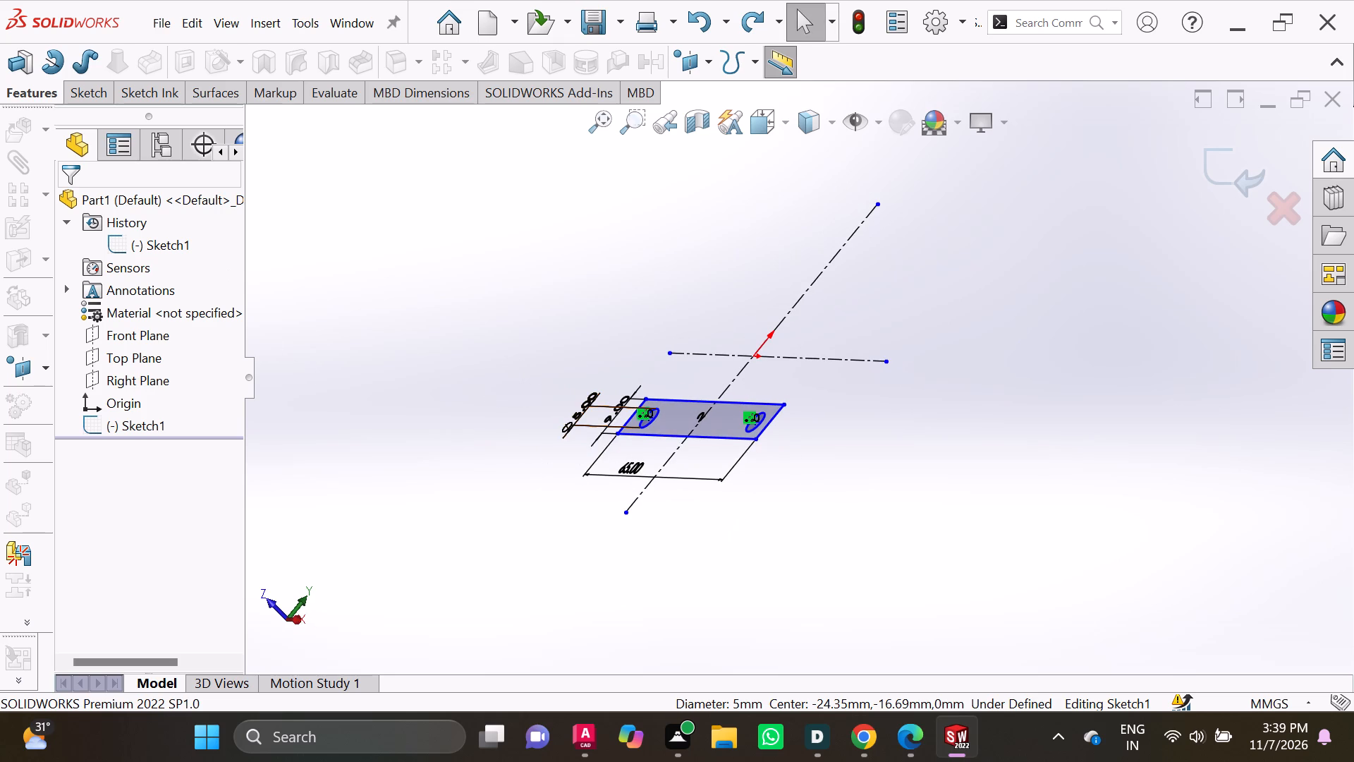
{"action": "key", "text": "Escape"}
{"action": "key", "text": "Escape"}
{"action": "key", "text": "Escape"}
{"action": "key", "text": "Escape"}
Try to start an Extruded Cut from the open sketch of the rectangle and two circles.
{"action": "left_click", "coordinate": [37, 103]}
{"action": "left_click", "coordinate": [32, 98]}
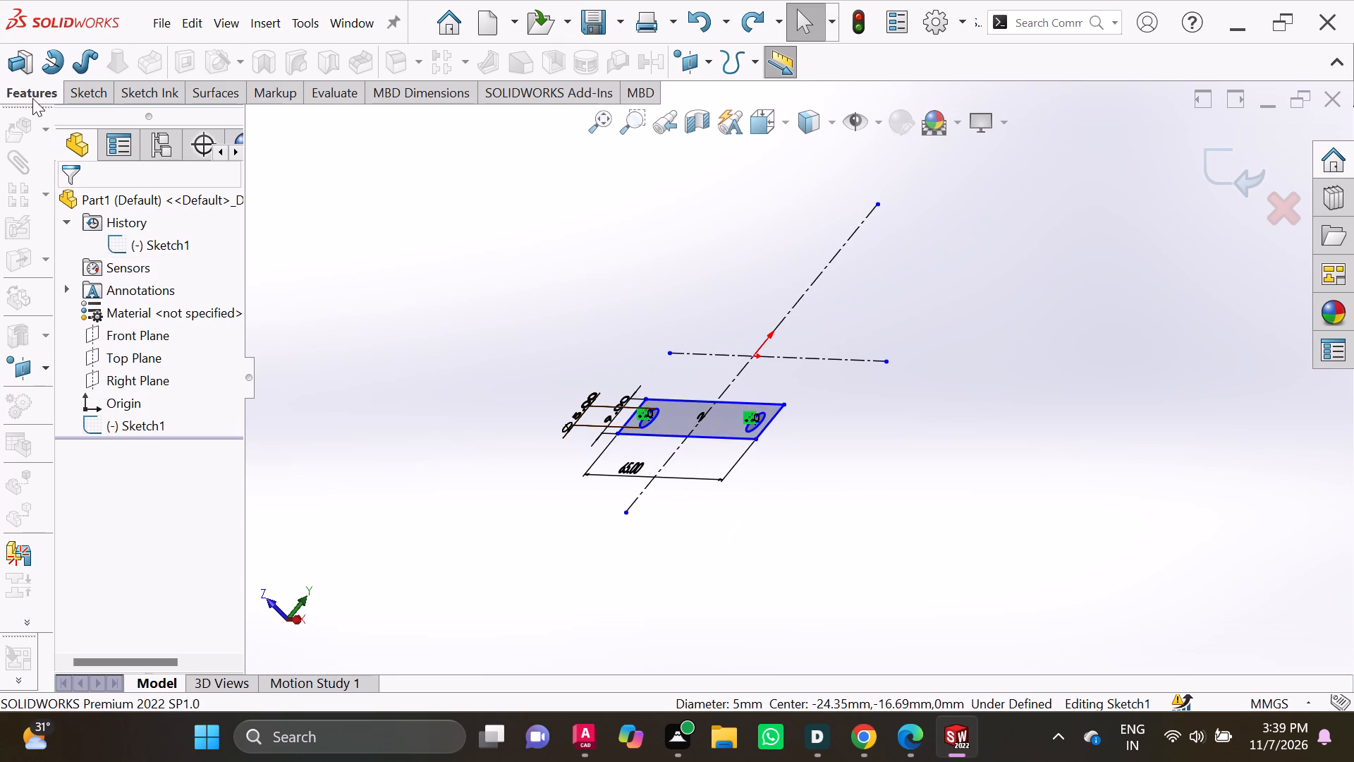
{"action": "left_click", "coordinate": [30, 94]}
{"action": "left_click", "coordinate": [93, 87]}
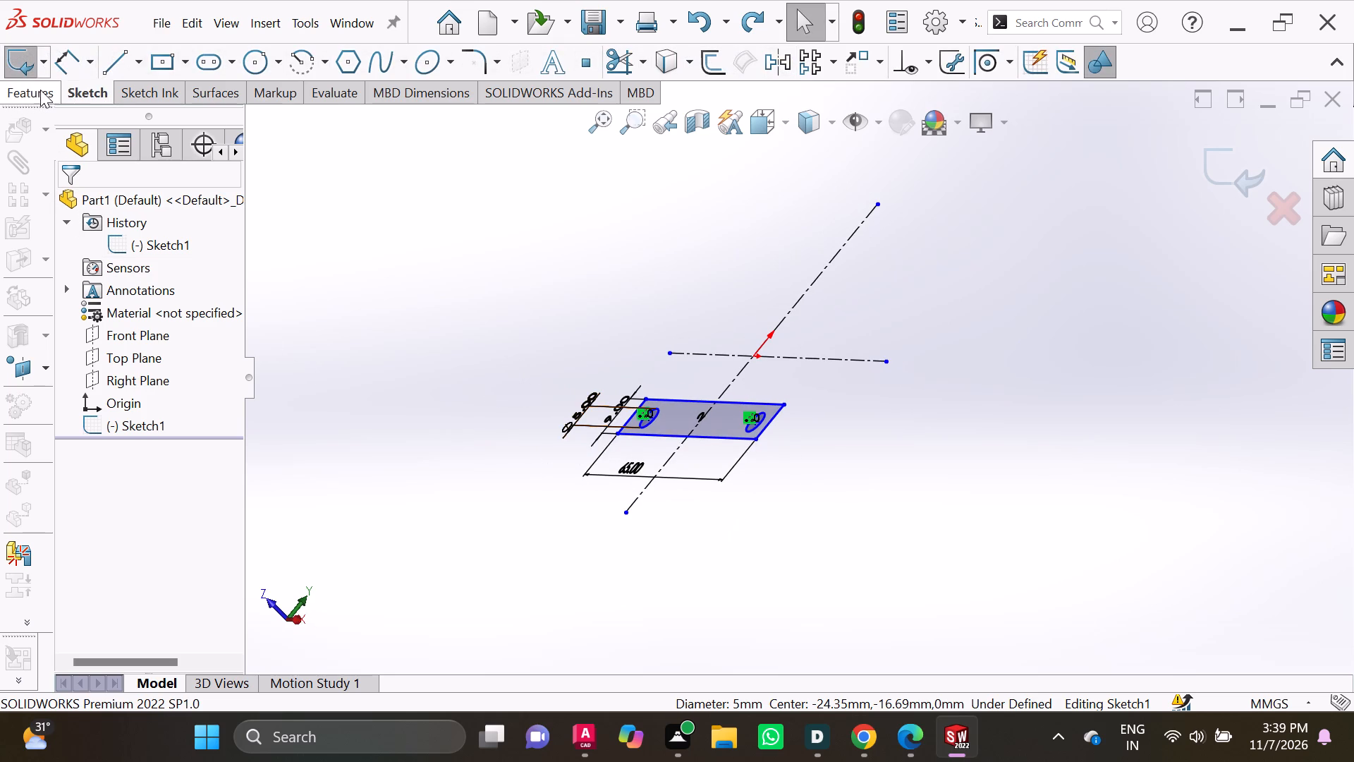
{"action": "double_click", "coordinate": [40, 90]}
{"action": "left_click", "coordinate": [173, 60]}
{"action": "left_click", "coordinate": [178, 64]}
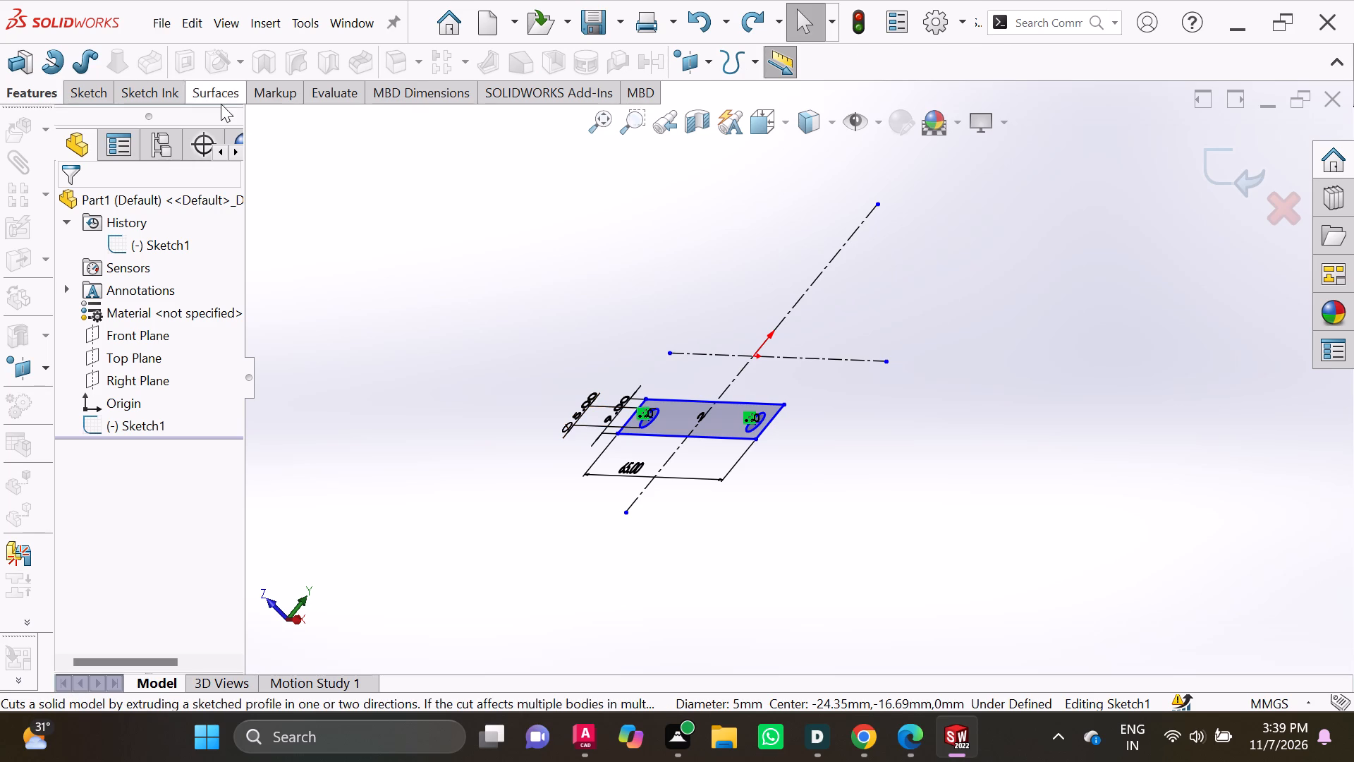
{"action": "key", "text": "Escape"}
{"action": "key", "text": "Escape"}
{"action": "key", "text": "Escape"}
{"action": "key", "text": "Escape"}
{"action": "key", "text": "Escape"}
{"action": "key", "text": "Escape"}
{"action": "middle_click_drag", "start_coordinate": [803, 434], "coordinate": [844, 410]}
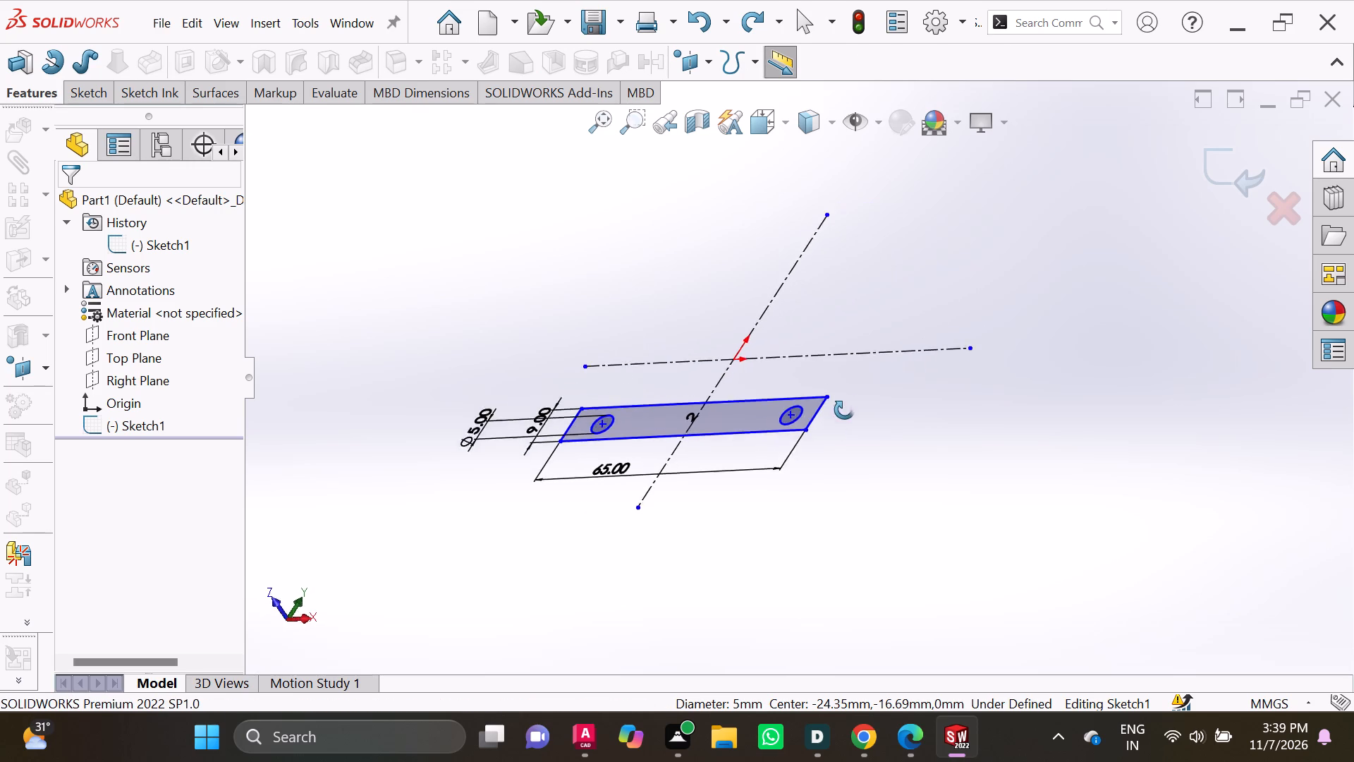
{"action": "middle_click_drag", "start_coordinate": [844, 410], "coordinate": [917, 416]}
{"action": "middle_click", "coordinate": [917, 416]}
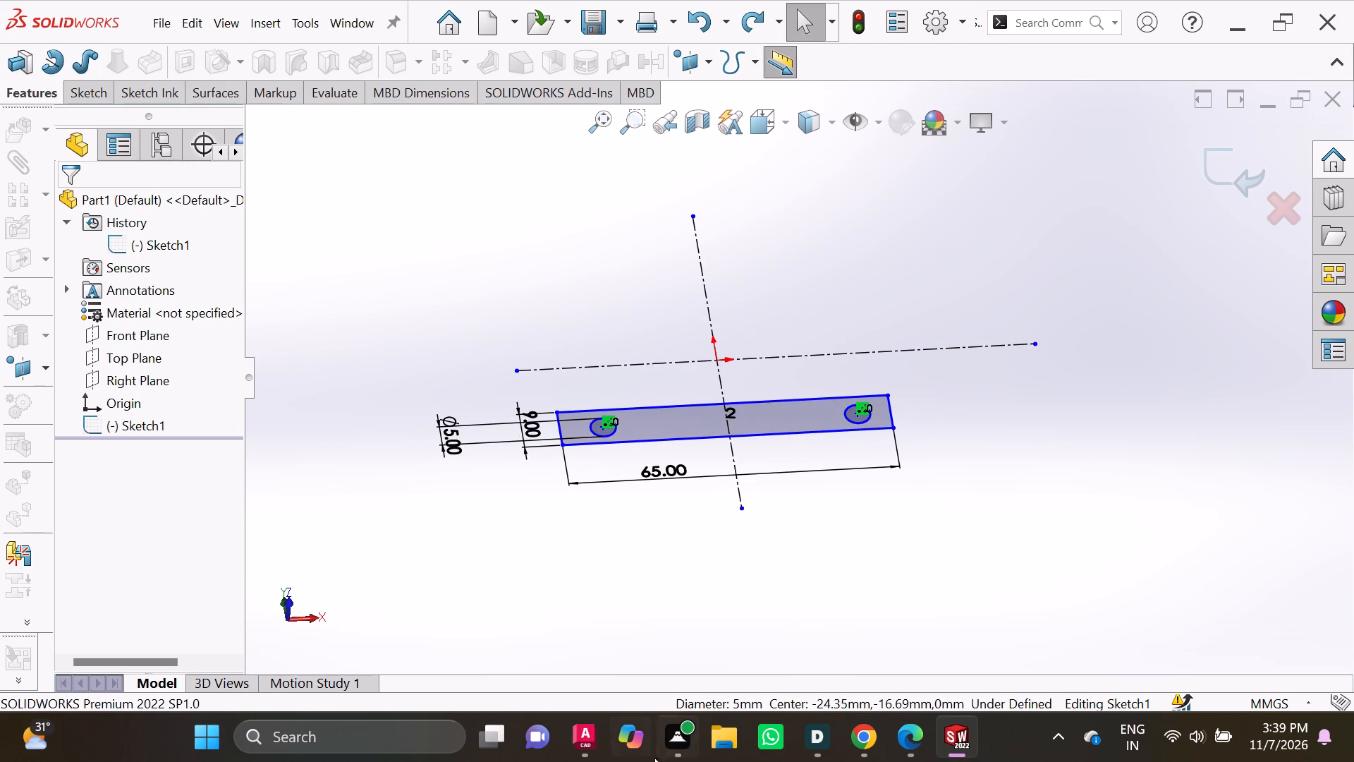
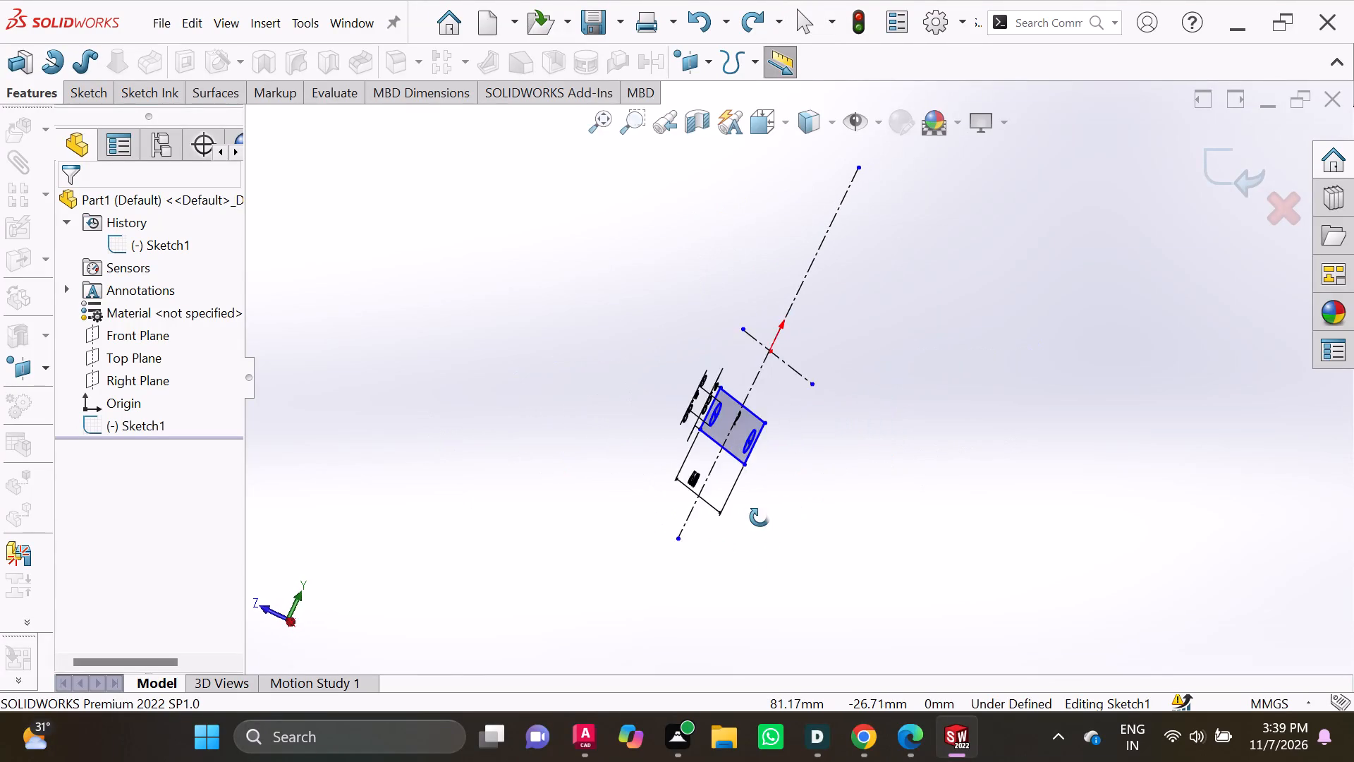
Examine the open sketch of the rectangle, two circles and centerlines from several angles.
{"action": "middle_click_drag", "start_coordinate": [846, 545], "coordinate": [1034, 550]}
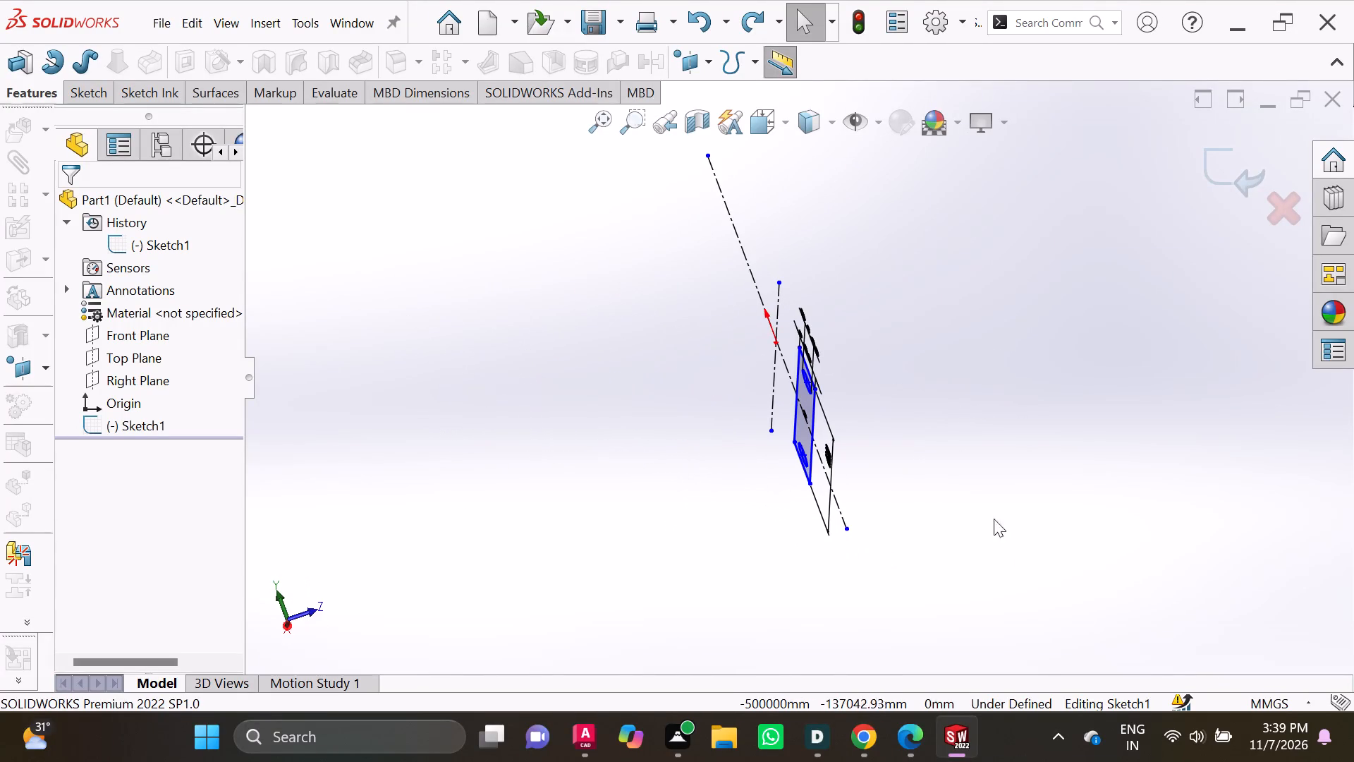
{"action": "middle_click_drag", "start_coordinate": [738, 502], "coordinate": [626, 524]}
{"action": "middle_click_drag", "start_coordinate": [571, 564], "coordinate": [558, 570]}
{"action": "middle_click_drag", "start_coordinate": [558, 570], "coordinate": [555, 570]}
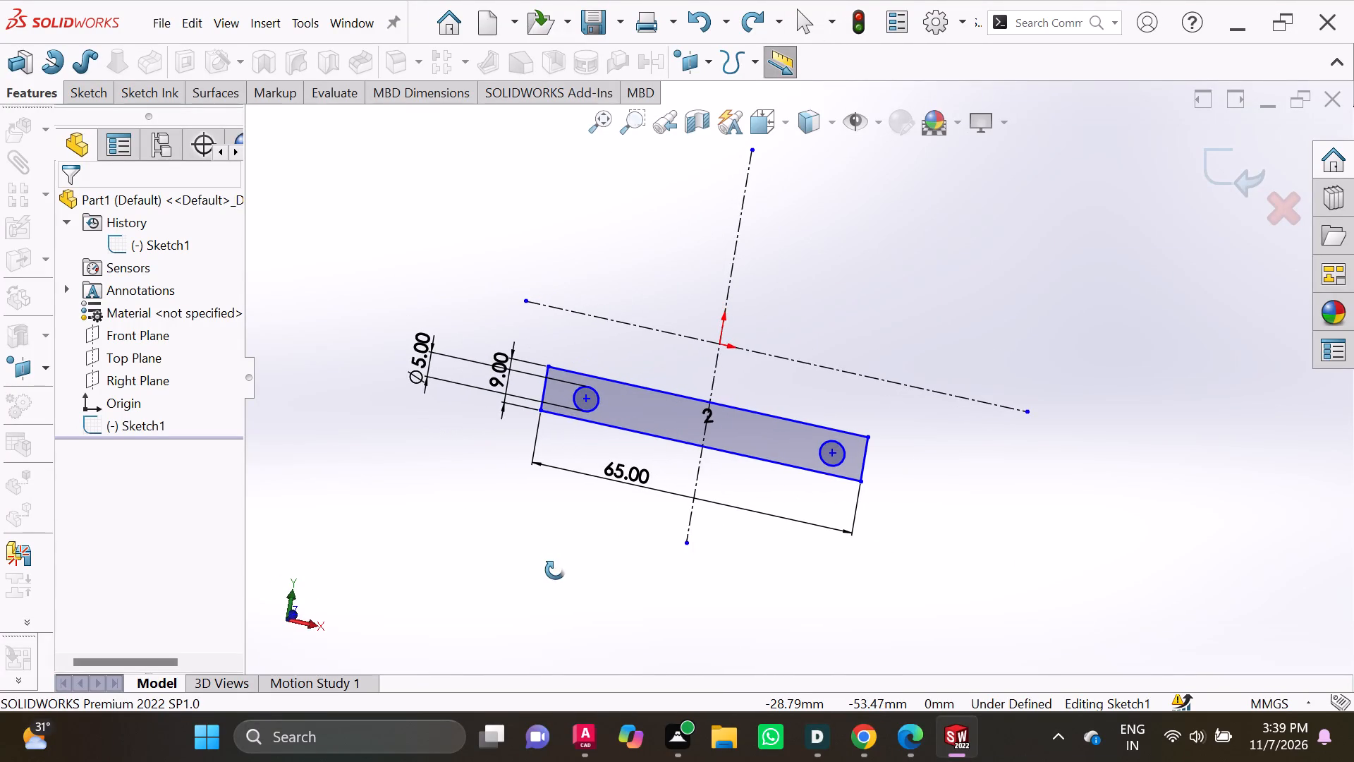
{"action": "middle_click_drag", "start_coordinate": [555, 570], "coordinate": [487, 509]}
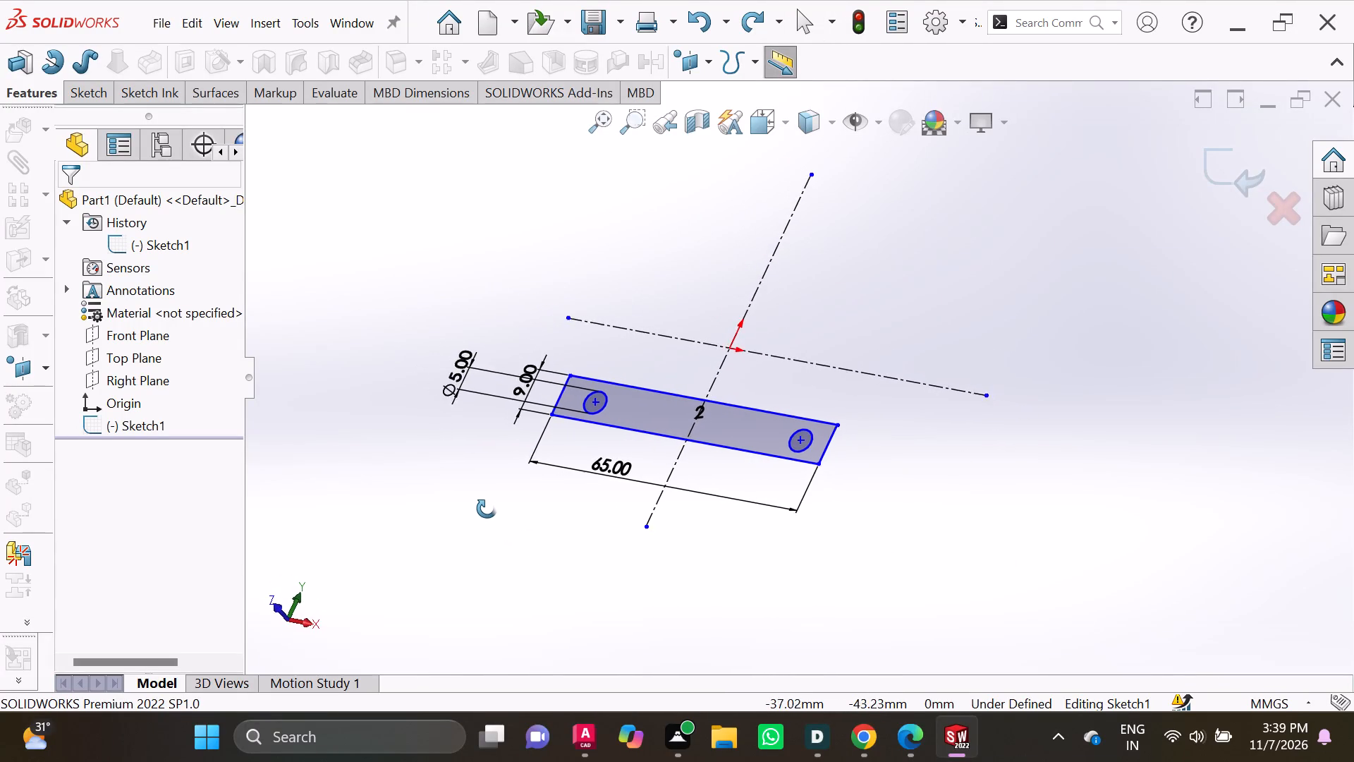
{"action": "middle_click_drag", "start_coordinate": [487, 509], "coordinate": [473, 497]}
{"action": "middle_click", "coordinate": [469, 496]}
{"action": "middle_click", "coordinate": [468, 493]}
{"action": "middle_click", "coordinate": [468, 493]}
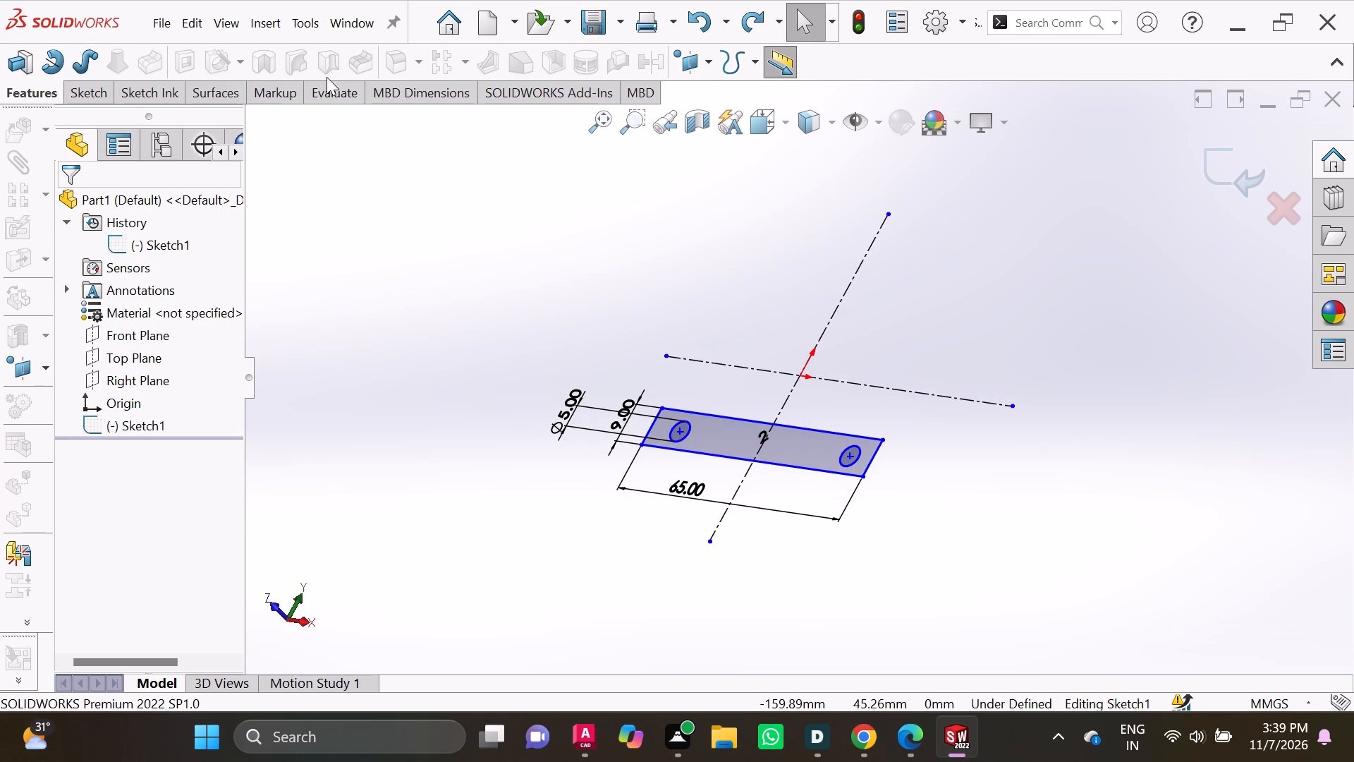
Extrude the sketched rectangle with its two circular holes as a blind boss 3.50 mm deep from the sketch plane.
{"action": "left_click", "coordinate": [187, 54]}
{"action": "left_click", "coordinate": [30, 95]}
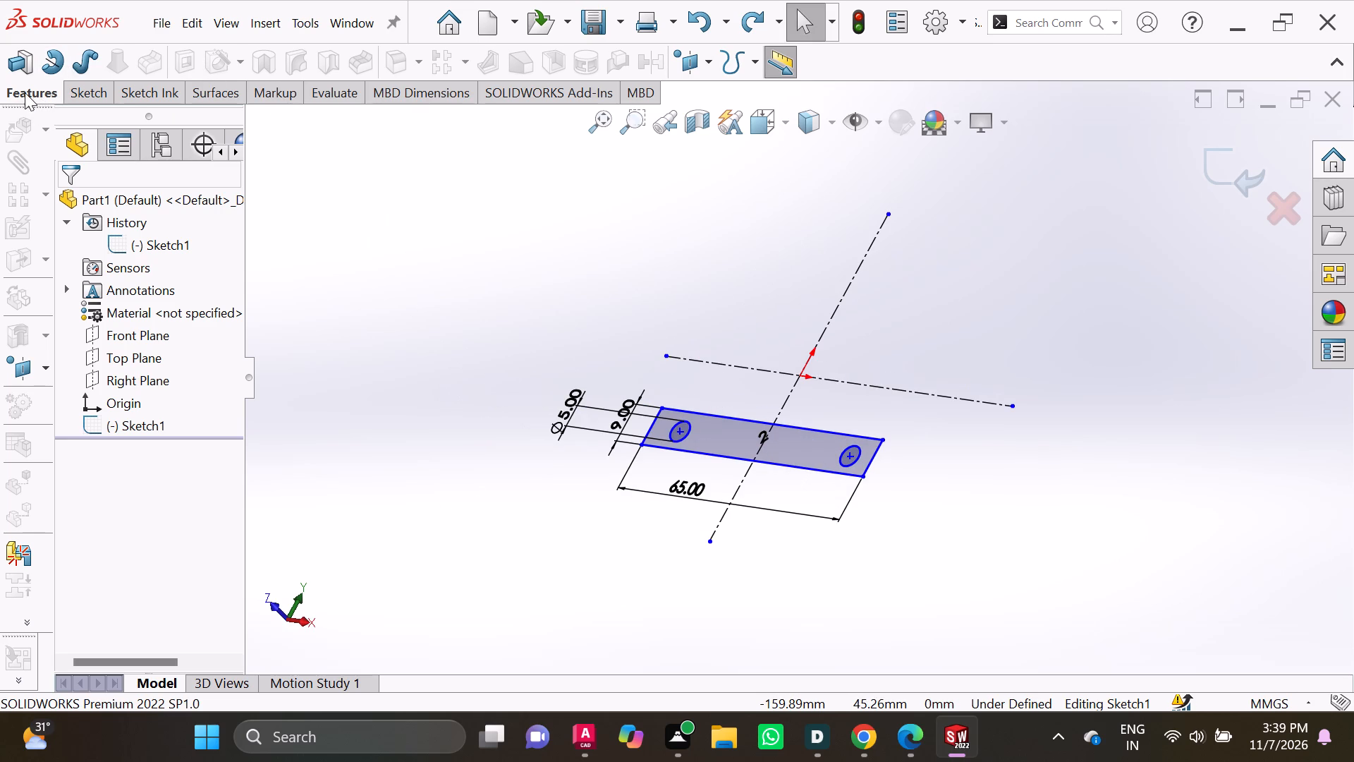
{"action": "left_click", "coordinate": [29, 95]}
{"action": "left_click", "coordinate": [98, 90]}
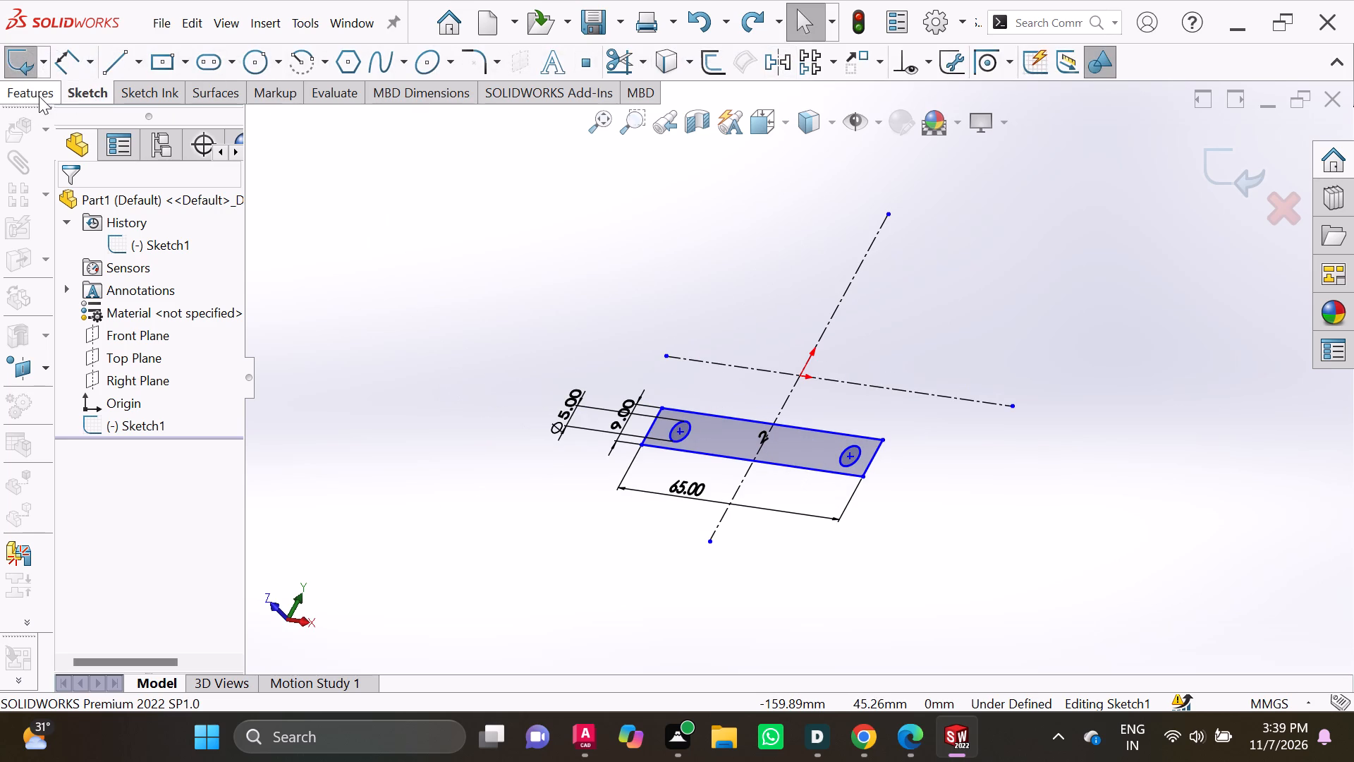
{"action": "left_click", "coordinate": [39, 96]}
{"action": "left_click", "coordinate": [21, 60]}
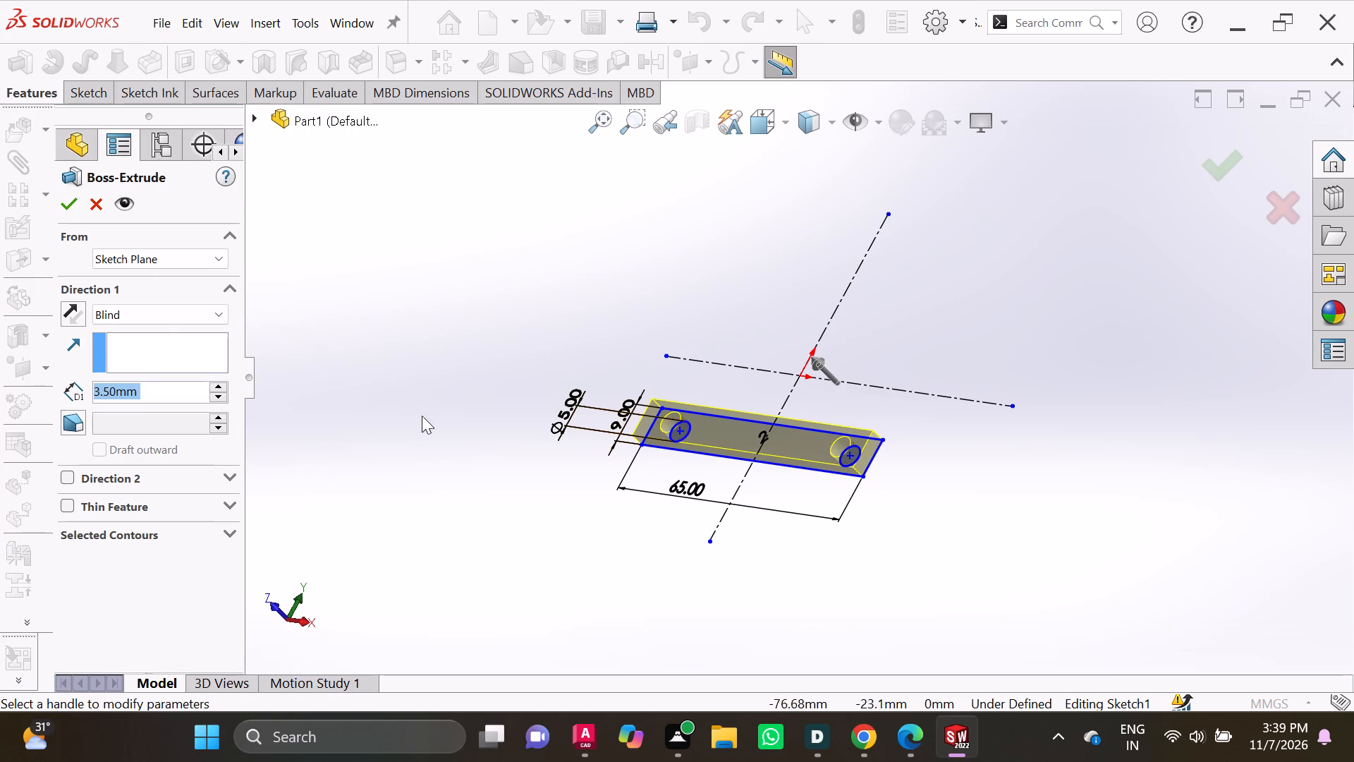
{"action": "left_click", "coordinate": [78, 319]}
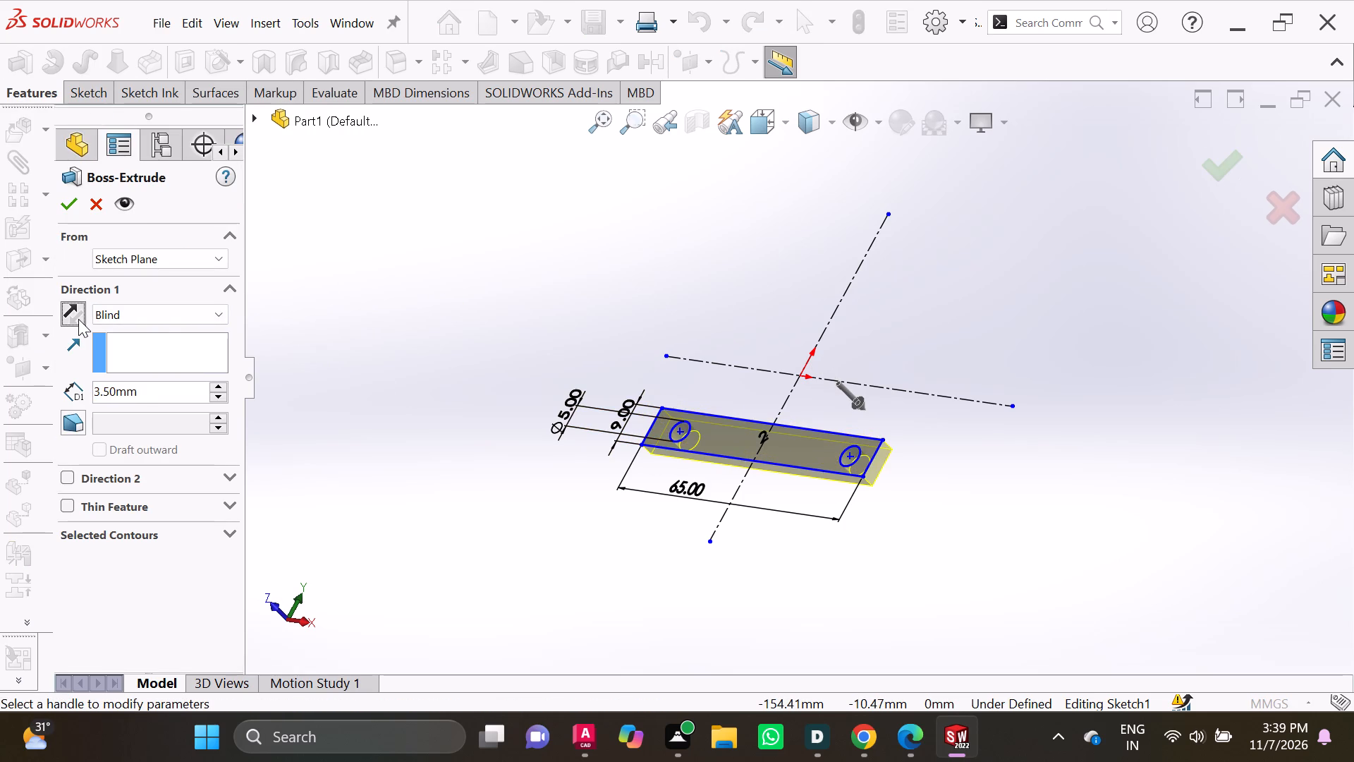
{"action": "left_click", "coordinate": [71, 306]}
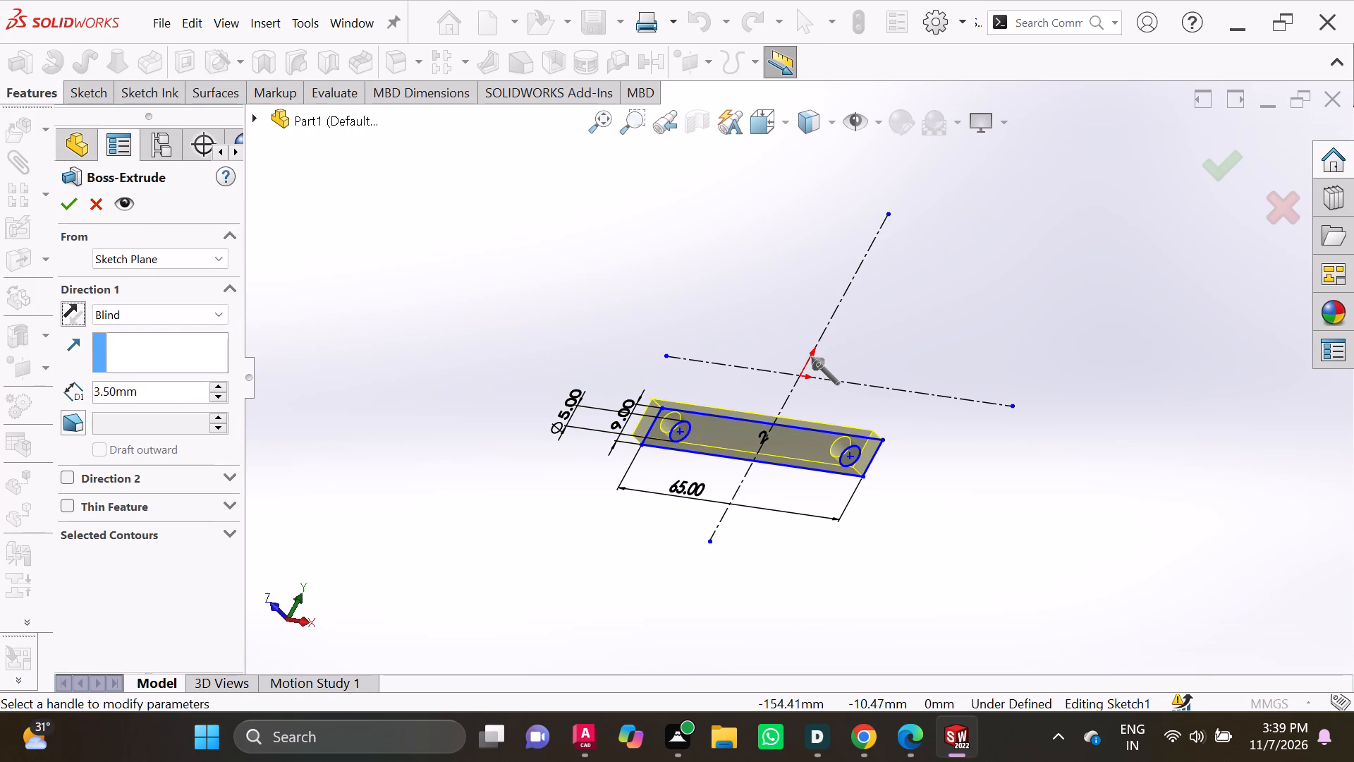
{"action": "key", "text": "3"}
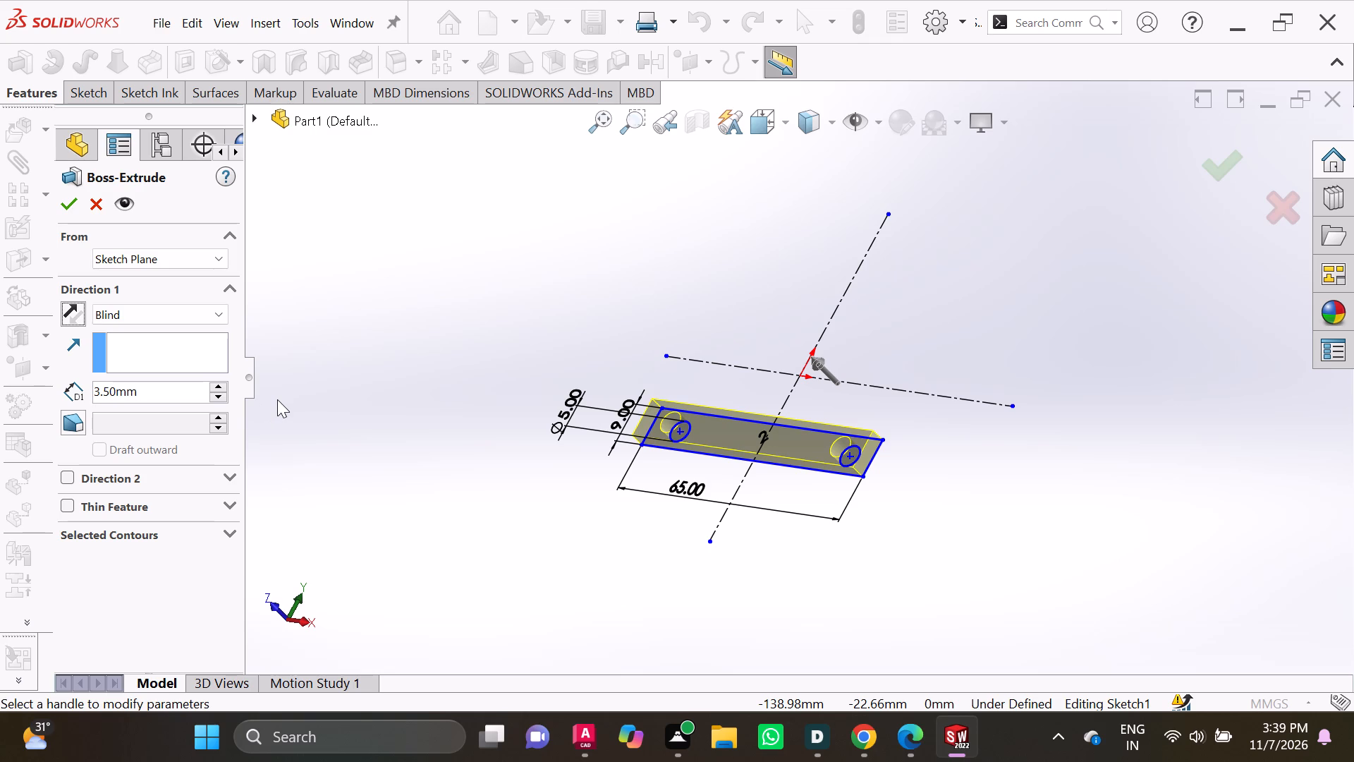
{"action": "key", "text": "period"}
{"action": "type", "text": "50"}
{"action": "key", "text": "Return"}
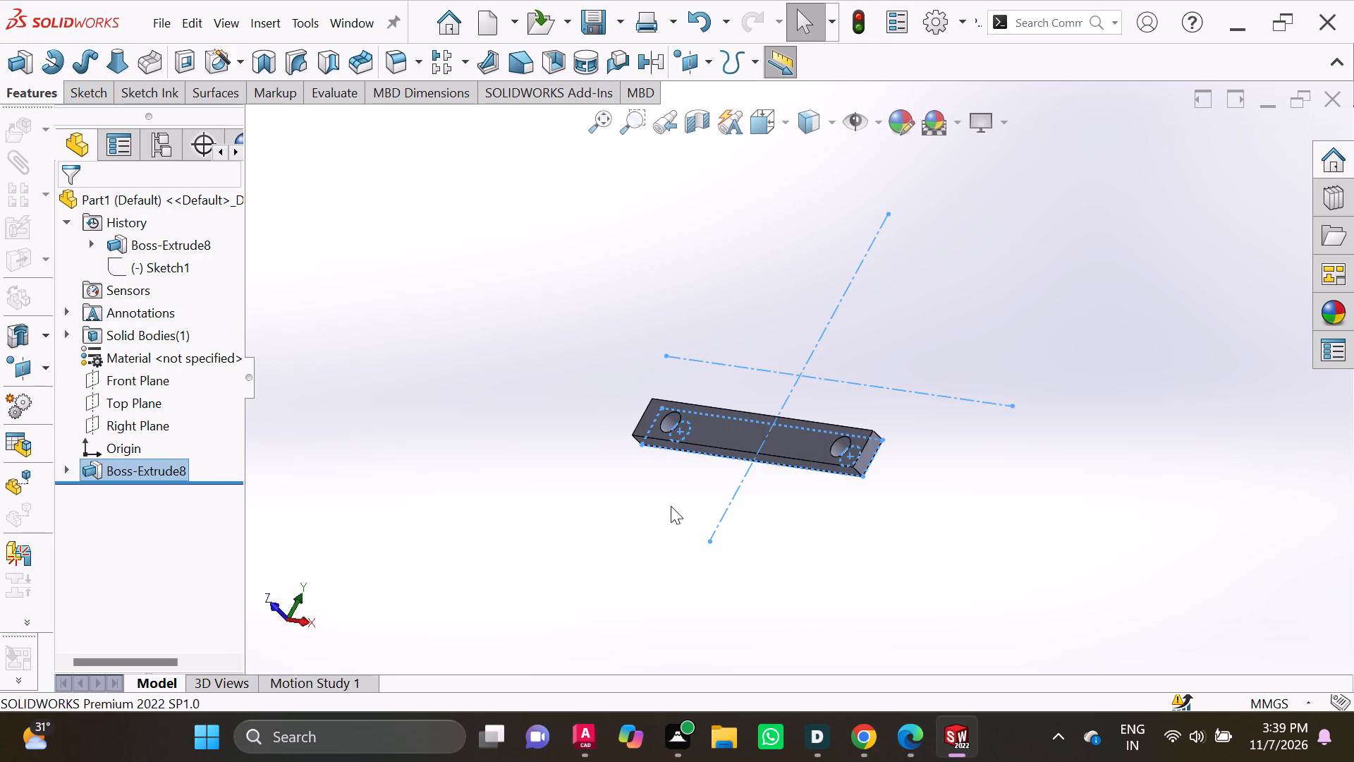
{"action": "key", "text": "Escape"}
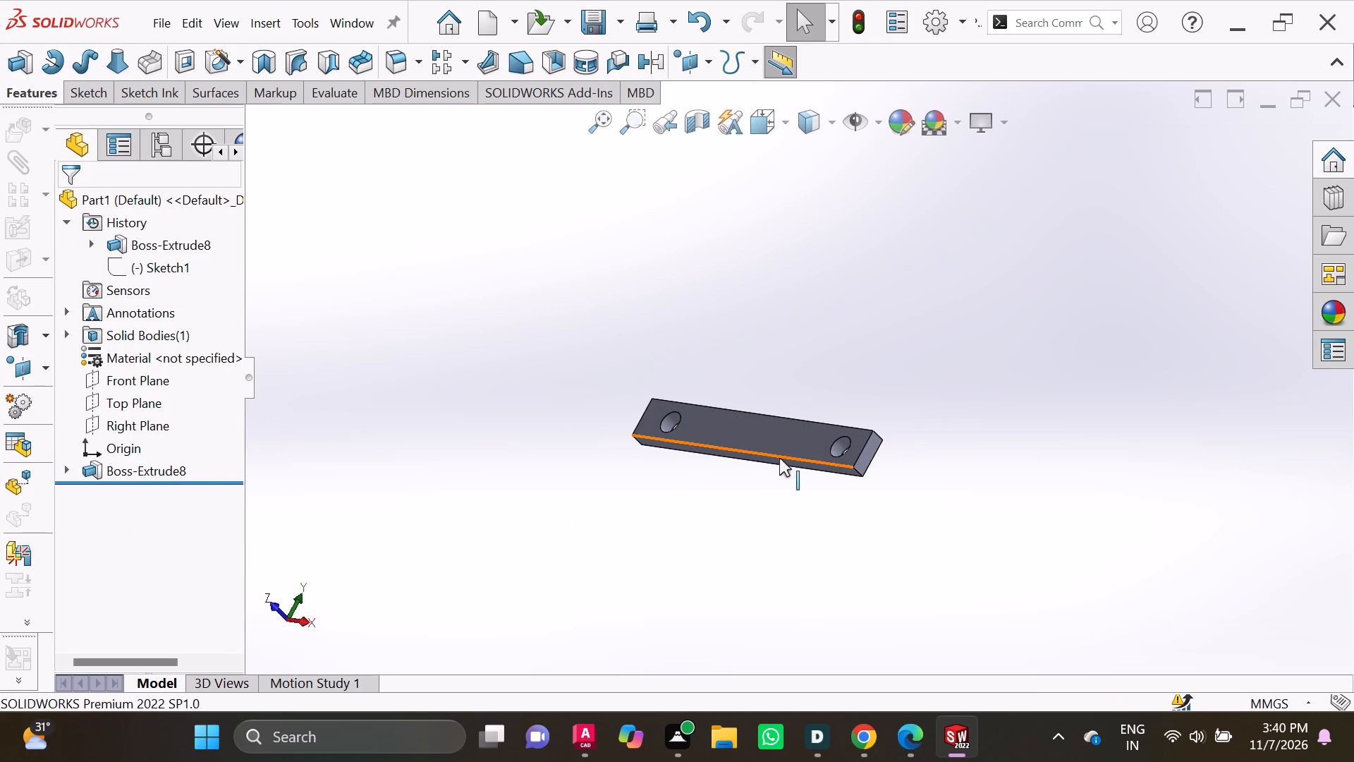
Examine the extruded bar's faces, edges and two through holes from all sides and at different zoom levels.
{"action": "middle_click_drag", "start_coordinate": [896, 418], "coordinate": [939, 421]}
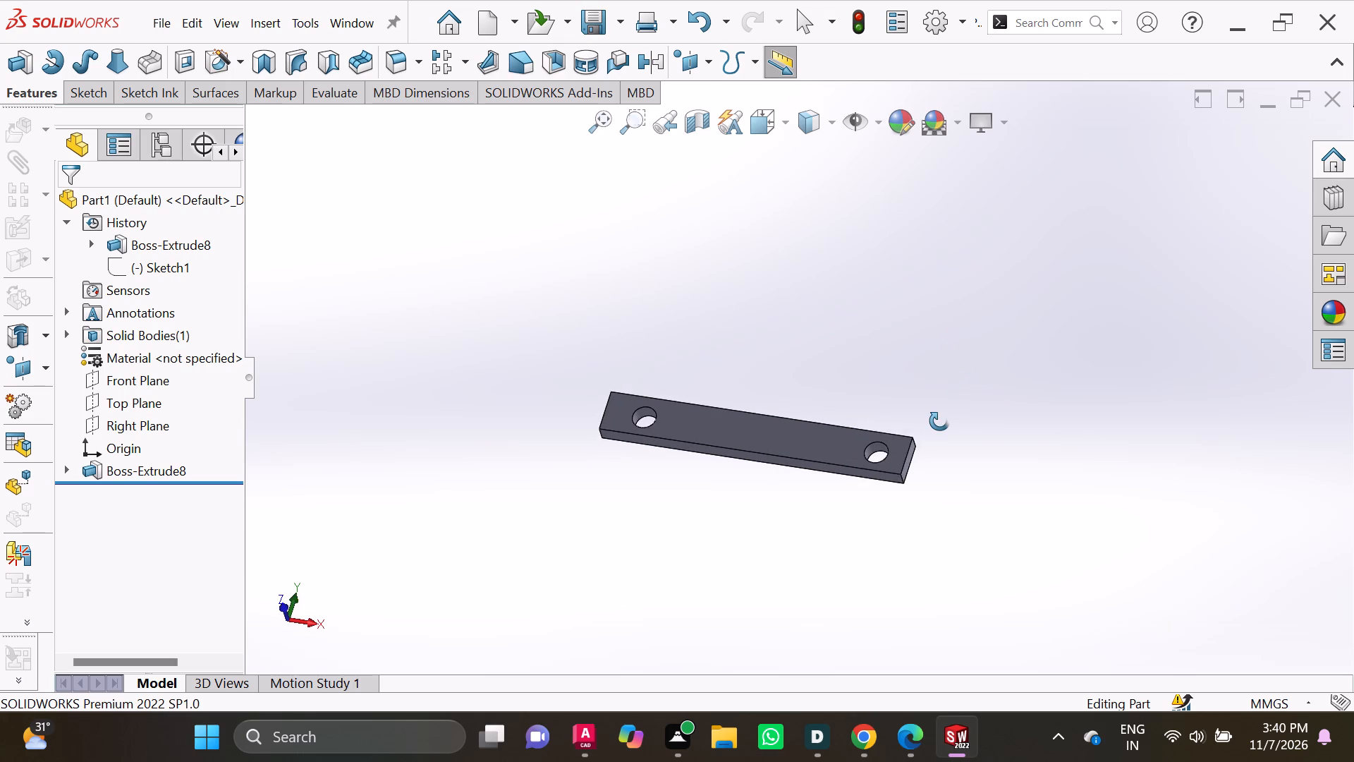
{"action": "middle_click_drag", "start_coordinate": [939, 421], "coordinate": [976, 437]}
{"action": "middle_click_drag", "start_coordinate": [985, 442], "coordinate": [970, 404]}
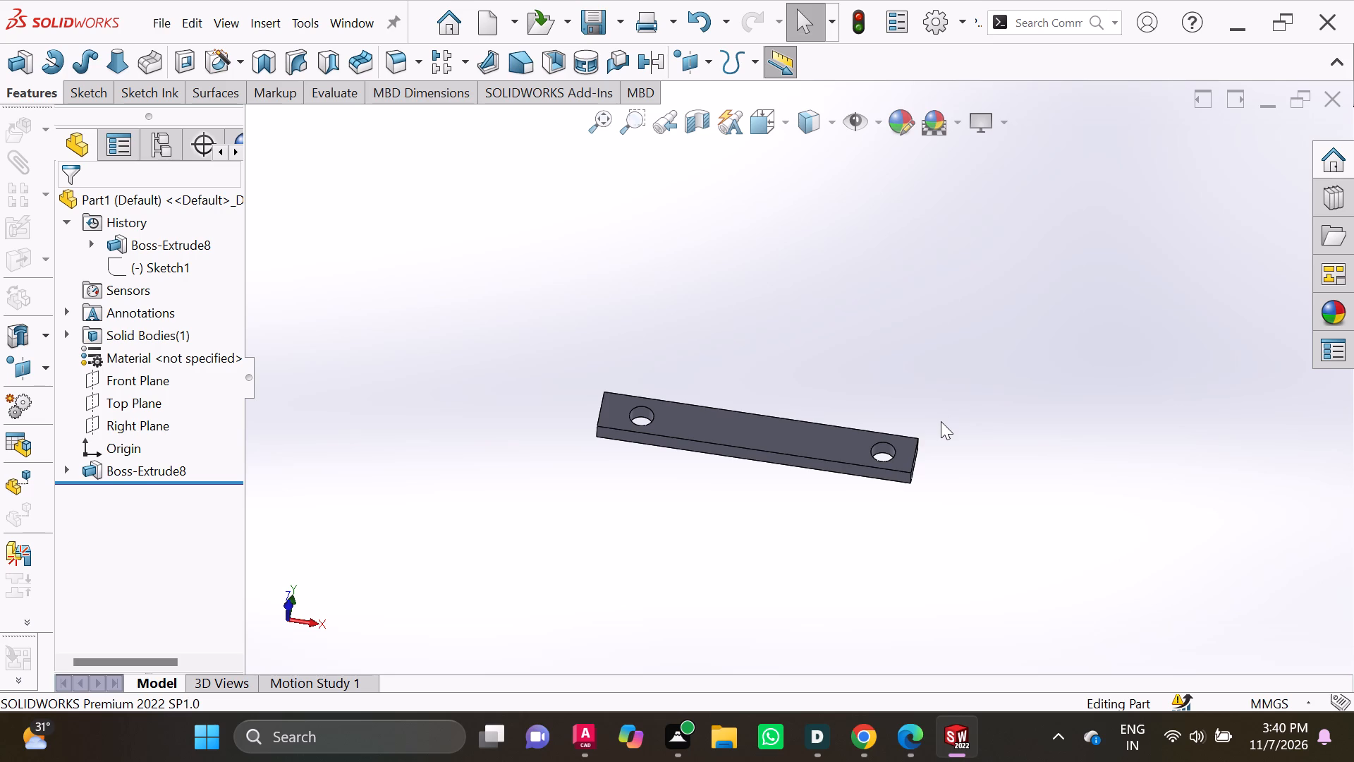
{"action": "middle_click_drag", "start_coordinate": [941, 421], "coordinate": [771, 483]}
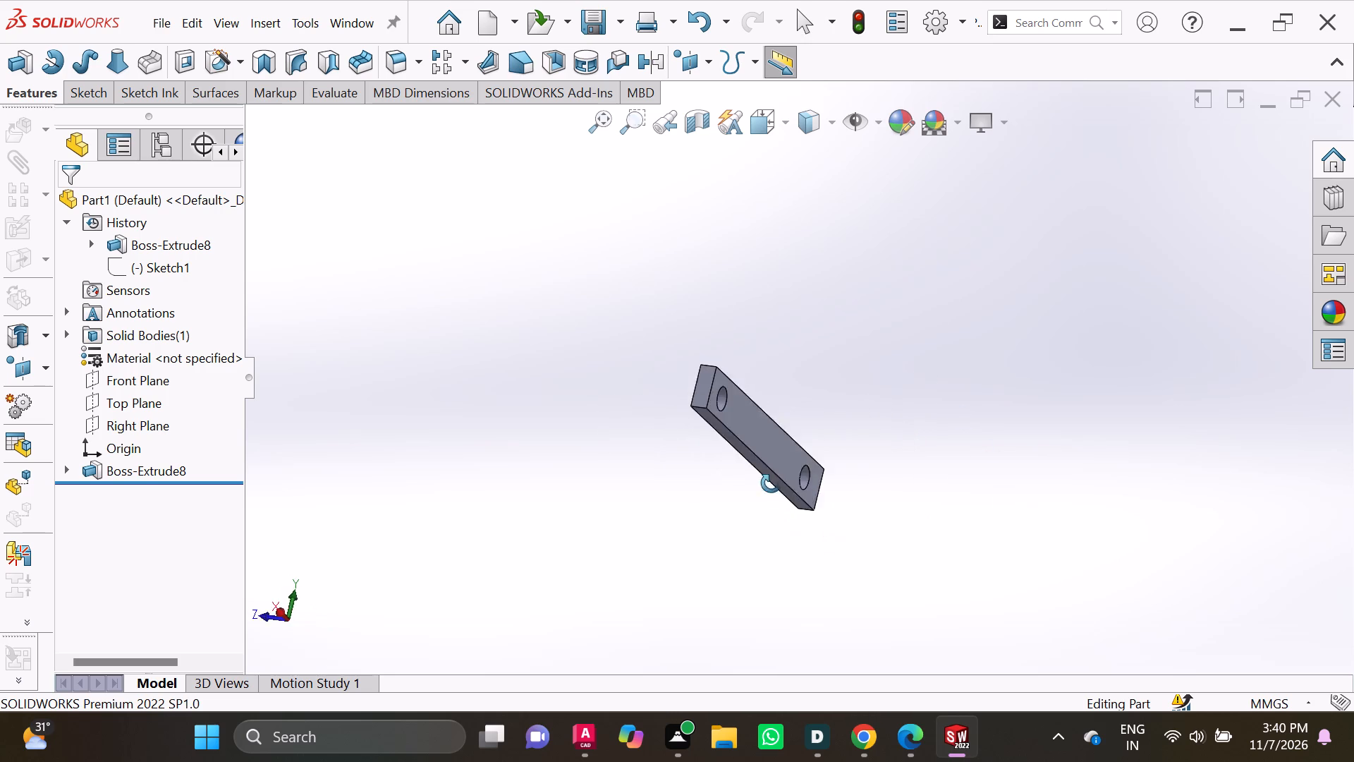
{"action": "middle_click_drag", "start_coordinate": [771, 483], "coordinate": [856, 571]}
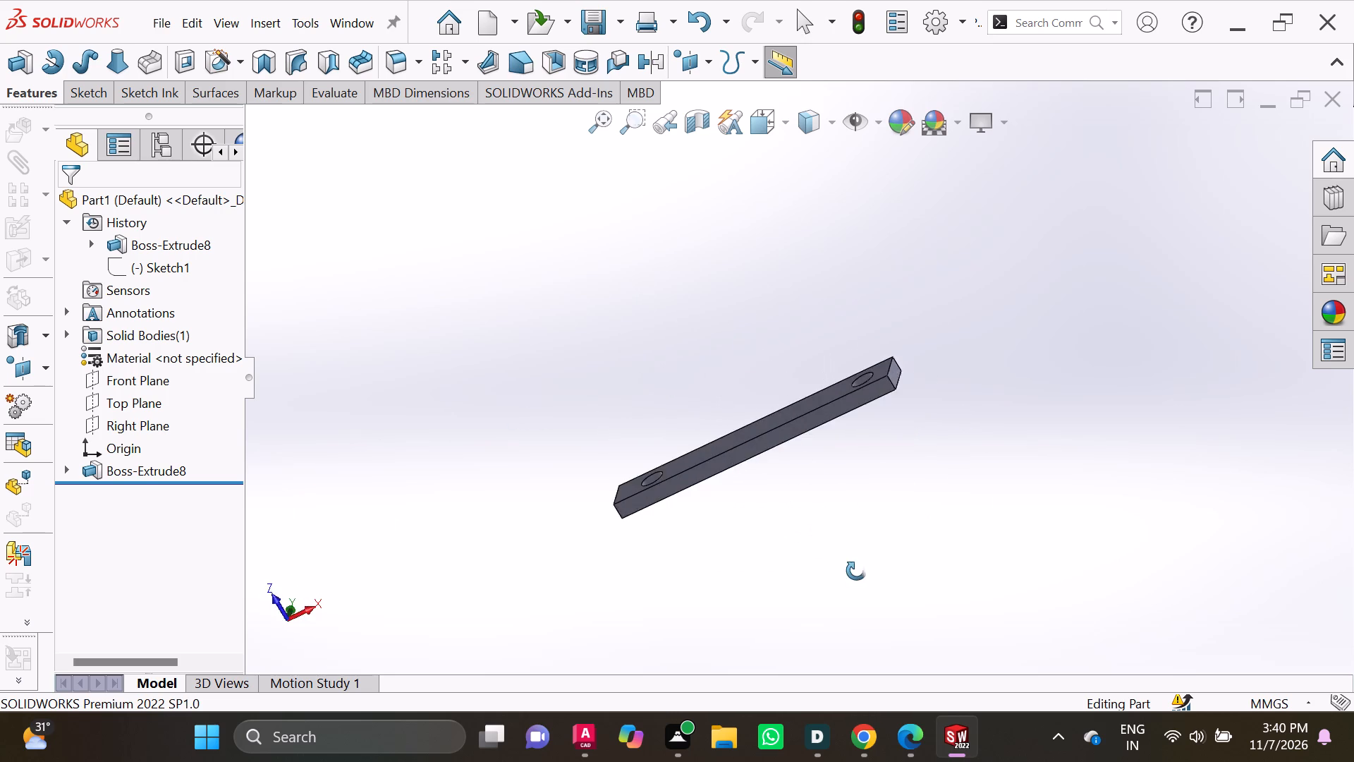
{"action": "middle_click_drag", "start_coordinate": [856, 571], "coordinate": [947, 574]}
{"action": "middle_click_drag", "start_coordinate": [937, 564], "coordinate": [874, 610]}
{"action": "middle_click_drag", "start_coordinate": [926, 443], "coordinate": [922, 537]}
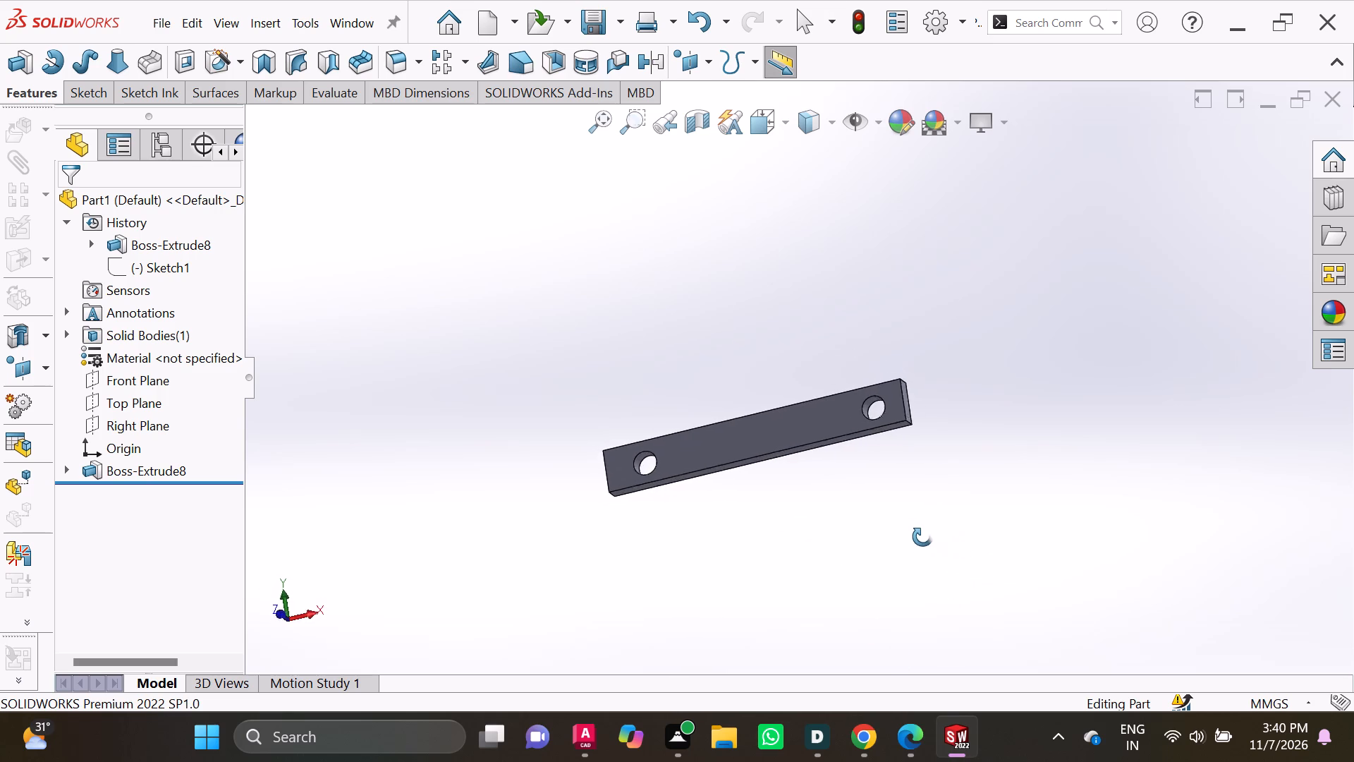
{"action": "middle_click_drag", "start_coordinate": [922, 537], "coordinate": [911, 527]}
{"action": "middle_click_drag", "start_coordinate": [904, 447], "coordinate": [942, 497]}
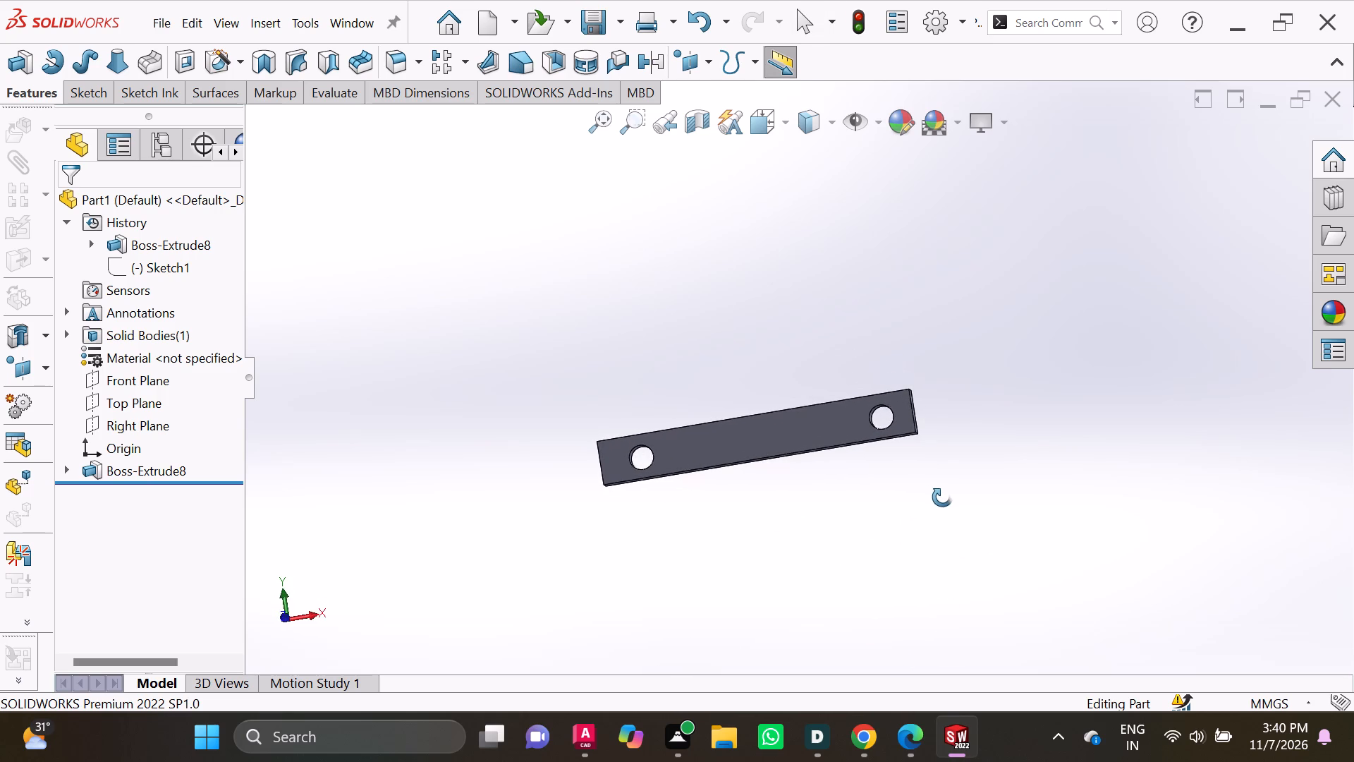
{"action": "middle_click_drag", "start_coordinate": [942, 497], "coordinate": [950, 536]}
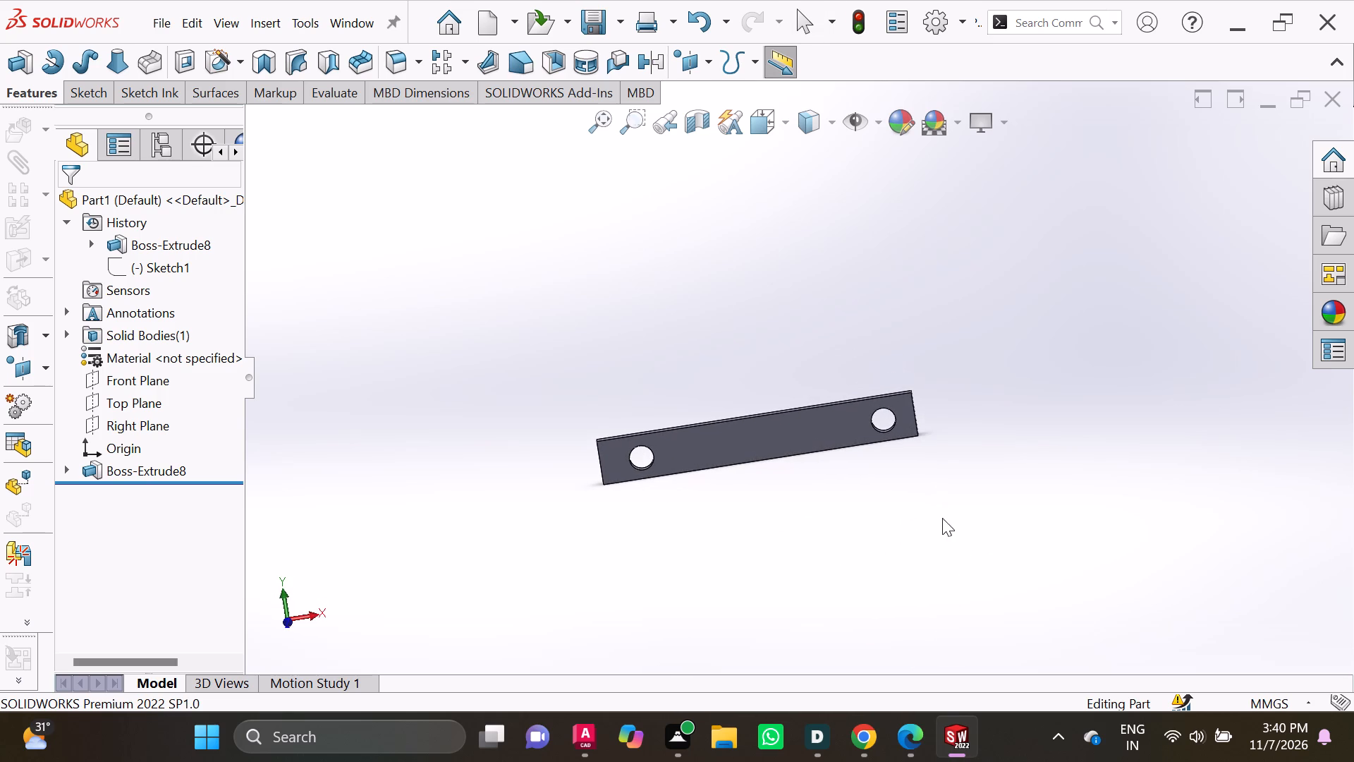
{"action": "middle_click", "coordinate": [620, 428]}
{"action": "middle_click_drag", "start_coordinate": [616, 394], "coordinate": [637, 373]}
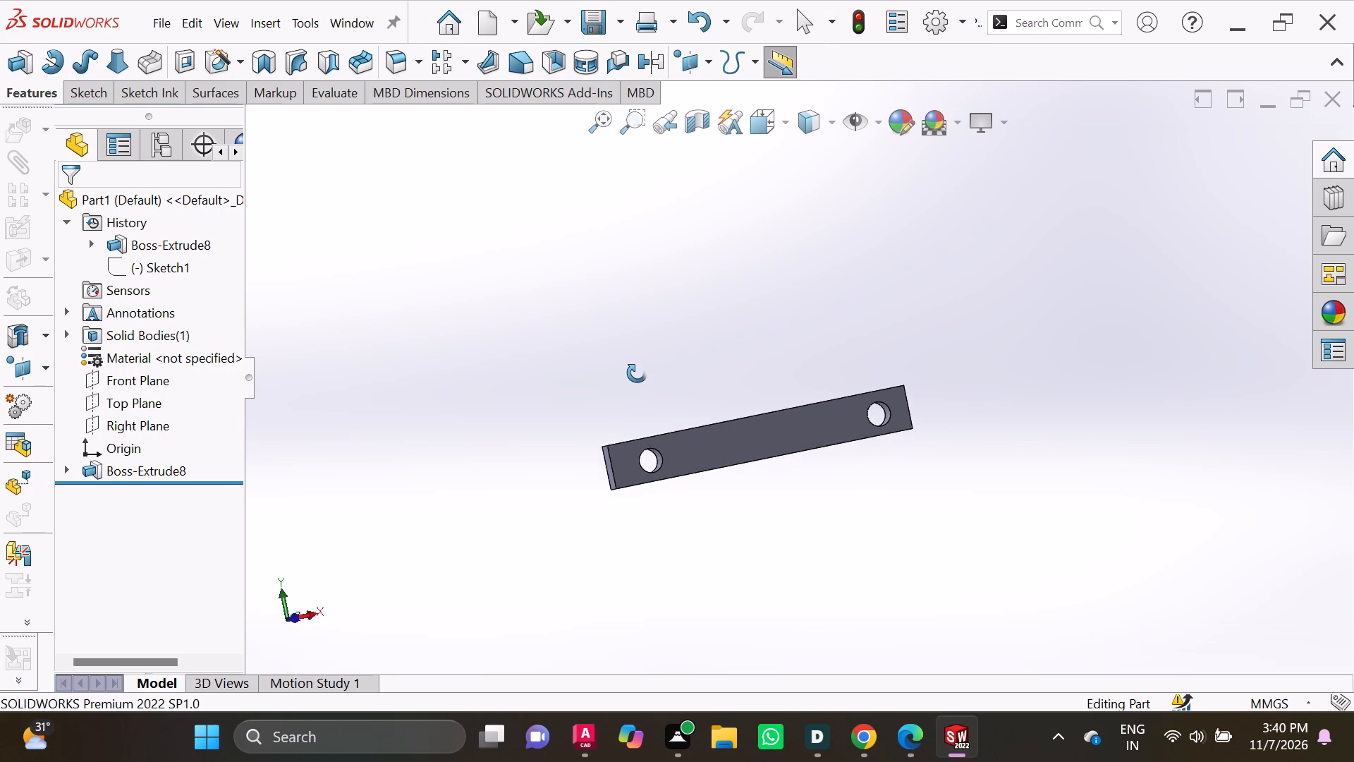
{"action": "middle_click_drag", "start_coordinate": [637, 373], "coordinate": [610, 314]}
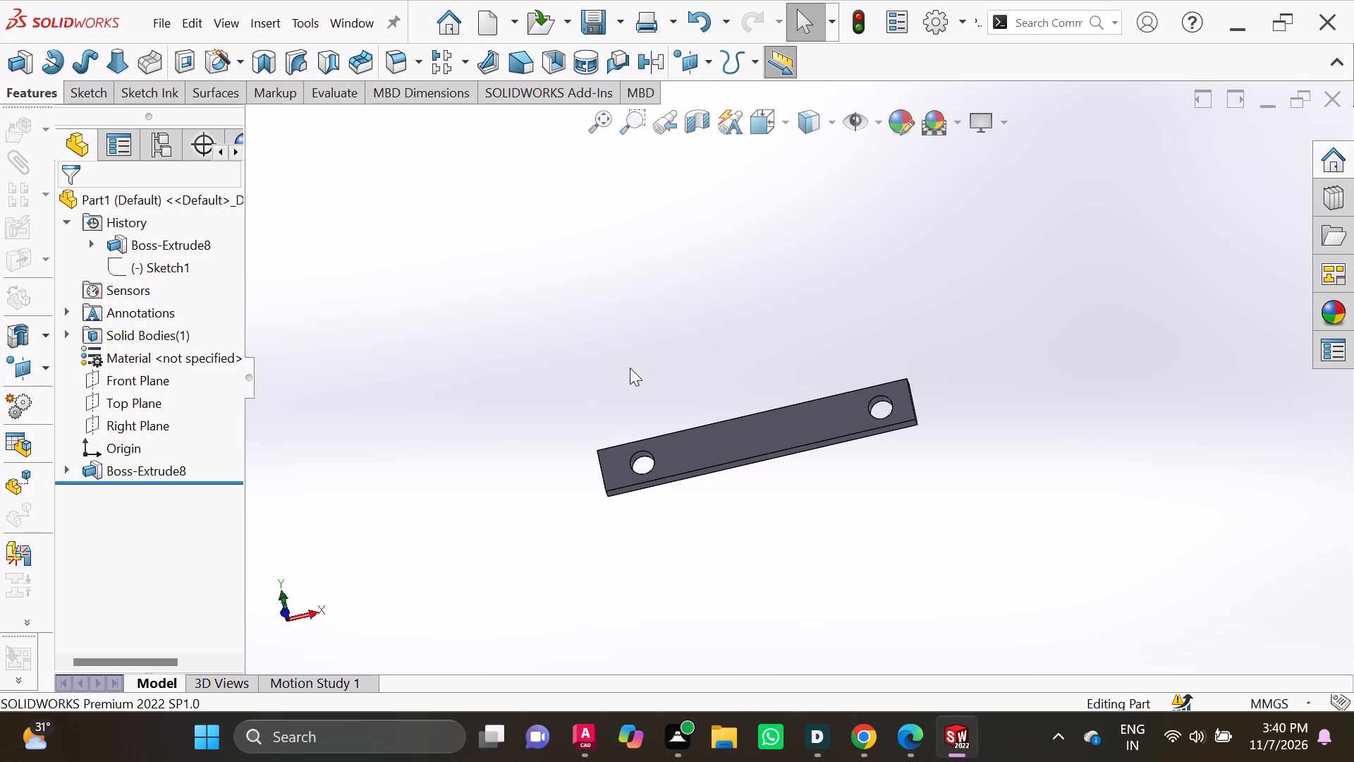
{"action": "middle_click_drag", "start_coordinate": [666, 406], "coordinate": [661, 411]}
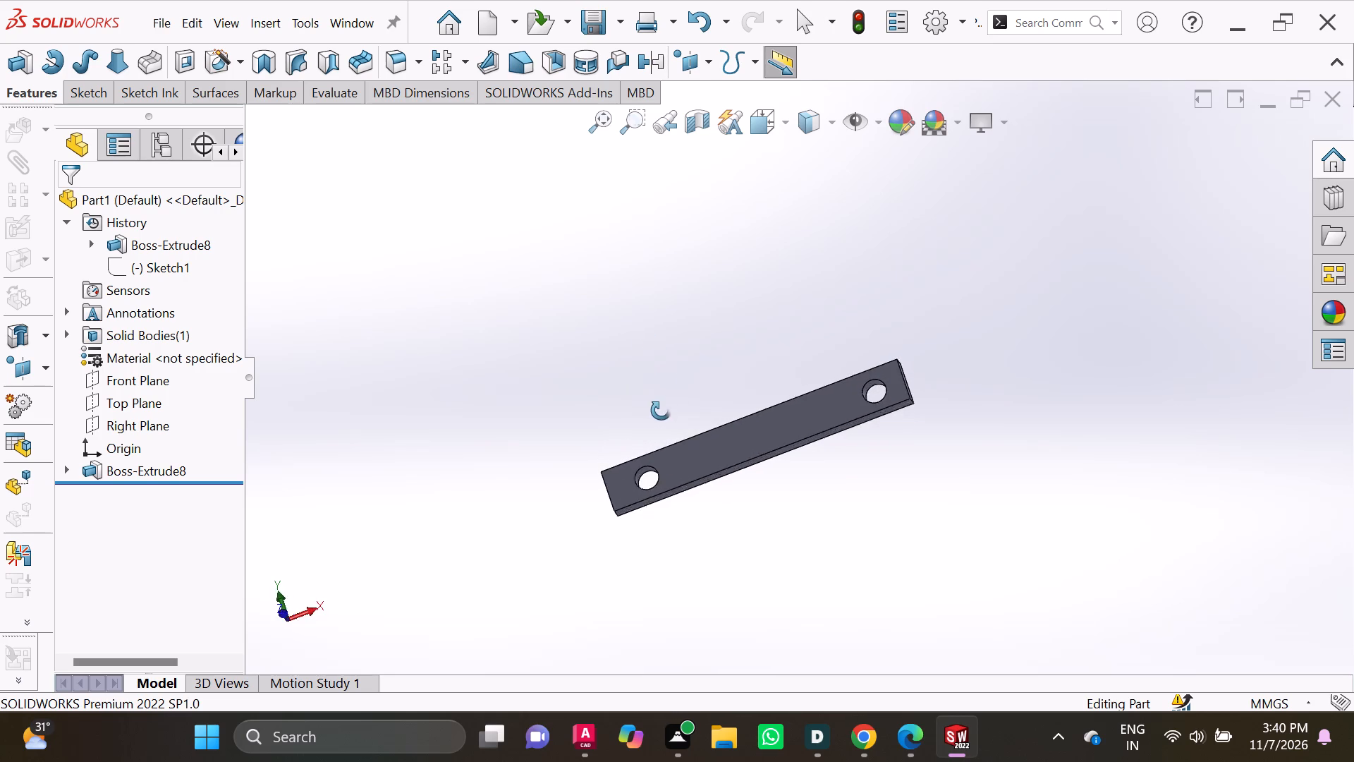
{"action": "middle_click_drag", "start_coordinate": [661, 411], "coordinate": [588, 514]}
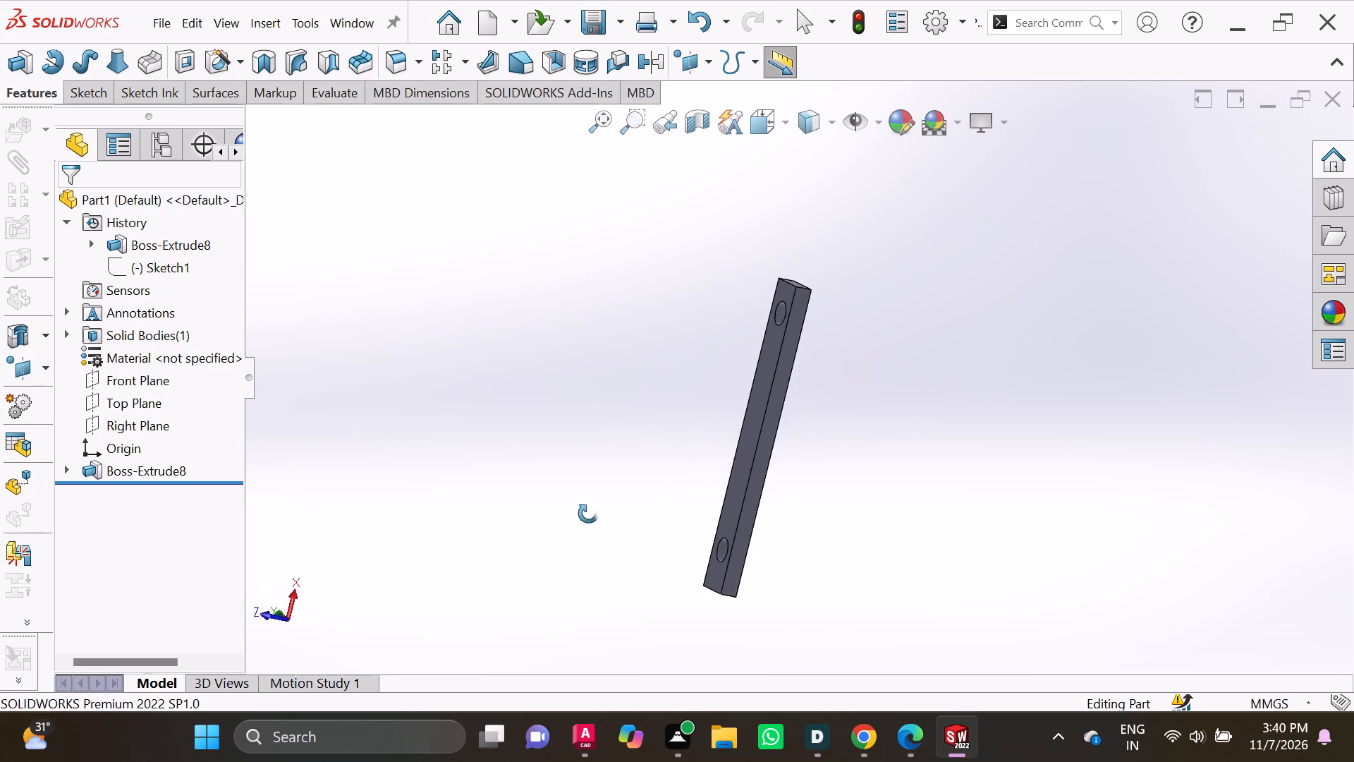
{"action": "middle_click_drag", "start_coordinate": [588, 514], "coordinate": [671, 418]}
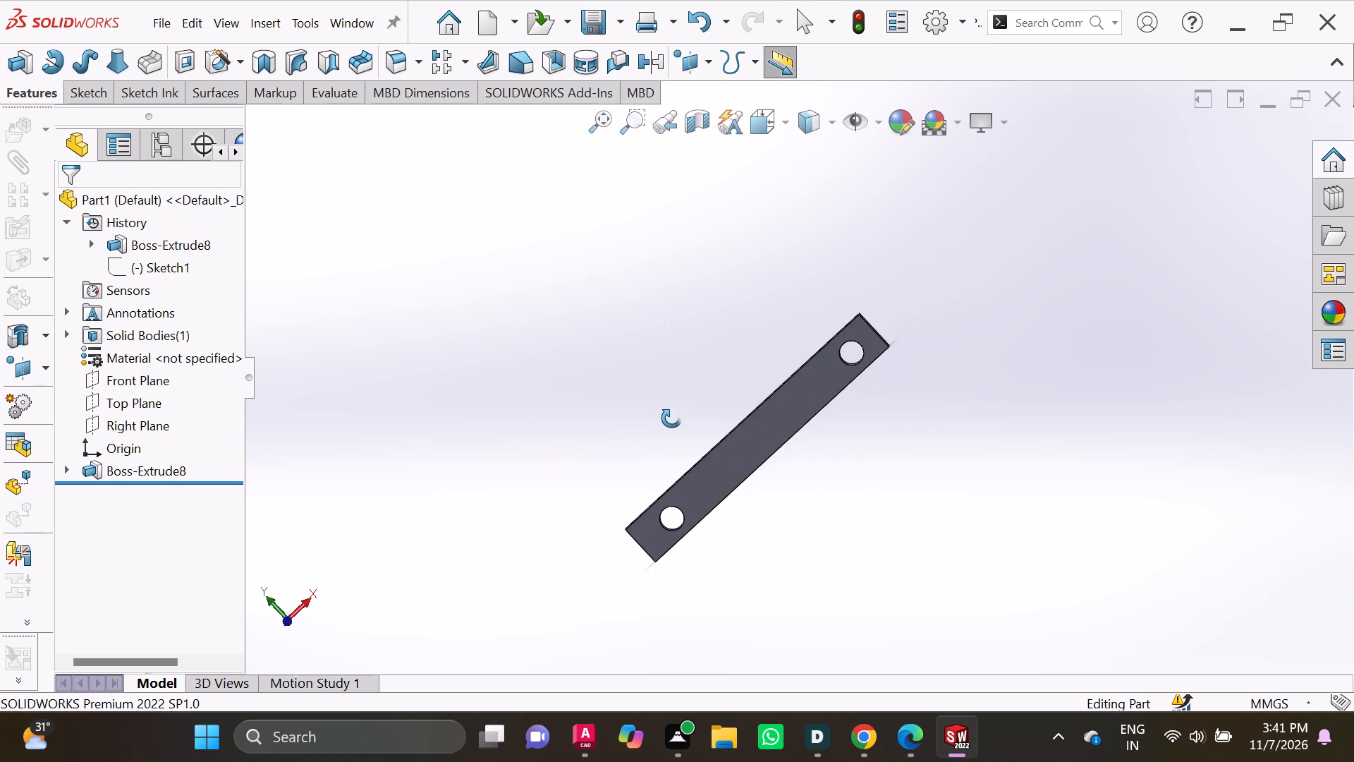
{"action": "middle_click_drag", "start_coordinate": [671, 418], "coordinate": [678, 363]}
{"action": "middle_click_drag", "start_coordinate": [654, 541], "coordinate": [743, 505]}
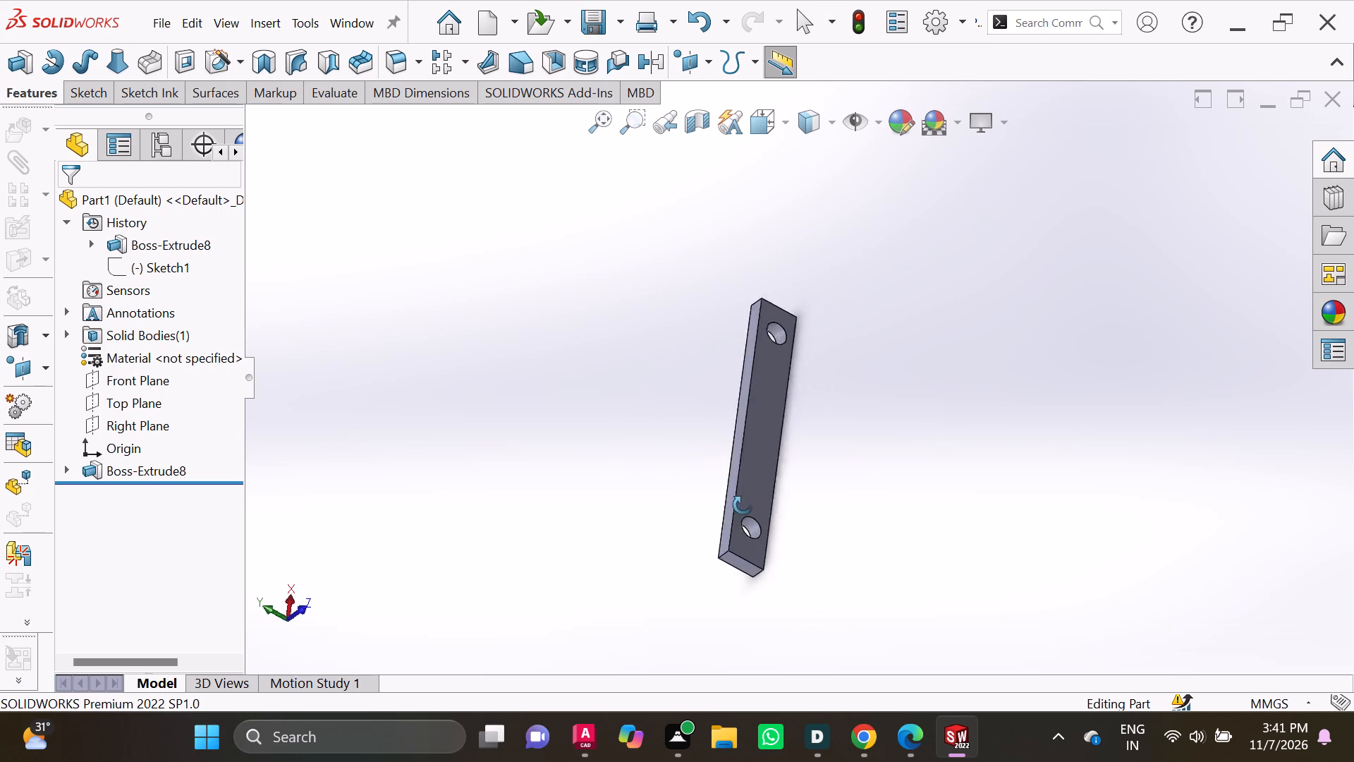
{"action": "middle_click_drag", "start_coordinate": [743, 505], "coordinate": [818, 452]}
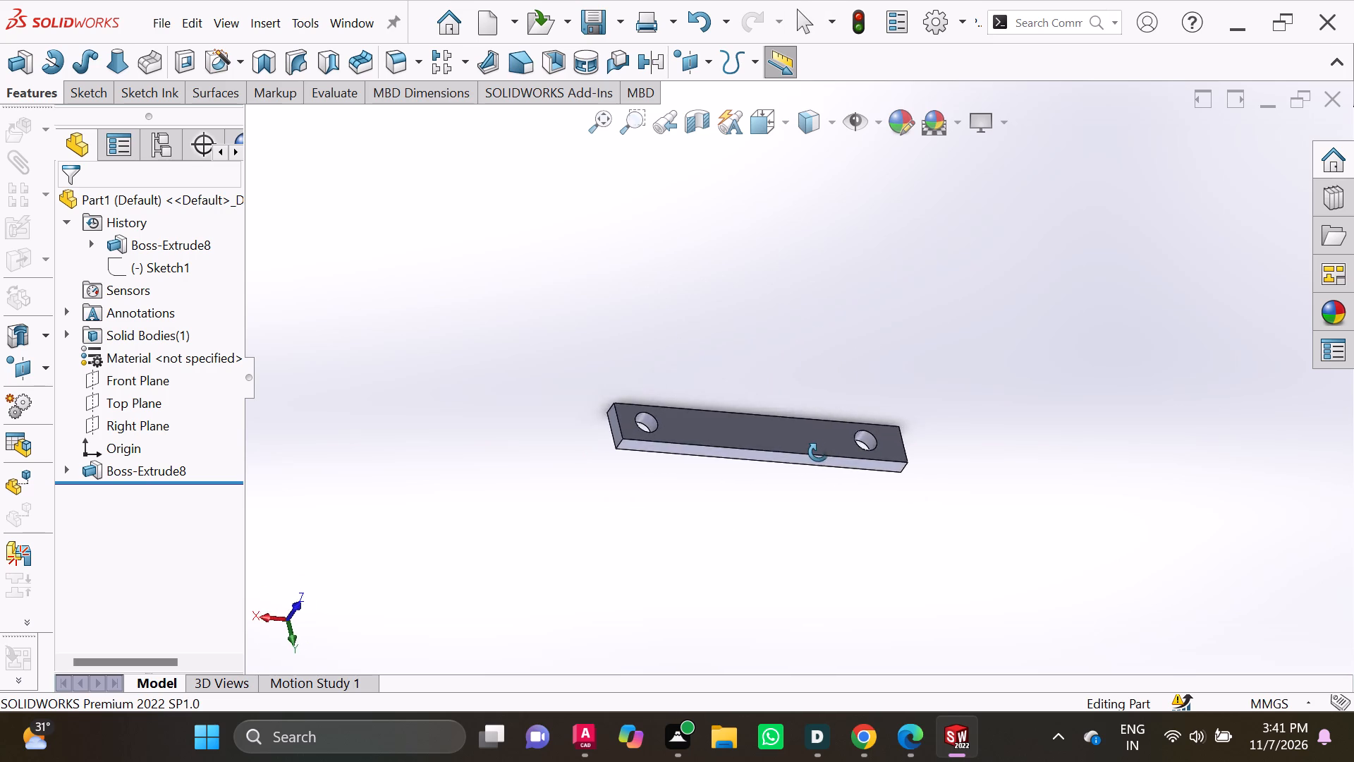
{"action": "middle_click_drag", "start_coordinate": [818, 452], "coordinate": [774, 521]}
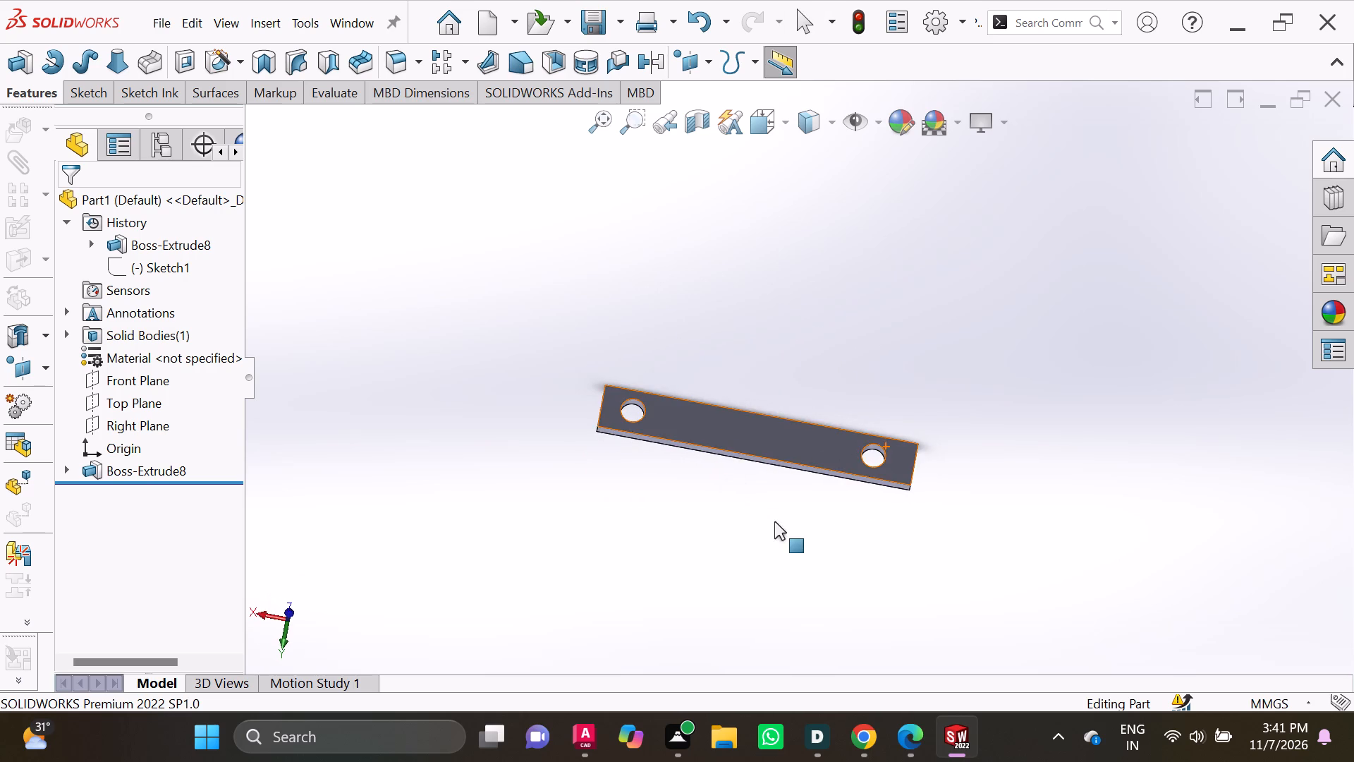
{"action": "scroll", "coordinate": [740, 416], "scroll_direction": "up", "scroll_amount": 2}
{"action": "scroll", "coordinate": [752, 423], "scroll_direction": "down", "scroll_amount": 8}
{"action": "scroll", "coordinate": [747, 423], "scroll_direction": "up", "scroll_amount": 1}
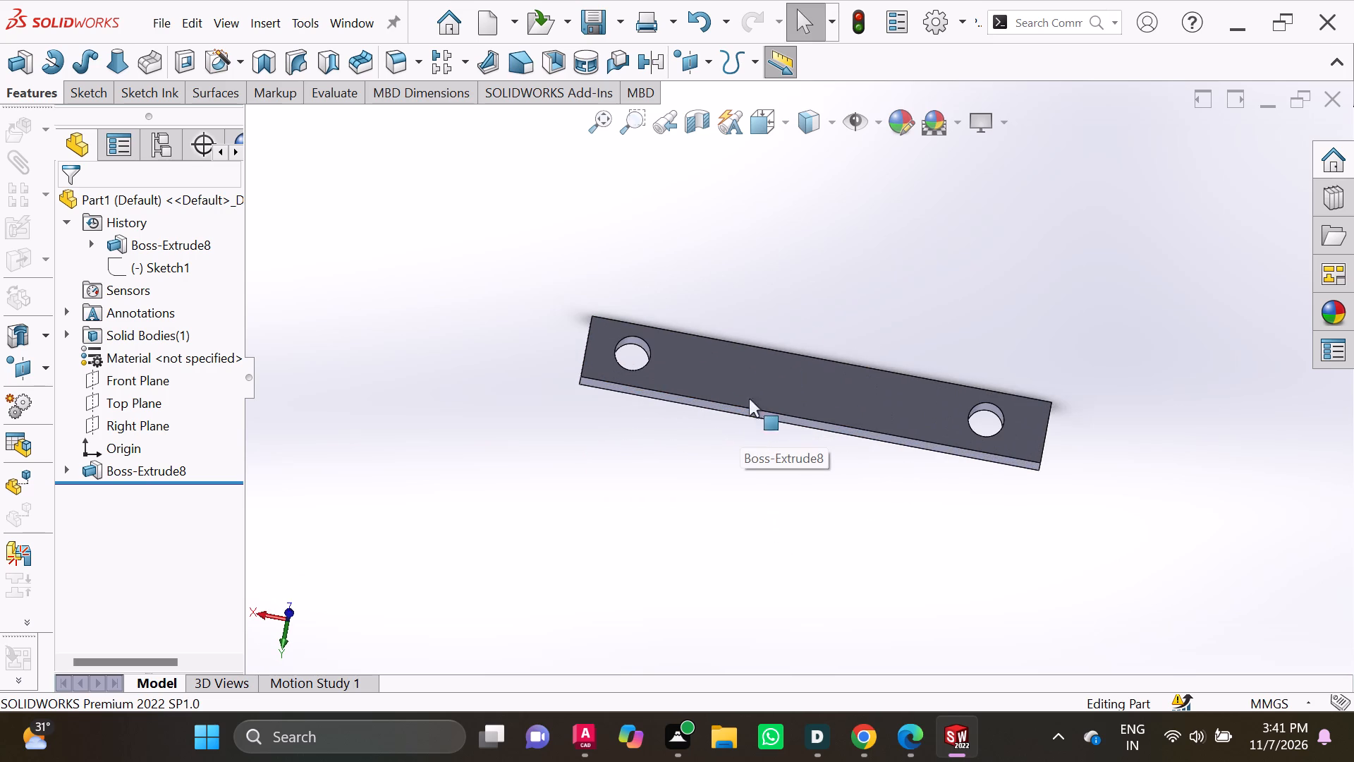
{"action": "scroll", "coordinate": [787, 318], "scroll_direction": "down", "scroll_amount": 1}
{"action": "scroll", "coordinate": [787, 318], "scroll_direction": "up", "scroll_amount": 2}
{"action": "scroll", "coordinate": [783, 322], "scroll_direction": "down", "scroll_amount": 2}
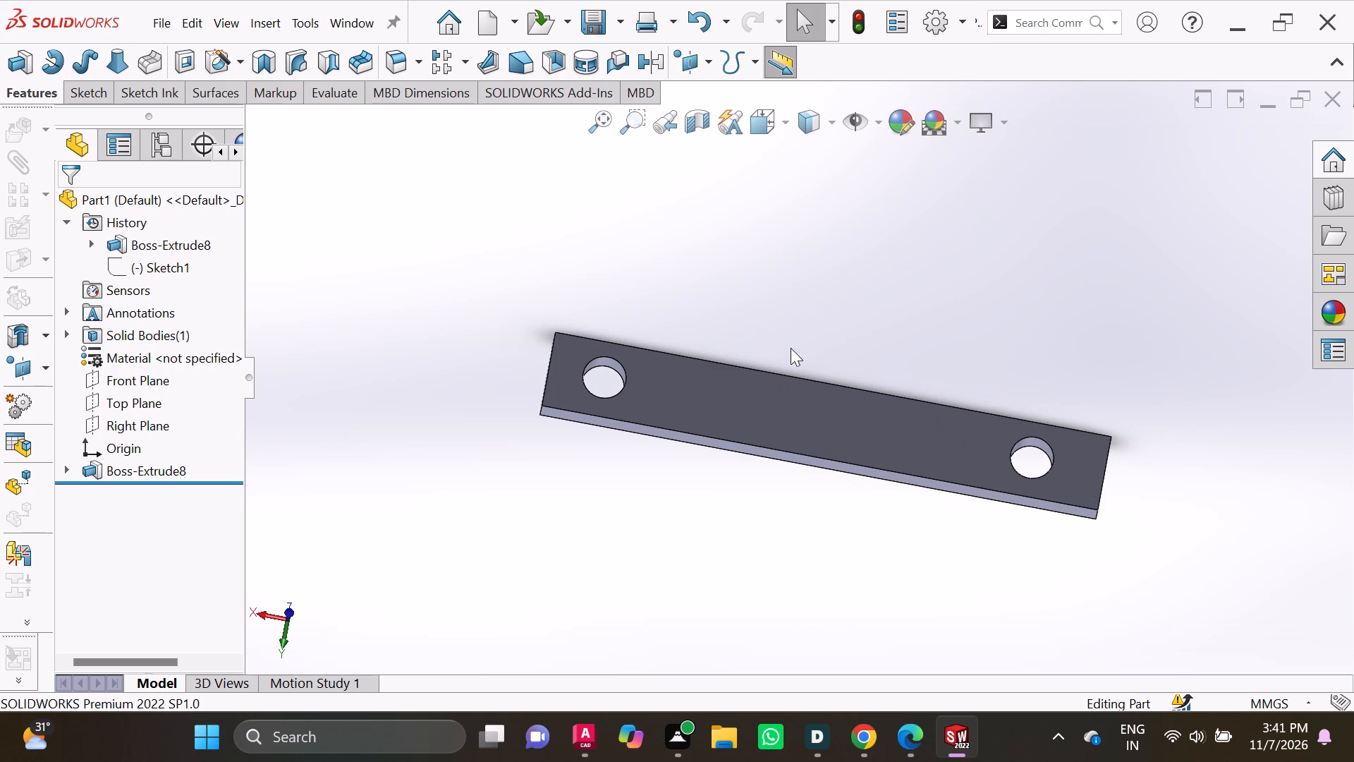
{"action": "middle_click_drag", "start_coordinate": [800, 547], "coordinate": [539, 530]}
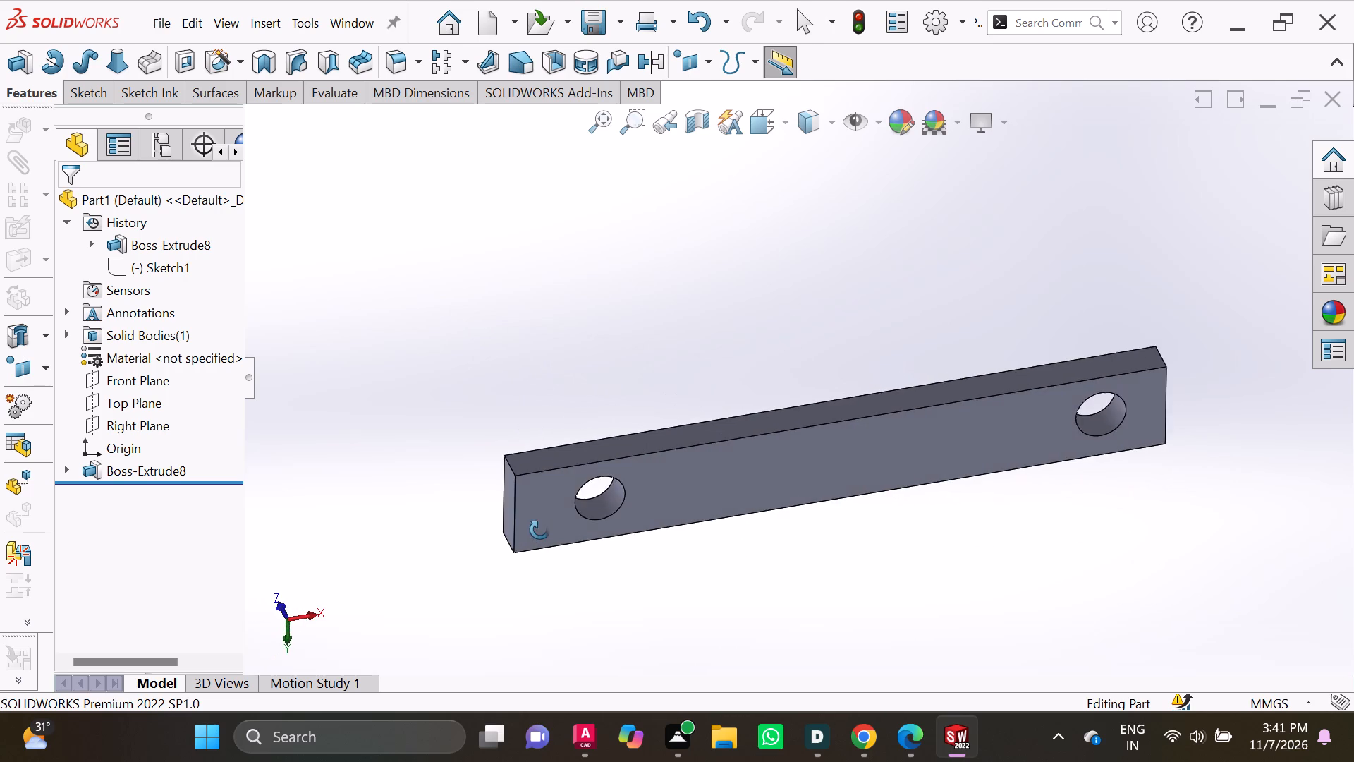
{"action": "middle_click_drag", "start_coordinate": [539, 530], "coordinate": [905, 323]}
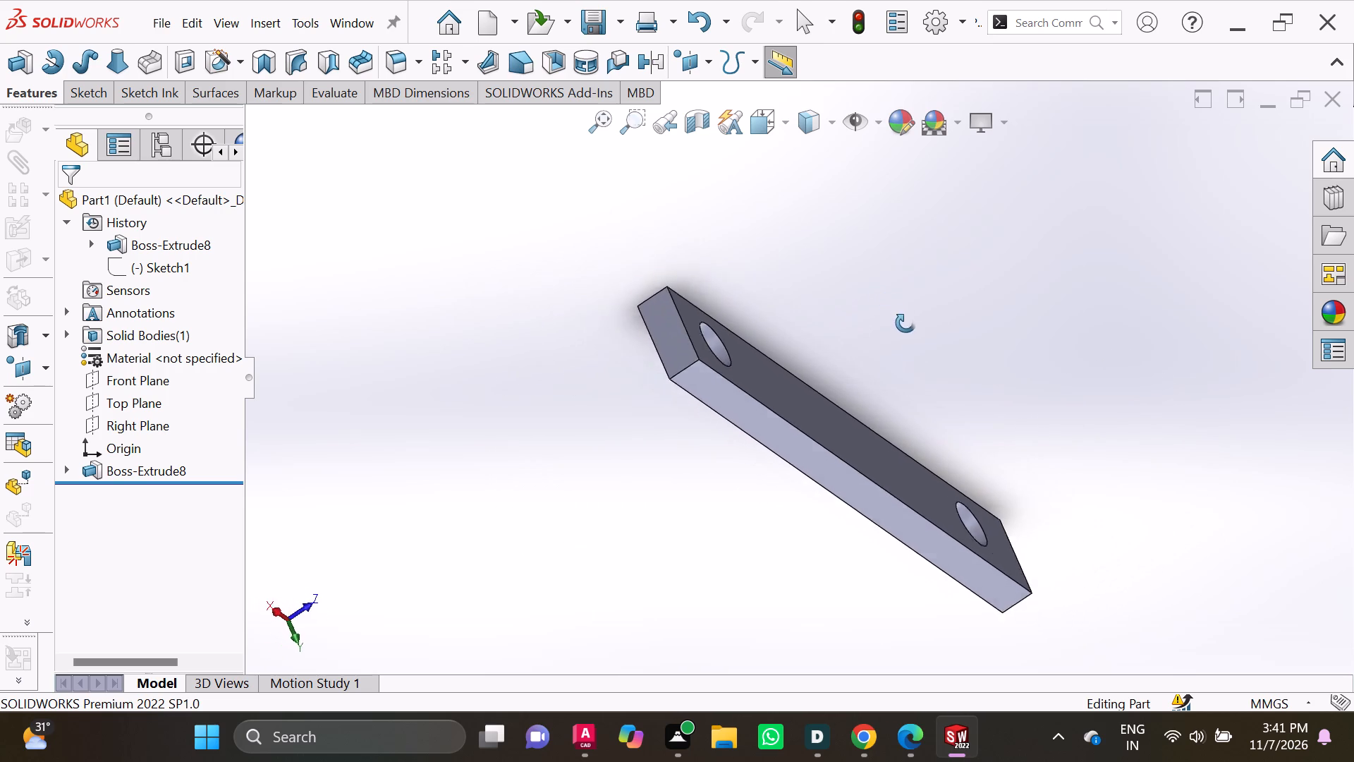
{"action": "middle_click_drag", "start_coordinate": [905, 323], "coordinate": [1063, 610]}
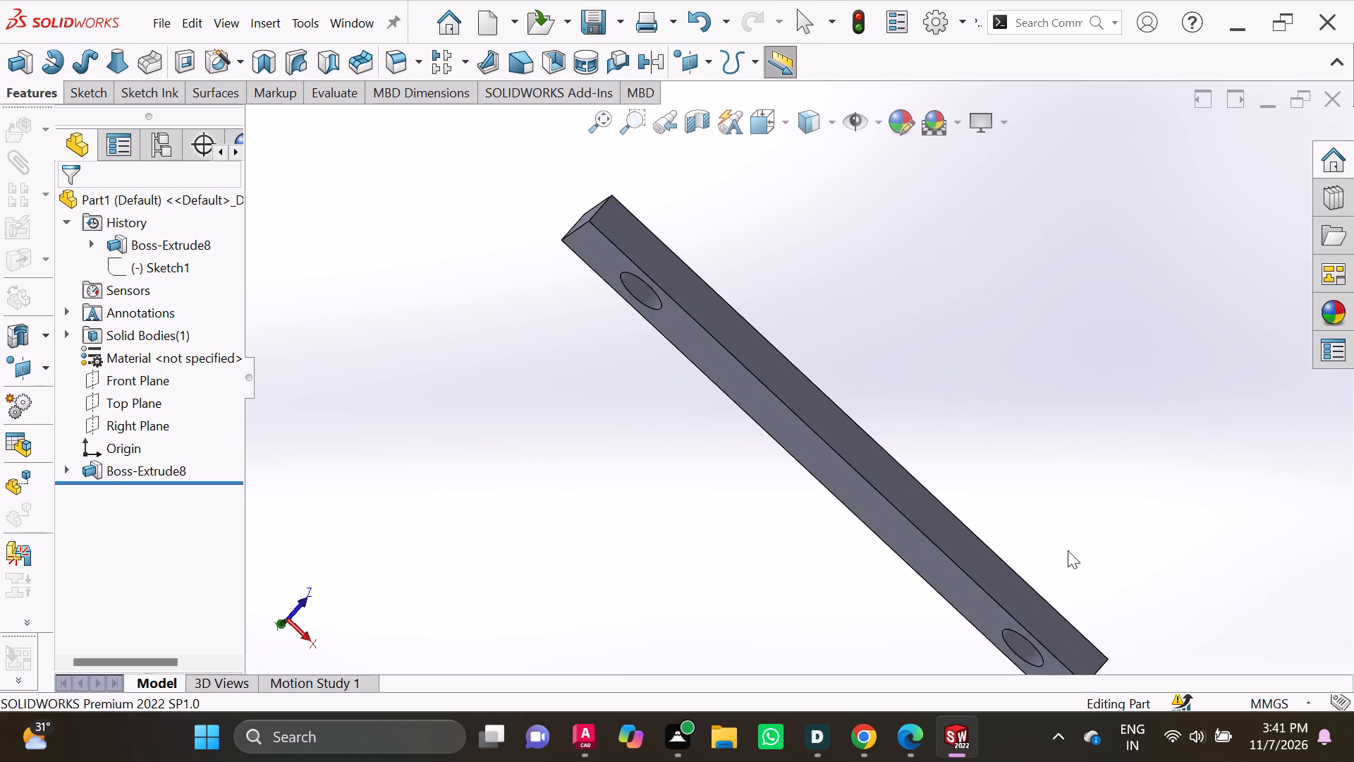
{"action": "middle_click_drag", "start_coordinate": [620, 225], "coordinate": [576, 373]}
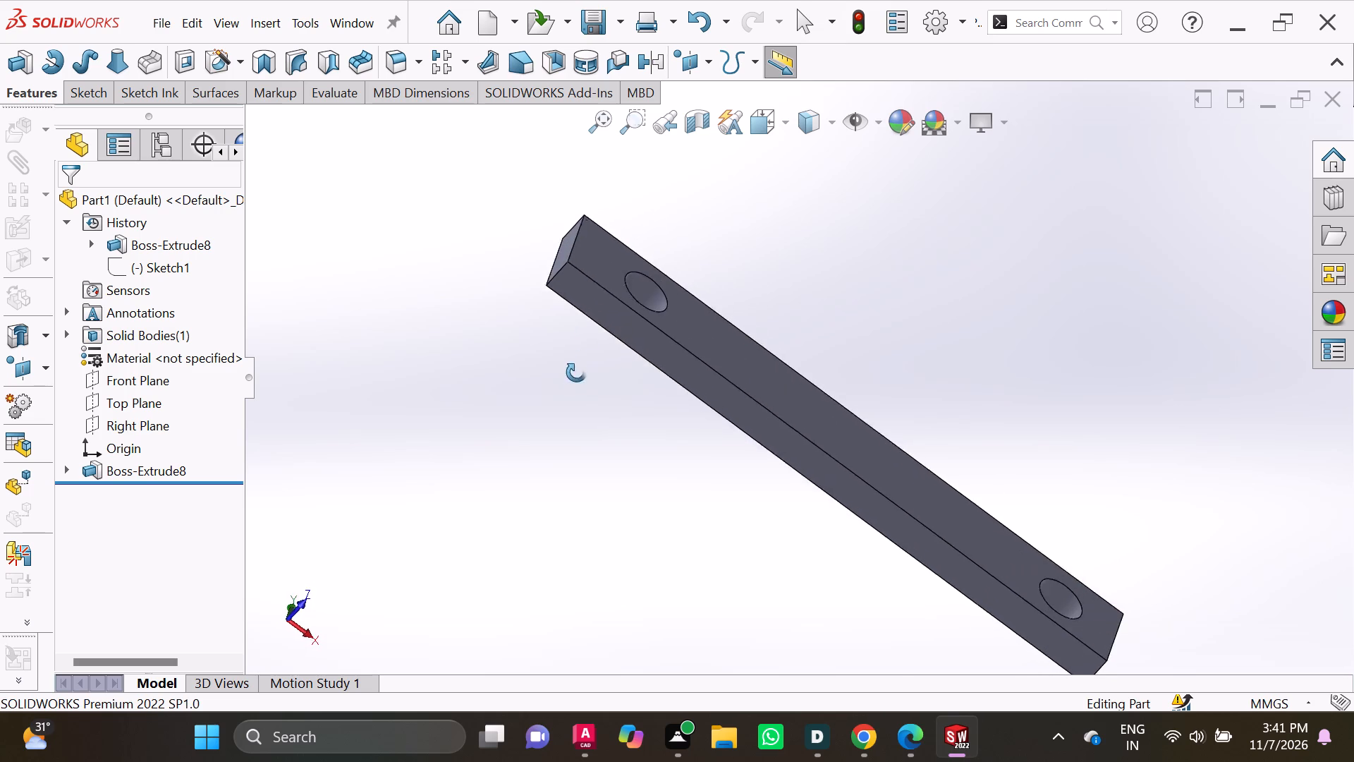
{"action": "middle_click_drag", "start_coordinate": [576, 373], "coordinate": [570, 478]}
{"action": "scroll", "coordinate": [832, 329], "scroll_direction": "down", "scroll_amount": 2}
{"action": "scroll", "coordinate": [826, 339], "scroll_direction": "up", "scroll_amount": 1}
{"action": "scroll", "coordinate": [826, 339], "scroll_direction": "down", "scroll_amount": 1}
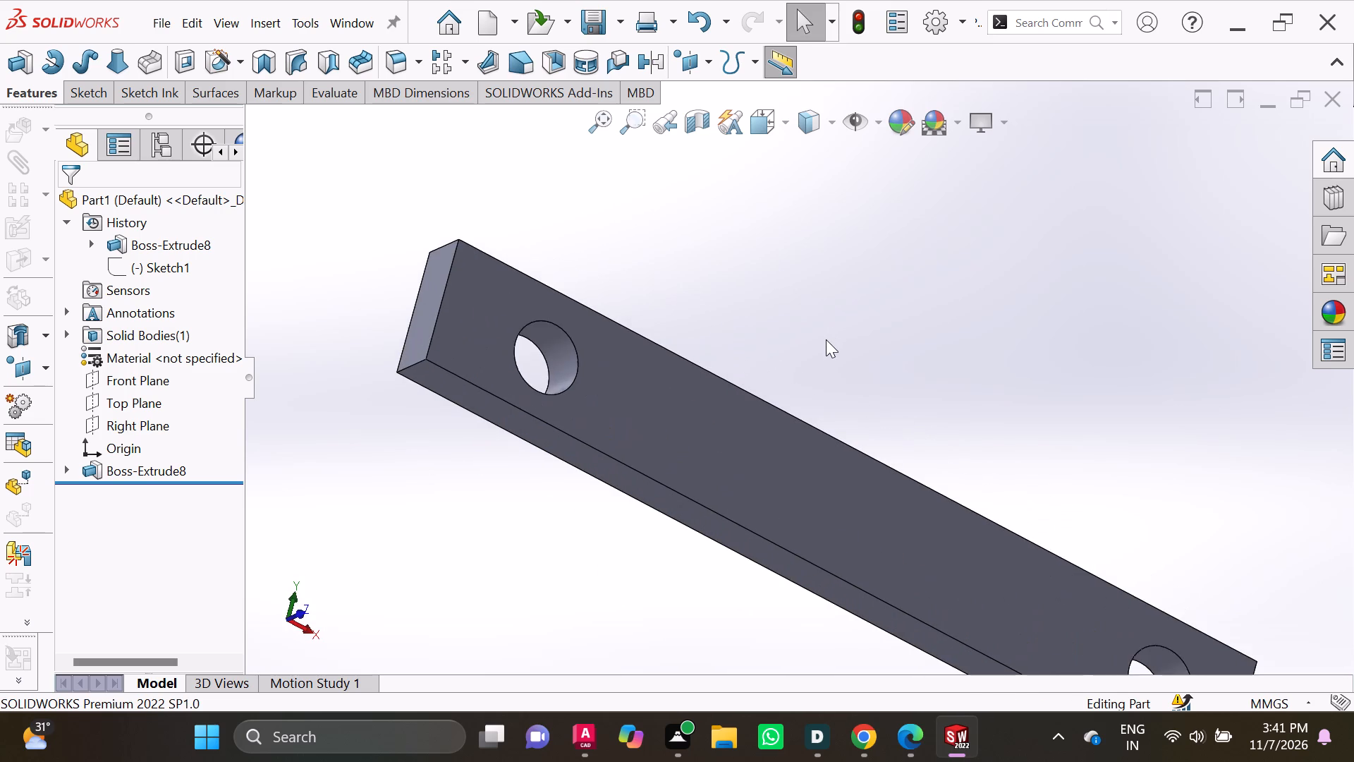
Examine the extruded bar and its two through holes at different zoom levels and from a near-front angle.
{"action": "scroll", "coordinate": [826, 339], "scroll_direction": "up", "scroll_amount": 4}
{"action": "scroll", "coordinate": [824, 339], "scroll_direction": "down", "scroll_amount": 1}
{"action": "scroll", "coordinate": [764, 339], "scroll_direction": "up", "scroll_amount": 1}
{"action": "scroll", "coordinate": [764, 338], "scroll_direction": "down", "scroll_amount": 4}
{"action": "scroll", "coordinate": [764, 338], "scroll_direction": "up", "scroll_amount": 2}
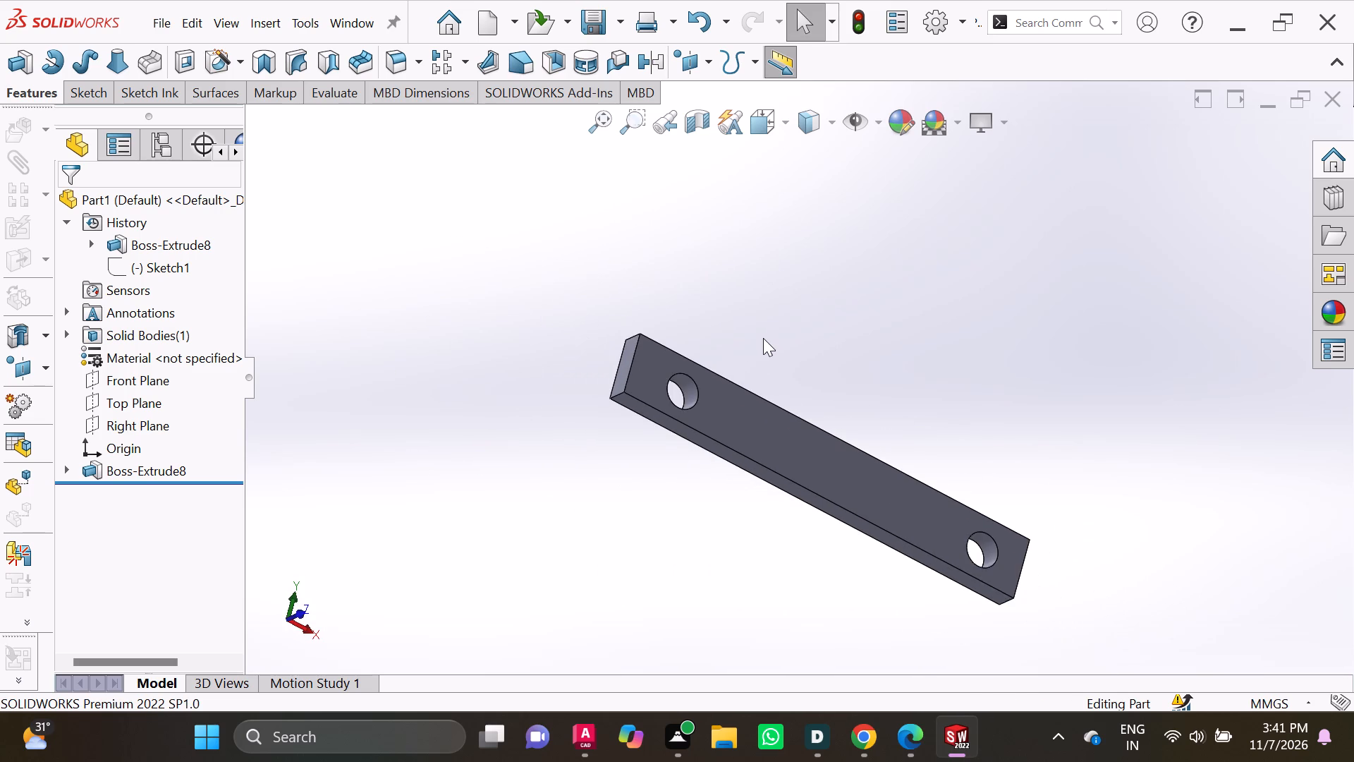
{"action": "scroll", "coordinate": [759, 341], "scroll_direction": "up", "scroll_amount": 1}
{"action": "scroll", "coordinate": [628, 349], "scroll_direction": "up", "scroll_amount": 1}
{"action": "middle_click_drag", "start_coordinate": [623, 349], "coordinate": [598, 349]}
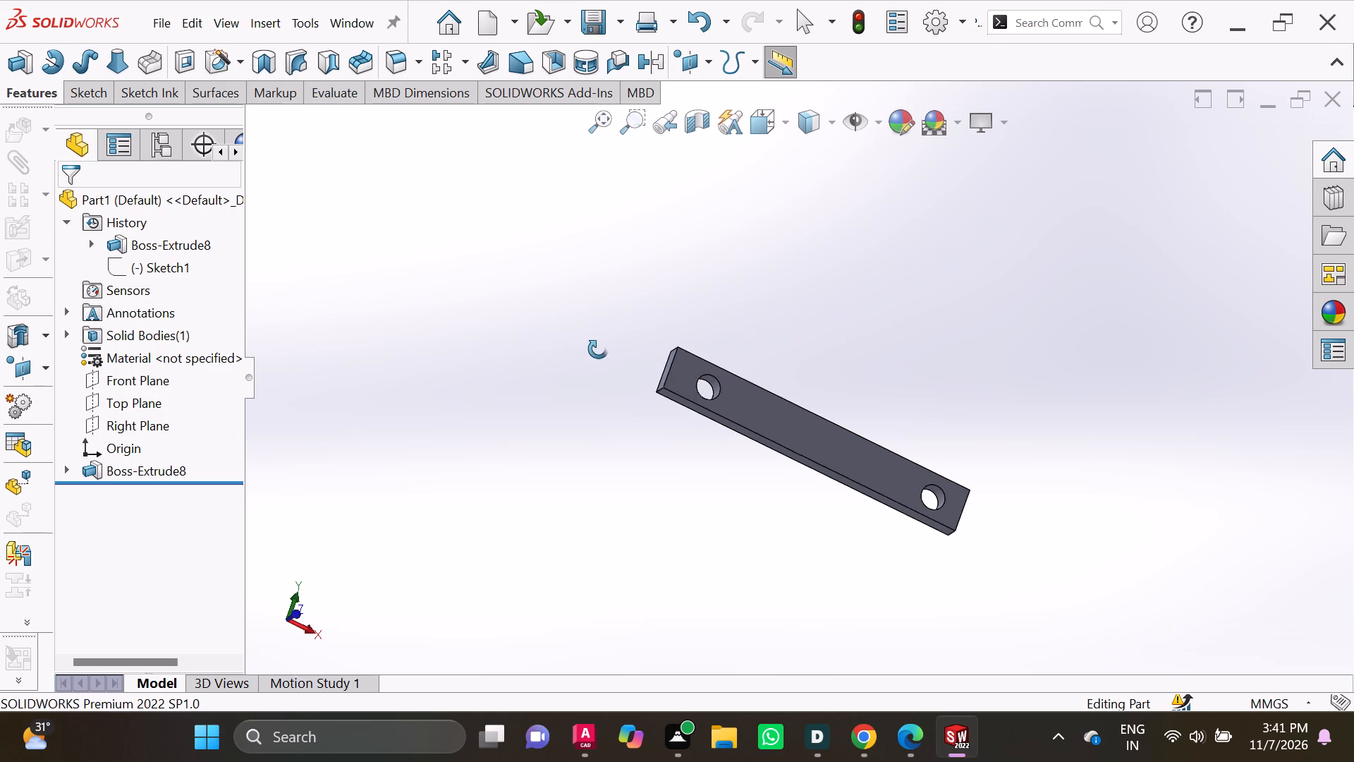
{"action": "middle_click_drag", "start_coordinate": [598, 349], "coordinate": [561, 409]}
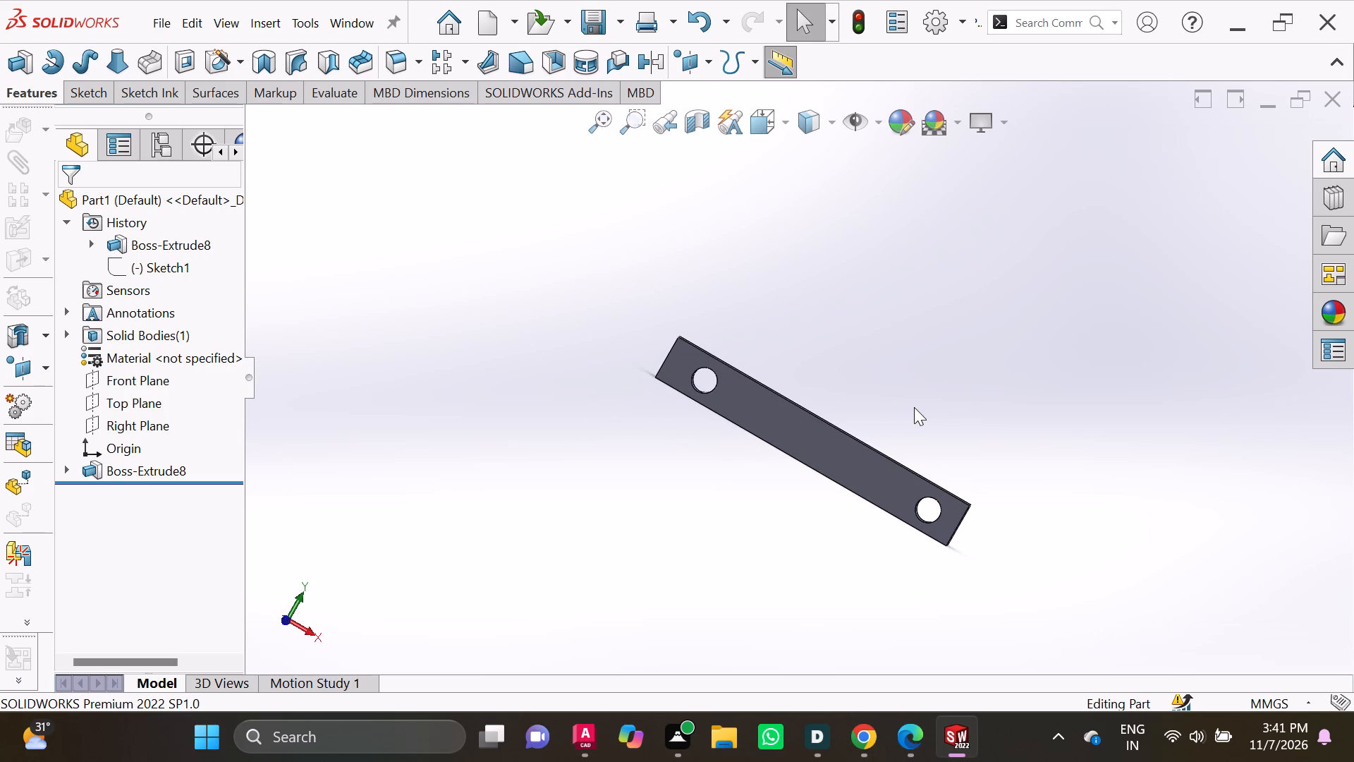
{"action": "scroll", "coordinate": [914, 407], "scroll_direction": "down", "scroll_amount": 2}
{"action": "scroll", "coordinate": [836, 430], "scroll_direction": "up", "scroll_amount": 1}
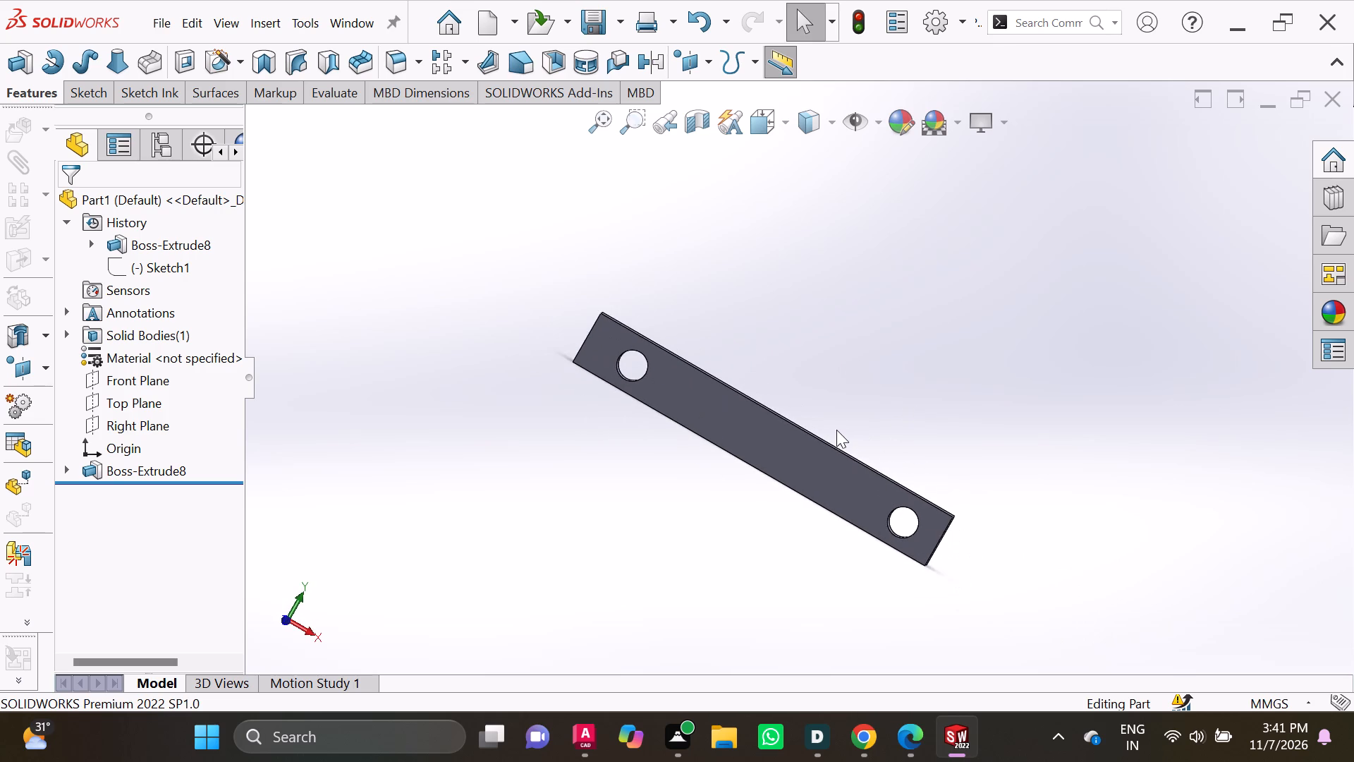
{"action": "scroll", "coordinate": [836, 430], "scroll_direction": "up", "scroll_amount": 4}
{"action": "scroll", "coordinate": [850, 449], "scroll_direction": "down", "scroll_amount": 5}
Undo the 3.50 mm extrusion, the two circles, the dimensions and the rectangle, back to the sketch's two centerlines.
{"action": "key", "text": "ctrl+z"}
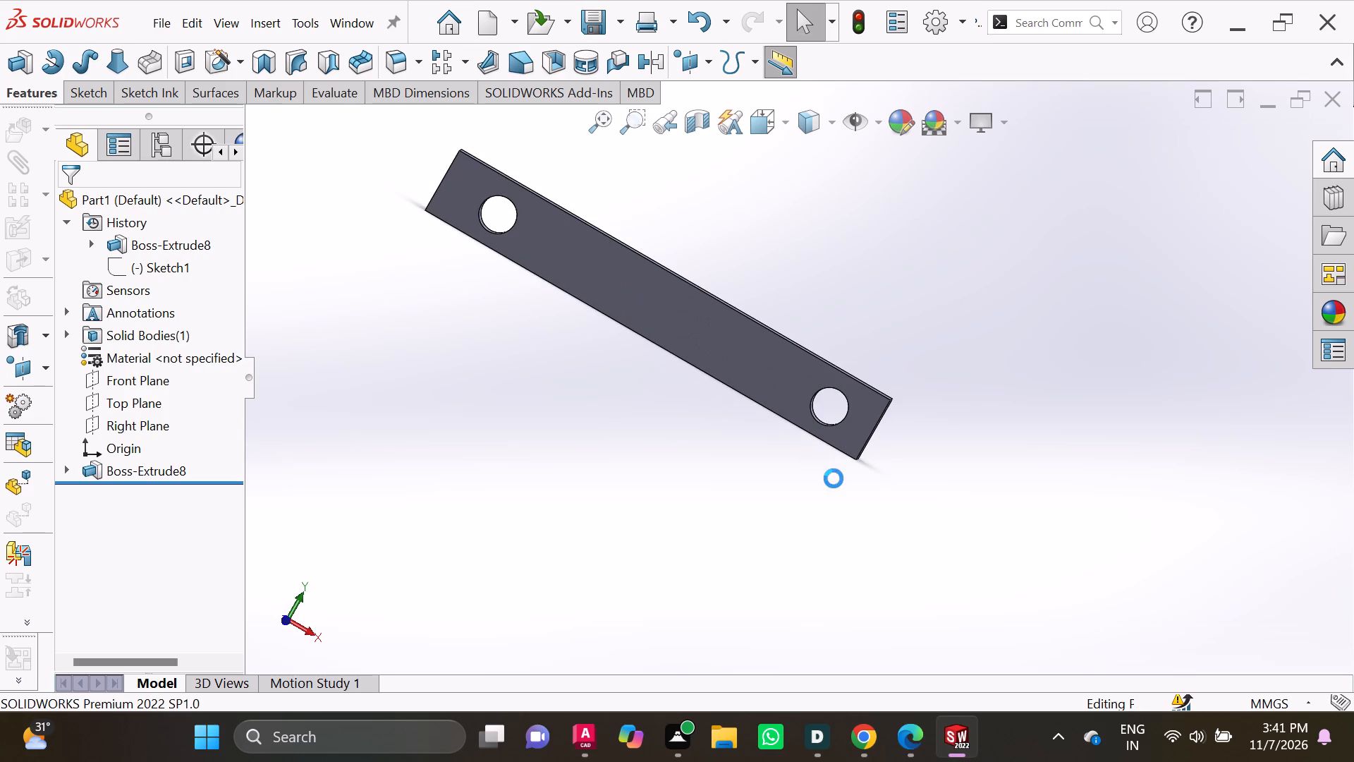
{"action": "key", "text": "ctrl+z"}
{"action": "key", "text": "ctrl+z"}
{"action": "key", "text": "ctrl+z"}
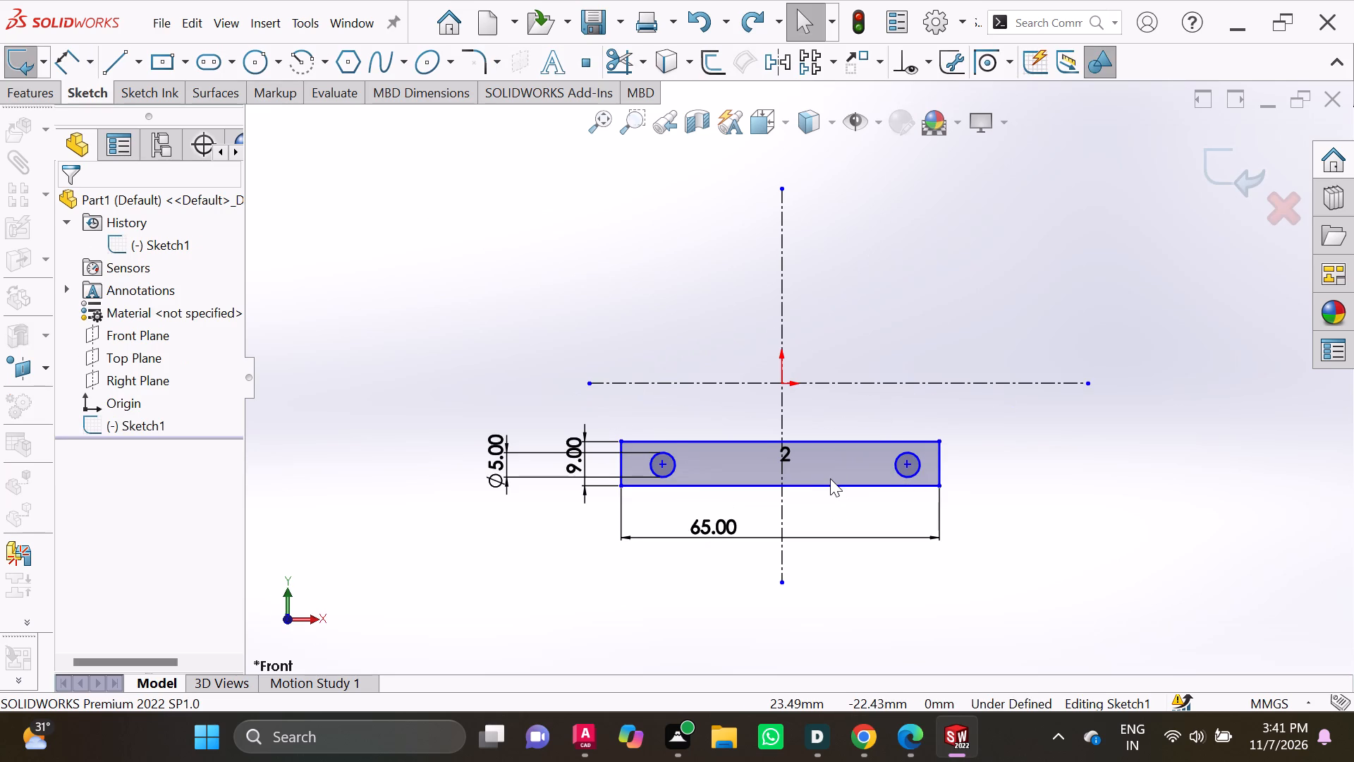
{"action": "key", "text": "ctrl+z"}
{"action": "key", "text": "ctrl+z"}
{"action": "key", "text": "ctrl+z"}
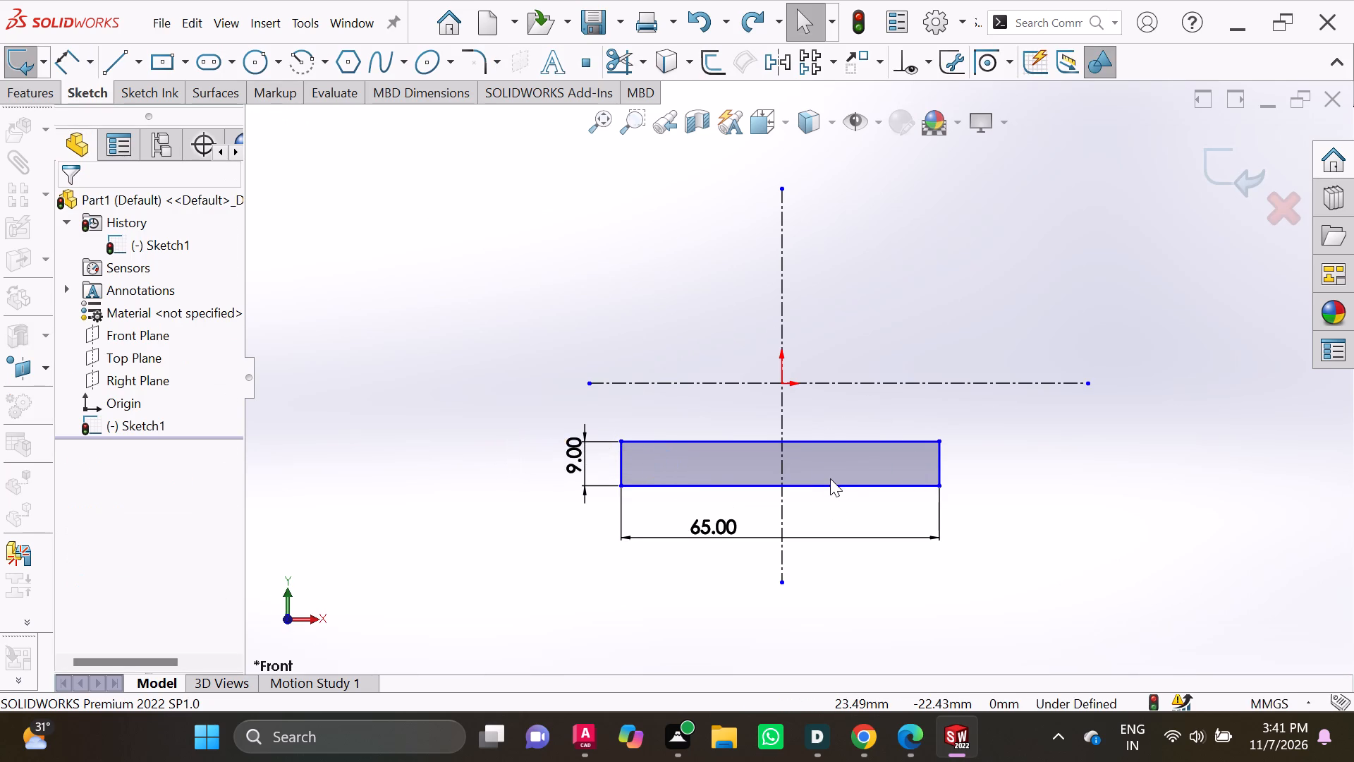
{"action": "key", "text": "ctrl+z"}
{"action": "key", "text": "ctrl+z"}
{"action": "key", "text": "ctrl+z"}
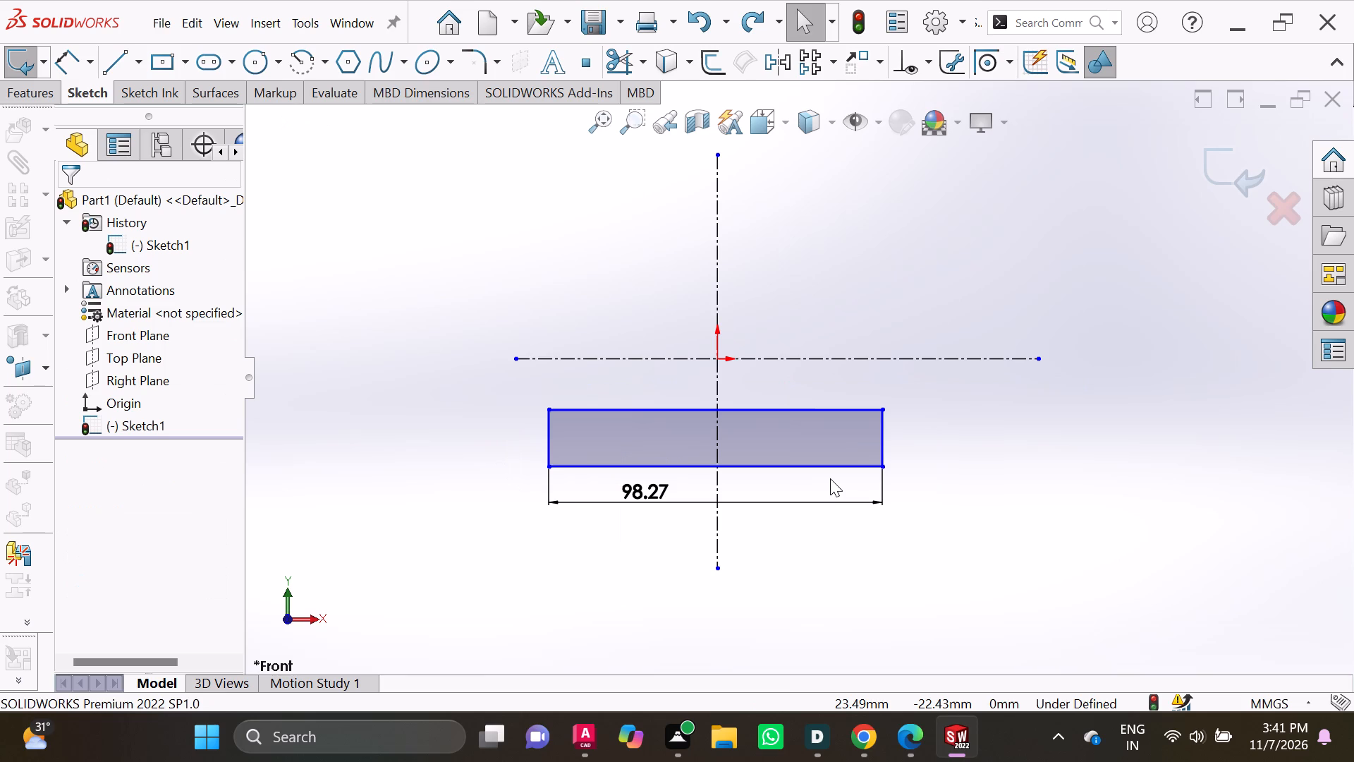
{"action": "key", "text": "ctrl+z"}
{"action": "key", "text": "ctrl+z"}
{"action": "key", "text": "ctrl+z"}
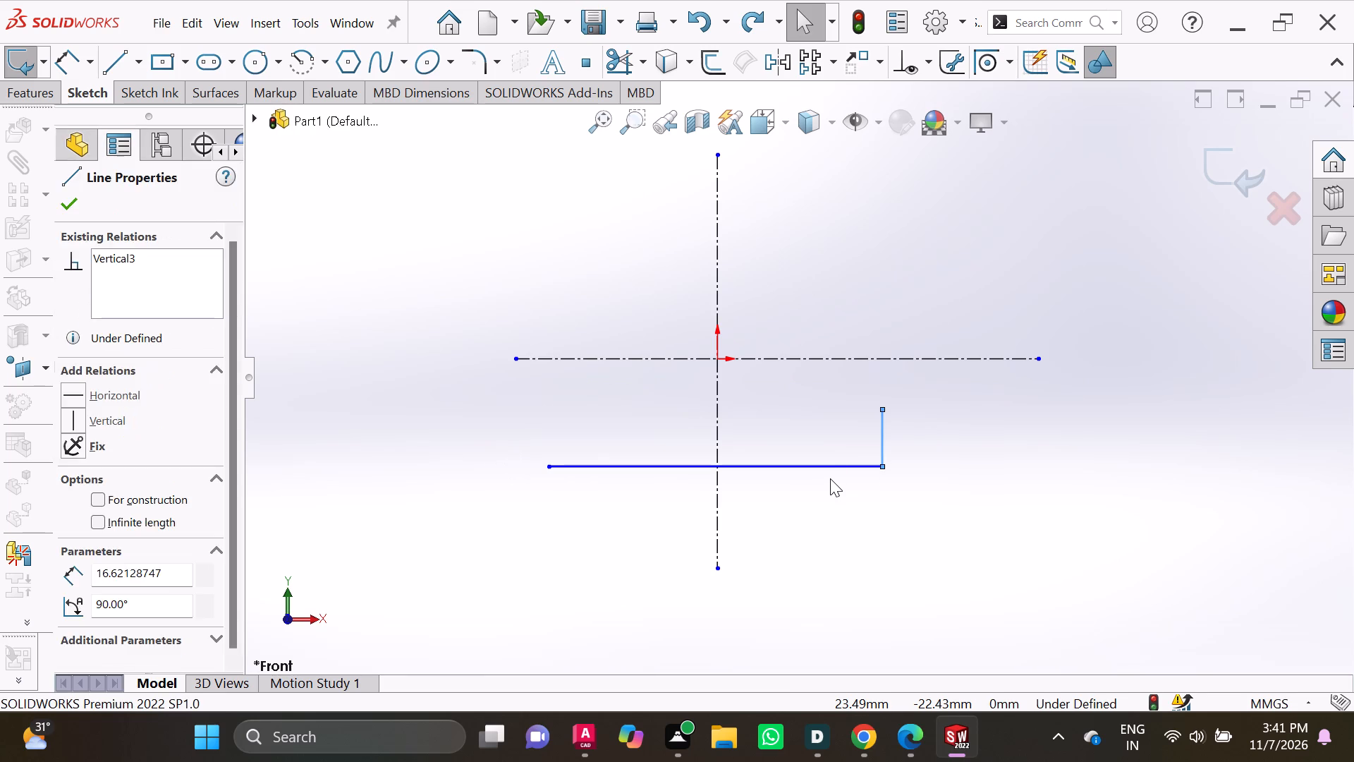
{"action": "key", "text": "ctrl+z"}
{"action": "key", "text": "ctrl+z"}
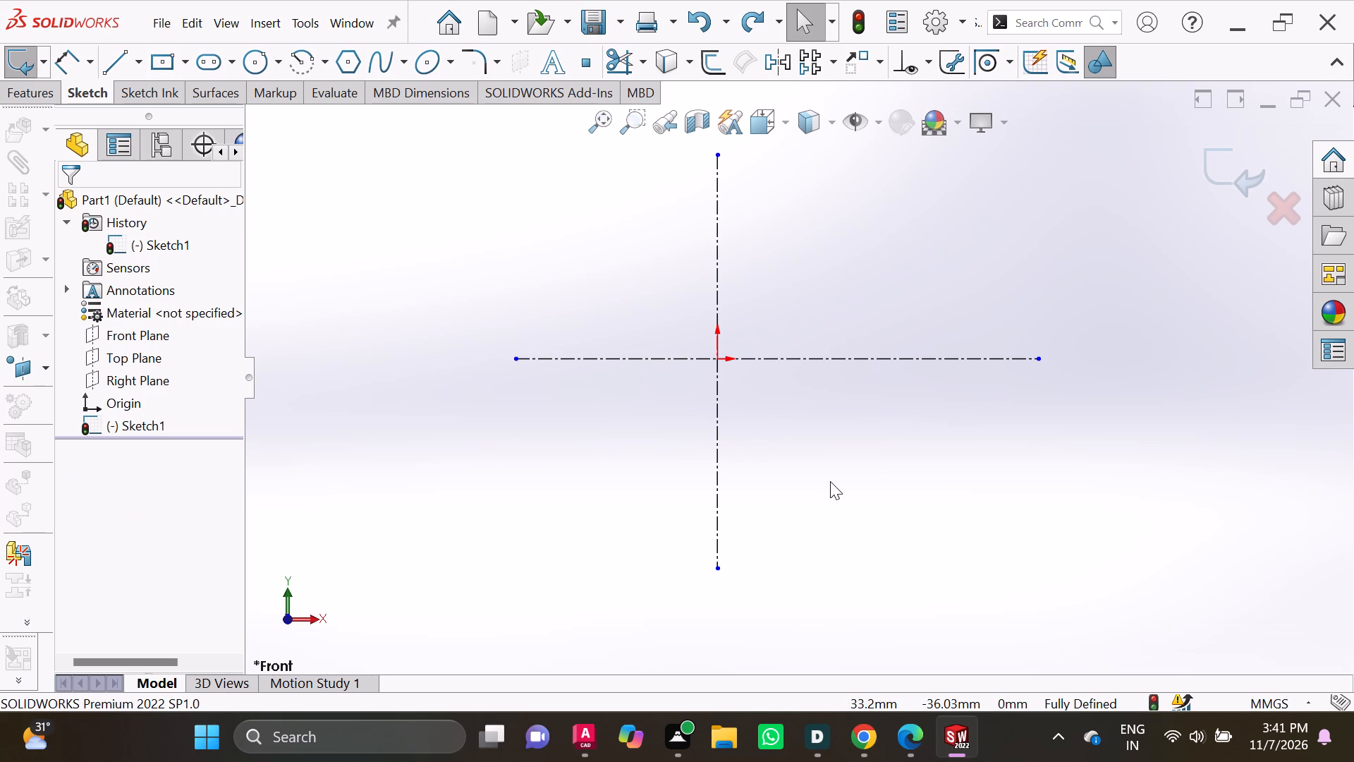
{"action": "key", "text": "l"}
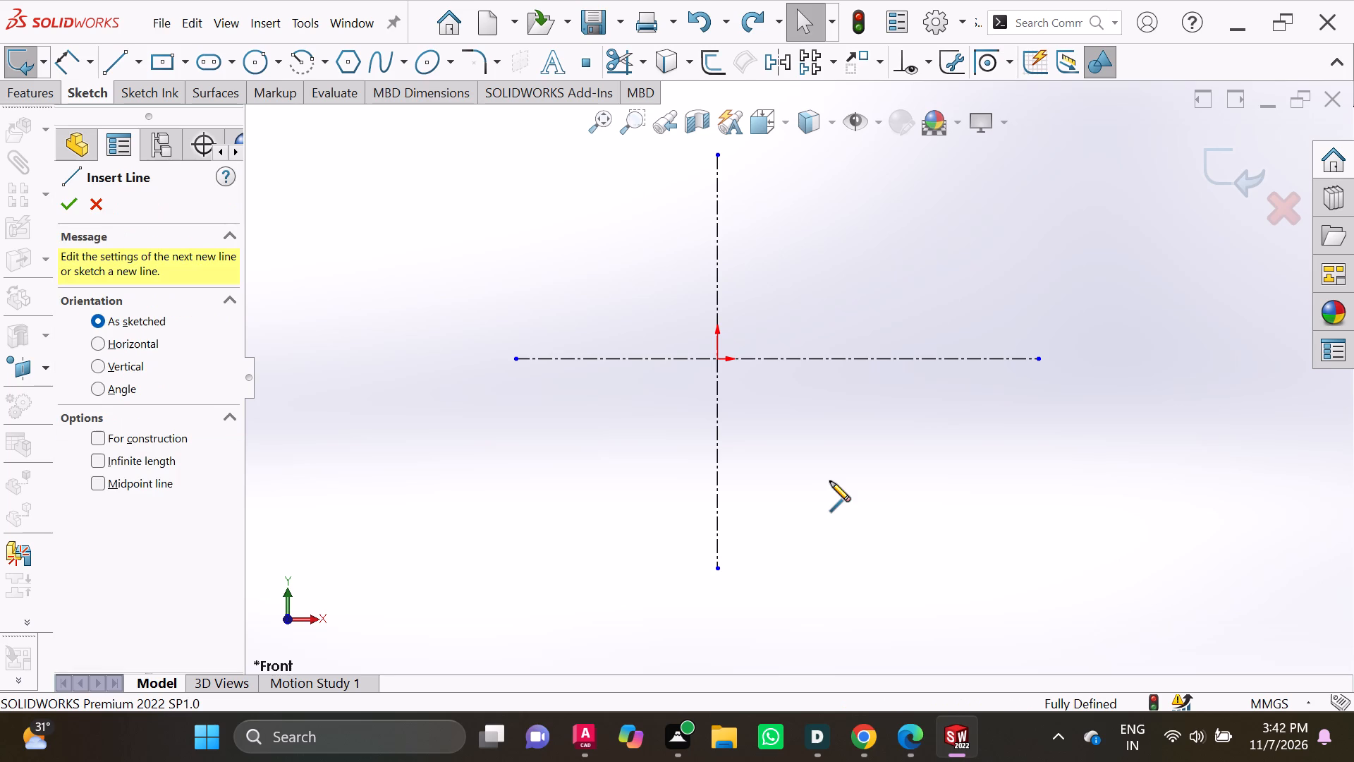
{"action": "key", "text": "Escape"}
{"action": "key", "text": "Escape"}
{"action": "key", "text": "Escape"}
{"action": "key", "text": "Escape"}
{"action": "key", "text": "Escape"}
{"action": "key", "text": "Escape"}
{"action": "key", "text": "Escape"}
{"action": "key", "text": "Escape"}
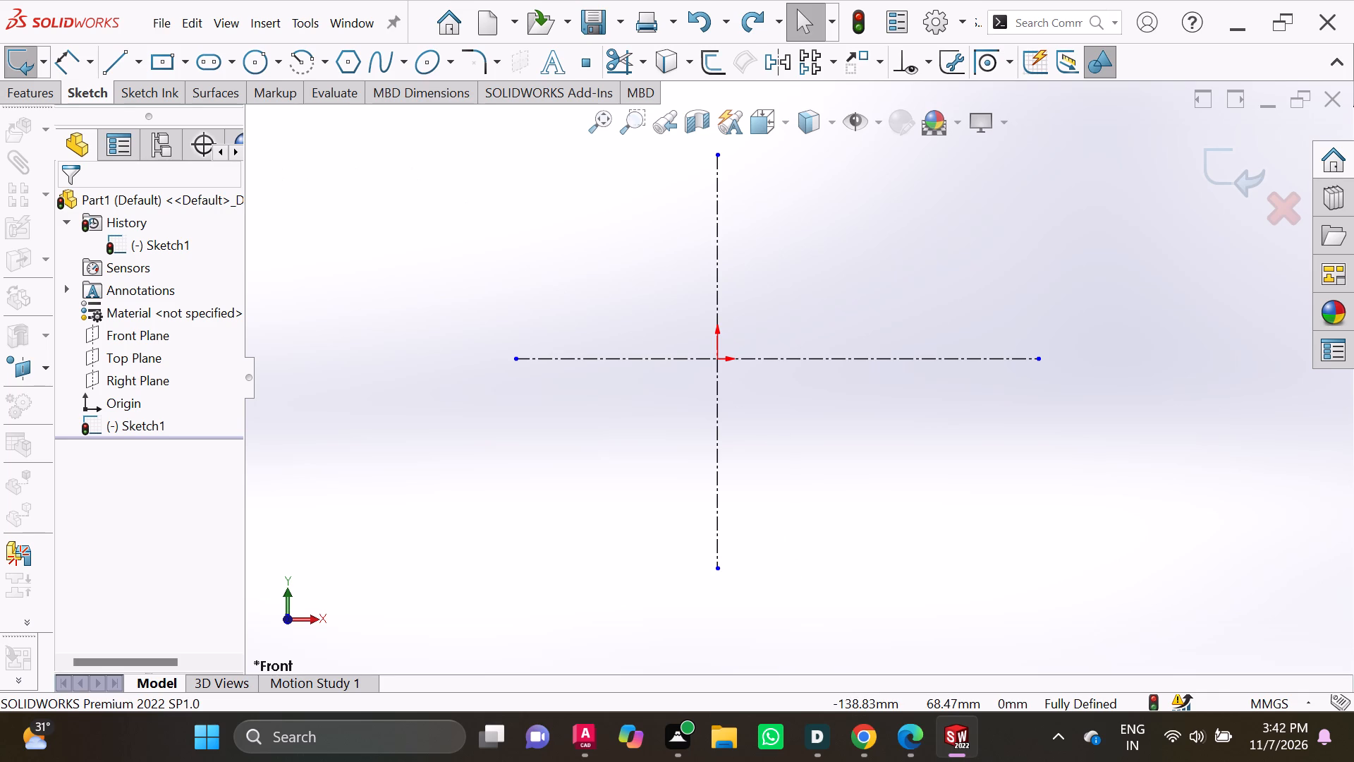
Sketch a closed rectangle of lines about 140 by 20 mm below the horizontal centerline, crossing the vertical centerline.
{"action": "left_click", "coordinate": [134, 65]}
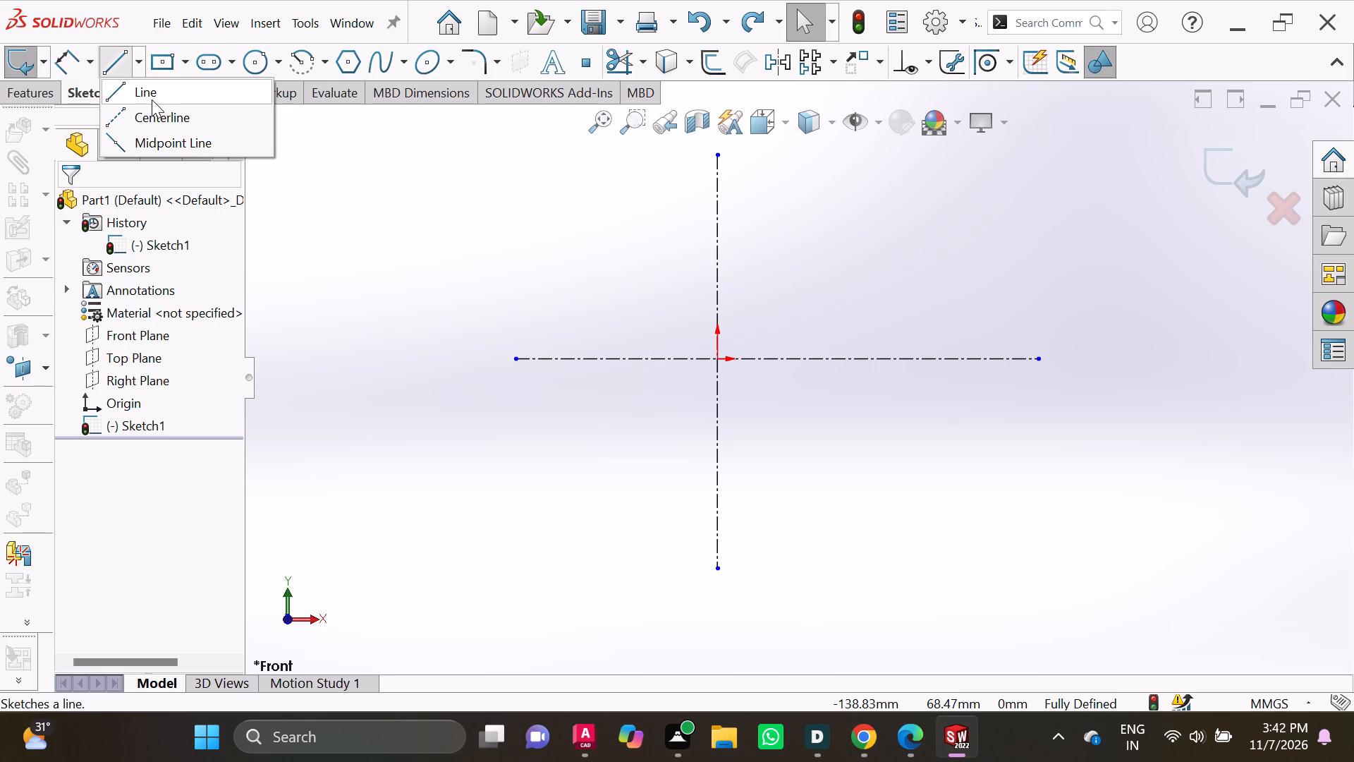
{"action": "left_click", "coordinate": [152, 90]}
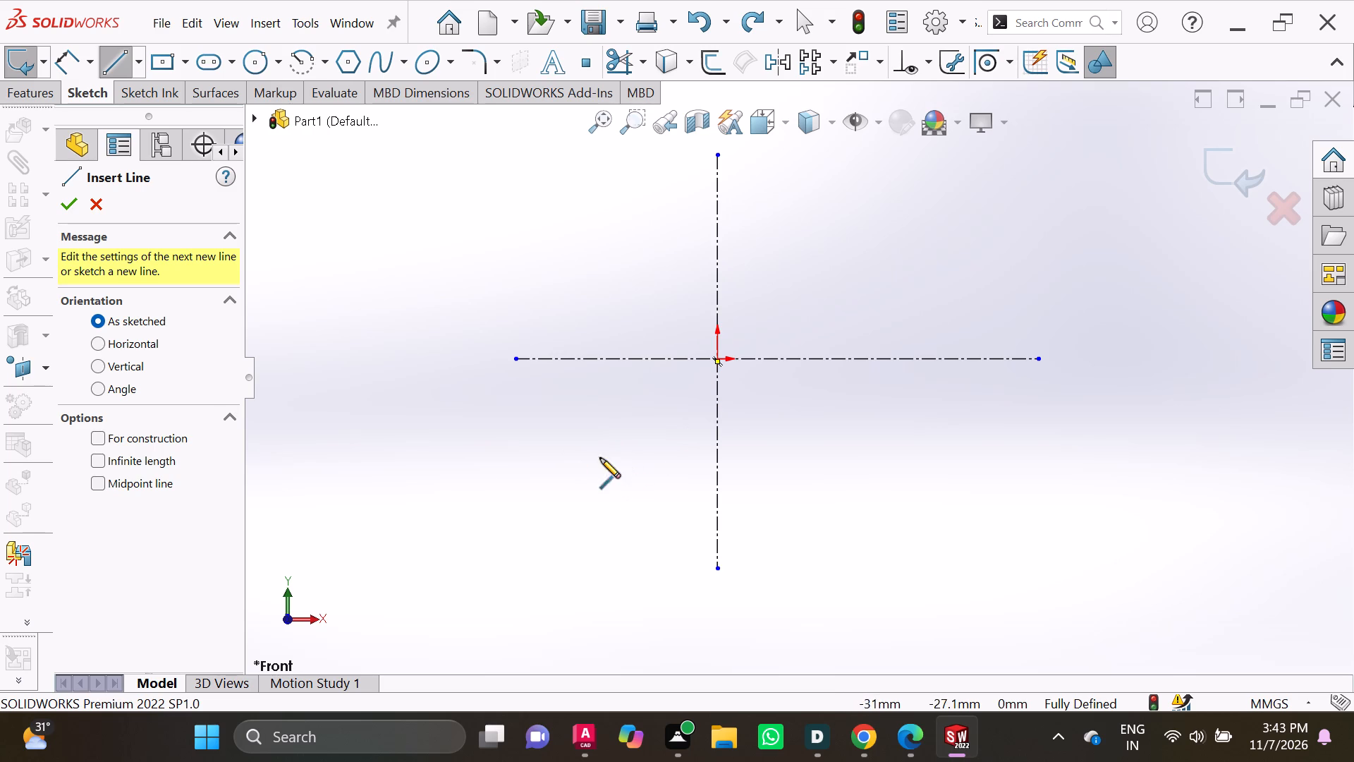
{"action": "left_click", "coordinate": [562, 466]}
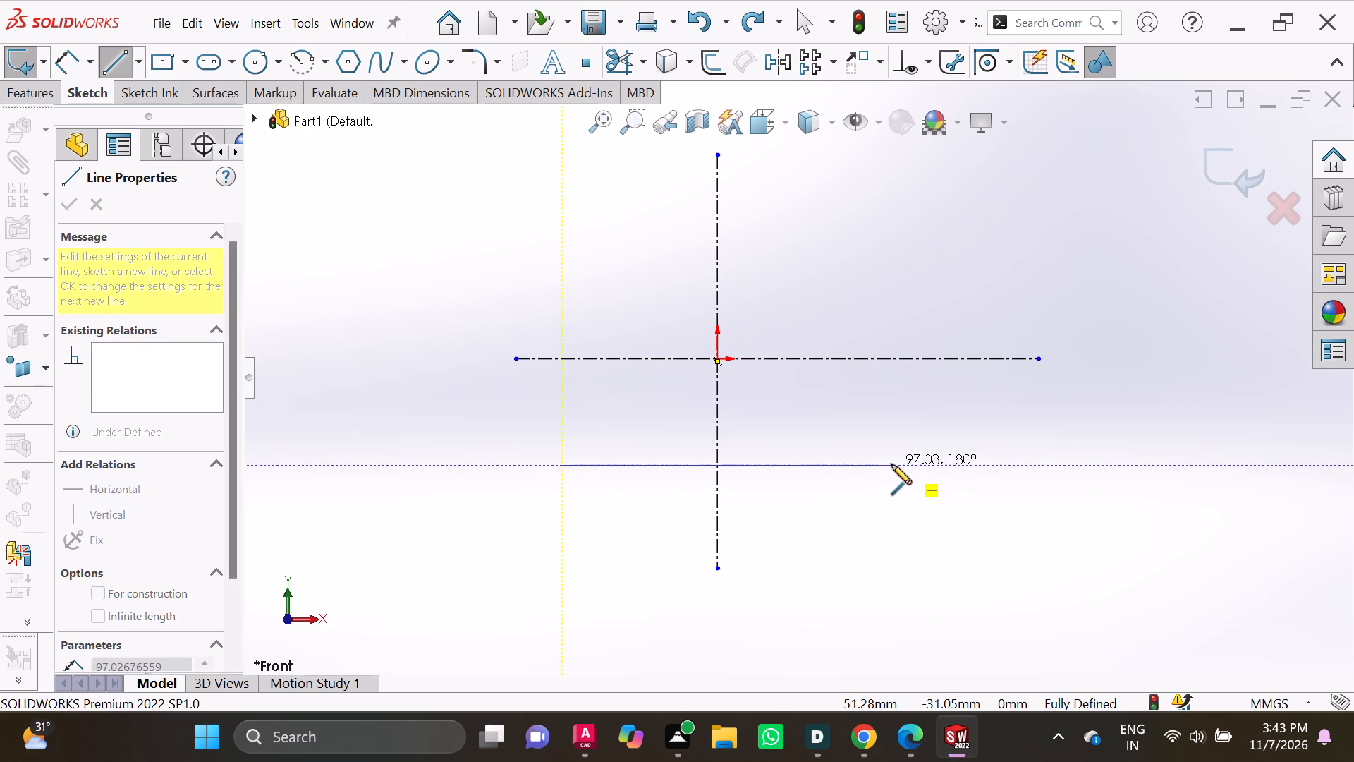
{"action": "left_click", "coordinate": [1041, 466]}
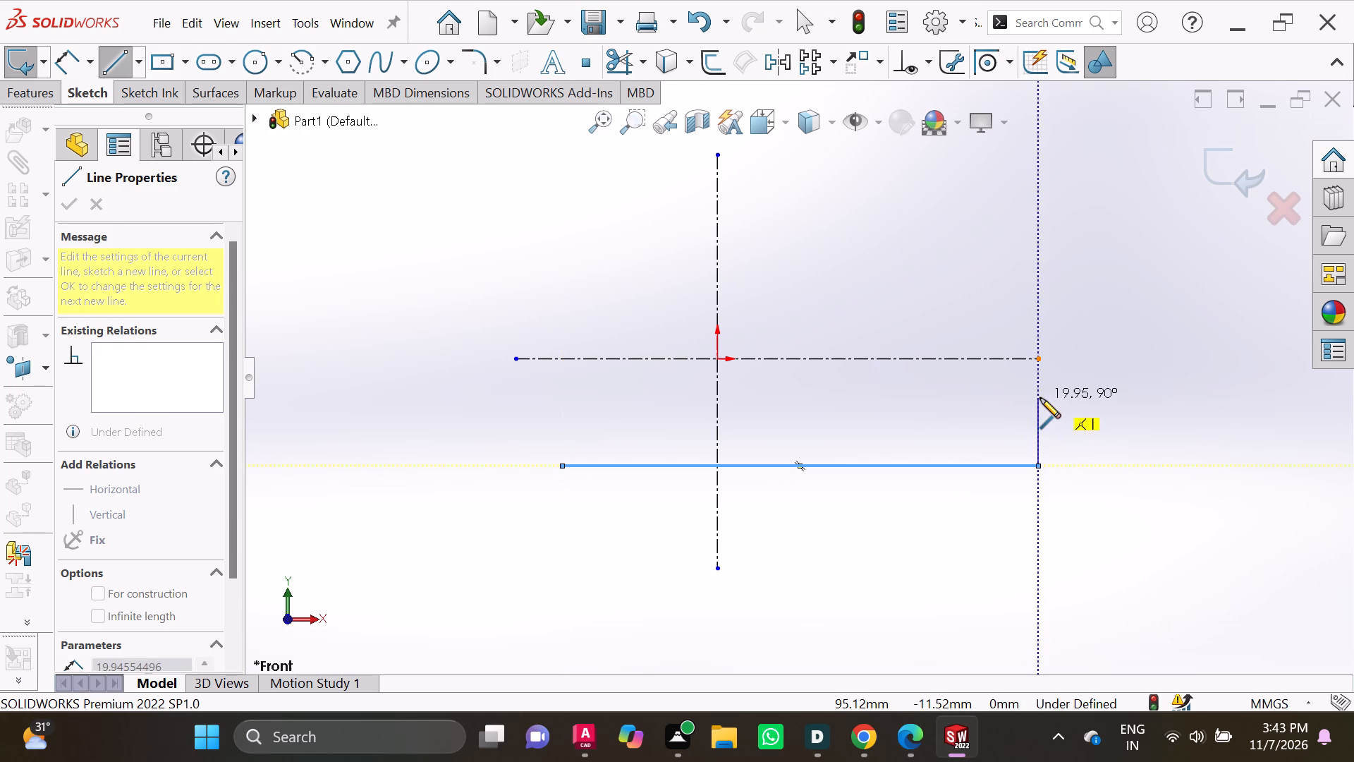
{"action": "left_click", "coordinate": [1040, 398]}
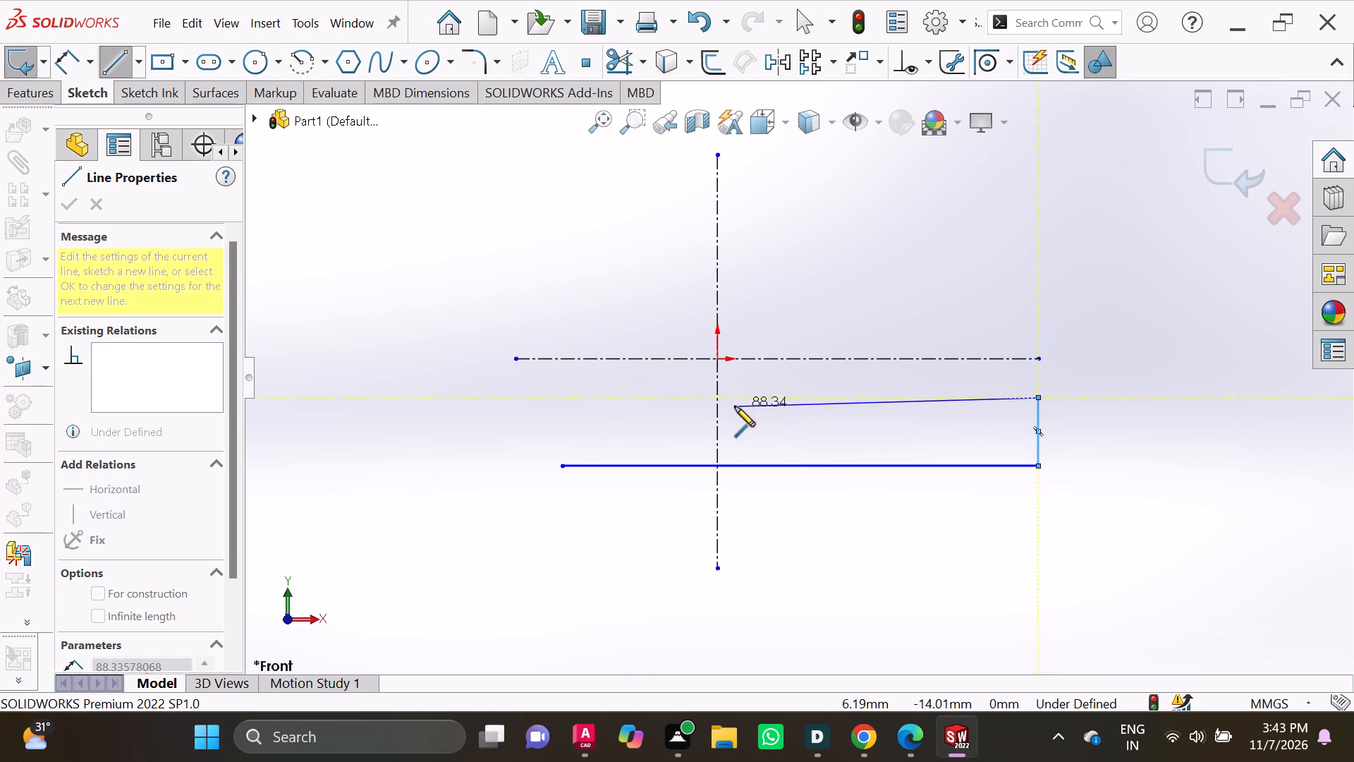
{"action": "left_click", "coordinate": [563, 399]}
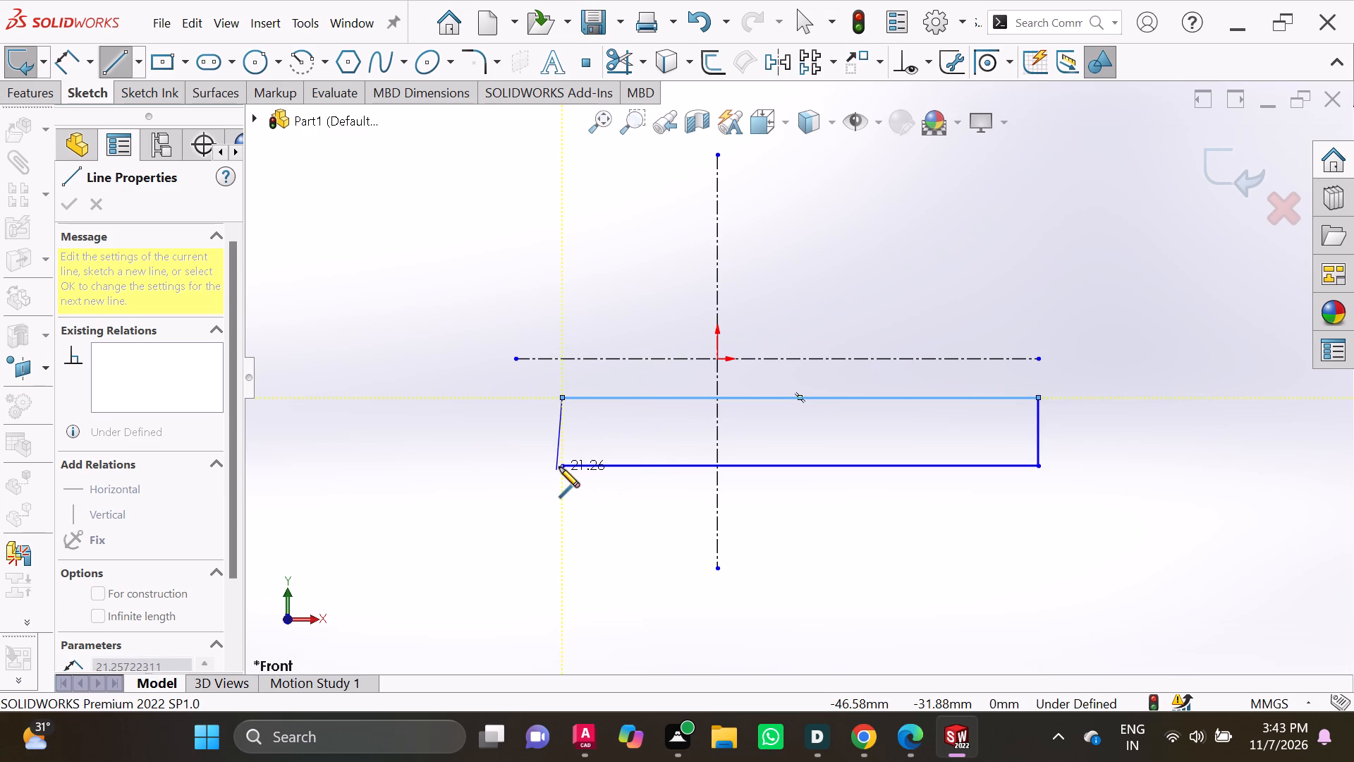
{"action": "left_click", "coordinate": [561, 464]}
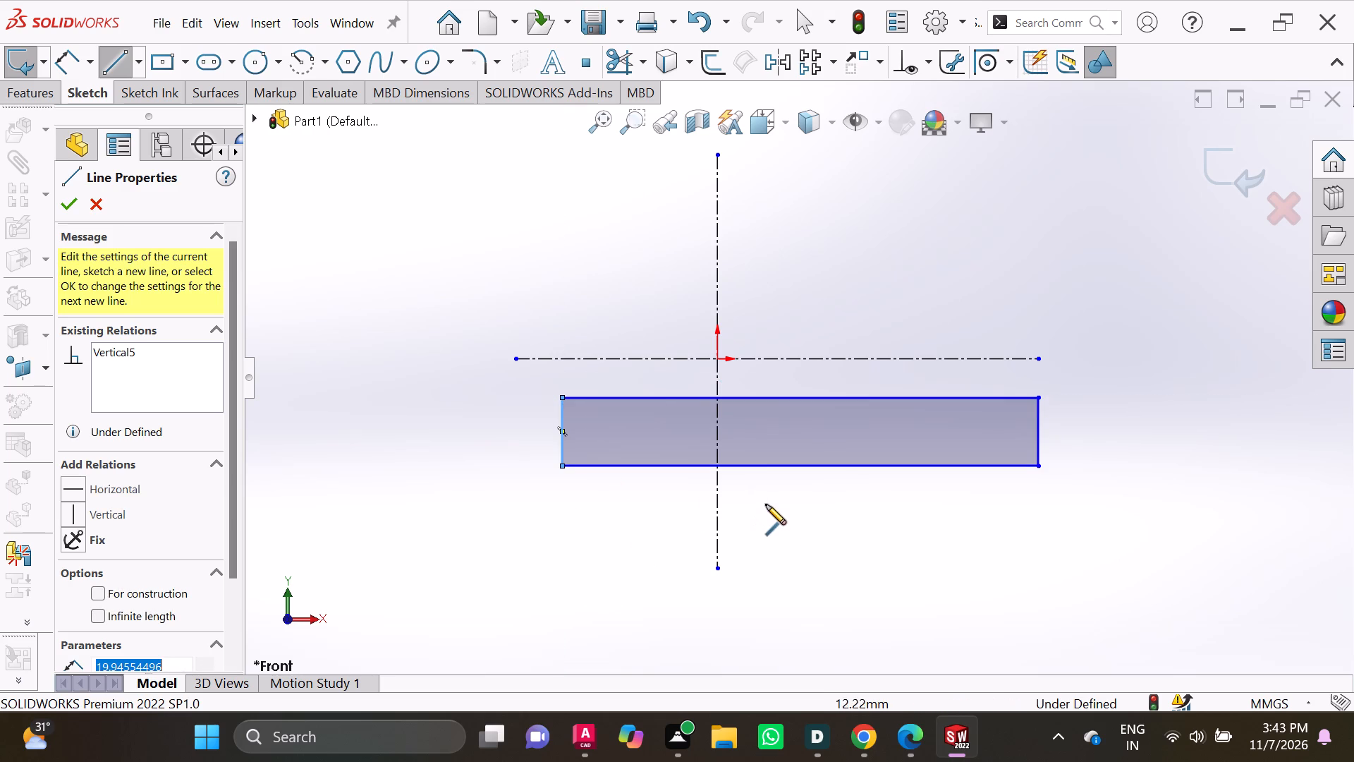
{"action": "key", "text": "Escape"}
{"action": "key", "text": "Escape"}
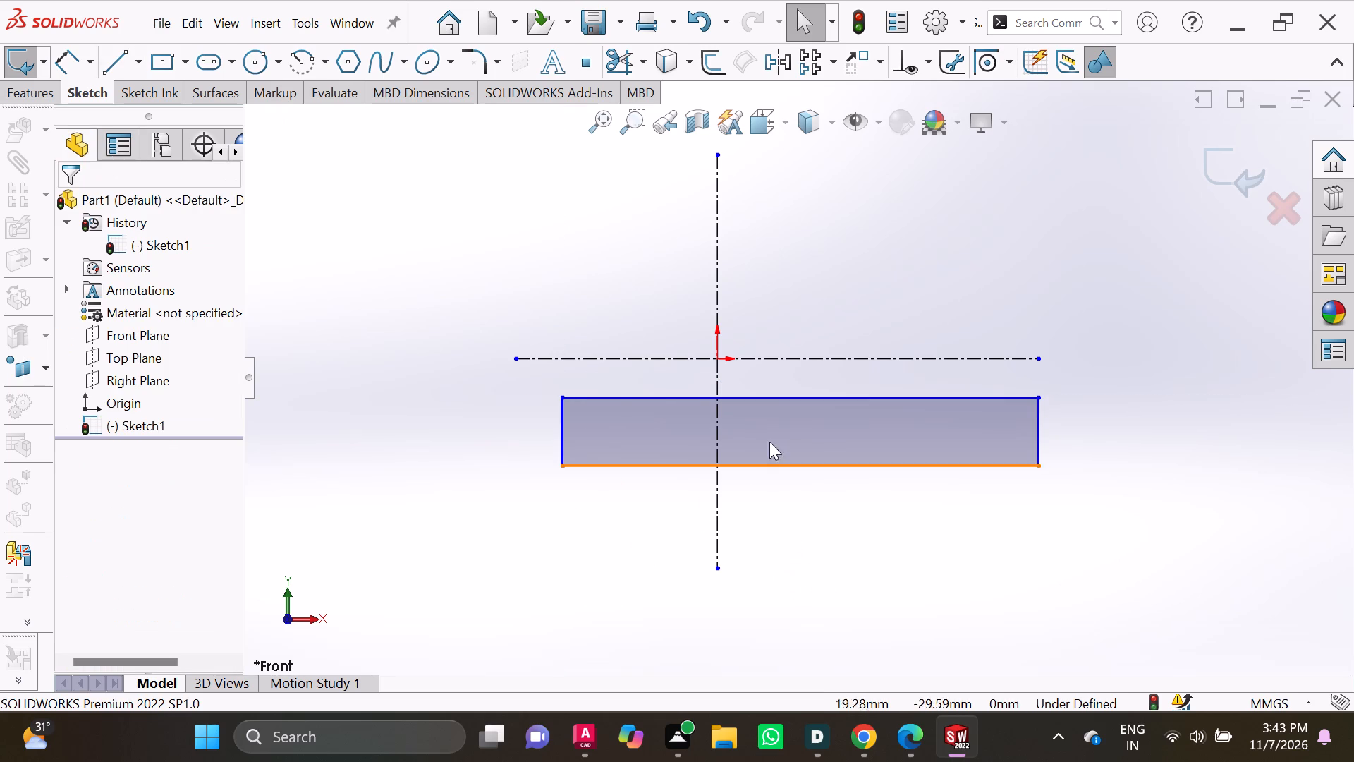
{"action": "key", "text": "Escape"}
{"action": "key", "text": "Escape"}
{"action": "key", "text": "Escape"}
{"action": "key", "text": "Escape"}
{"action": "key", "text": "Escape"}
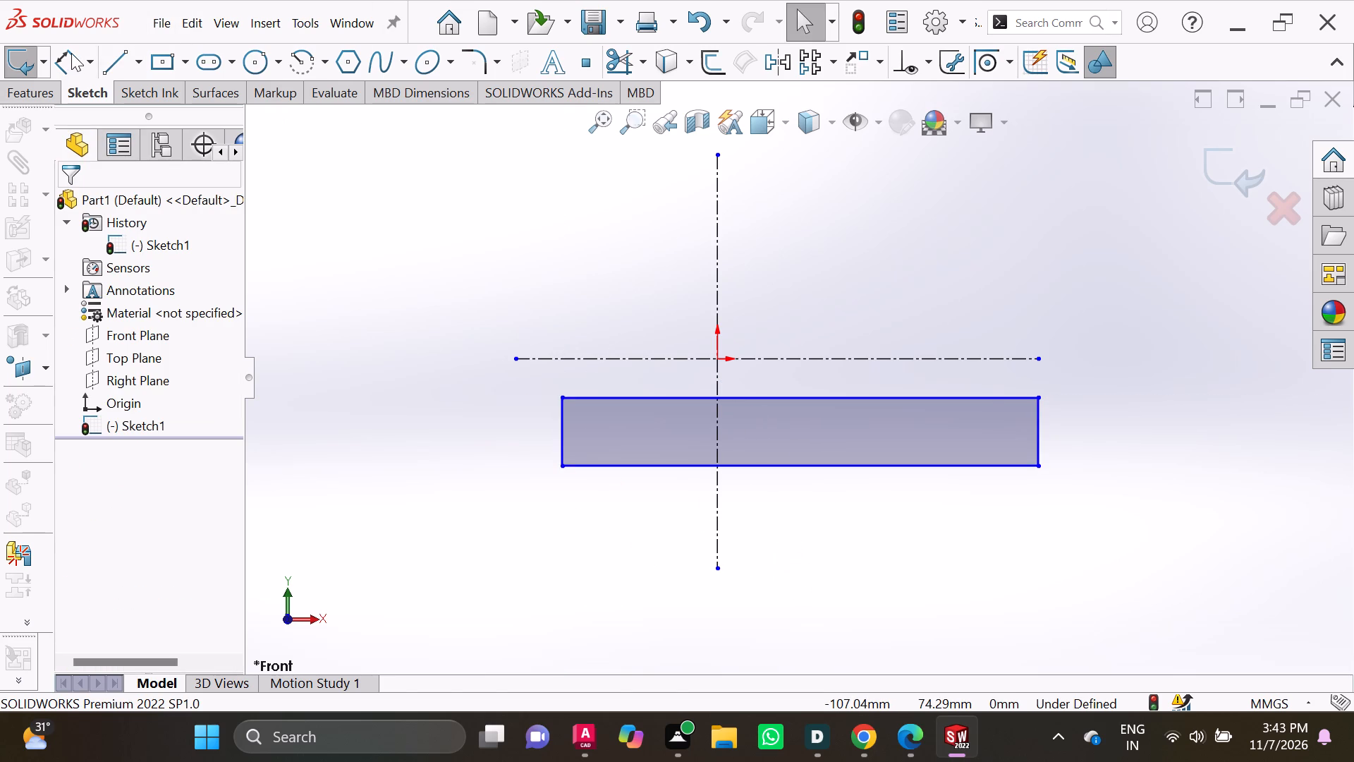
Dimension the rectangle's upper edge and set its length to 580 mm.
{"action": "left_click", "coordinate": [71, 53]}
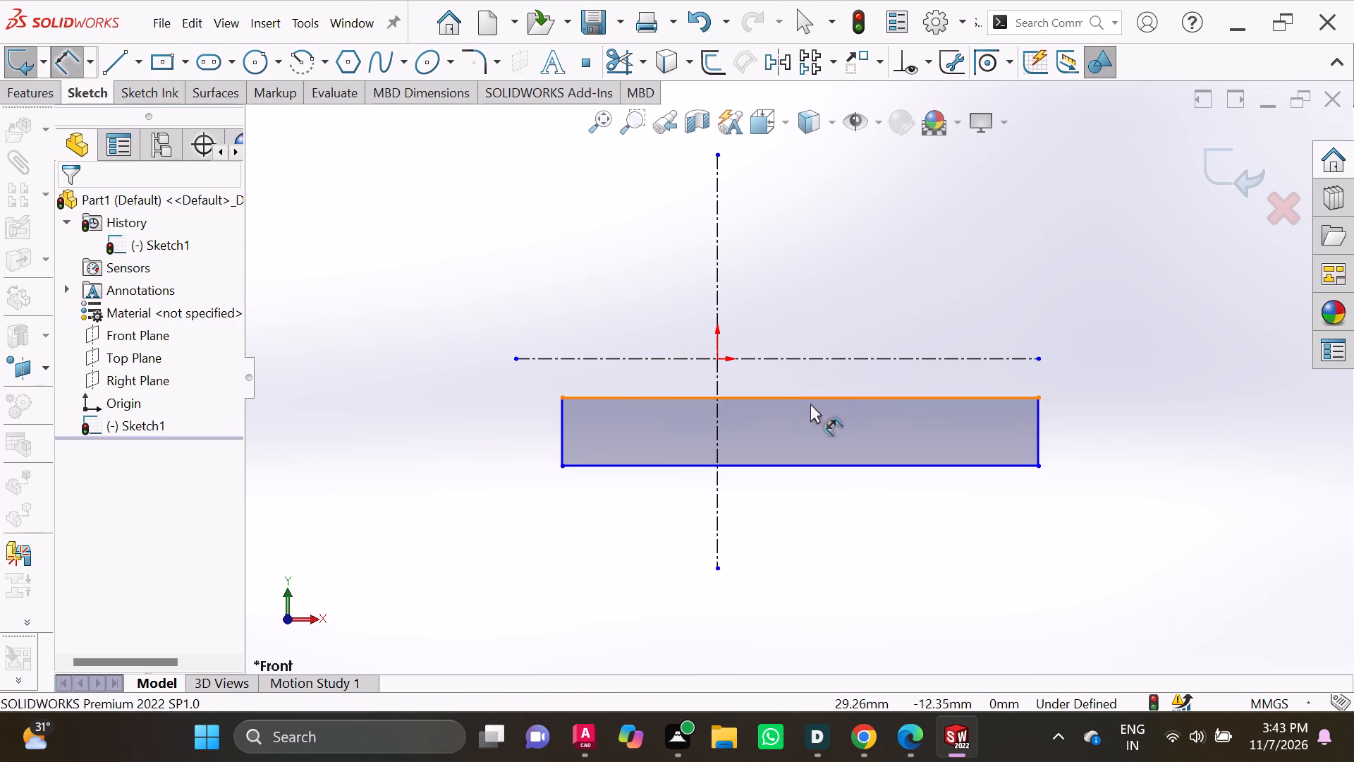
{"action": "left_click", "coordinate": [787, 397]}
{"action": "left_click", "coordinate": [799, 330]}
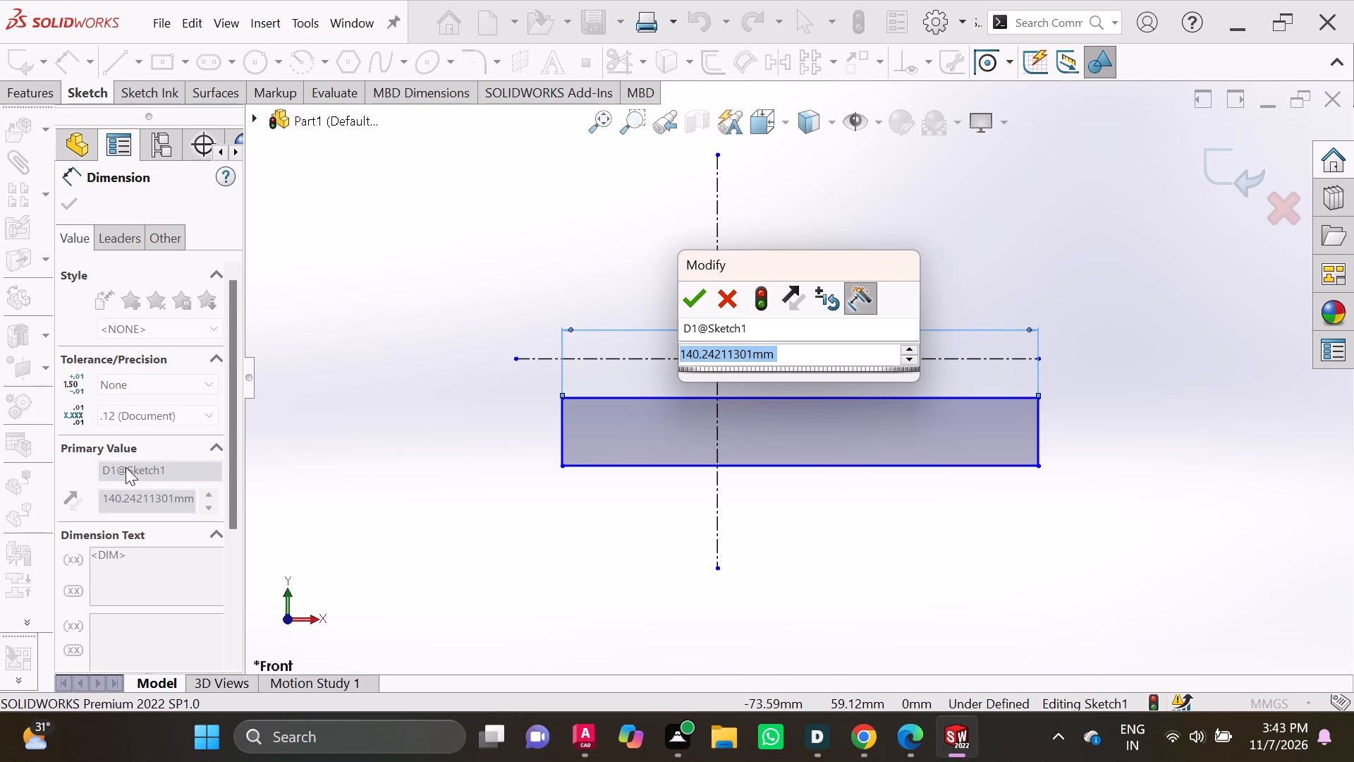
{"action": "key", "text": "4"}
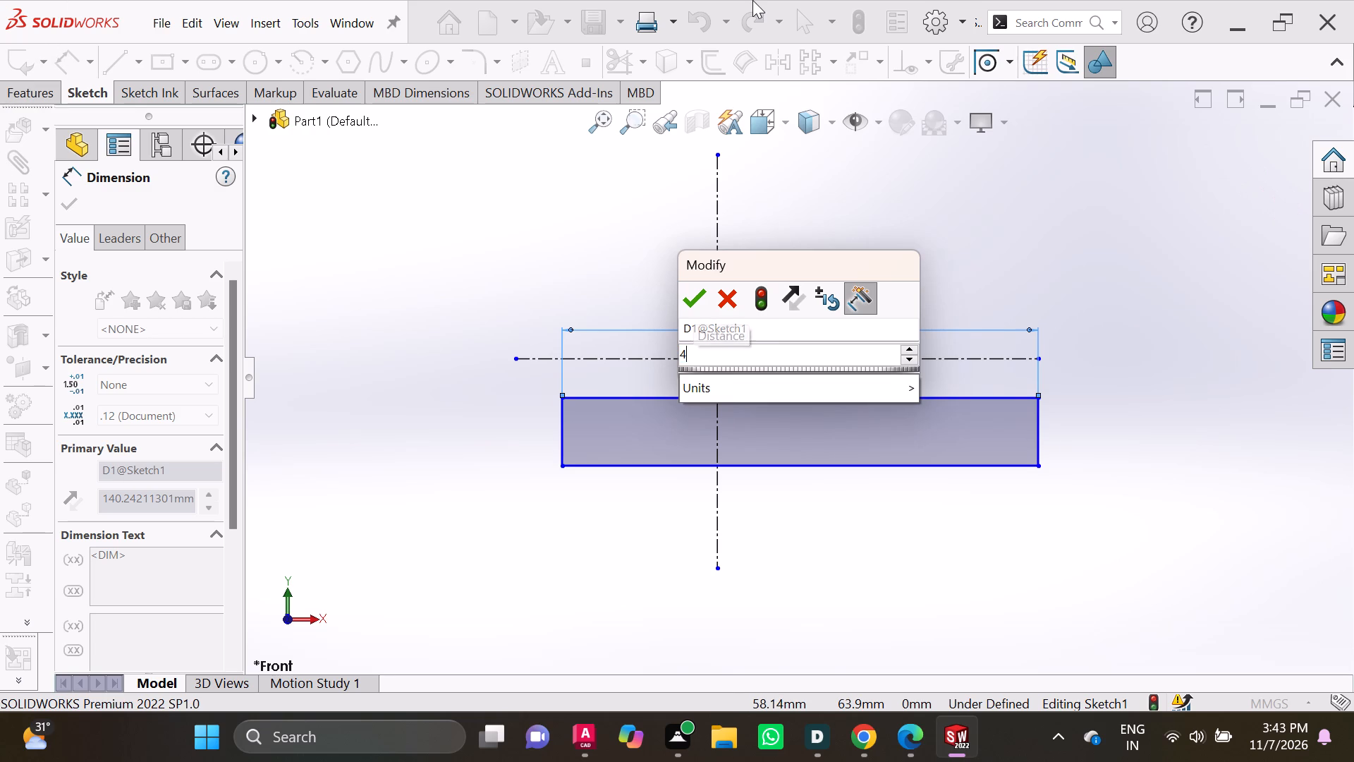
{"action": "key", "text": "BackSpace"}
{"action": "type", "text": "580"}
{"action": "key", "text": "Return"}
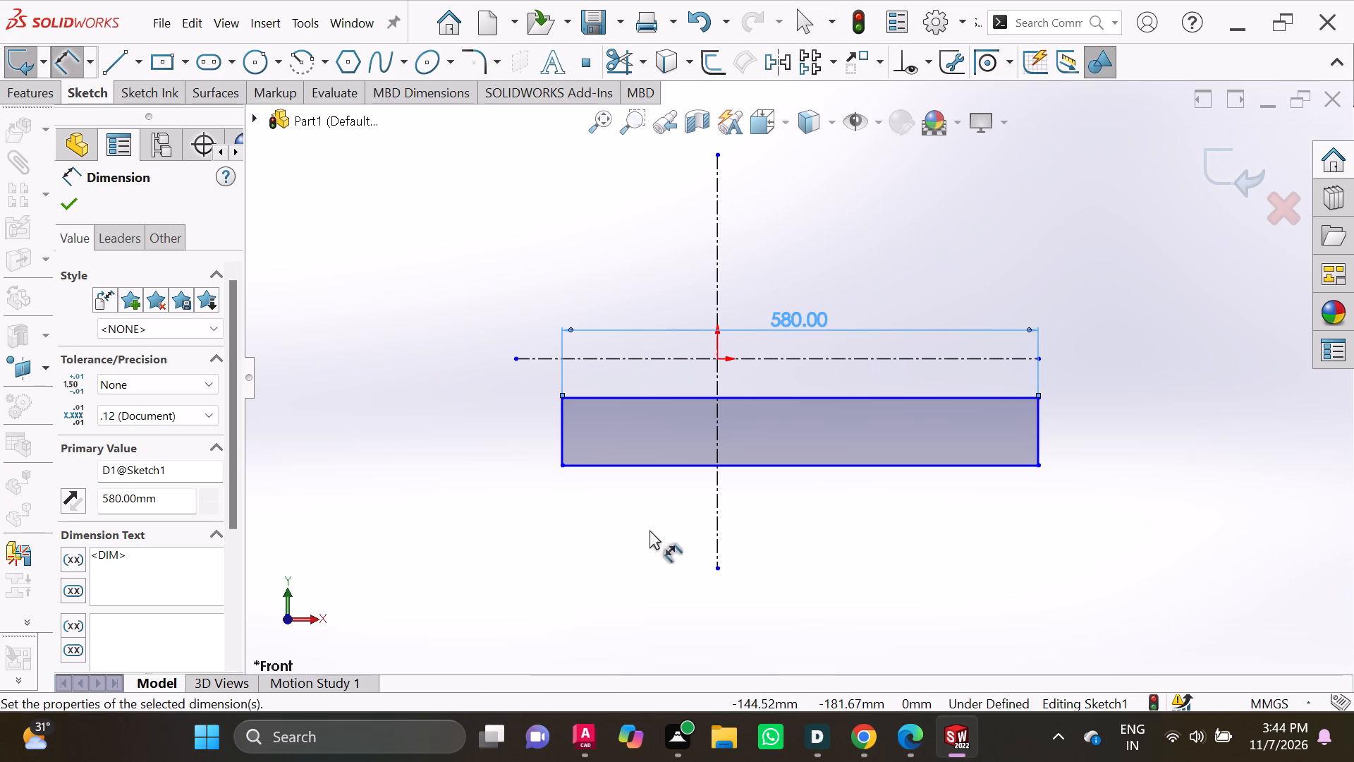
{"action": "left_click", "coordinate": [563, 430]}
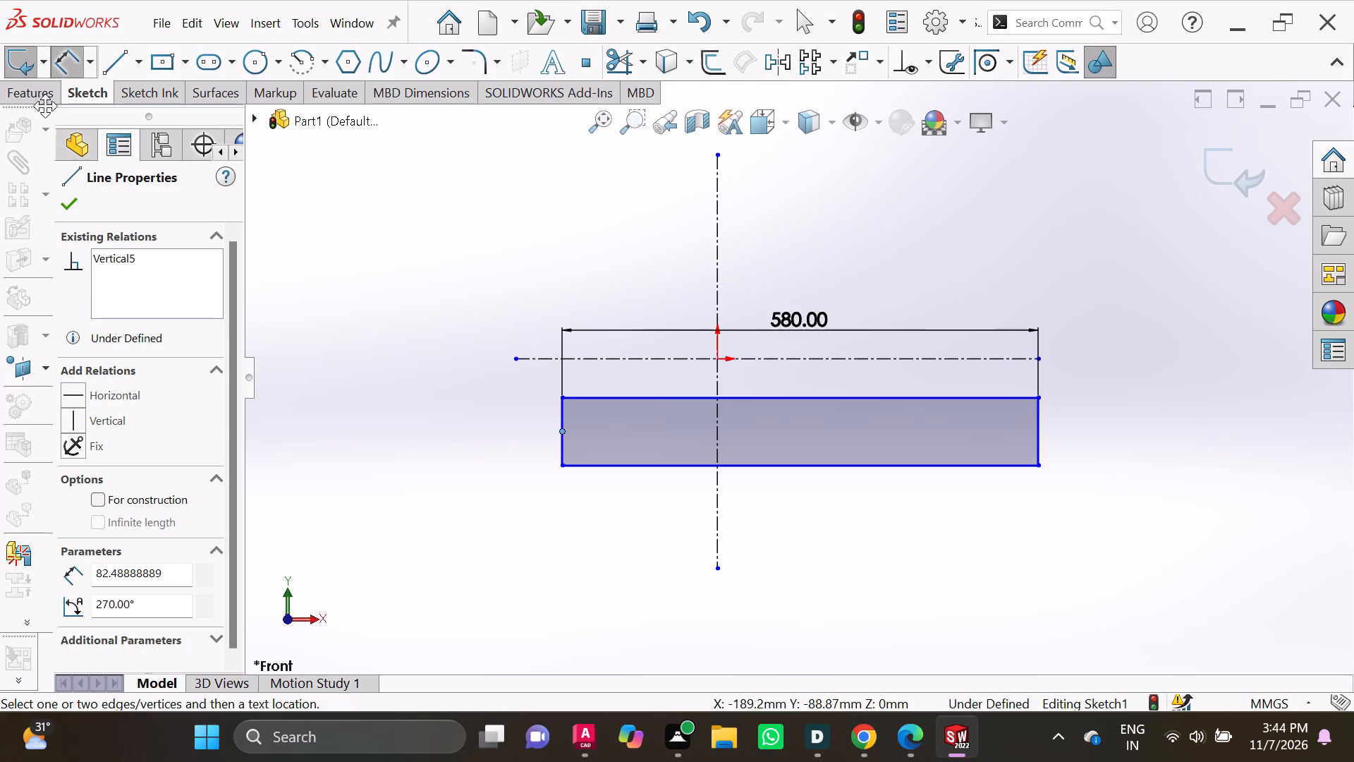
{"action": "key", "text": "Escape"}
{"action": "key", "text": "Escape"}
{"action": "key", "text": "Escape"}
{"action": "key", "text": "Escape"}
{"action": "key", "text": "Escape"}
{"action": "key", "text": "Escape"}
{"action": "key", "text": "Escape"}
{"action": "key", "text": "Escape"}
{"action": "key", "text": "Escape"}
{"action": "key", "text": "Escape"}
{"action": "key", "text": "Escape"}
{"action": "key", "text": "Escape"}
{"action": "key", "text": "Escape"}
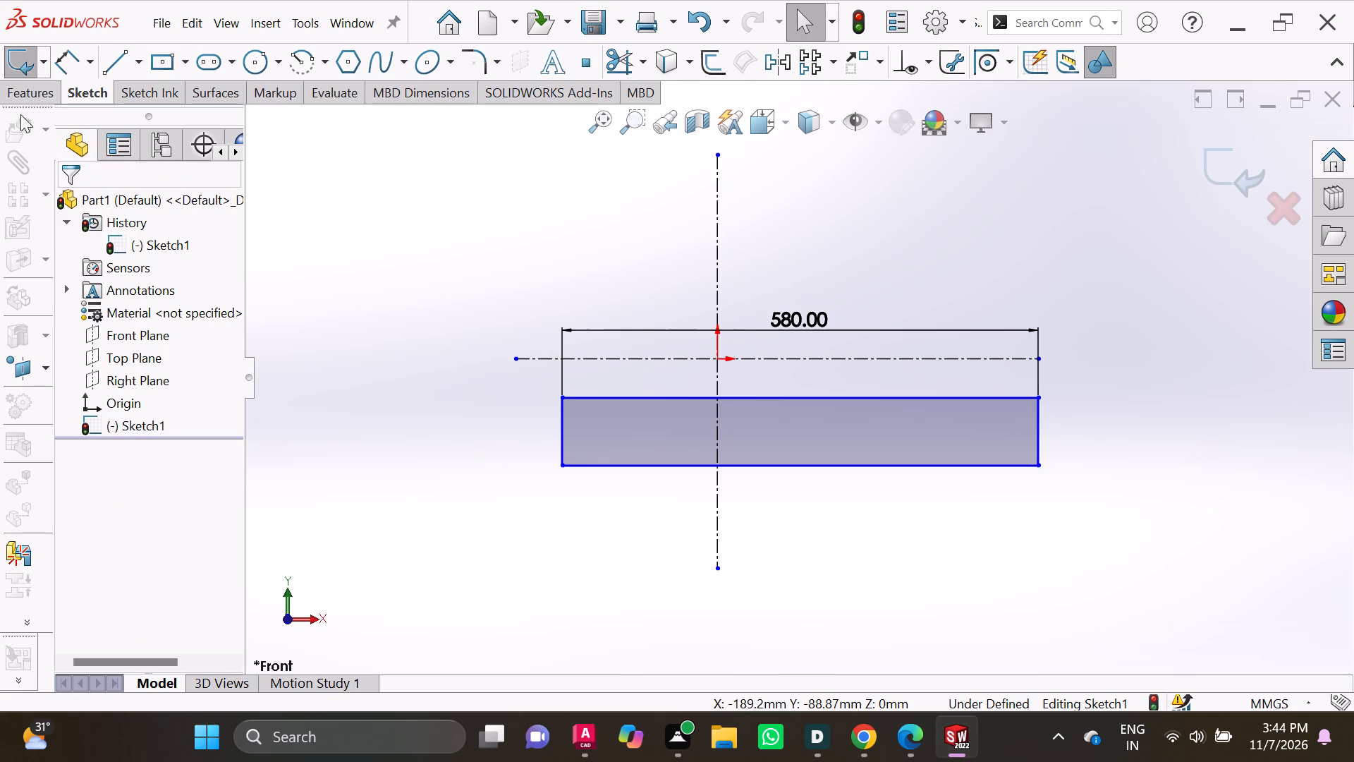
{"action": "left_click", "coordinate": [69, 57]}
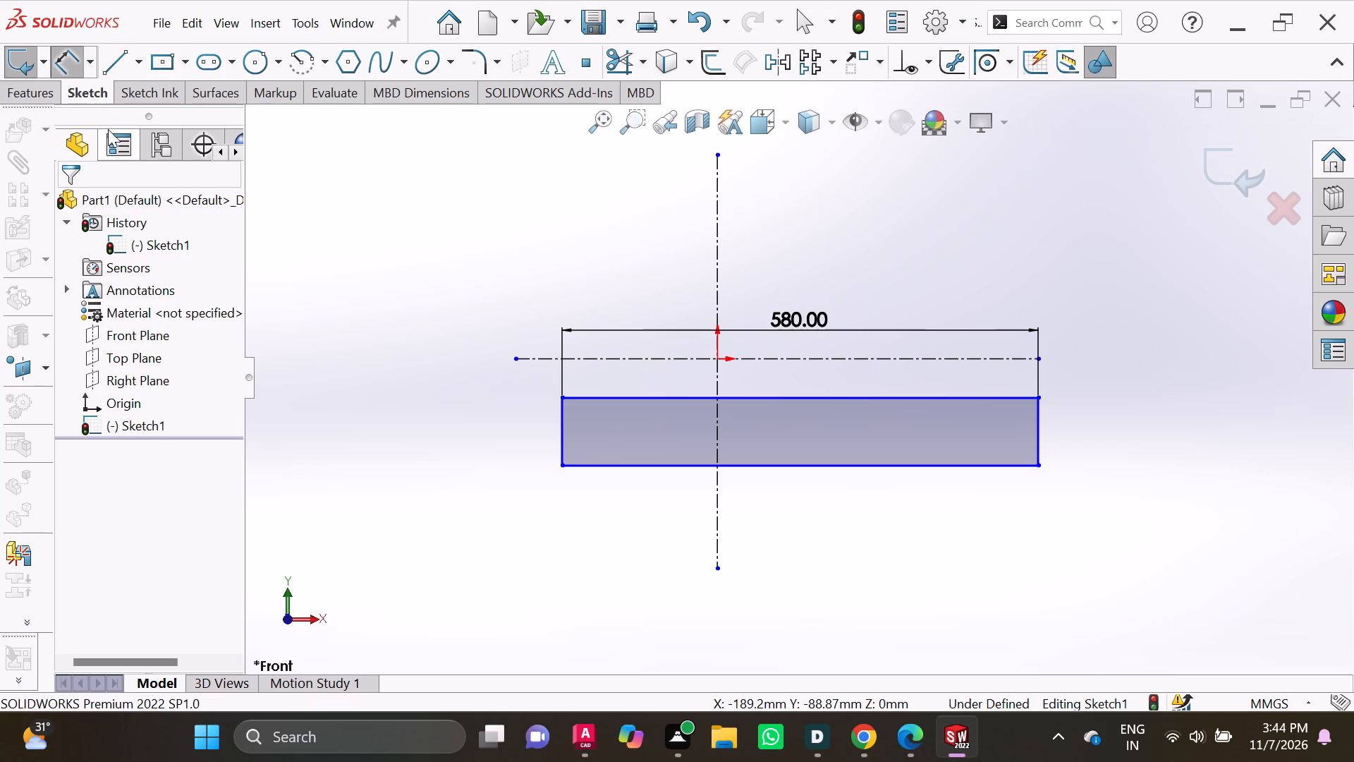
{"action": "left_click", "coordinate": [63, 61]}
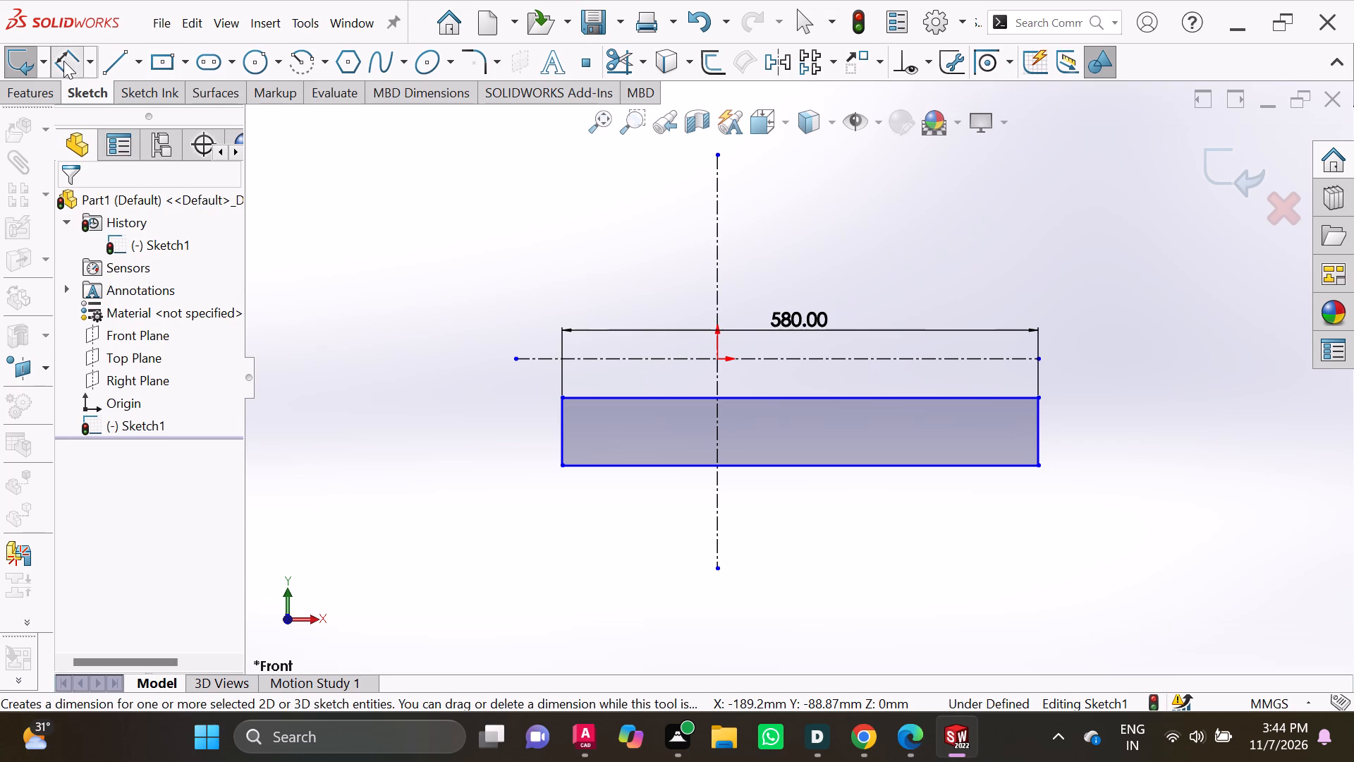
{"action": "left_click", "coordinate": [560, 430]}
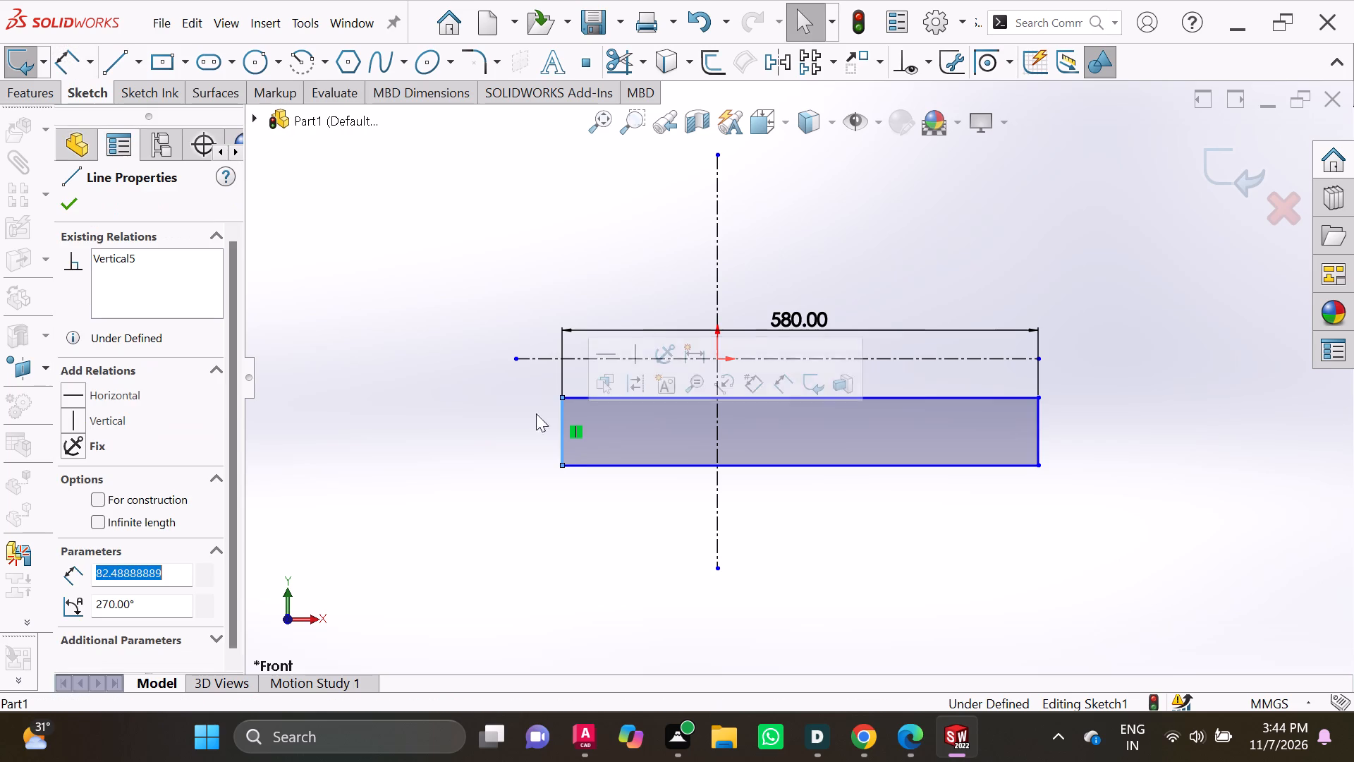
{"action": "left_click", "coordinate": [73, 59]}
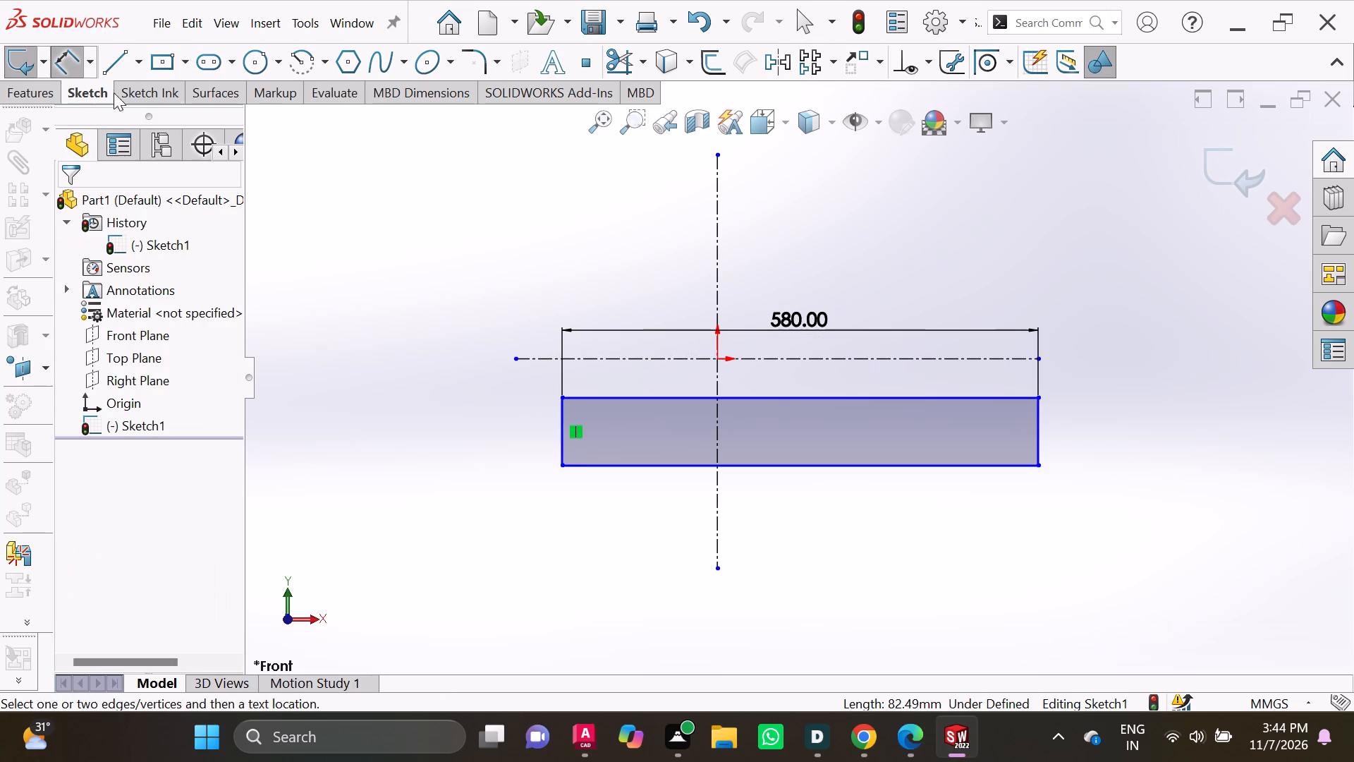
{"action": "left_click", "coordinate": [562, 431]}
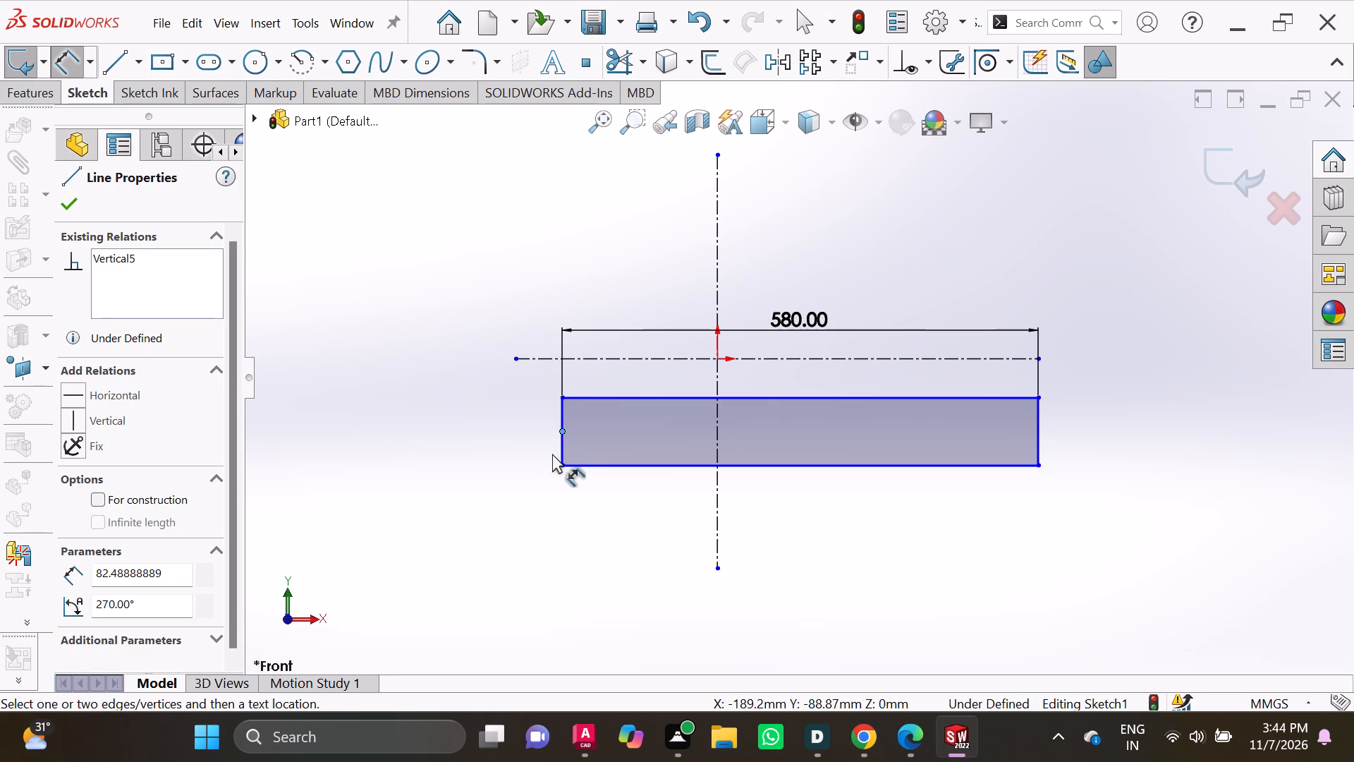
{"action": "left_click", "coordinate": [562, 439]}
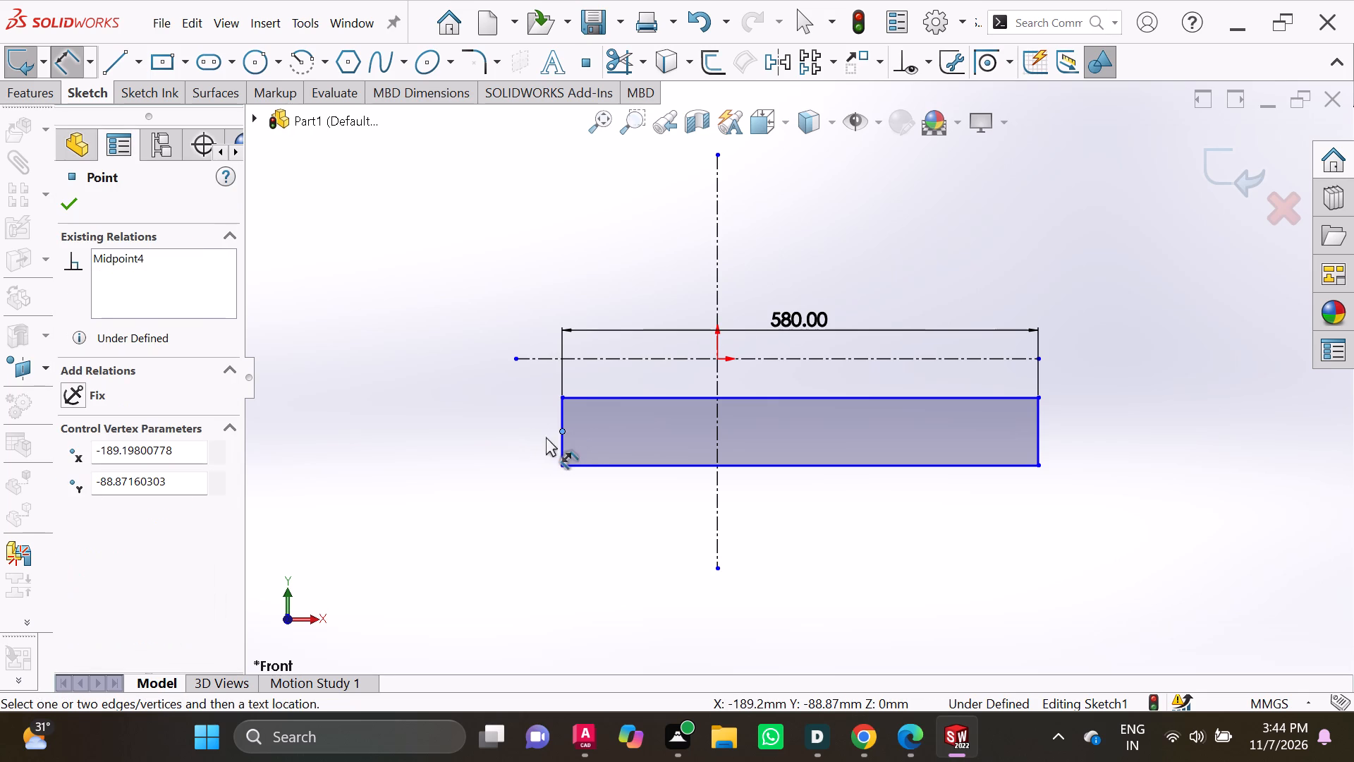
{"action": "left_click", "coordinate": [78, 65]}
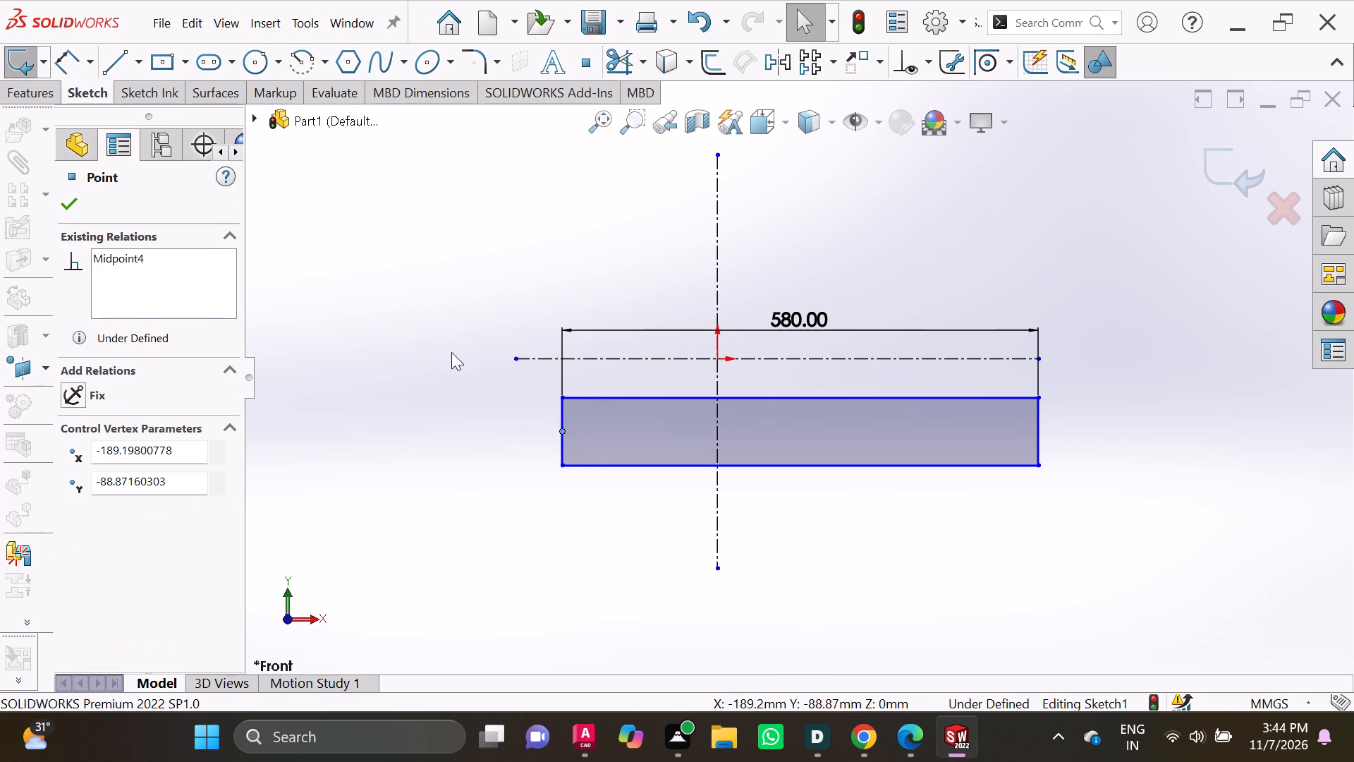
Dimension the rectangle's left vertical edge and set its height to 80 mm.
{"action": "scroll", "coordinate": [542, 394], "scroll_direction": "up", "scroll_amount": 1}
{"action": "scroll", "coordinate": [652, 418], "scroll_direction": "down", "scroll_amount": 5}
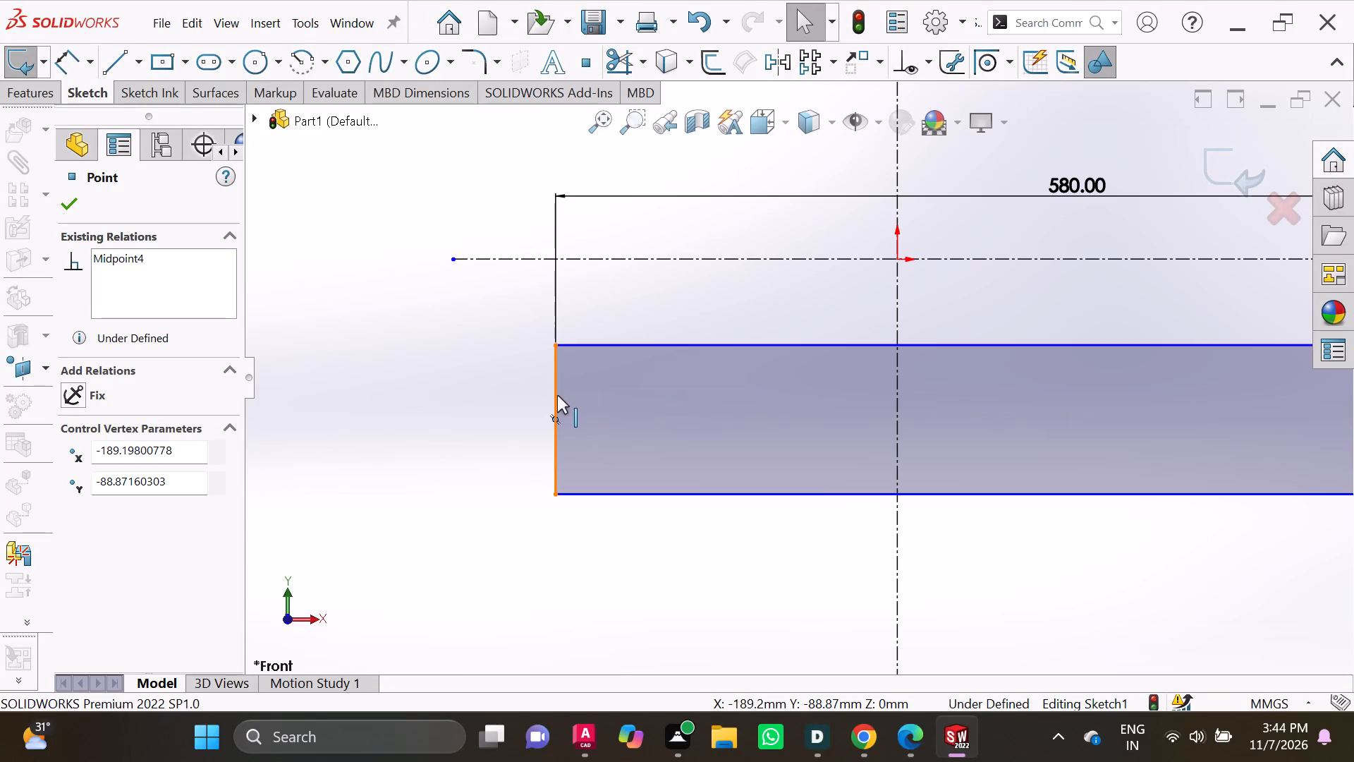
{"action": "left_click", "coordinate": [554, 392]}
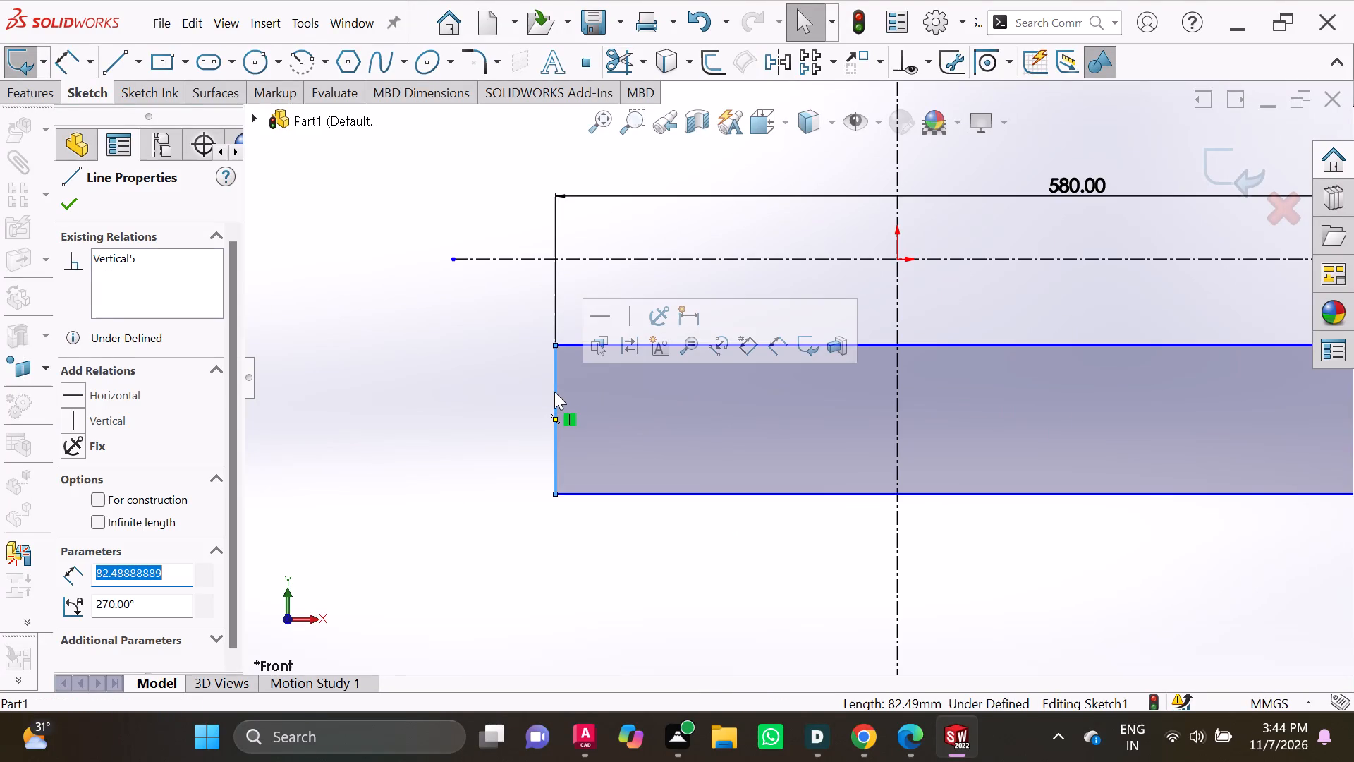
{"action": "left_click", "coordinate": [61, 71]}
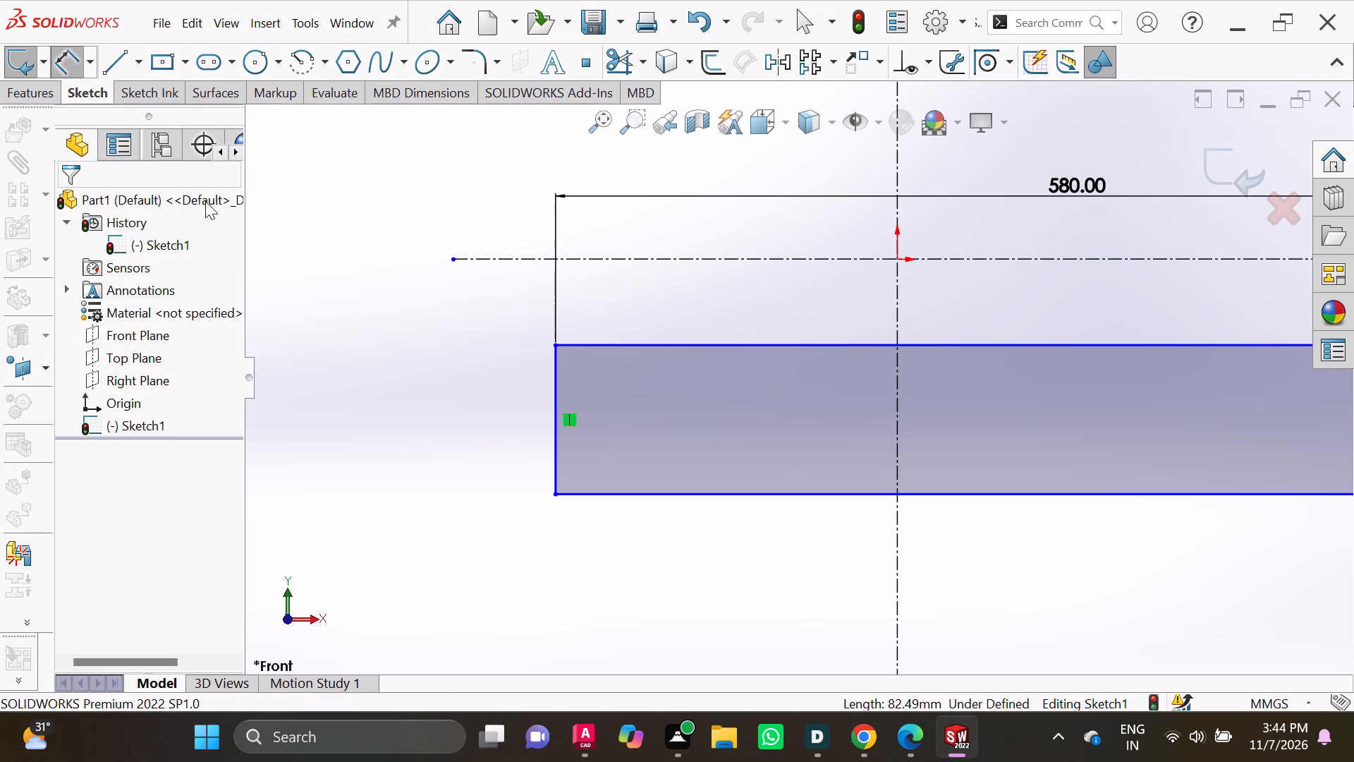
{"action": "left_click", "coordinate": [555, 391]}
{"action": "left_click", "coordinate": [468, 395]}
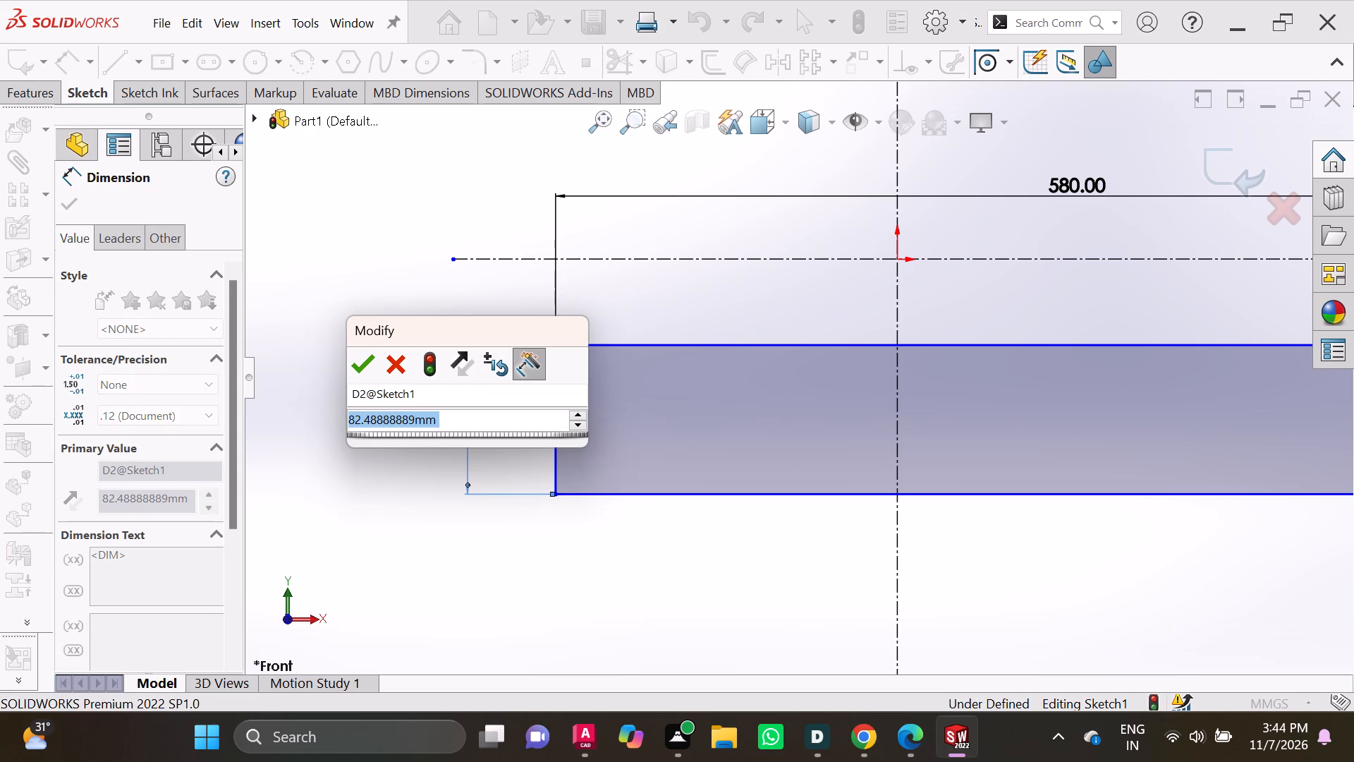
{"action": "key", "text": "BackSpace"}
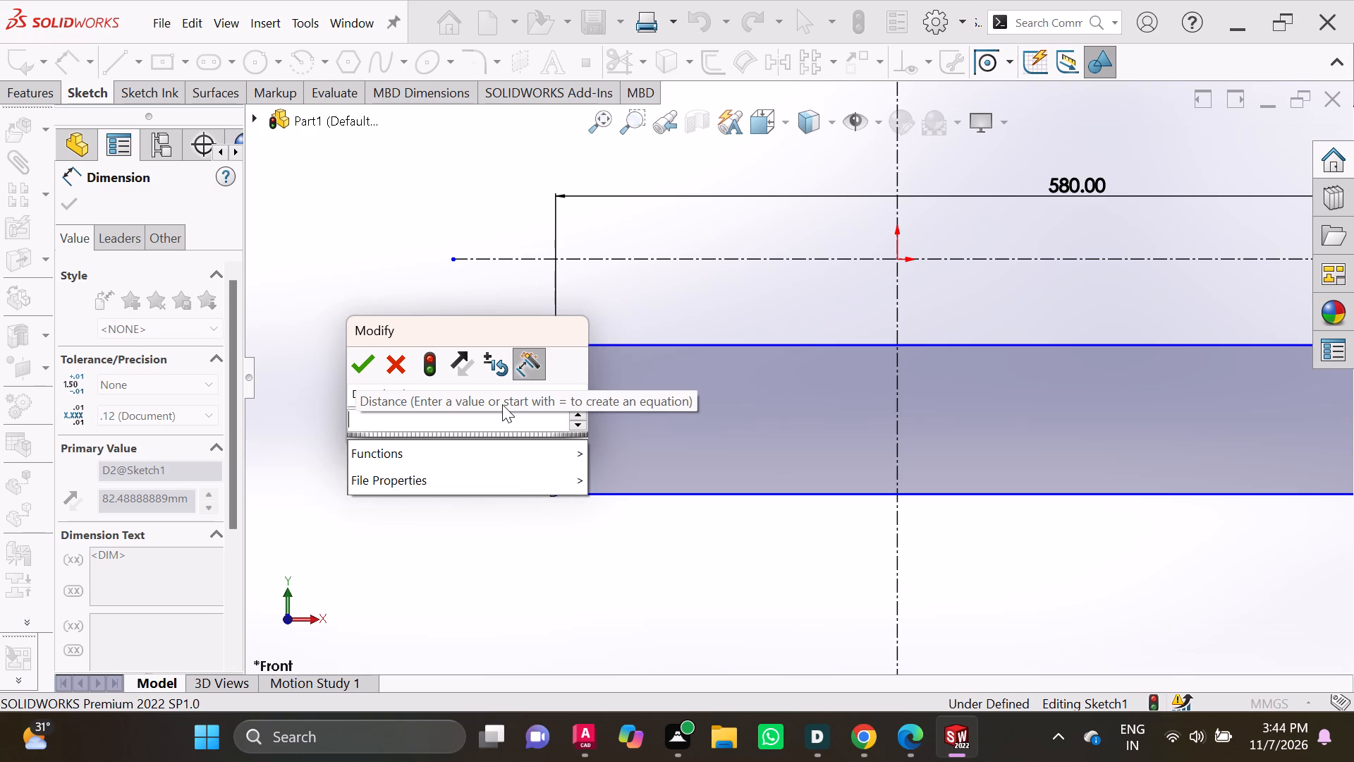
{"action": "key", "text": "8"}
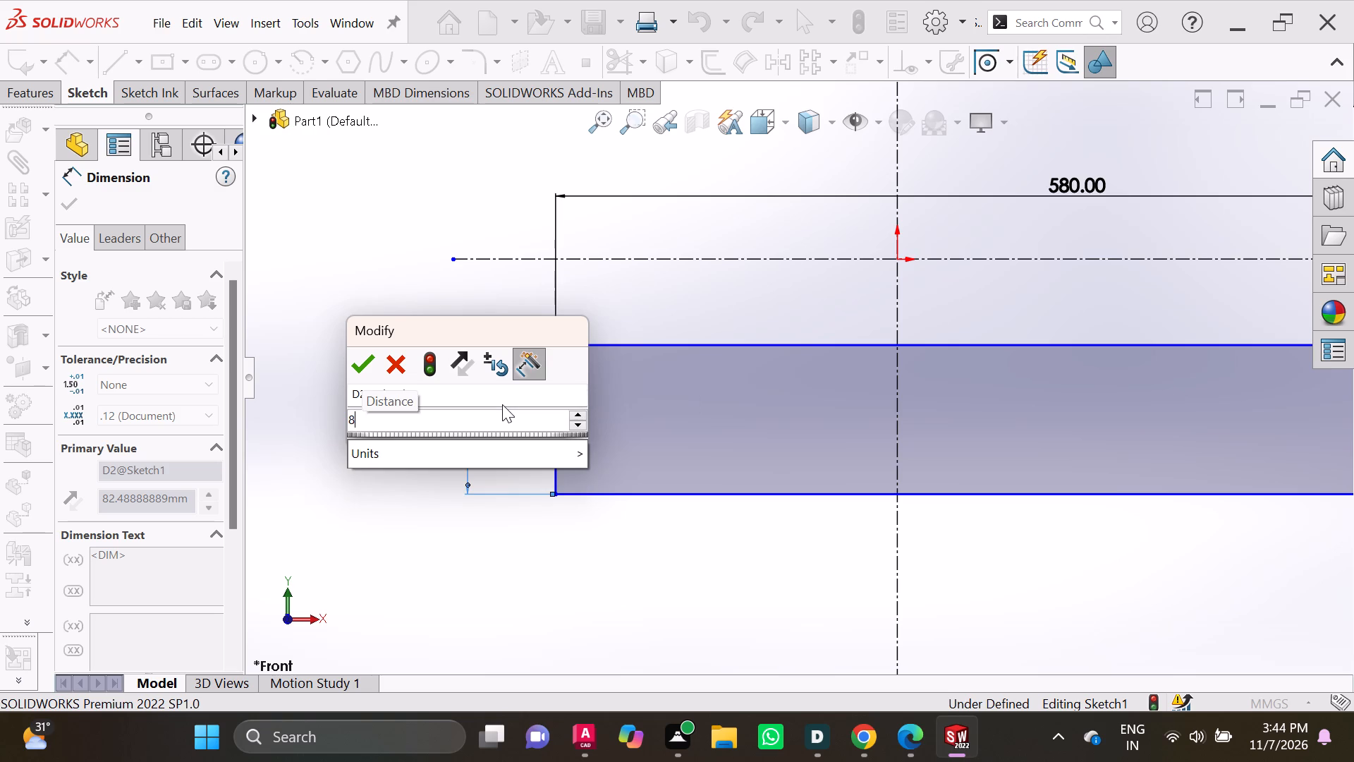
{"action": "key", "text": "0"}
{"action": "key", "text": "Return"}
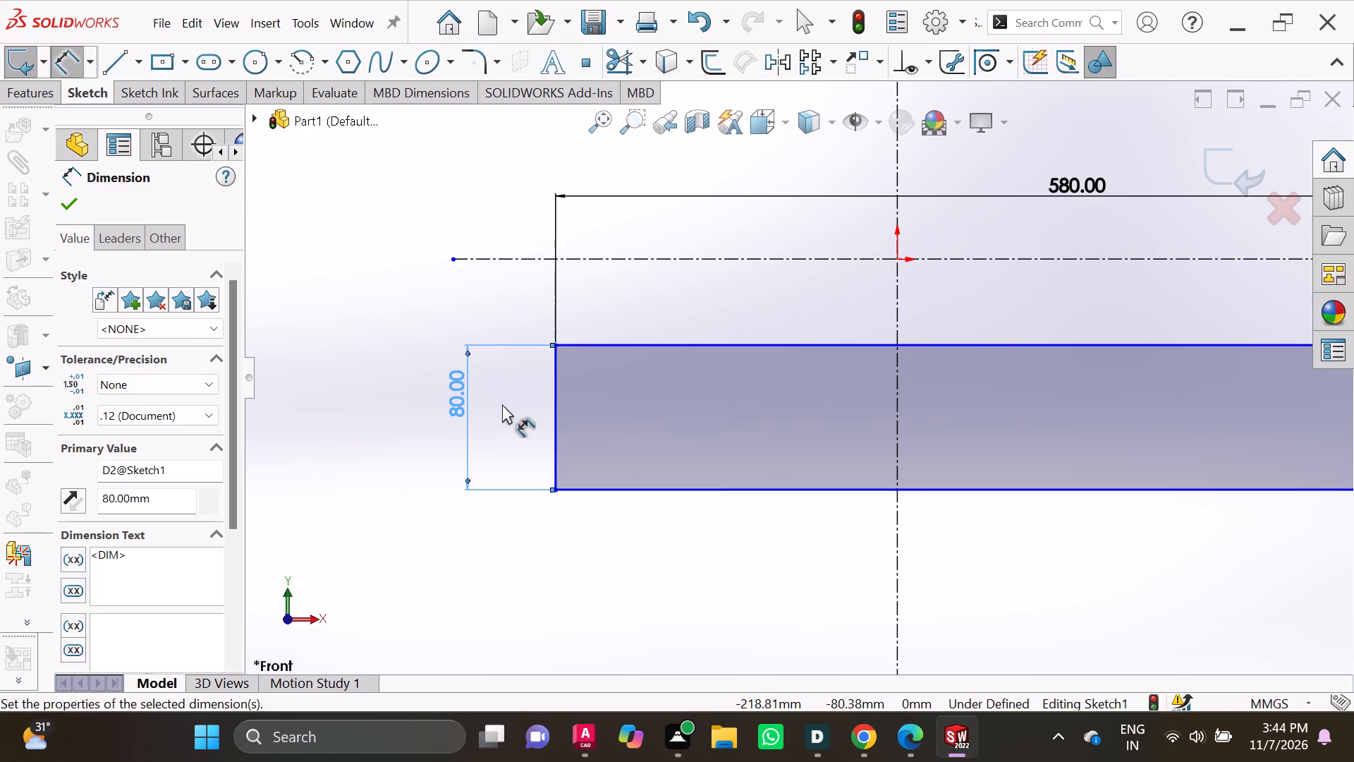
Sketch a circle about 46 mm in diameter inside the rectangle near its left end, at about mid-height.
{"action": "scroll", "coordinate": [1353, 356], "scroll_direction": "down", "scroll_amount": 1}
{"action": "scroll", "coordinate": [1291, 406], "scroll_direction": "down", "scroll_amount": 2}
{"action": "scroll", "coordinate": [1247, 414], "scroll_direction": "up", "scroll_amount": 3}
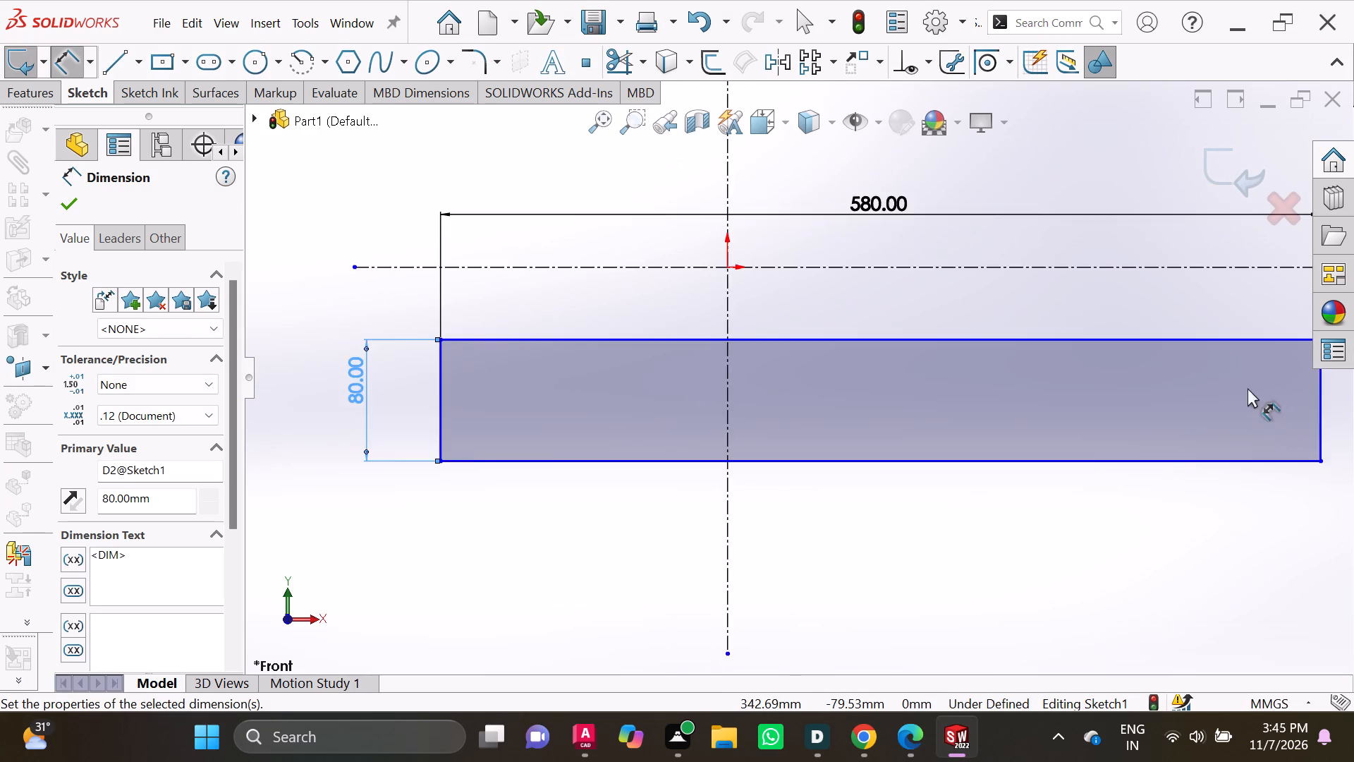
{"action": "scroll", "coordinate": [1248, 388], "scroll_direction": "up", "scroll_amount": 2}
{"action": "scroll", "coordinate": [859, 315], "scroll_direction": "up", "scroll_amount": 1}
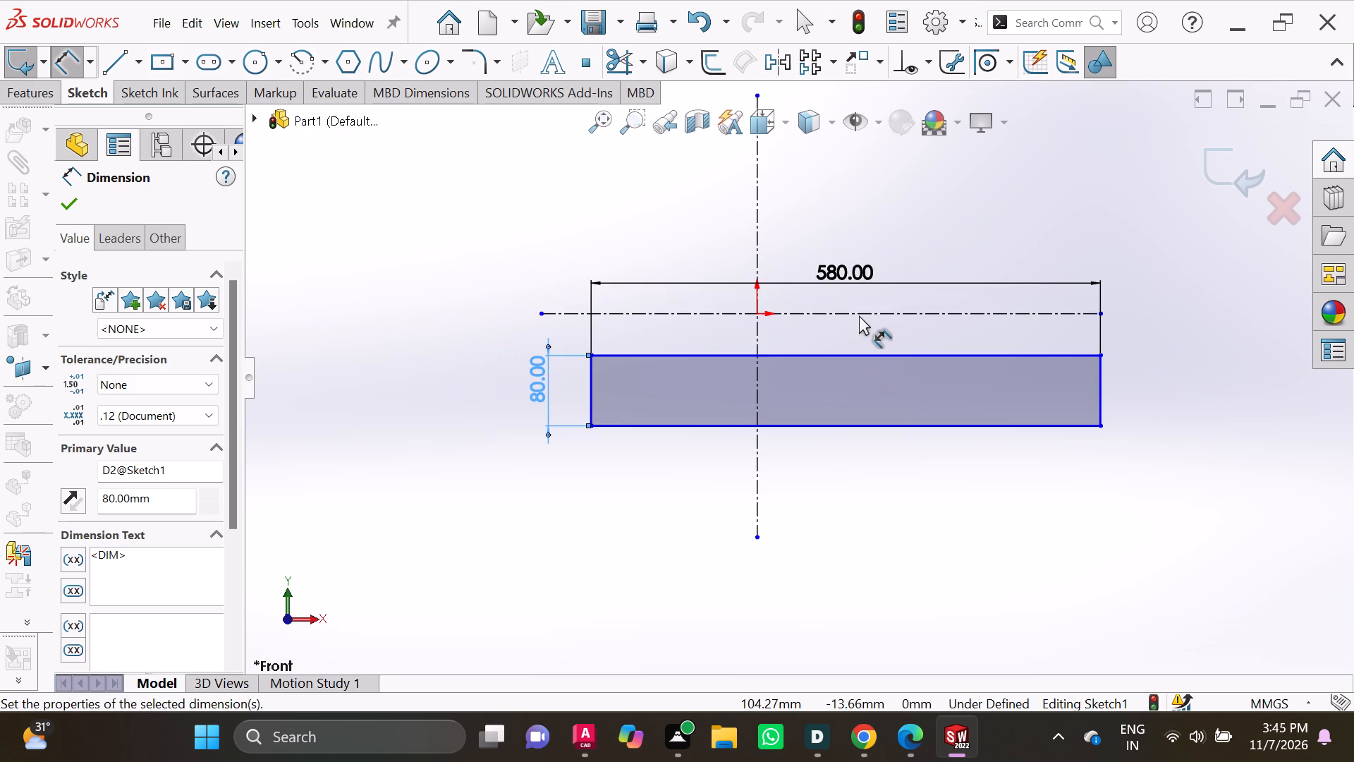
{"action": "scroll", "coordinate": [859, 317], "scroll_direction": "up", "scroll_amount": 1}
{"action": "scroll", "coordinate": [859, 322], "scroll_direction": "down", "scroll_amount": 4}
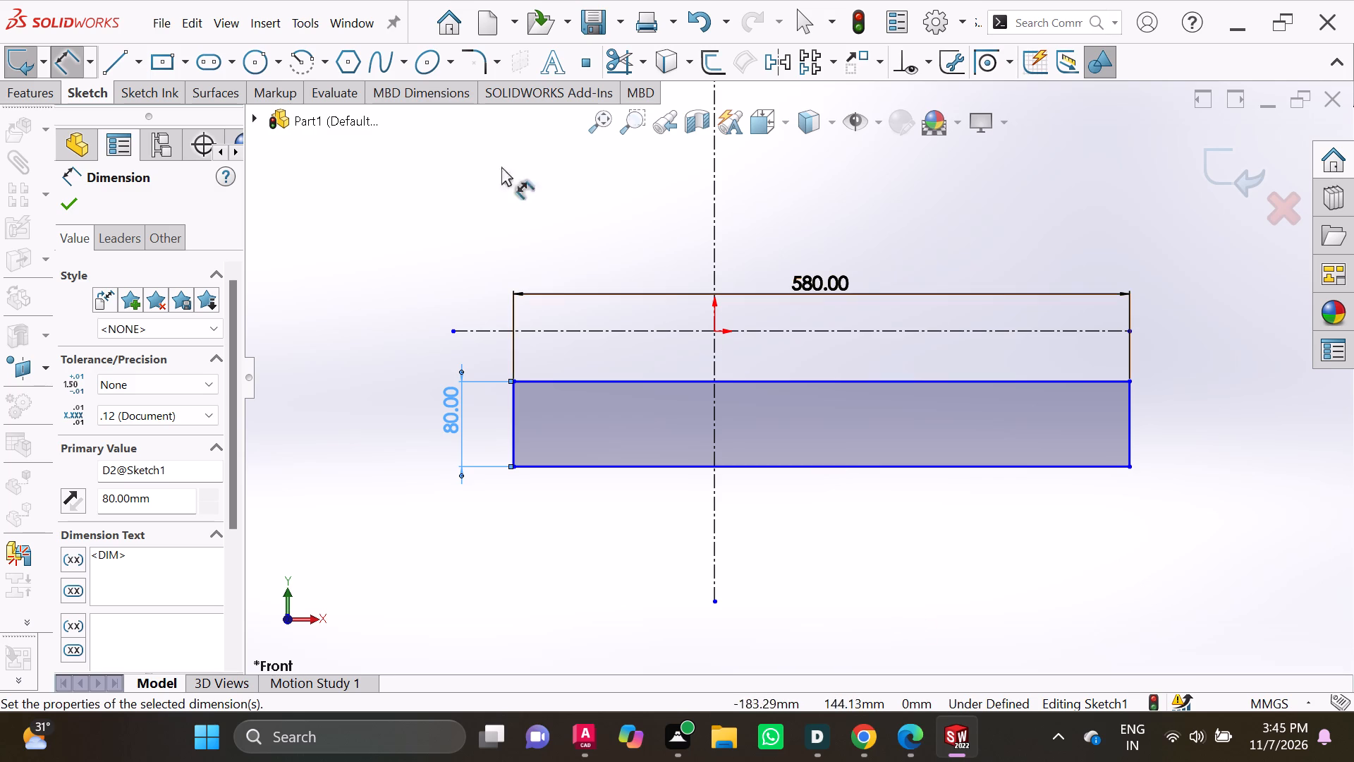
{"action": "left_click", "coordinate": [281, 61]}
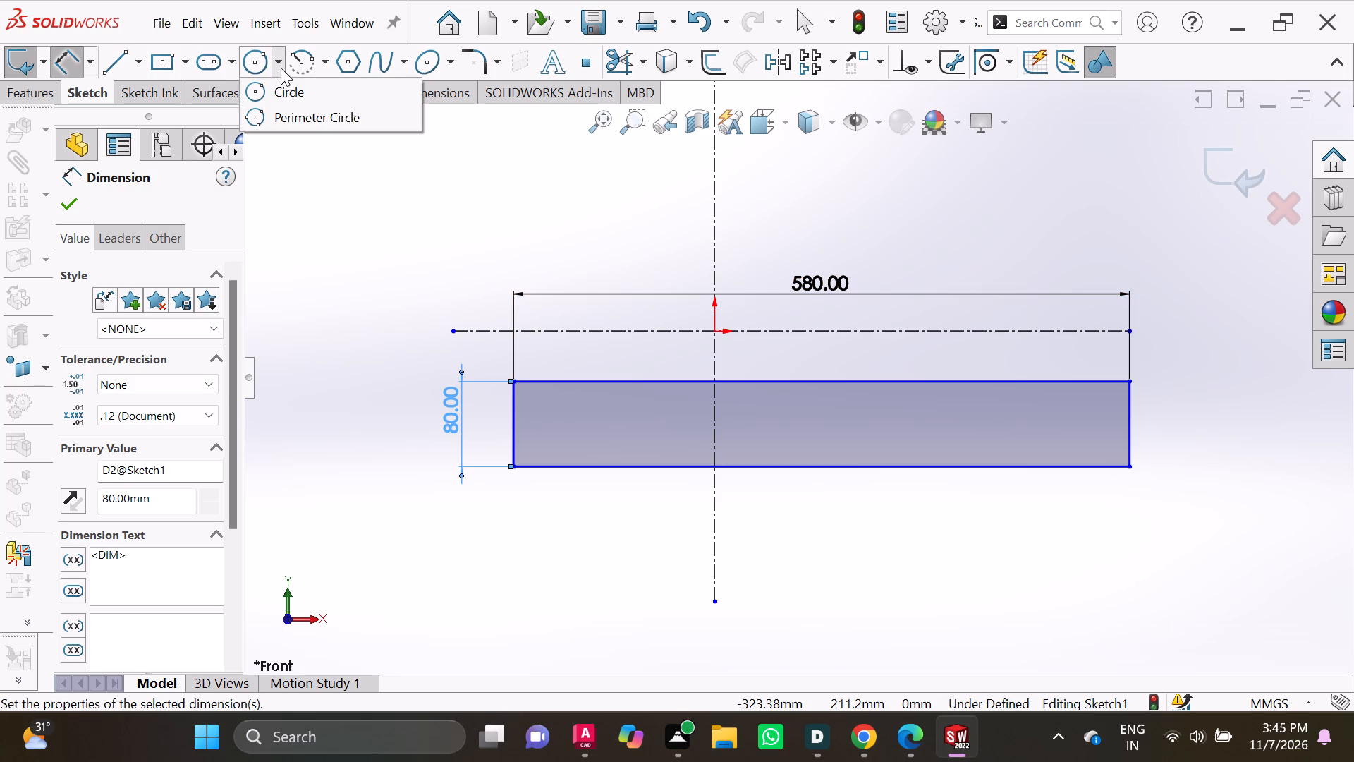
{"action": "left_click", "coordinate": [290, 97]}
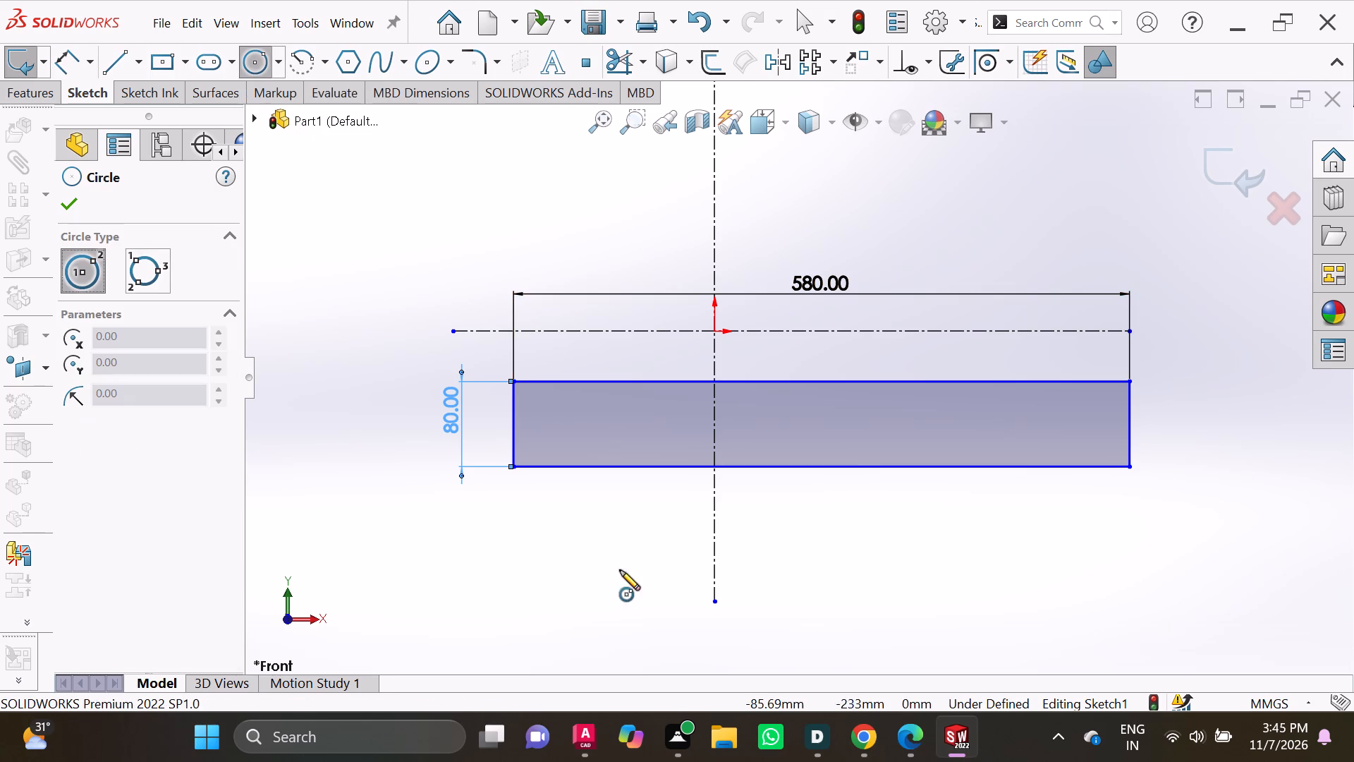
{"action": "left_click", "coordinate": [563, 425]}
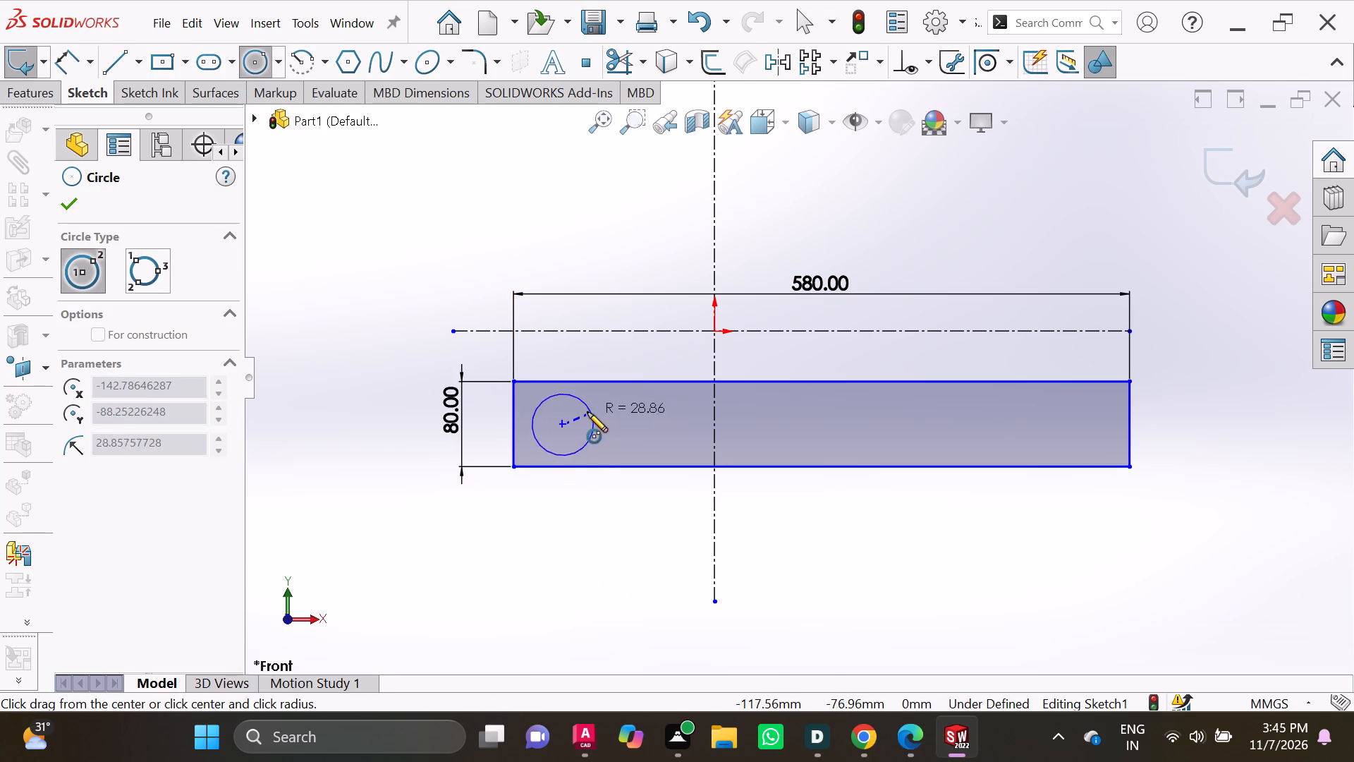
{"action": "left_click", "coordinate": [580, 408]}
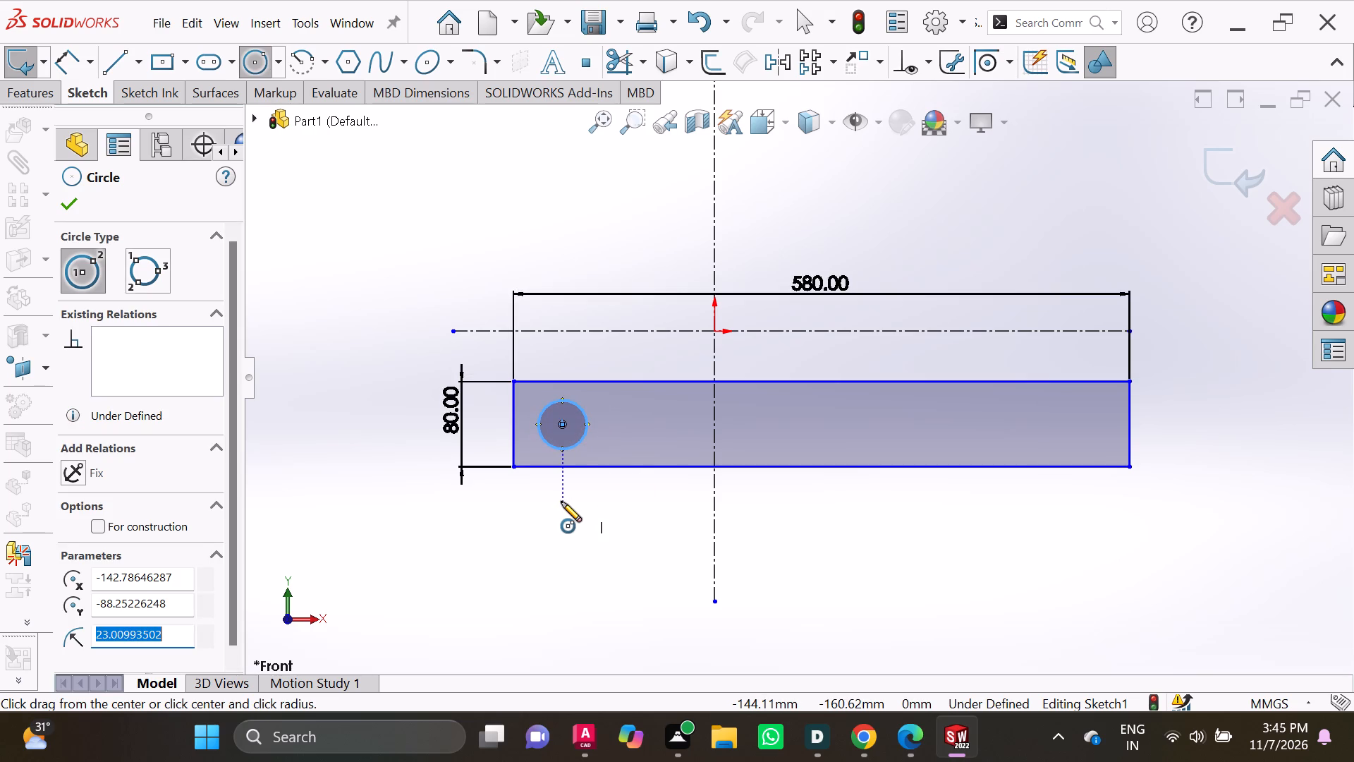
{"action": "key", "text": "Escape"}
{"action": "key", "text": "Escape"}
{"action": "key", "text": "Escape"}
{"action": "key", "text": "Escape"}
{"action": "key", "text": "Escape"}
{"action": "key", "text": "Escape"}
{"action": "key", "text": "Escape"}
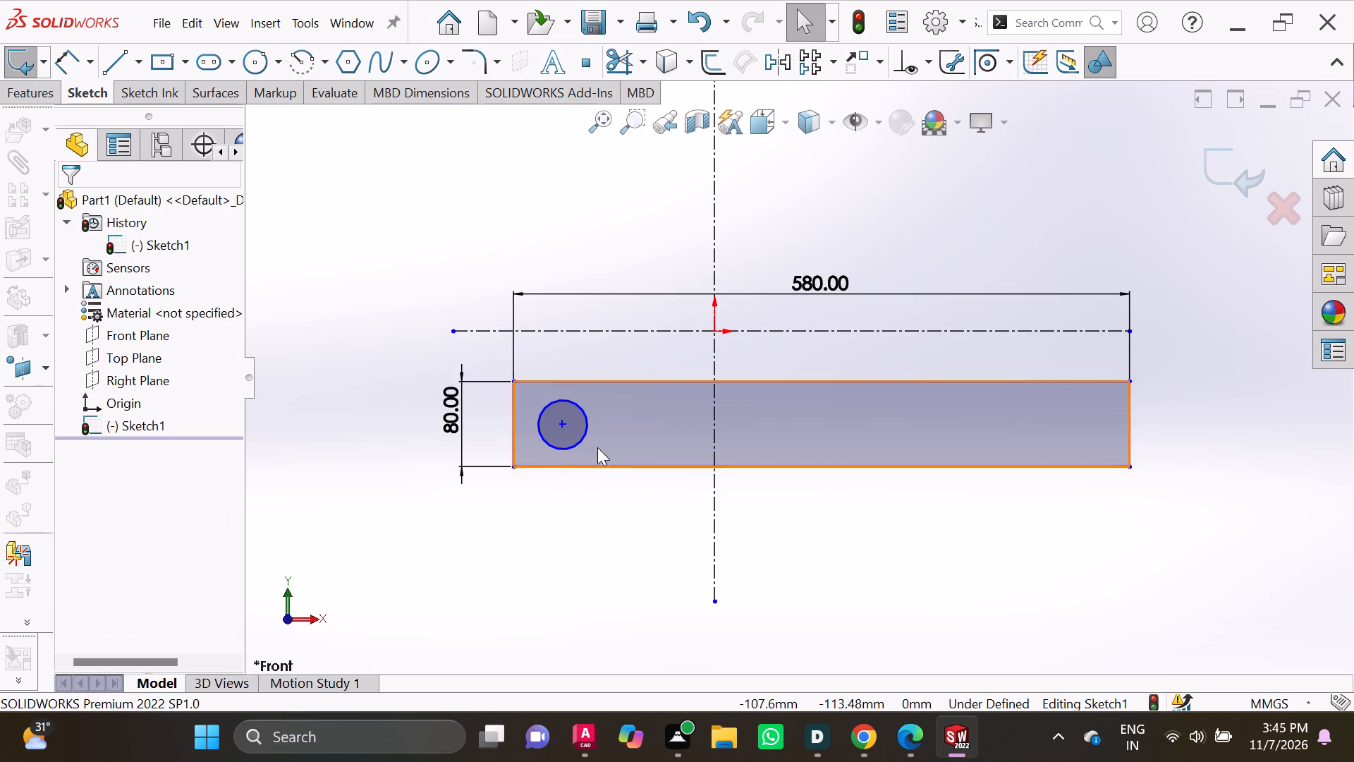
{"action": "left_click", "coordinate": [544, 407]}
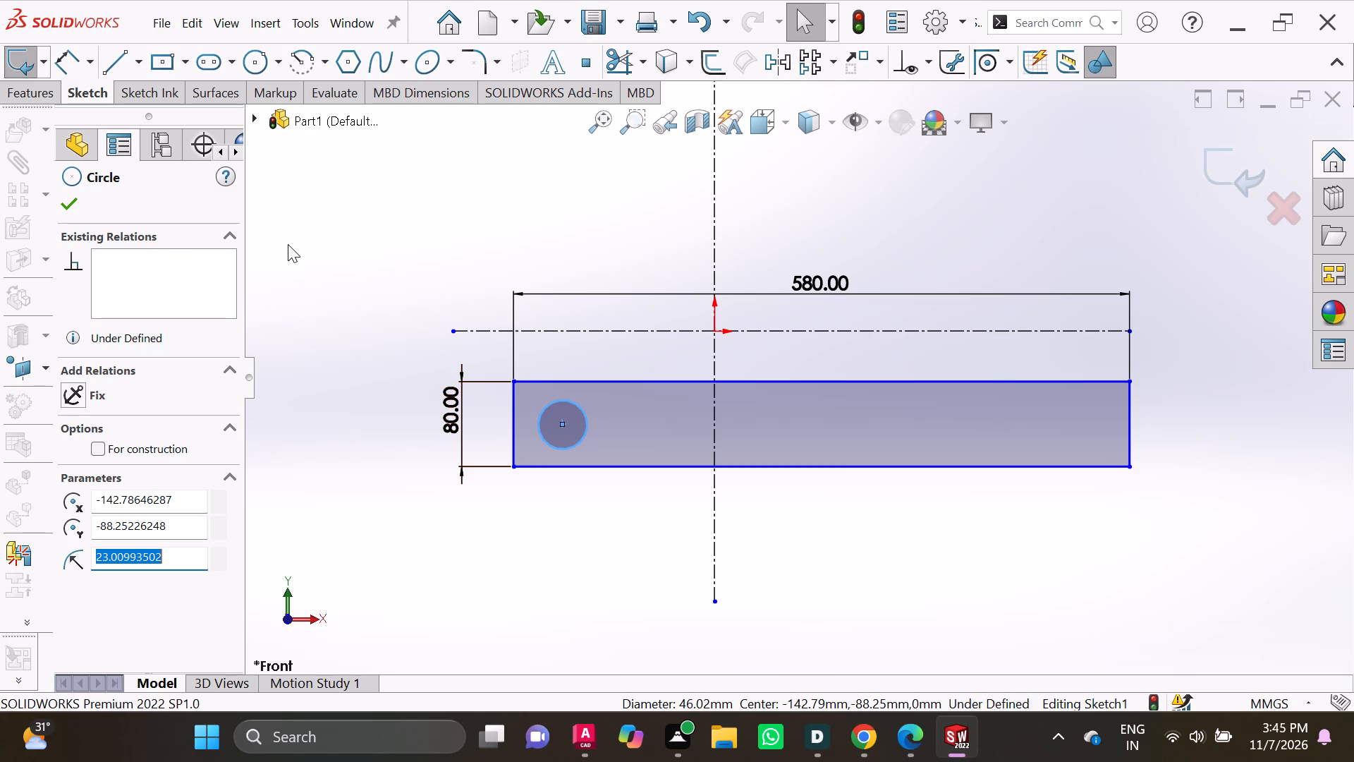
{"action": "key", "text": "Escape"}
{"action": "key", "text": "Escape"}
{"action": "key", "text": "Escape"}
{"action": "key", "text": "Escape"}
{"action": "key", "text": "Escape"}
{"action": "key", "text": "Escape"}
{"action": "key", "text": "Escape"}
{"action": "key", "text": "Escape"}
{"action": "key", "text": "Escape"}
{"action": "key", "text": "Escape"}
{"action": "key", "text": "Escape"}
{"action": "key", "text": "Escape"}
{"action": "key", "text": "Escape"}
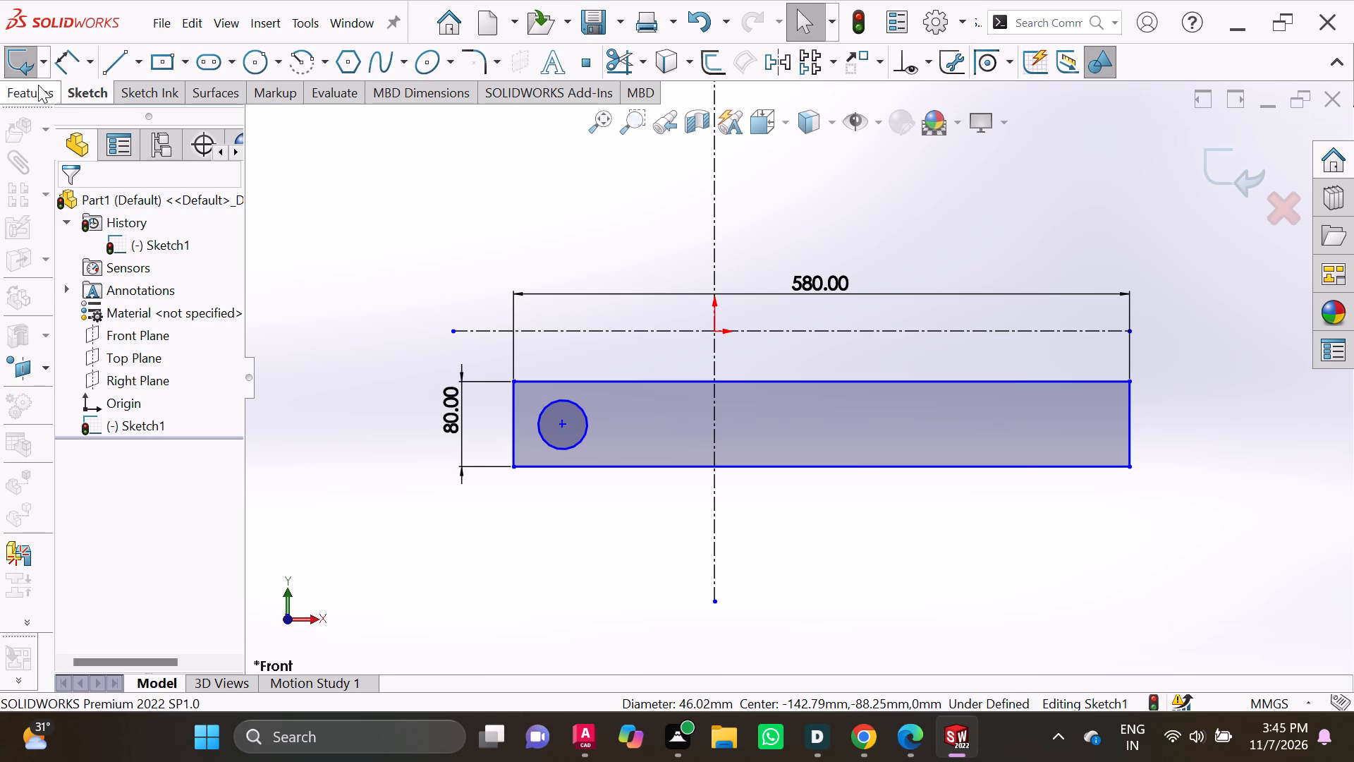
Dimension the circle near the rectangle's left end and set its diameter to 25.5 mm.
{"action": "left_click", "coordinate": [64, 59]}
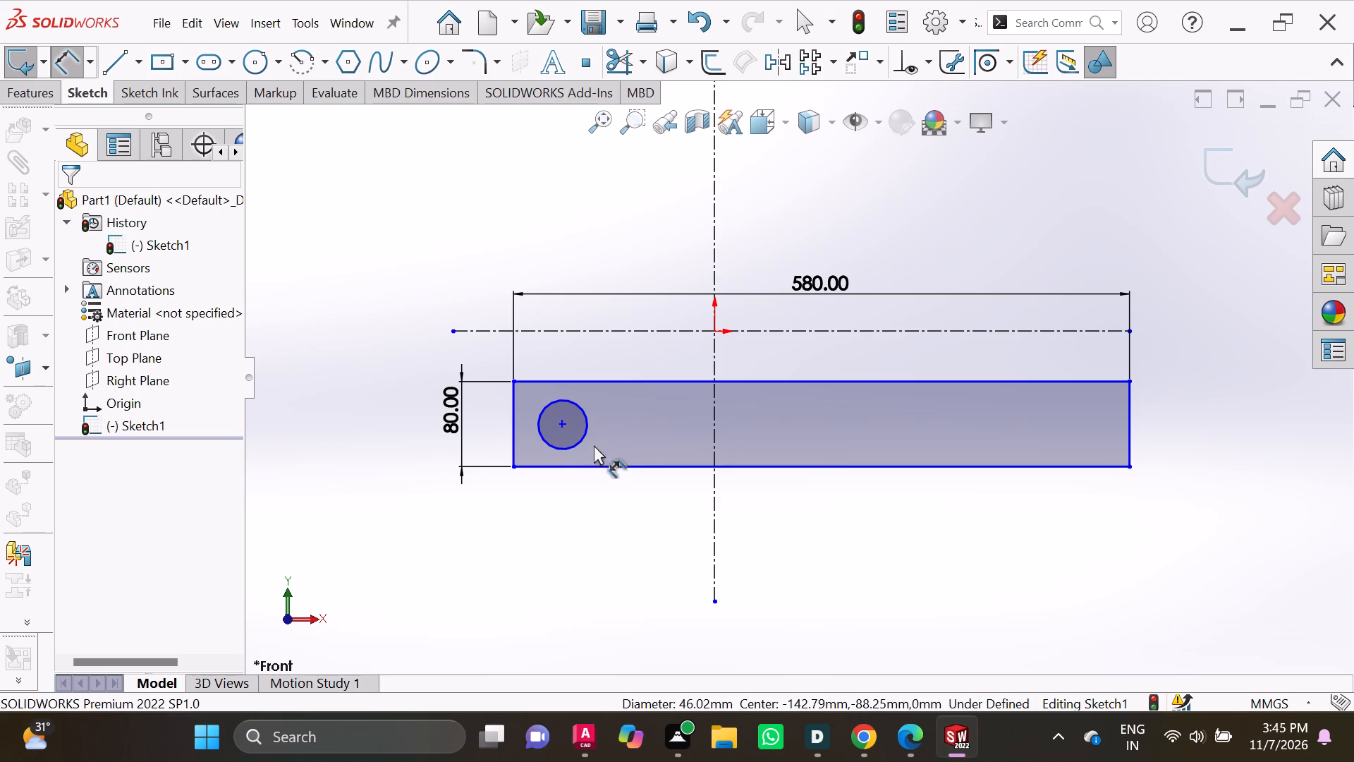
{"action": "left_click", "coordinate": [542, 410]}
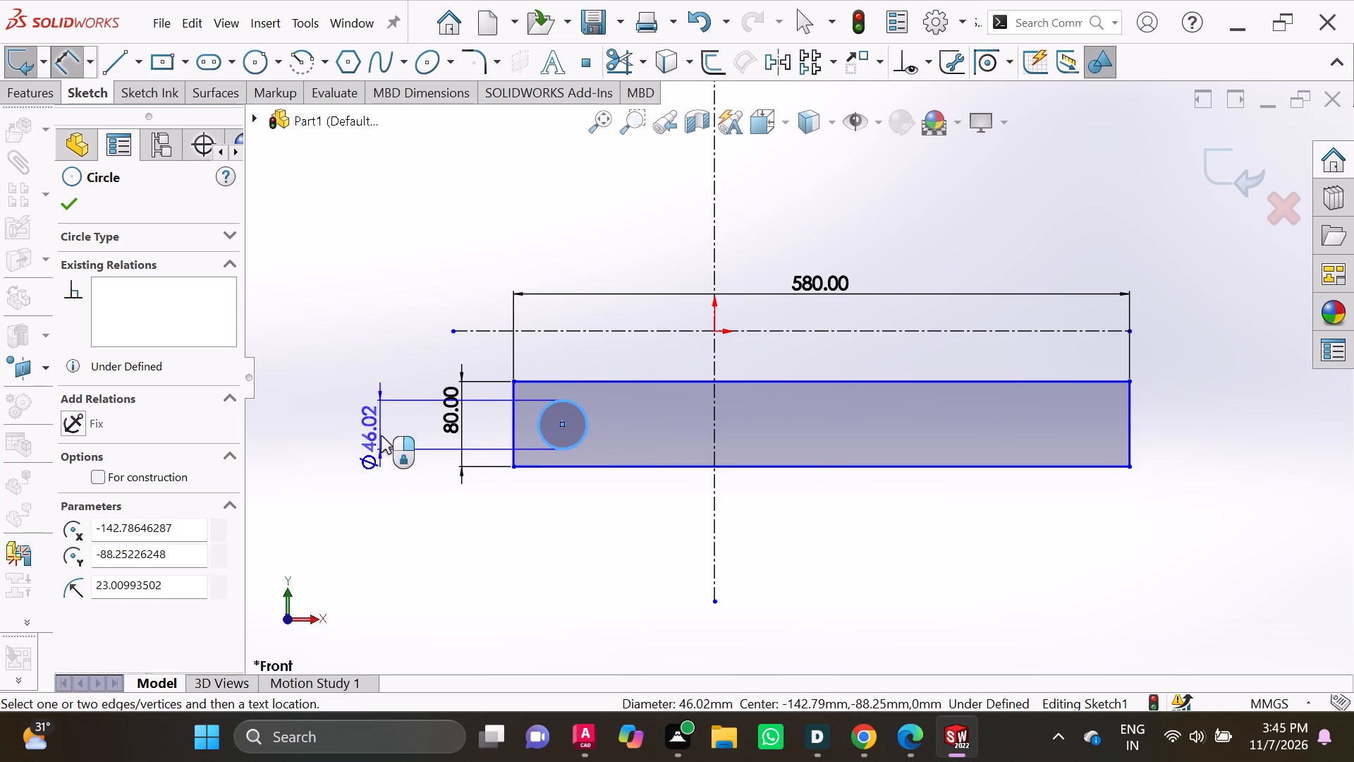
{"action": "left_click", "coordinate": [388, 420]}
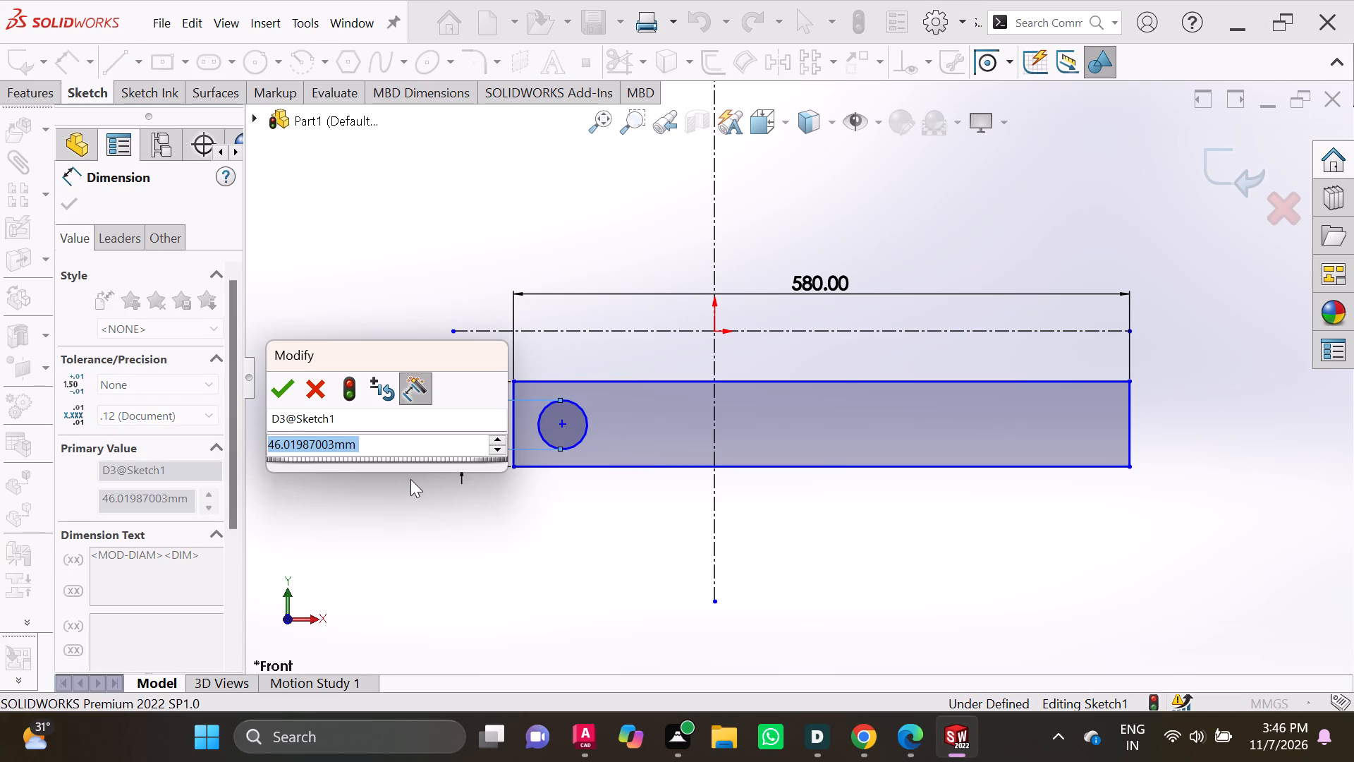
{"action": "key", "text": "2"}
{"action": "type", "text": "5,"}
{"action": "key", "text": "BackSpace"}
{"action": "type", "text": ".5"}
{"action": "key", "text": "Return"}
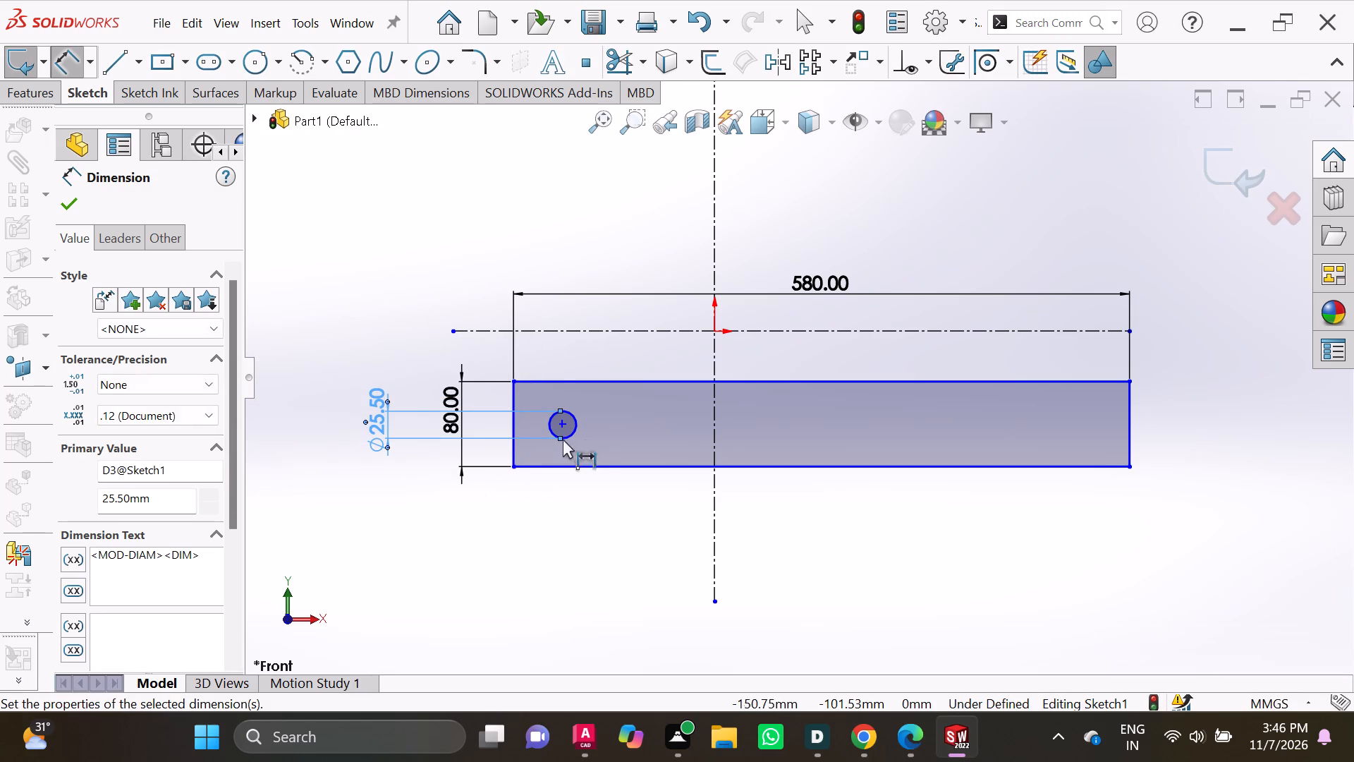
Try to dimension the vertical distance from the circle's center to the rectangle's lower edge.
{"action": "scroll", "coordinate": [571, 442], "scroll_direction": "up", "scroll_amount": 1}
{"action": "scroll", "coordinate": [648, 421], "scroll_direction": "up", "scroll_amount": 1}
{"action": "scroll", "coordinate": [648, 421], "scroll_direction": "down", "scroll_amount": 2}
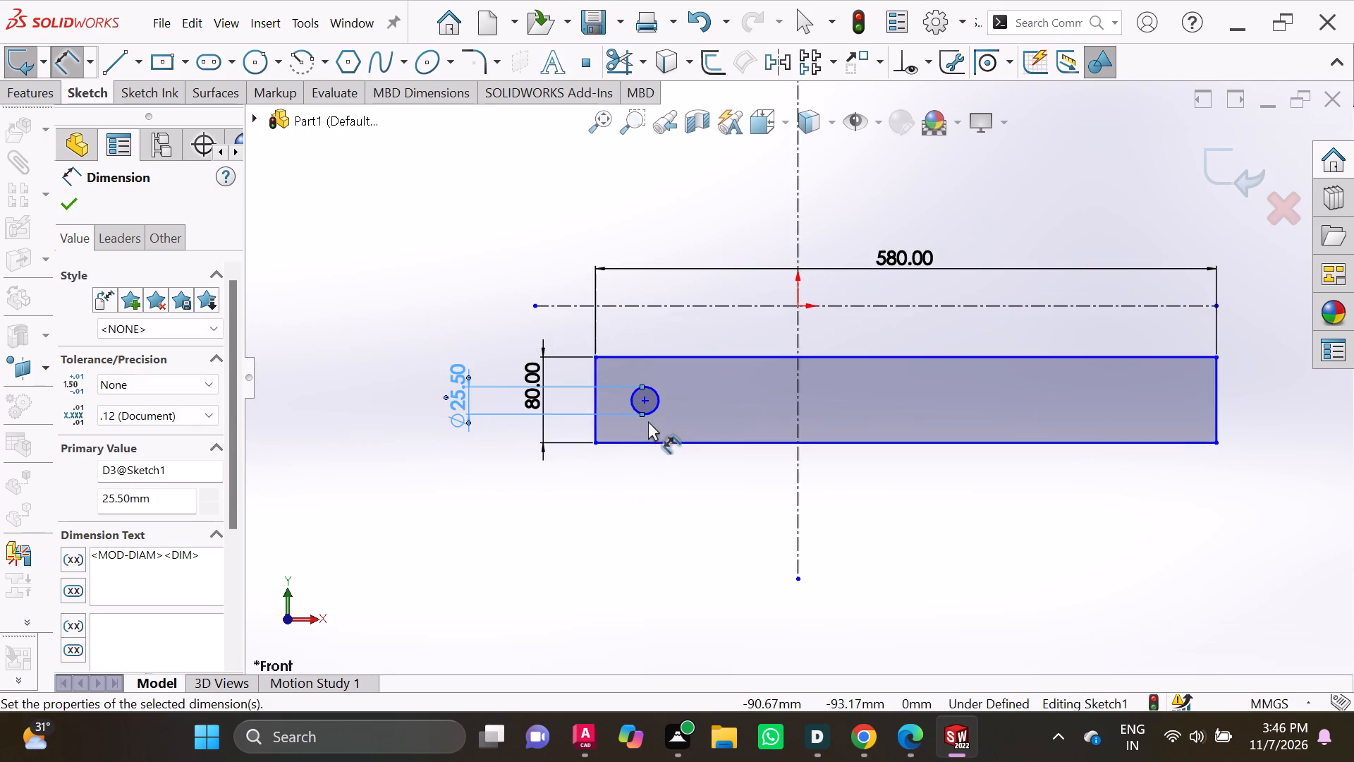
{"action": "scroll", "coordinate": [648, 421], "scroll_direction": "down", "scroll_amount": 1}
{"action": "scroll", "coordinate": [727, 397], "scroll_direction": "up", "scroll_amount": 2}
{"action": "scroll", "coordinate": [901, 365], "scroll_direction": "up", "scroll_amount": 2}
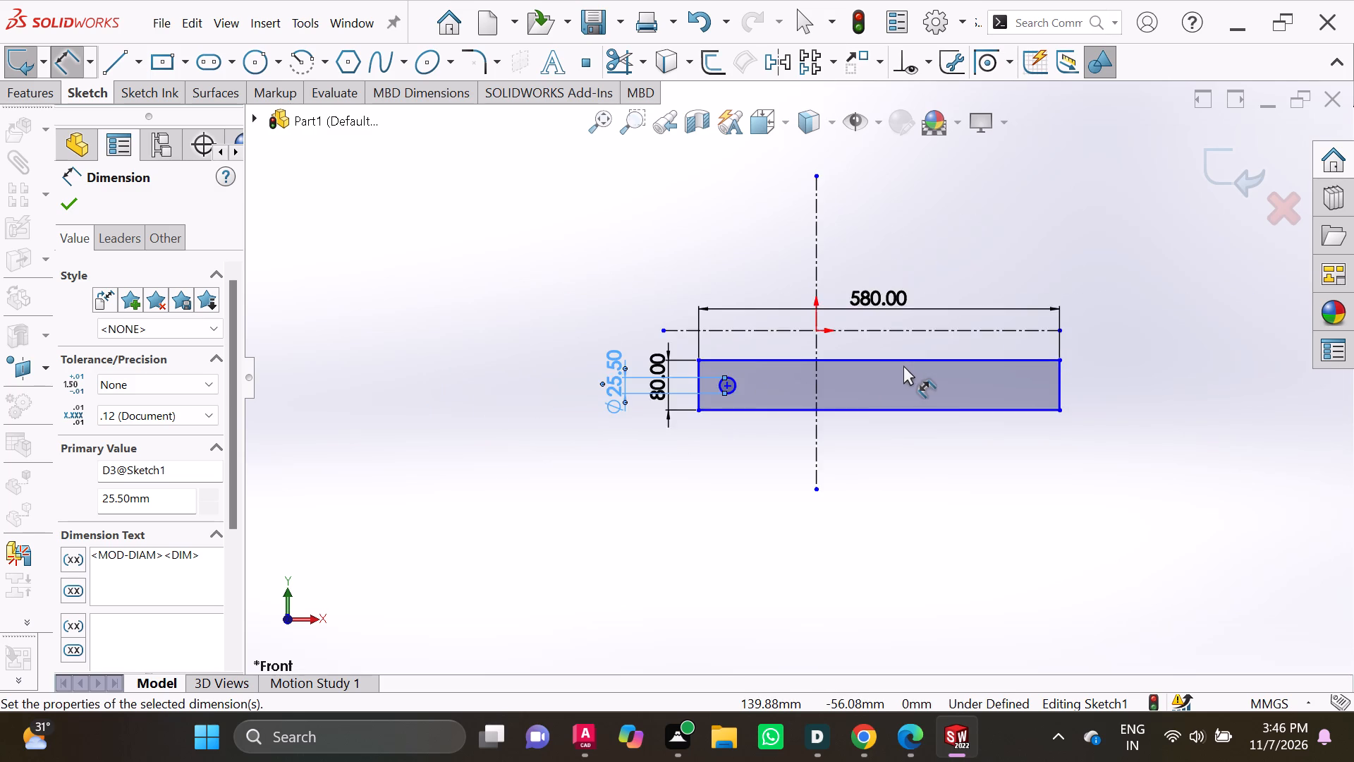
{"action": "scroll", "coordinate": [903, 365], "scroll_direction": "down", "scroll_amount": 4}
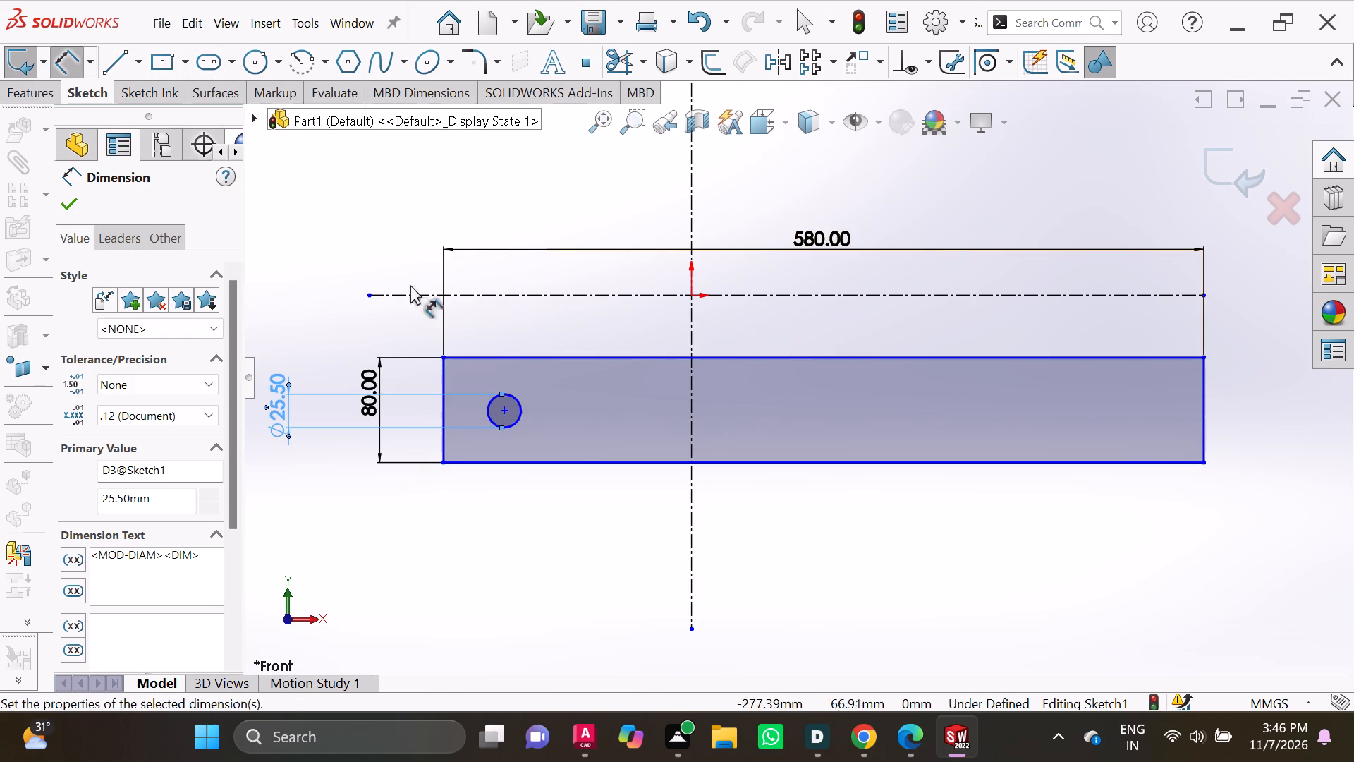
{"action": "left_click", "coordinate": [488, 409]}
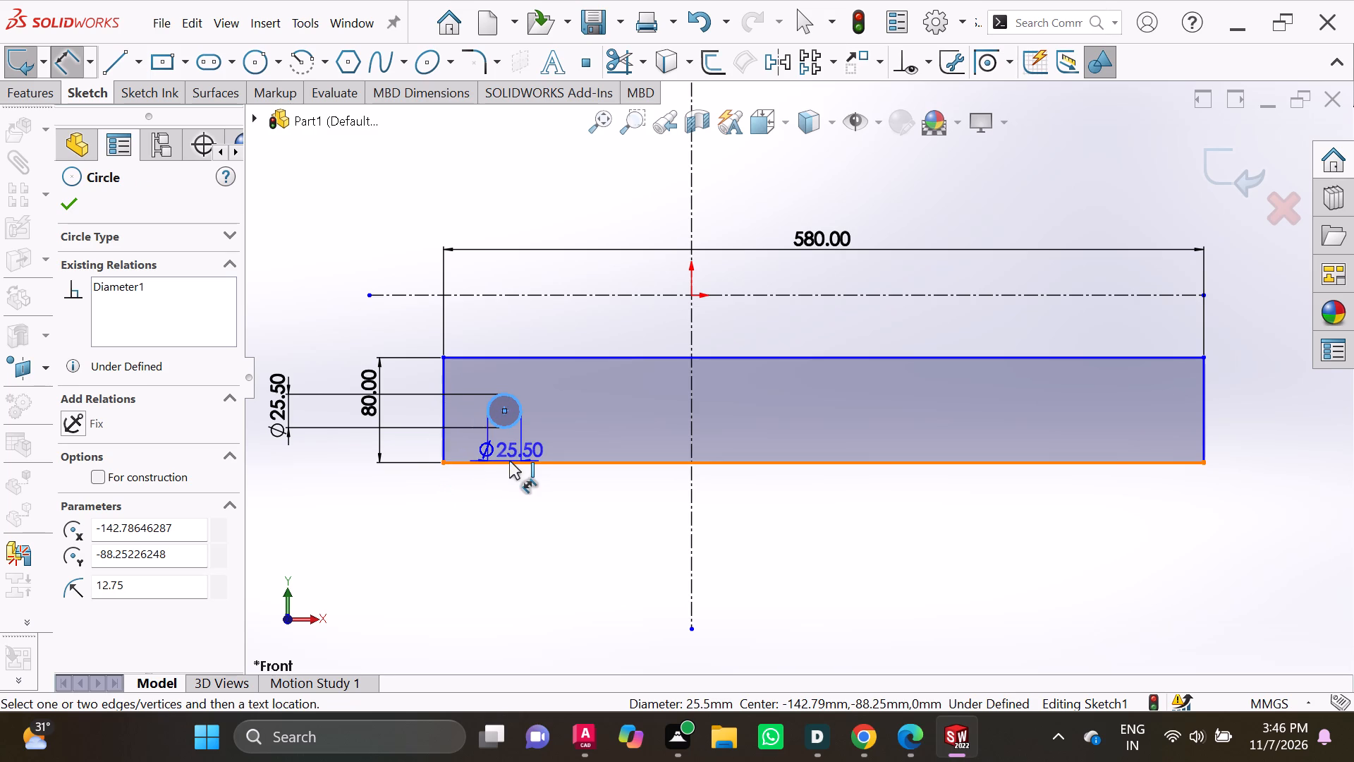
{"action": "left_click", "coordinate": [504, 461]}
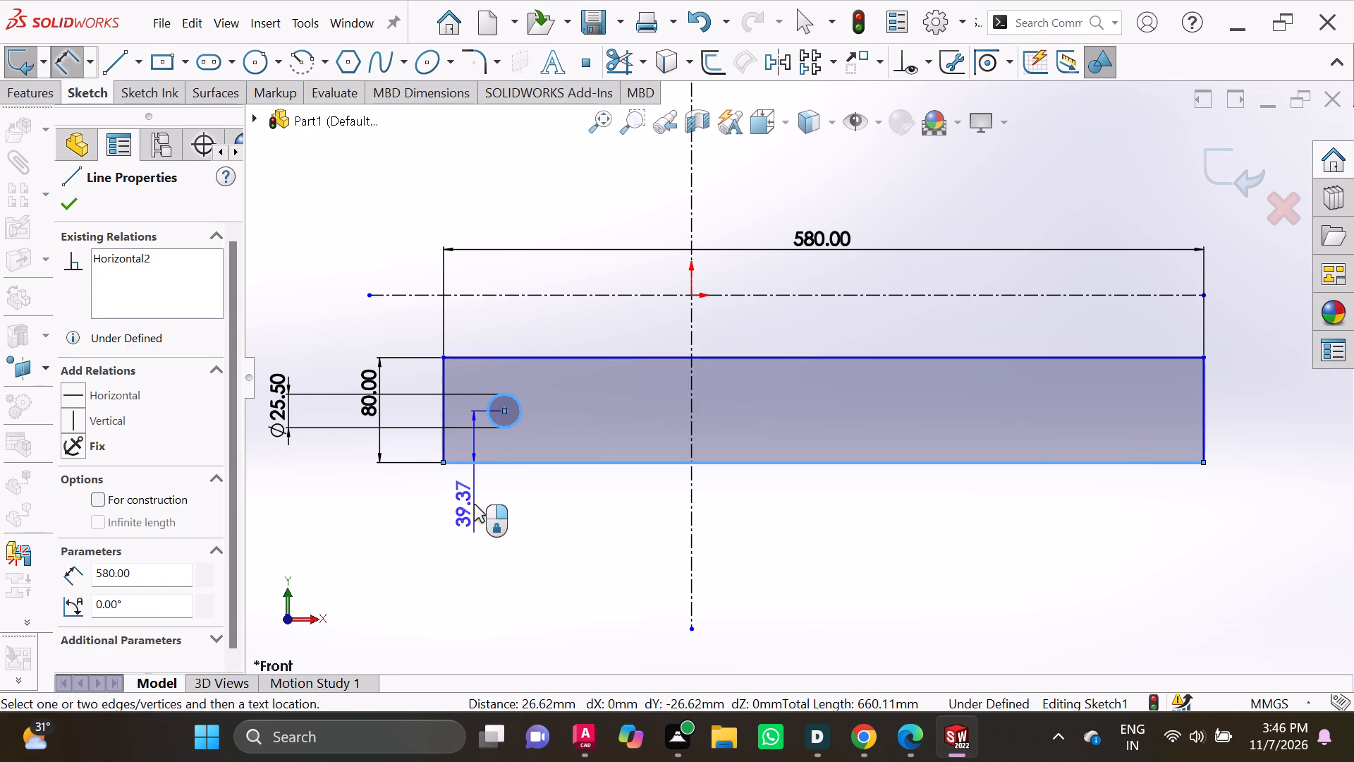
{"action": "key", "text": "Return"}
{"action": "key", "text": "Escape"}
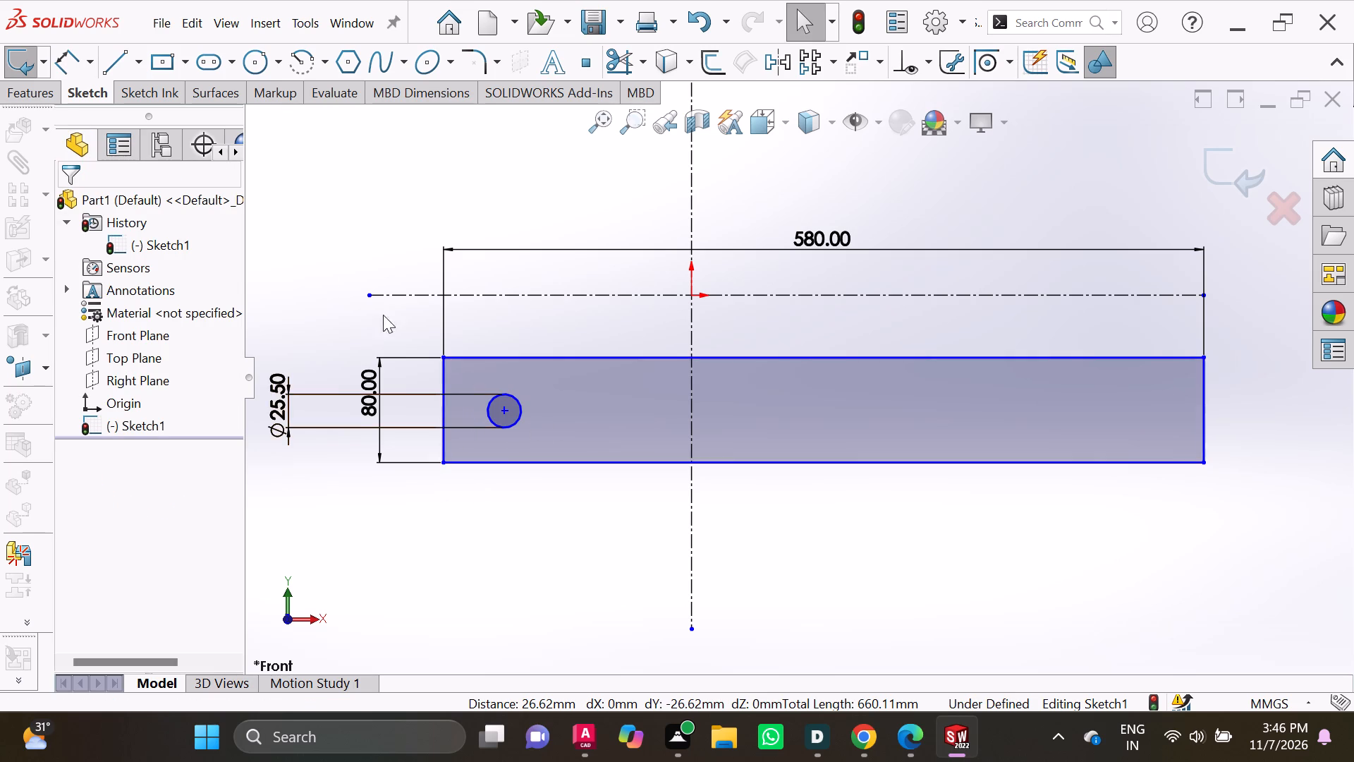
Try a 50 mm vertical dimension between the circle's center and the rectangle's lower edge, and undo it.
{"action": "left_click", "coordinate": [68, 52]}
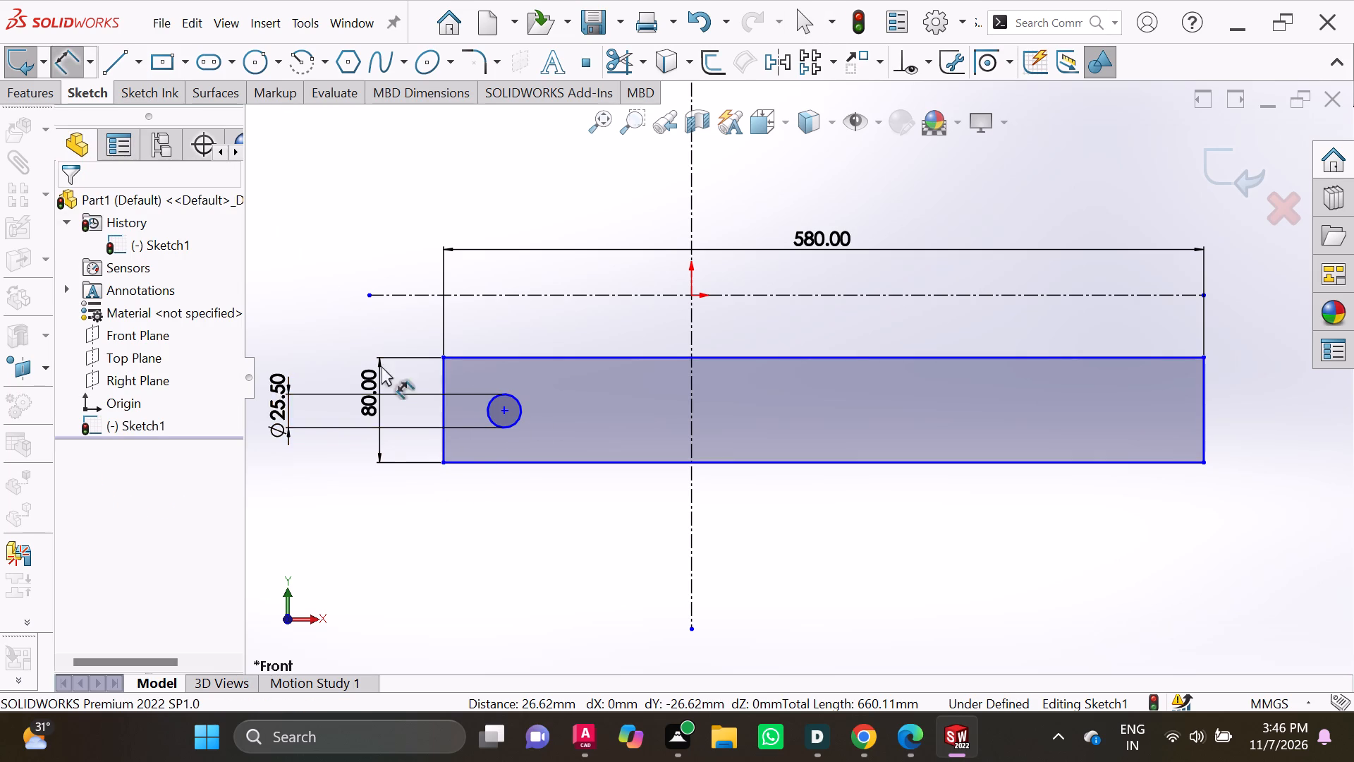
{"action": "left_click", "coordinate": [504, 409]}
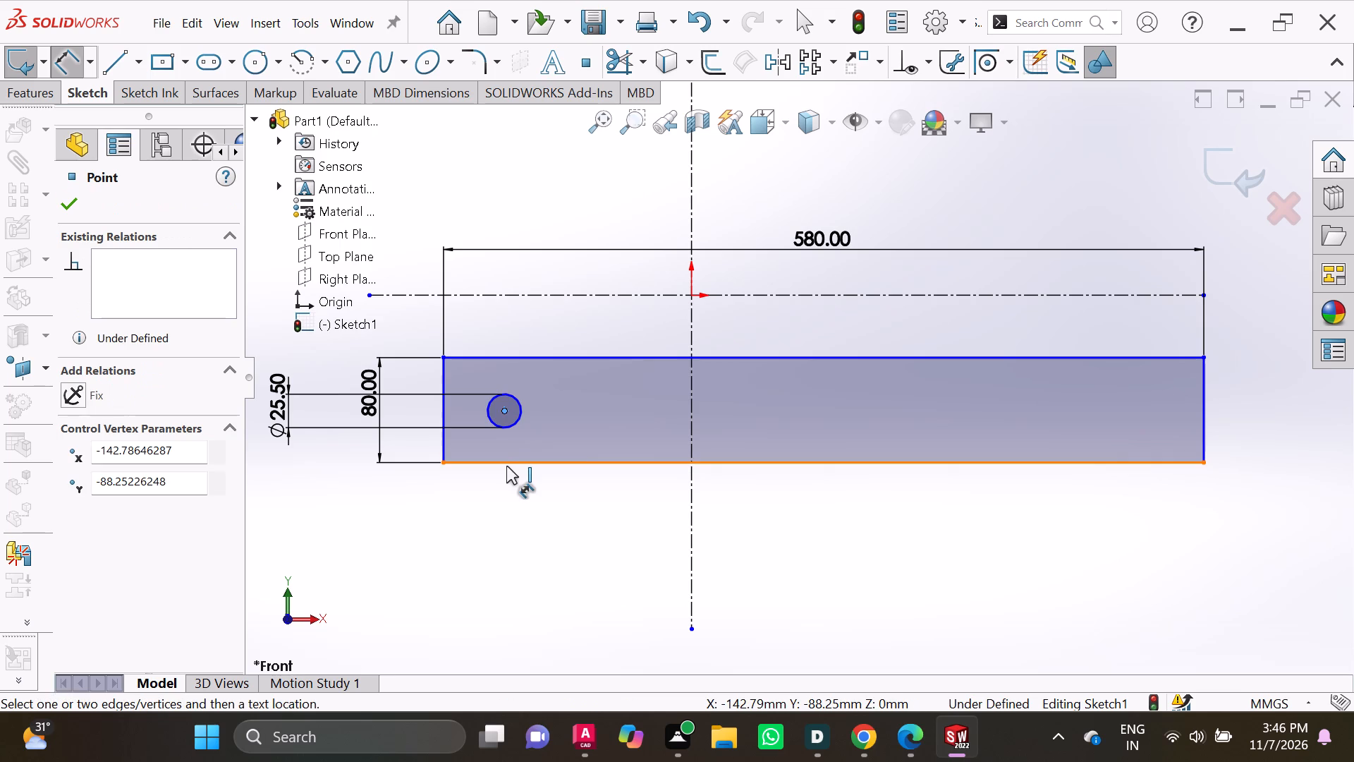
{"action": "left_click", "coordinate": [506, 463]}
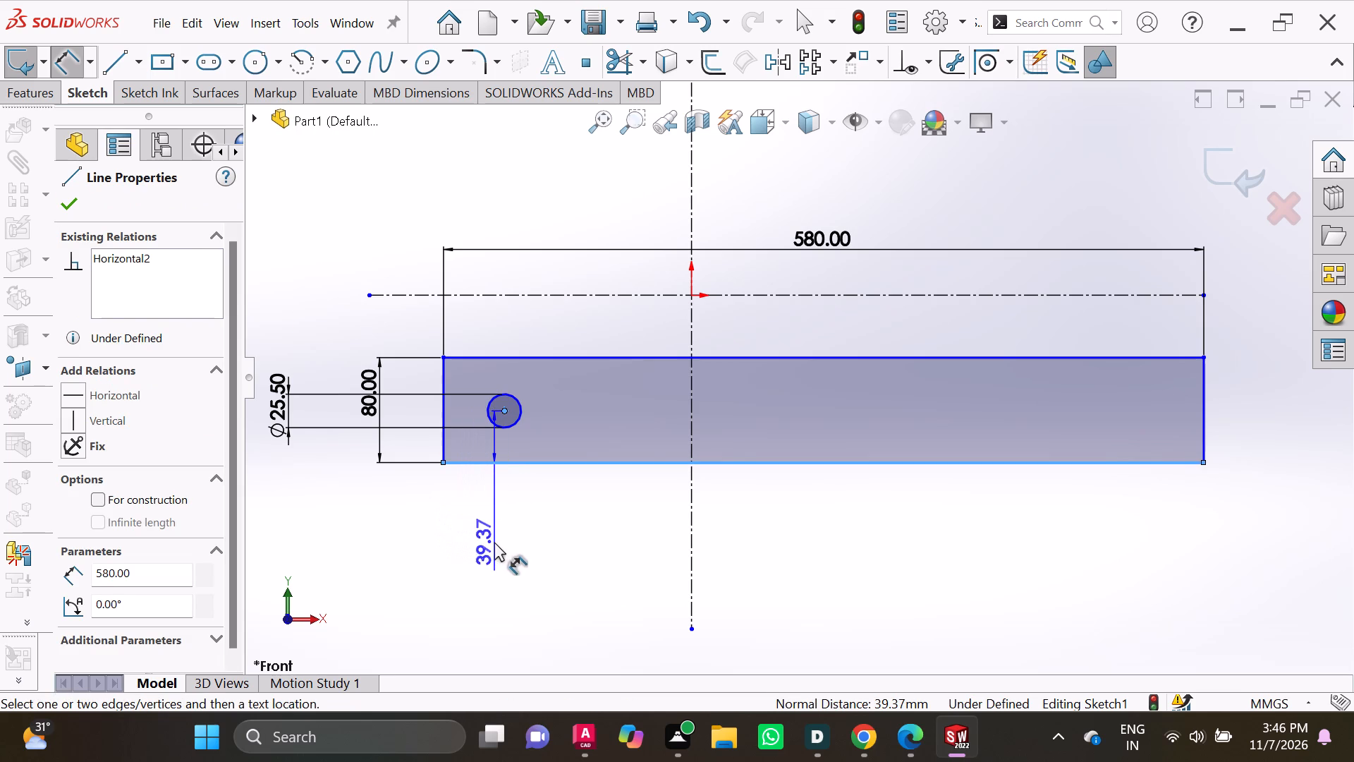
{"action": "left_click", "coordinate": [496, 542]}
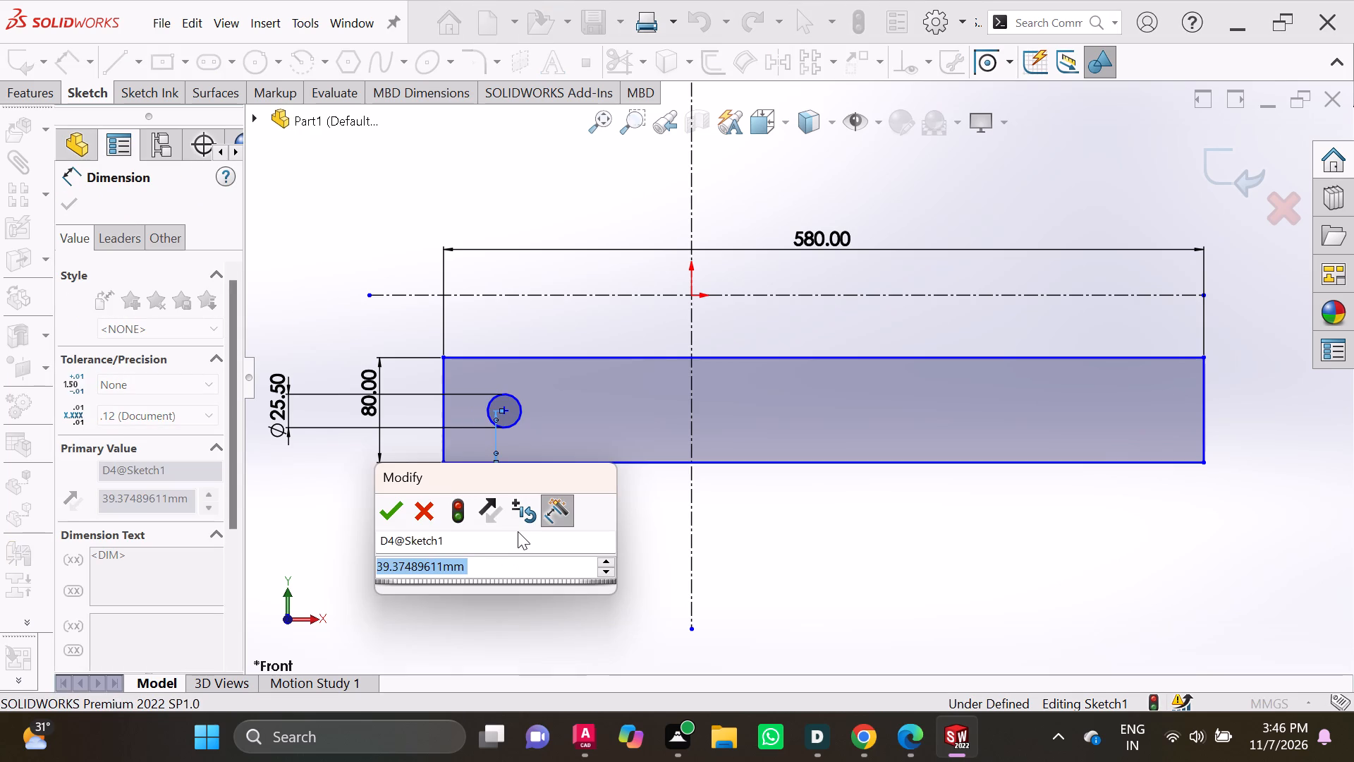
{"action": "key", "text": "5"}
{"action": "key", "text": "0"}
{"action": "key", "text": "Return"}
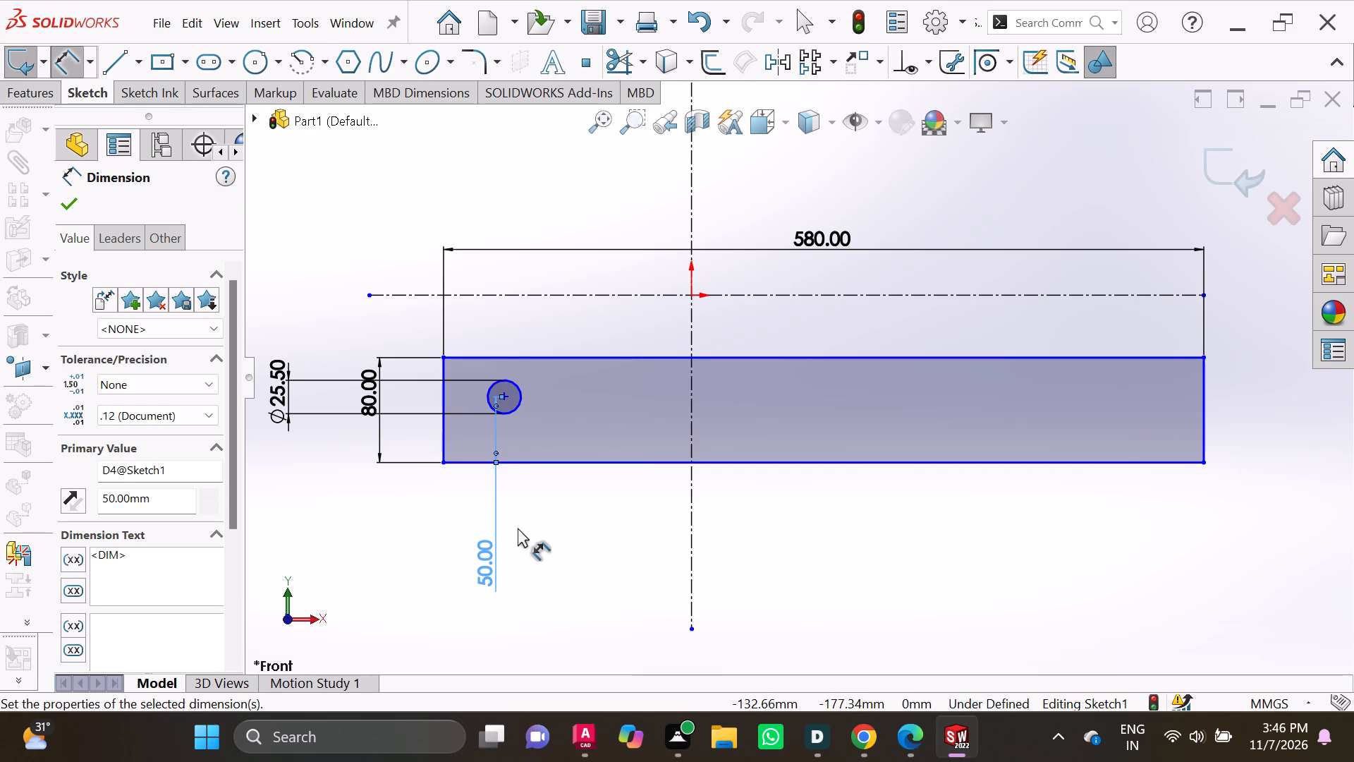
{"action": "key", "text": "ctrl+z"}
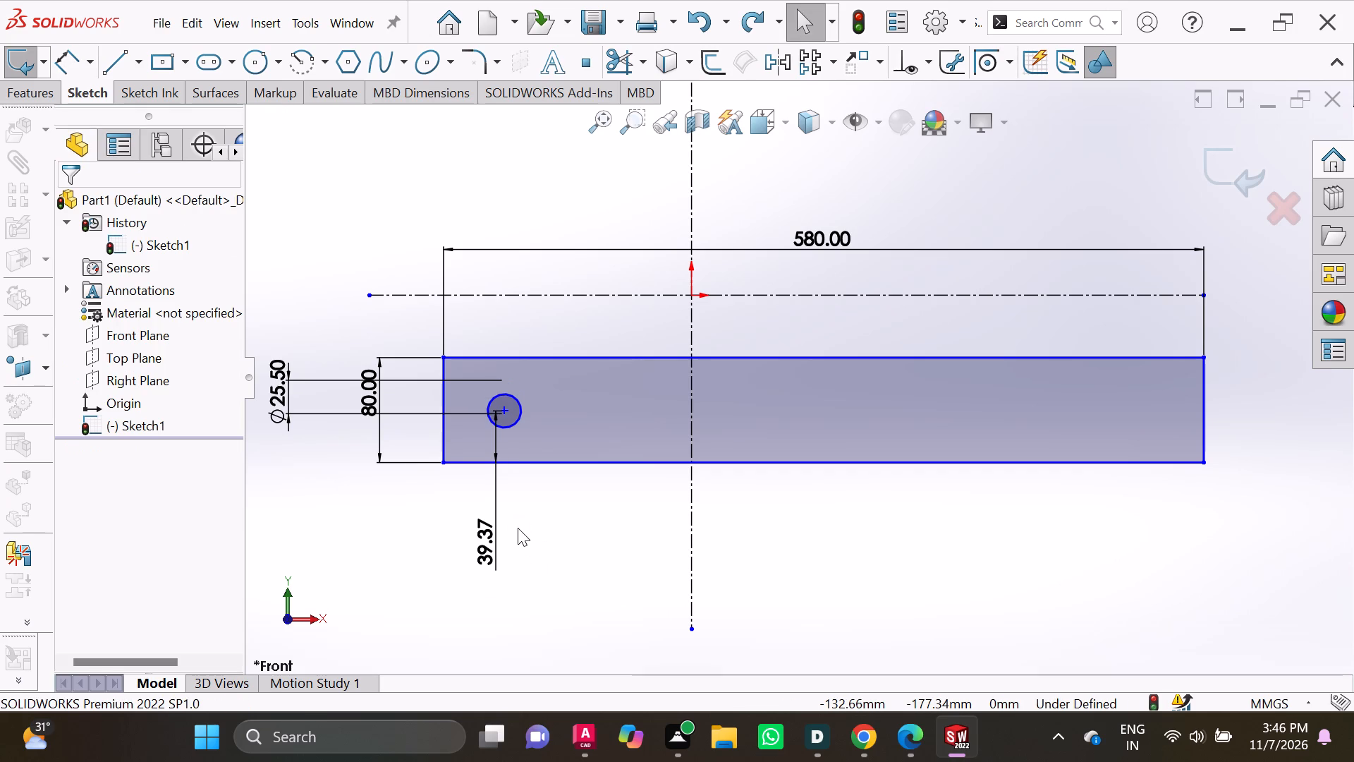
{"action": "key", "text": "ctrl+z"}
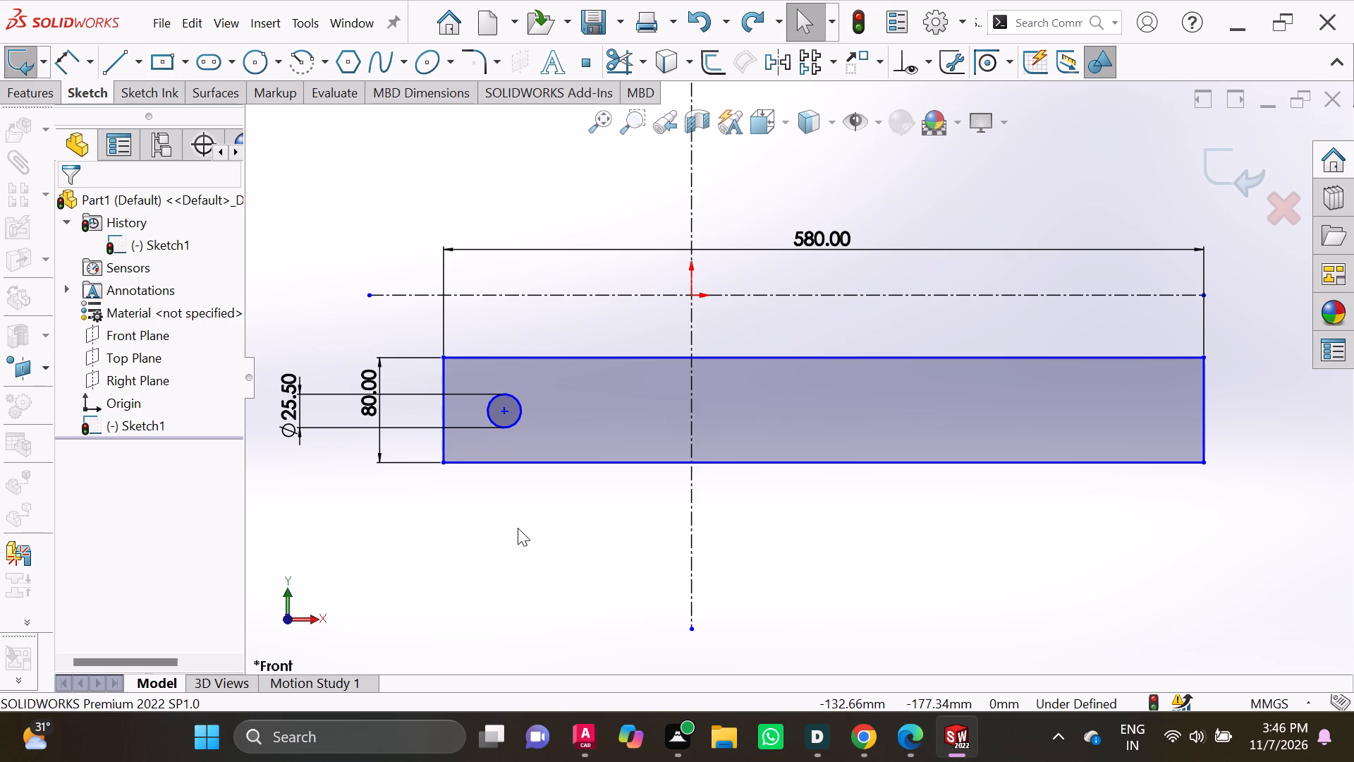
Dimension the vertical distance from the circle's center to the rectangle's lower edge and set it to 20 mm.
{"action": "left_click", "coordinate": [66, 59]}
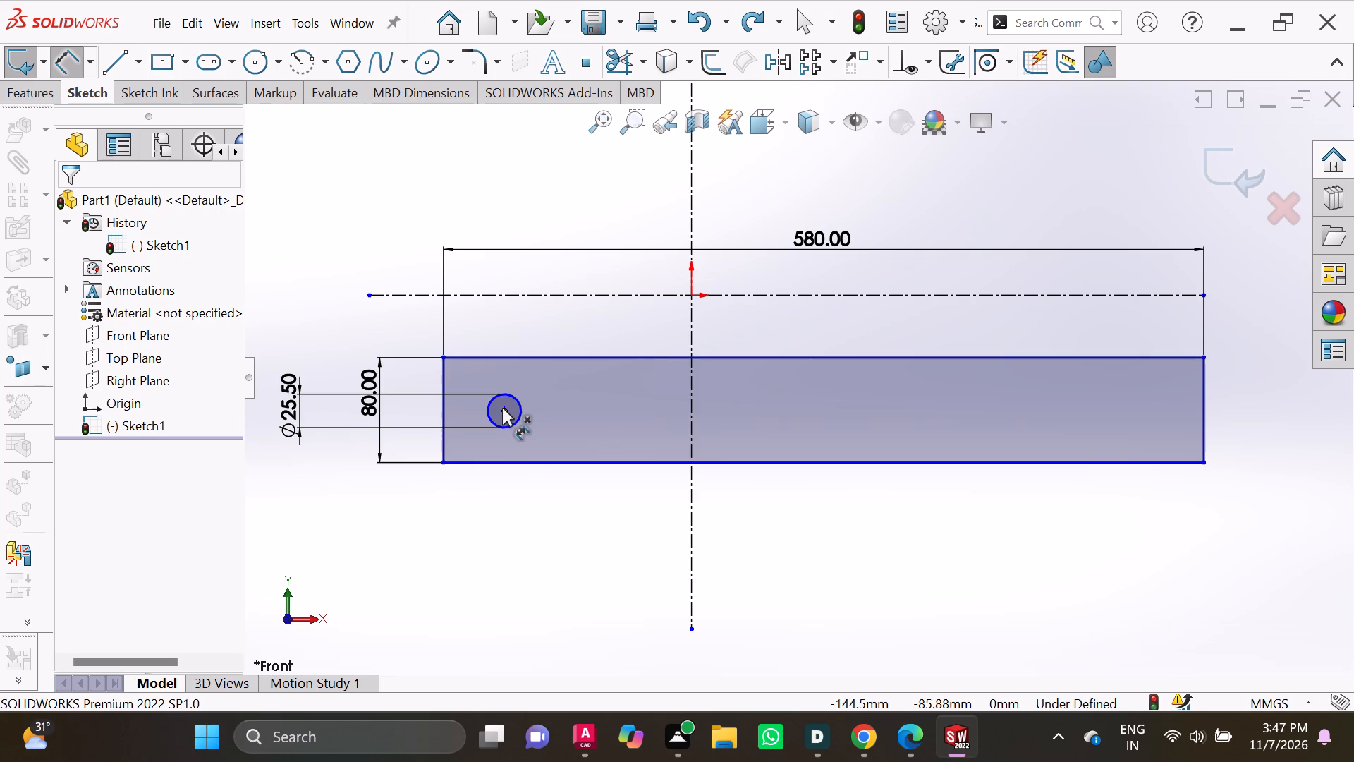
{"action": "left_click", "coordinate": [502, 408]}
{"action": "left_click", "coordinate": [506, 461]}
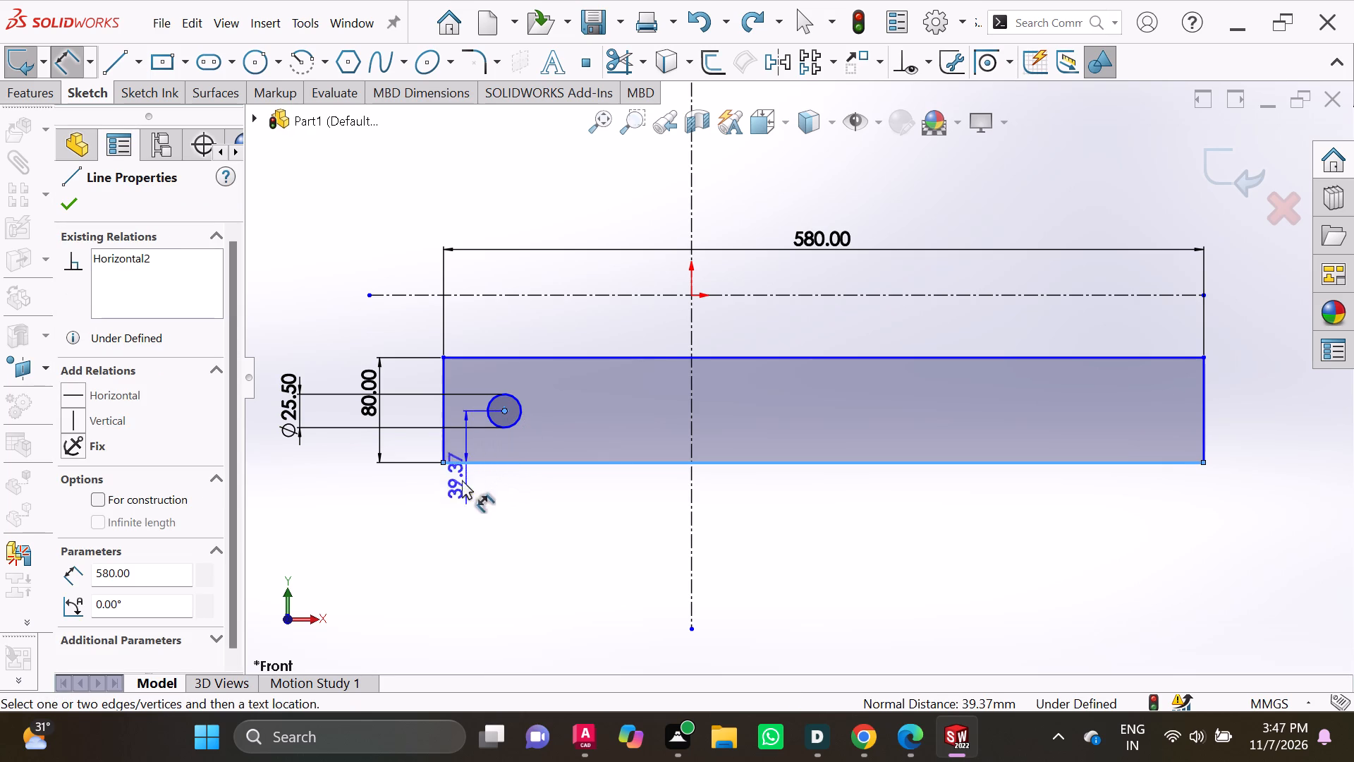
{"action": "left_click", "coordinate": [459, 493]}
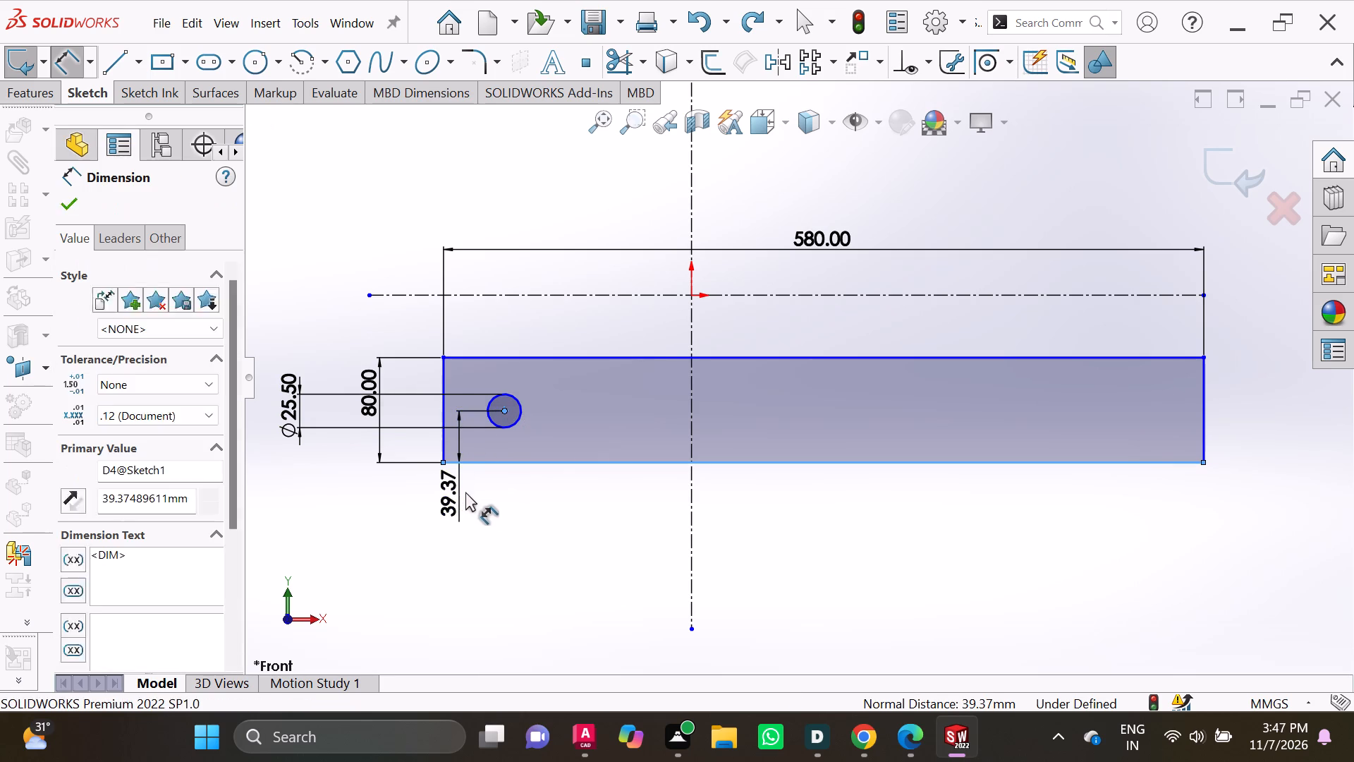
{"action": "key", "text": "2"}
{"action": "key", "text": "0"}
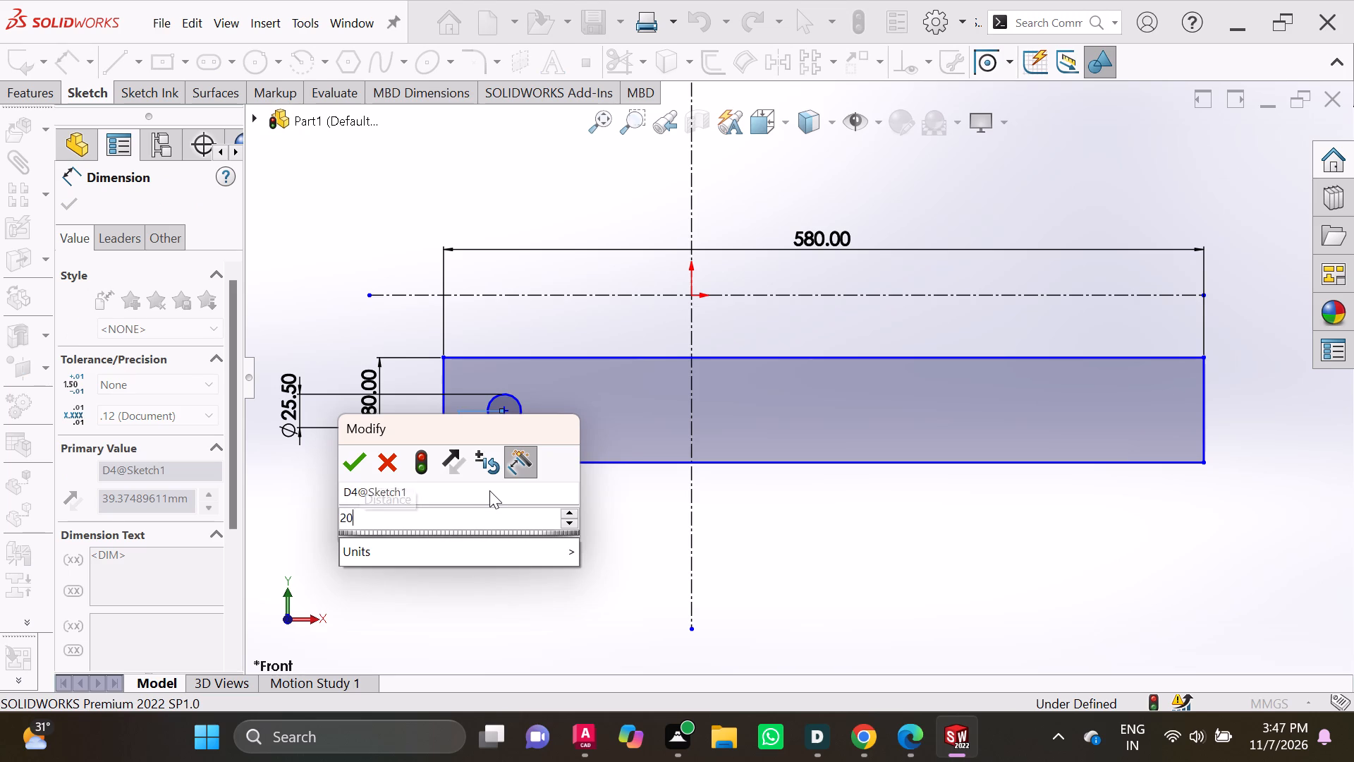
{"action": "key", "text": "Return"}
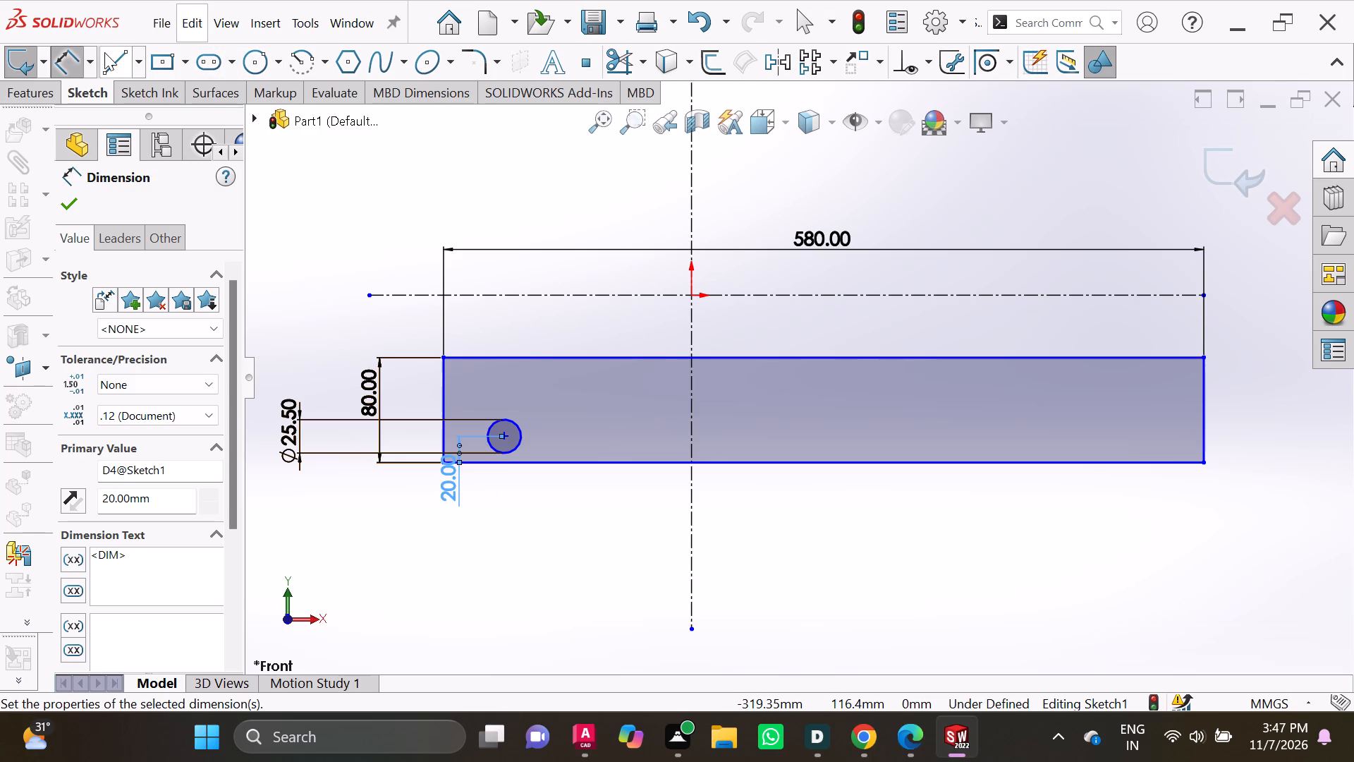
Dimension the horizontal distance from the circle's center to the rectangle's left vertical edge and set it to 50 mm.
{"action": "left_click", "coordinate": [66, 67]}
{"action": "left_click", "coordinate": [70, 56]}
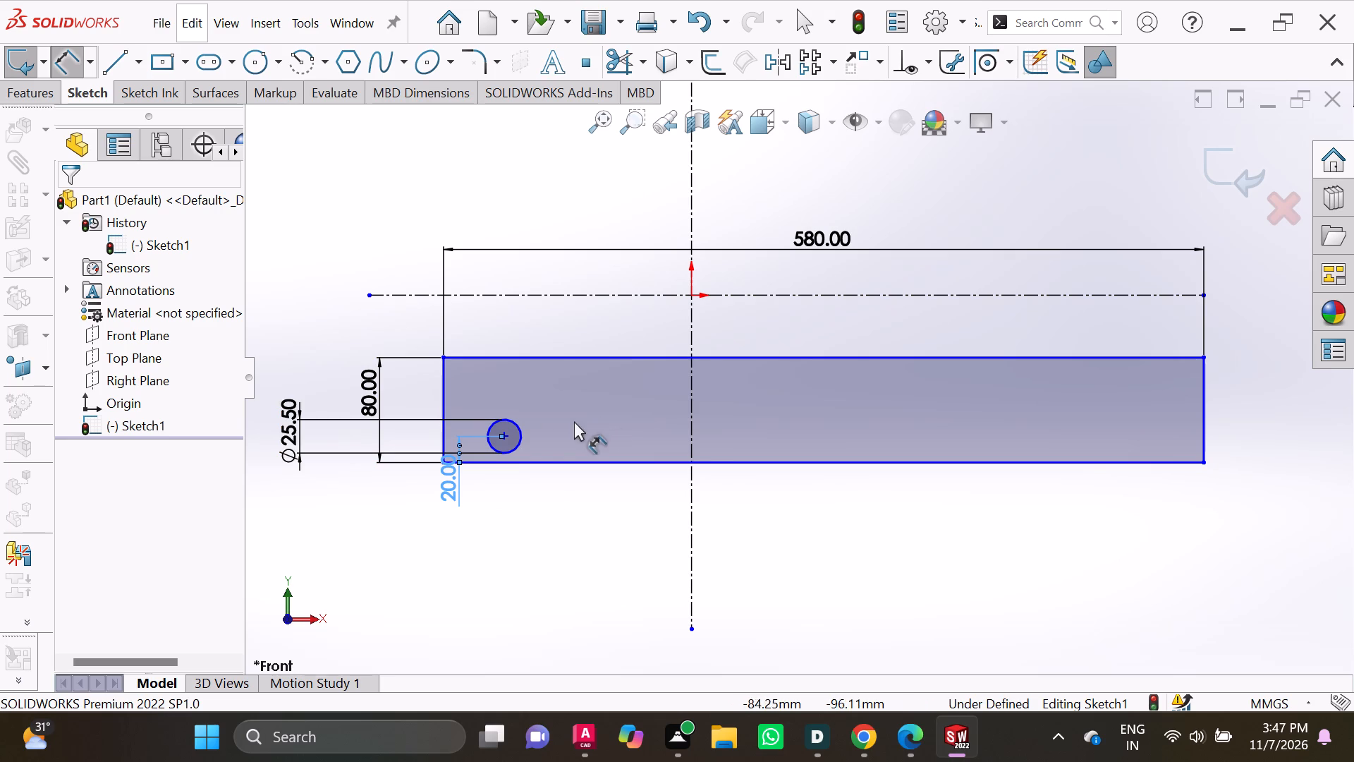
{"action": "scroll", "coordinate": [511, 432], "scroll_direction": "up", "scroll_amount": 1}
{"action": "scroll", "coordinate": [511, 432], "scroll_direction": "down", "scroll_amount": 2}
{"action": "scroll", "coordinate": [512, 432], "scroll_direction": "up", "scroll_amount": 1}
{"action": "scroll", "coordinate": [511, 443], "scroll_direction": "down", "scroll_amount": 1}
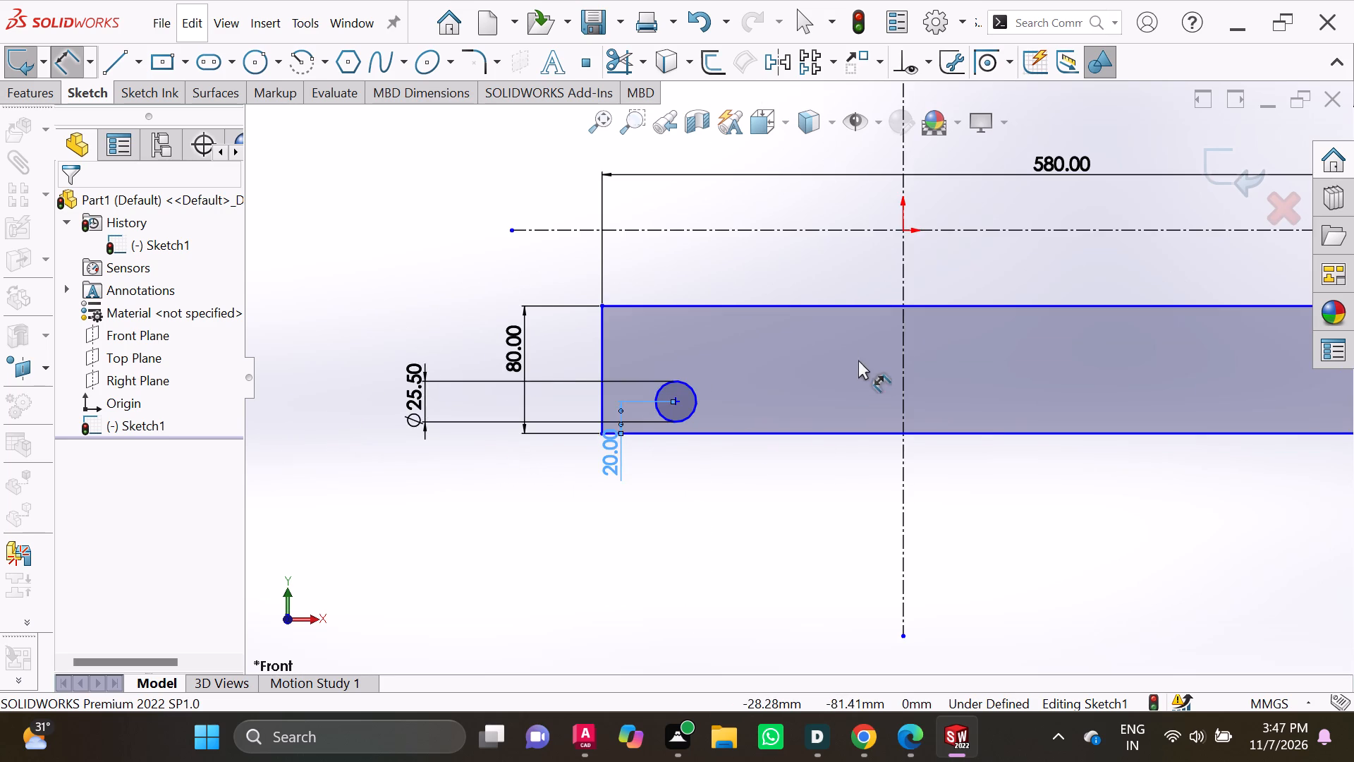
{"action": "scroll", "coordinate": [858, 360], "scroll_direction": "up", "scroll_amount": 4}
{"action": "scroll", "coordinate": [836, 357], "scroll_direction": "down", "scroll_amount": 7}
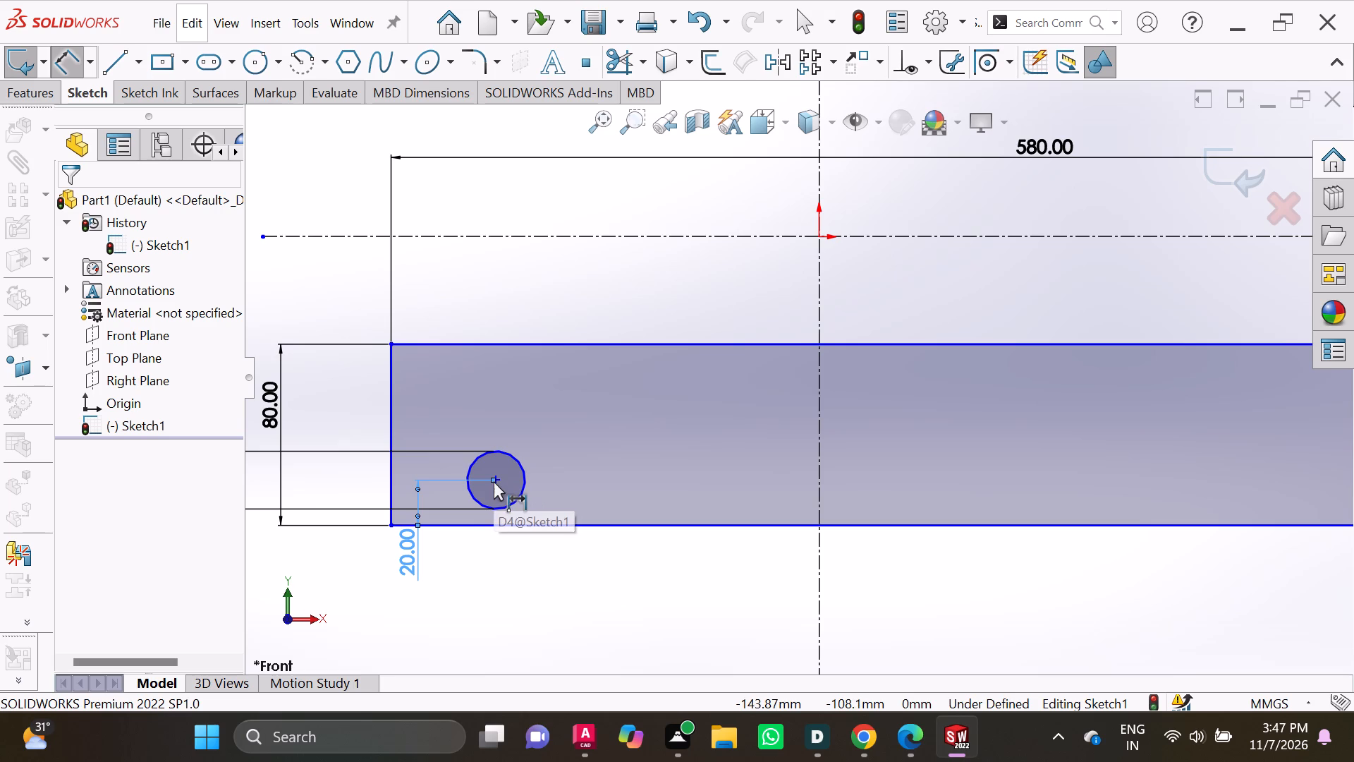
{"action": "left_click", "coordinate": [63, 62]}
{"action": "left_click", "coordinate": [71, 64]}
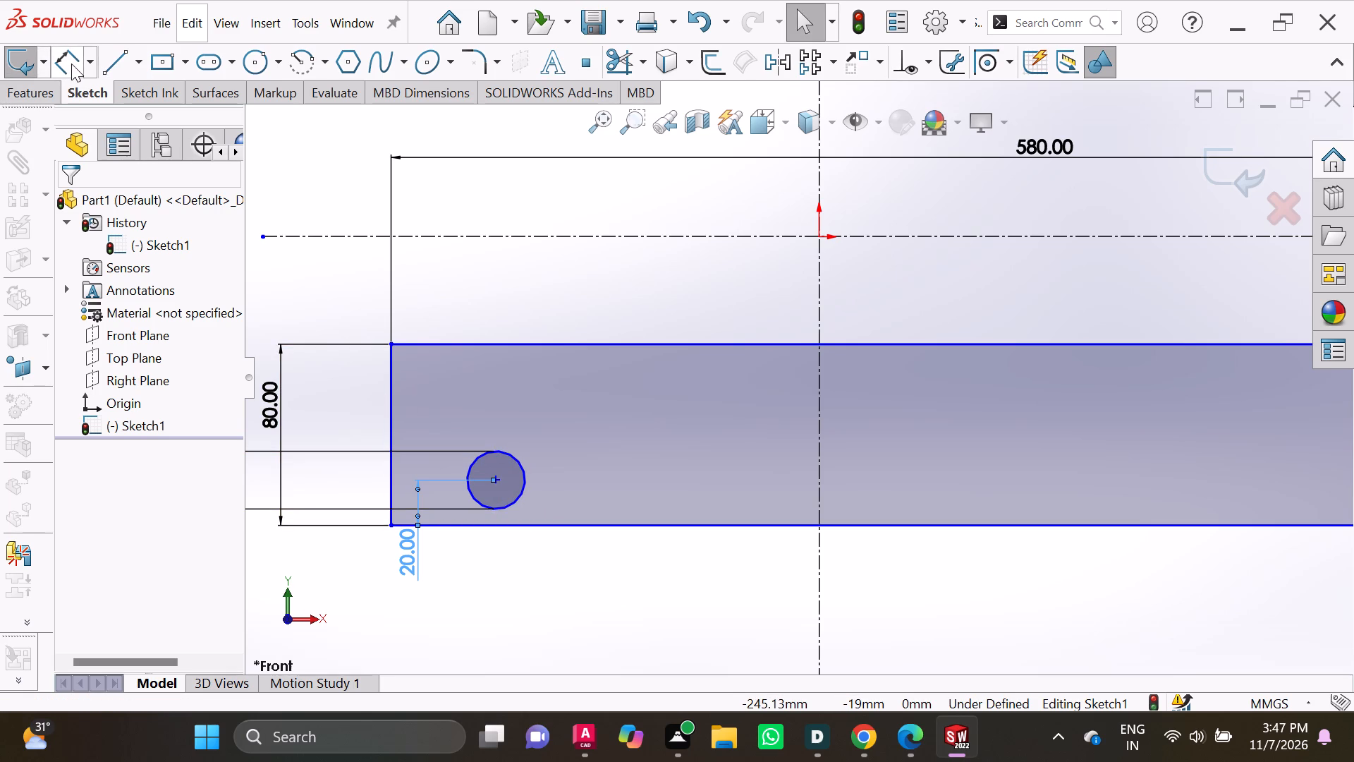
{"action": "left_click", "coordinate": [497, 479]}
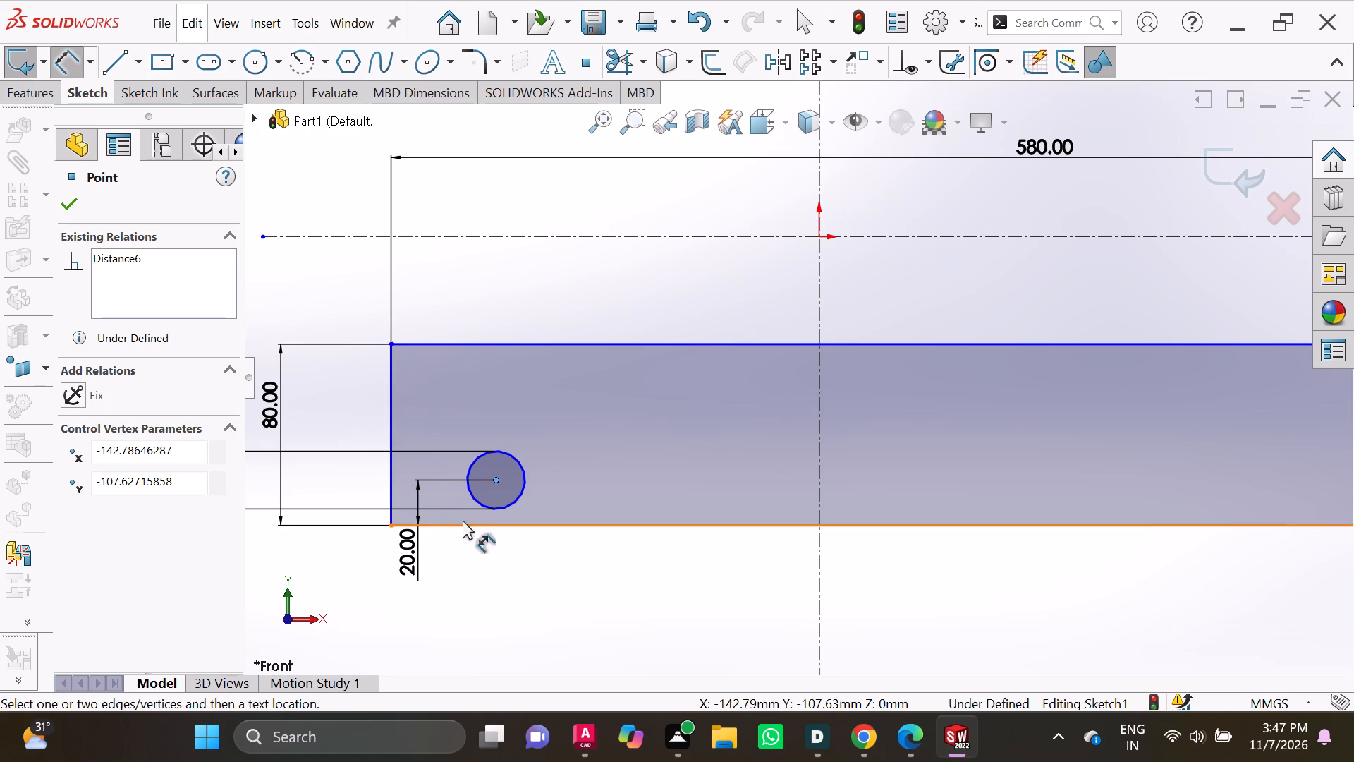
{"action": "double_click", "coordinate": [388, 484]}
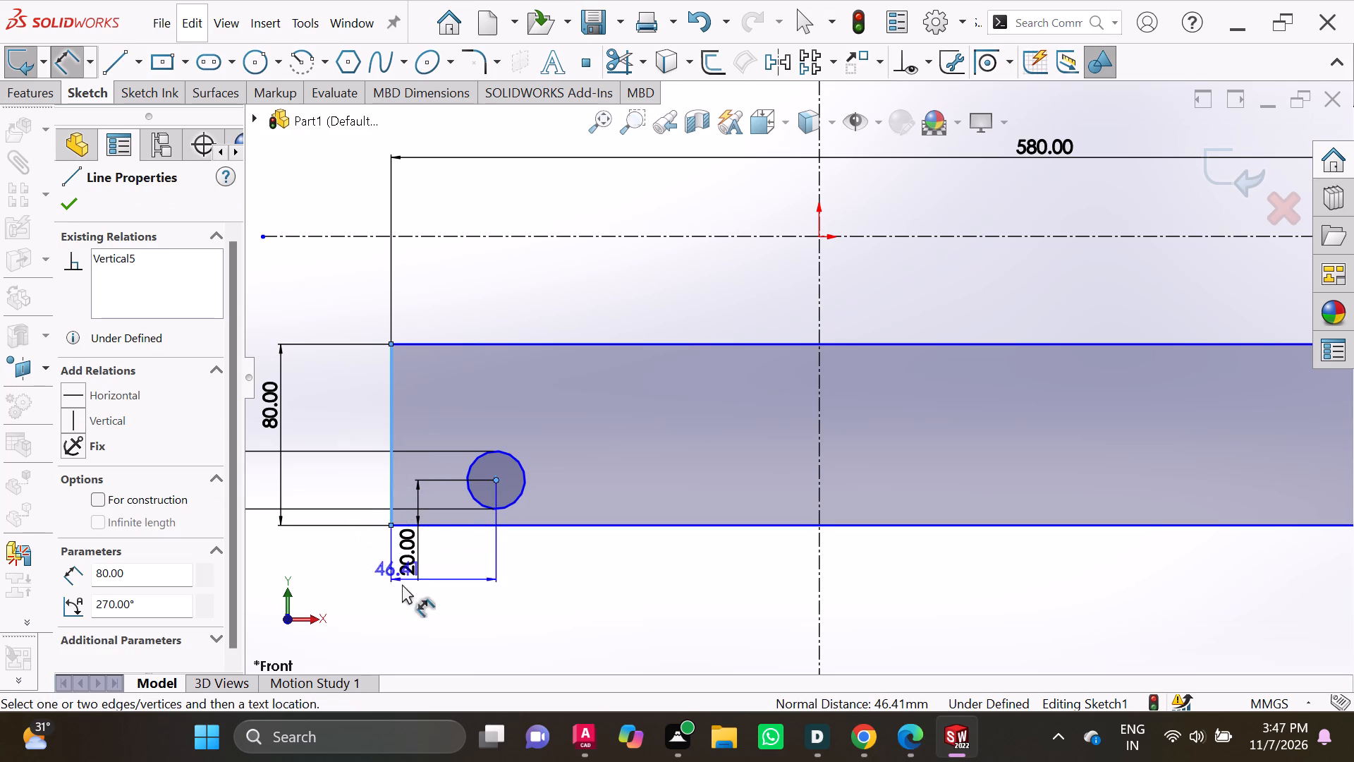
{"action": "left_click", "coordinate": [438, 610]}
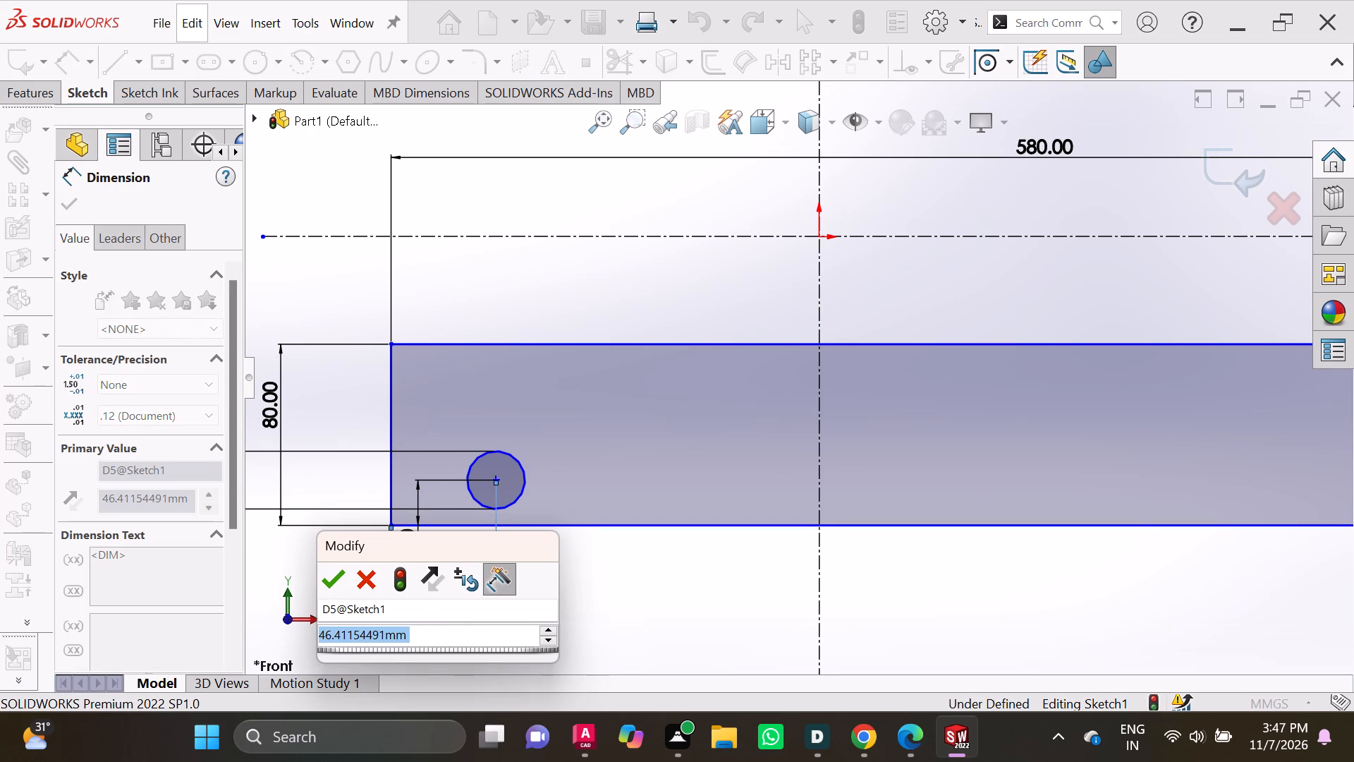
{"action": "type", "text": "50"}
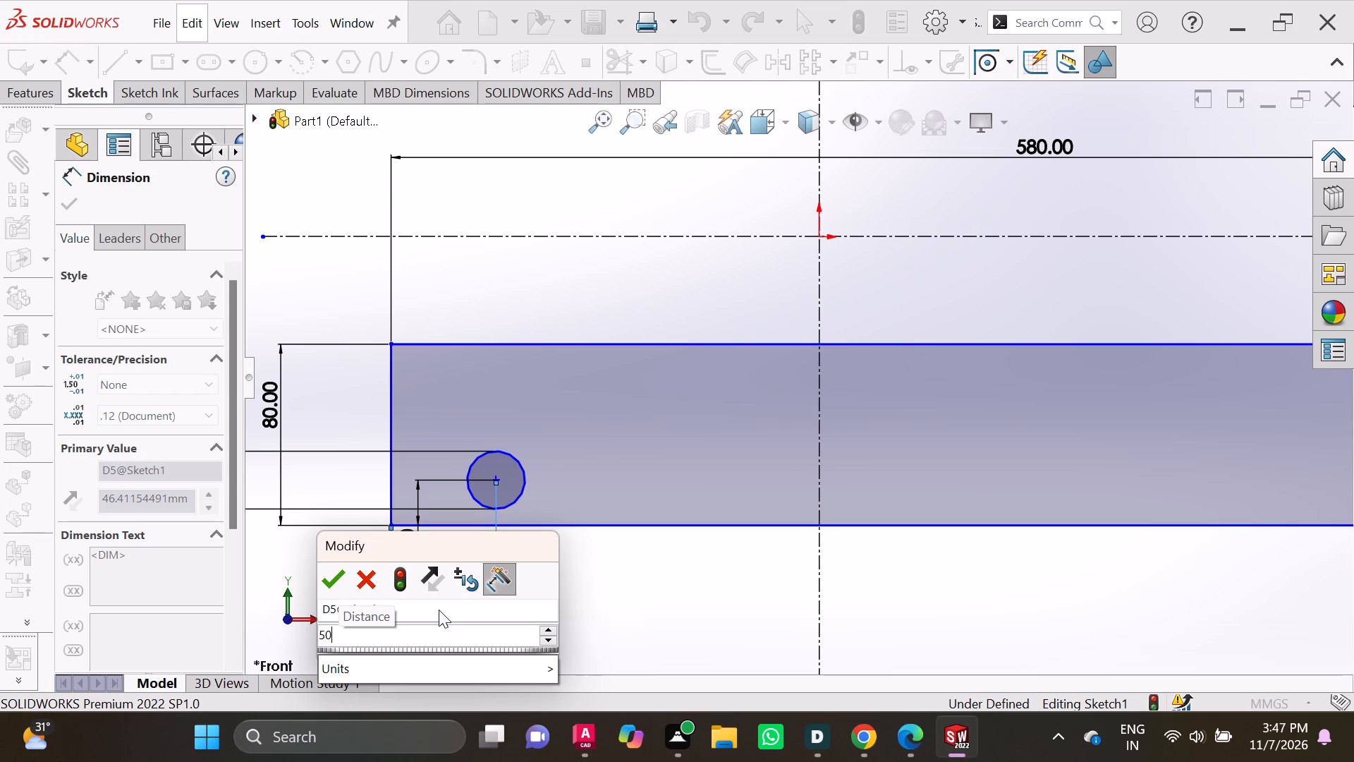
{"action": "key", "text": "Return"}
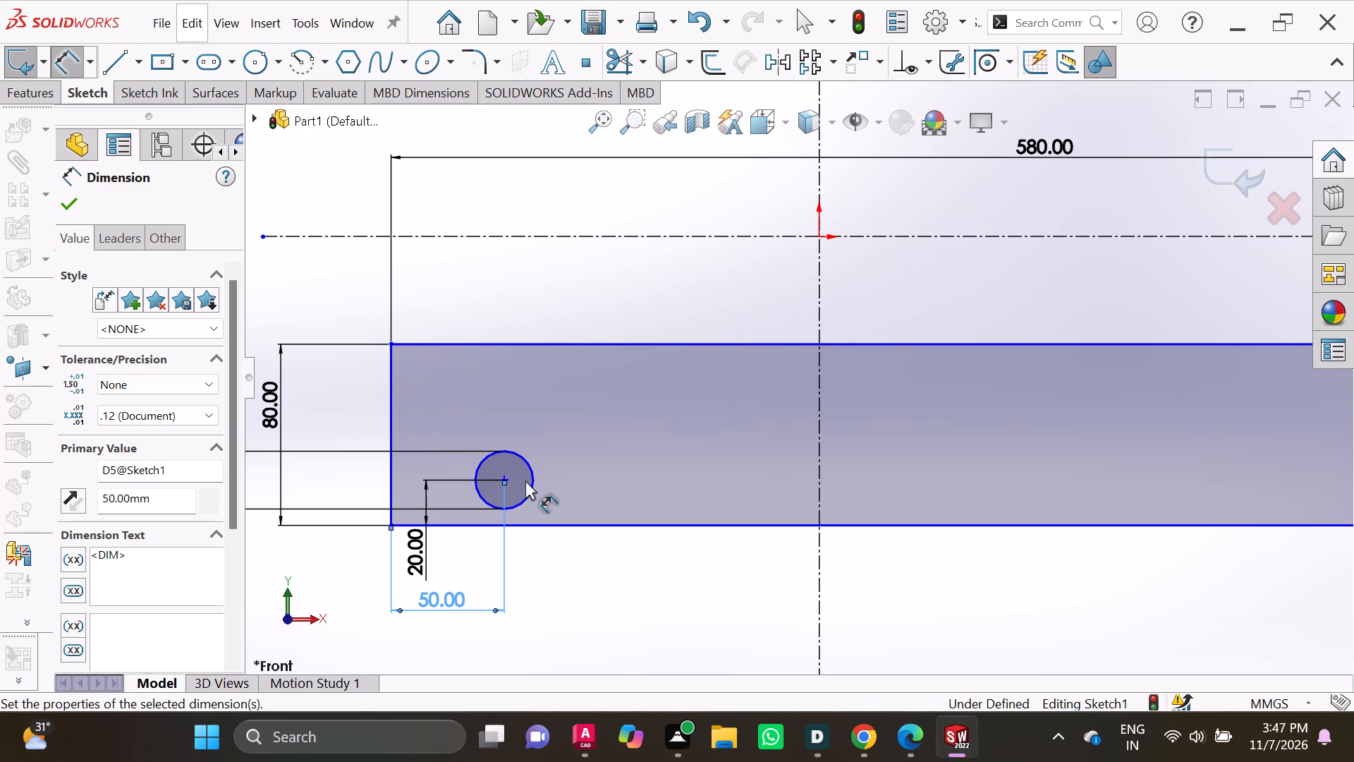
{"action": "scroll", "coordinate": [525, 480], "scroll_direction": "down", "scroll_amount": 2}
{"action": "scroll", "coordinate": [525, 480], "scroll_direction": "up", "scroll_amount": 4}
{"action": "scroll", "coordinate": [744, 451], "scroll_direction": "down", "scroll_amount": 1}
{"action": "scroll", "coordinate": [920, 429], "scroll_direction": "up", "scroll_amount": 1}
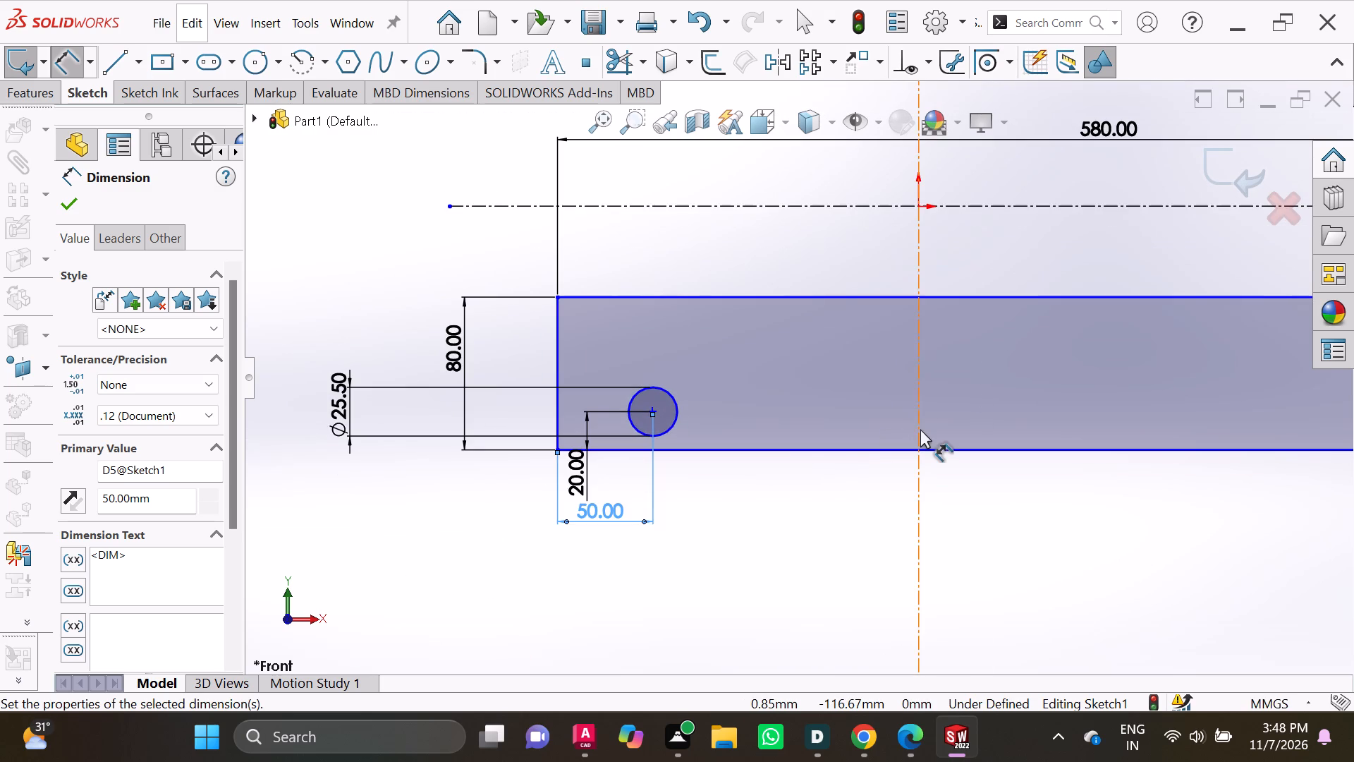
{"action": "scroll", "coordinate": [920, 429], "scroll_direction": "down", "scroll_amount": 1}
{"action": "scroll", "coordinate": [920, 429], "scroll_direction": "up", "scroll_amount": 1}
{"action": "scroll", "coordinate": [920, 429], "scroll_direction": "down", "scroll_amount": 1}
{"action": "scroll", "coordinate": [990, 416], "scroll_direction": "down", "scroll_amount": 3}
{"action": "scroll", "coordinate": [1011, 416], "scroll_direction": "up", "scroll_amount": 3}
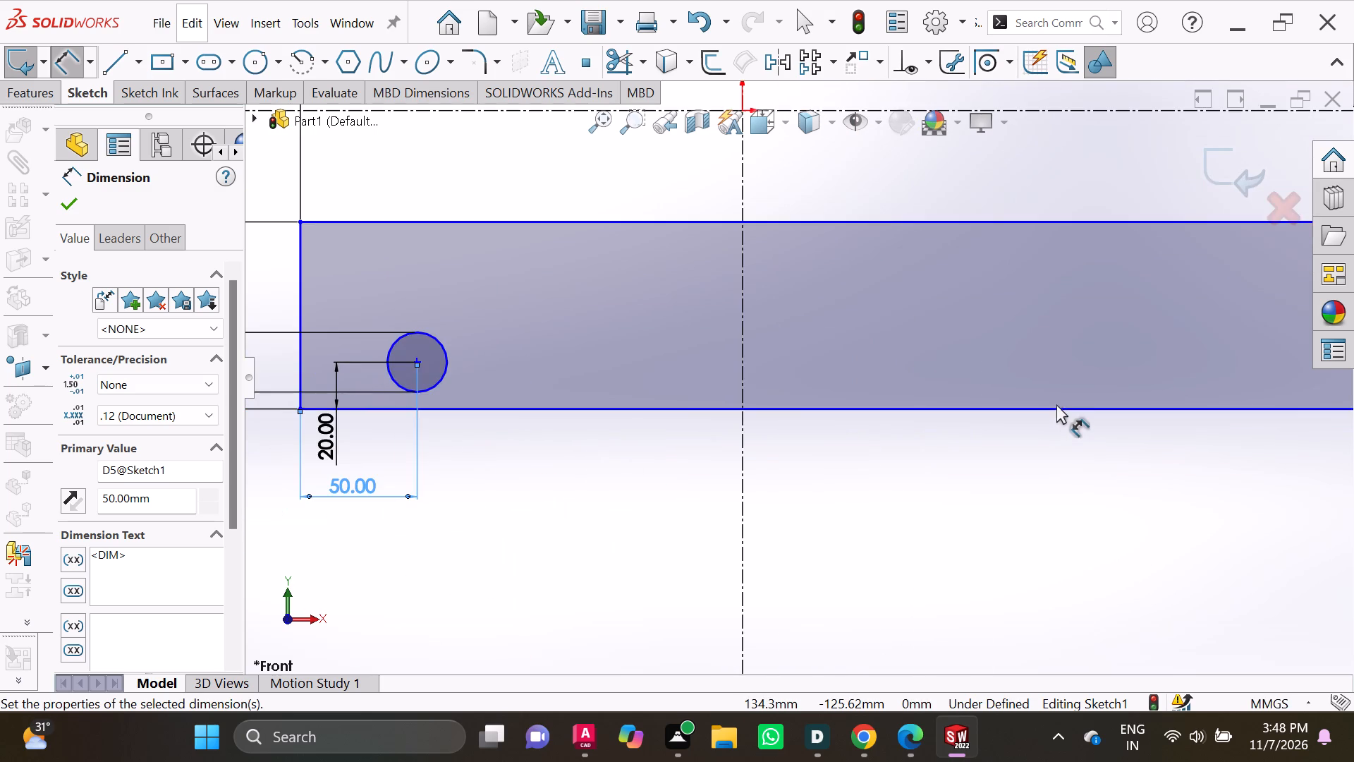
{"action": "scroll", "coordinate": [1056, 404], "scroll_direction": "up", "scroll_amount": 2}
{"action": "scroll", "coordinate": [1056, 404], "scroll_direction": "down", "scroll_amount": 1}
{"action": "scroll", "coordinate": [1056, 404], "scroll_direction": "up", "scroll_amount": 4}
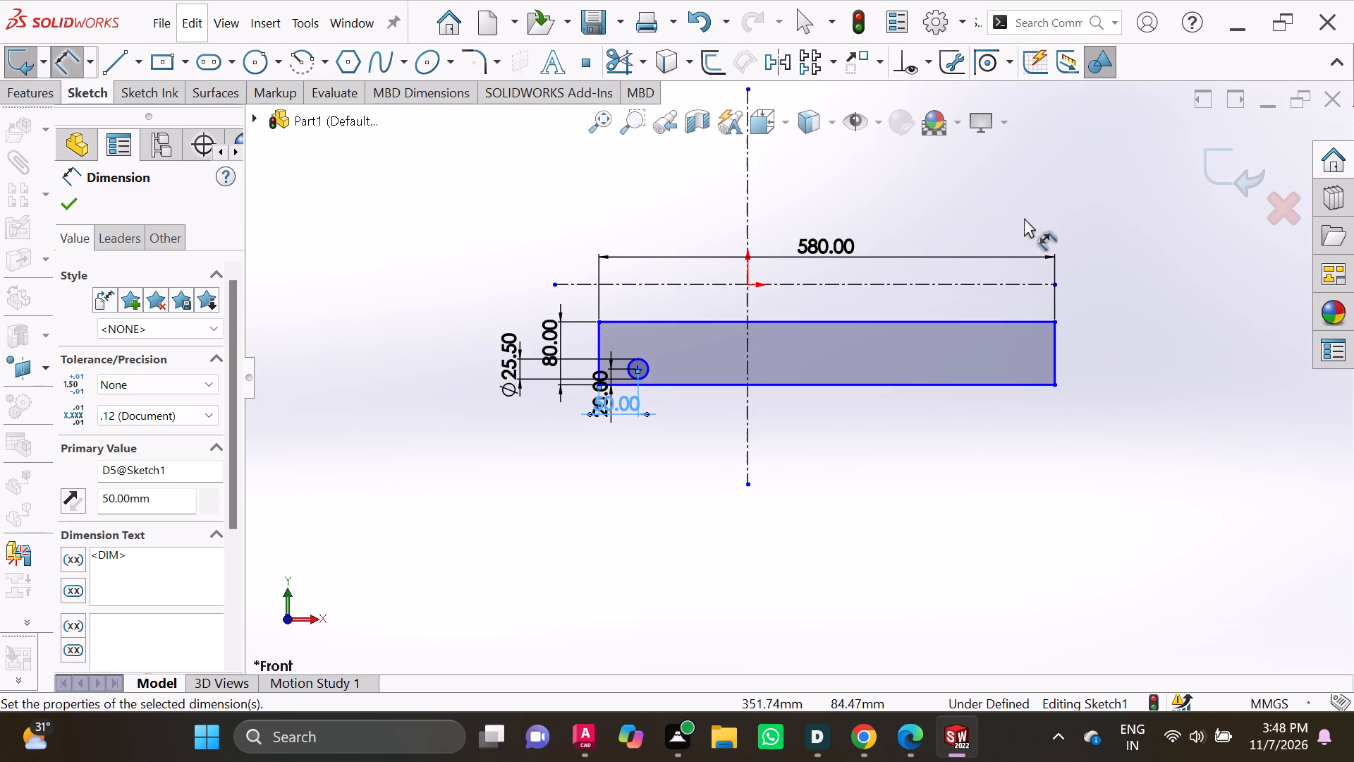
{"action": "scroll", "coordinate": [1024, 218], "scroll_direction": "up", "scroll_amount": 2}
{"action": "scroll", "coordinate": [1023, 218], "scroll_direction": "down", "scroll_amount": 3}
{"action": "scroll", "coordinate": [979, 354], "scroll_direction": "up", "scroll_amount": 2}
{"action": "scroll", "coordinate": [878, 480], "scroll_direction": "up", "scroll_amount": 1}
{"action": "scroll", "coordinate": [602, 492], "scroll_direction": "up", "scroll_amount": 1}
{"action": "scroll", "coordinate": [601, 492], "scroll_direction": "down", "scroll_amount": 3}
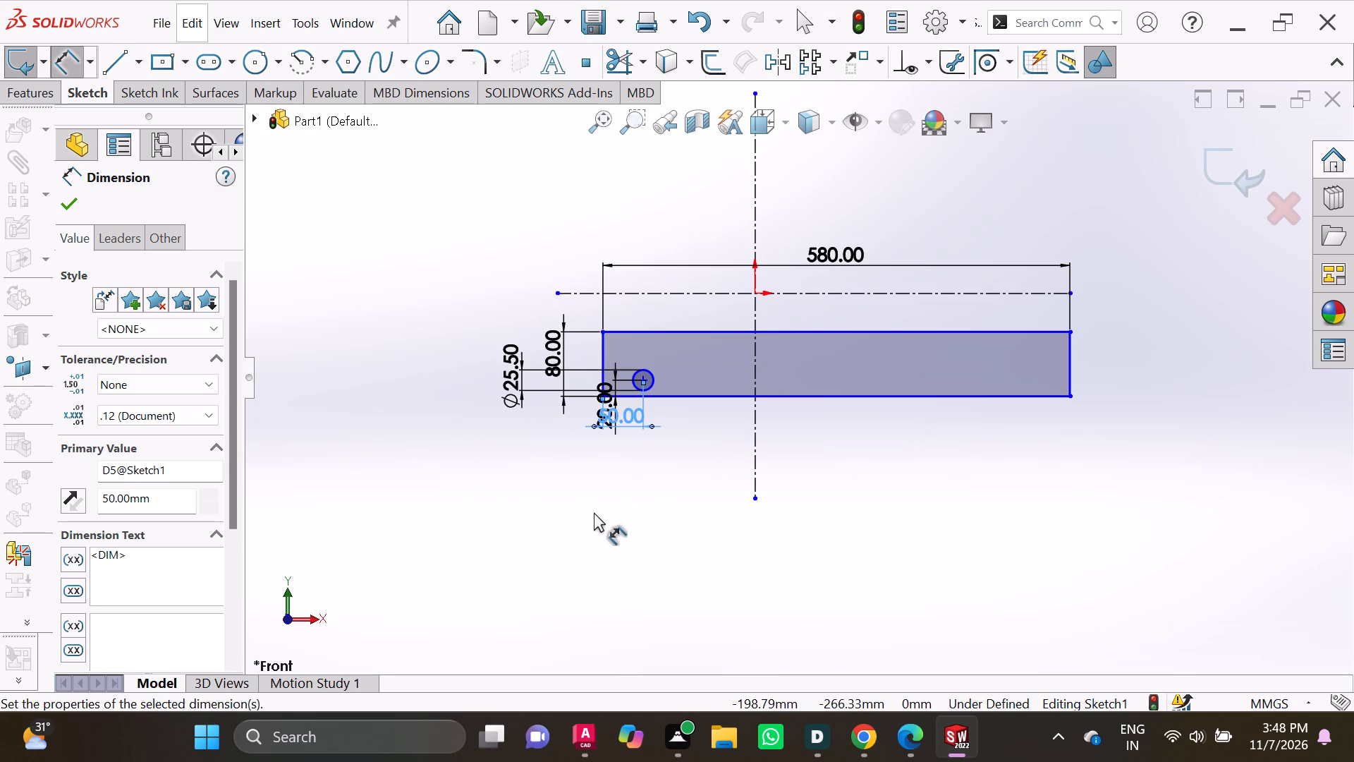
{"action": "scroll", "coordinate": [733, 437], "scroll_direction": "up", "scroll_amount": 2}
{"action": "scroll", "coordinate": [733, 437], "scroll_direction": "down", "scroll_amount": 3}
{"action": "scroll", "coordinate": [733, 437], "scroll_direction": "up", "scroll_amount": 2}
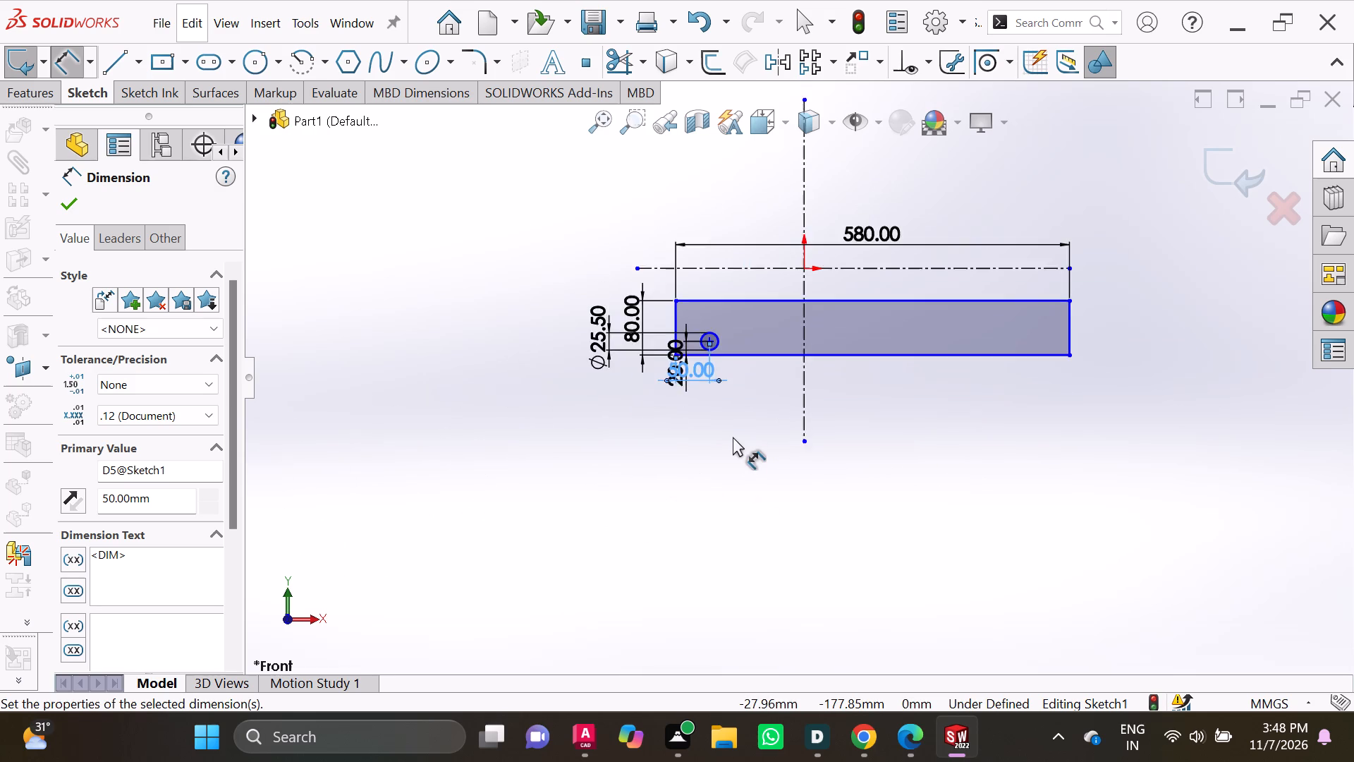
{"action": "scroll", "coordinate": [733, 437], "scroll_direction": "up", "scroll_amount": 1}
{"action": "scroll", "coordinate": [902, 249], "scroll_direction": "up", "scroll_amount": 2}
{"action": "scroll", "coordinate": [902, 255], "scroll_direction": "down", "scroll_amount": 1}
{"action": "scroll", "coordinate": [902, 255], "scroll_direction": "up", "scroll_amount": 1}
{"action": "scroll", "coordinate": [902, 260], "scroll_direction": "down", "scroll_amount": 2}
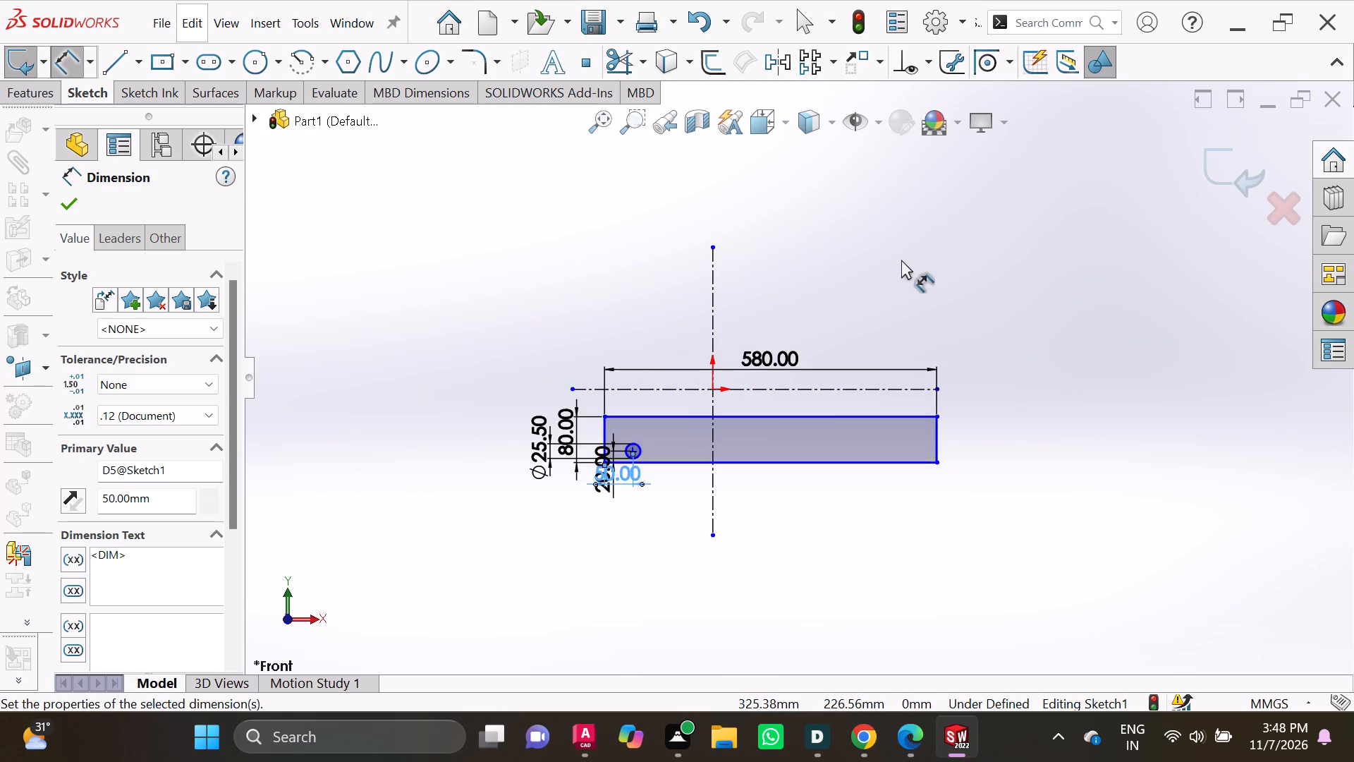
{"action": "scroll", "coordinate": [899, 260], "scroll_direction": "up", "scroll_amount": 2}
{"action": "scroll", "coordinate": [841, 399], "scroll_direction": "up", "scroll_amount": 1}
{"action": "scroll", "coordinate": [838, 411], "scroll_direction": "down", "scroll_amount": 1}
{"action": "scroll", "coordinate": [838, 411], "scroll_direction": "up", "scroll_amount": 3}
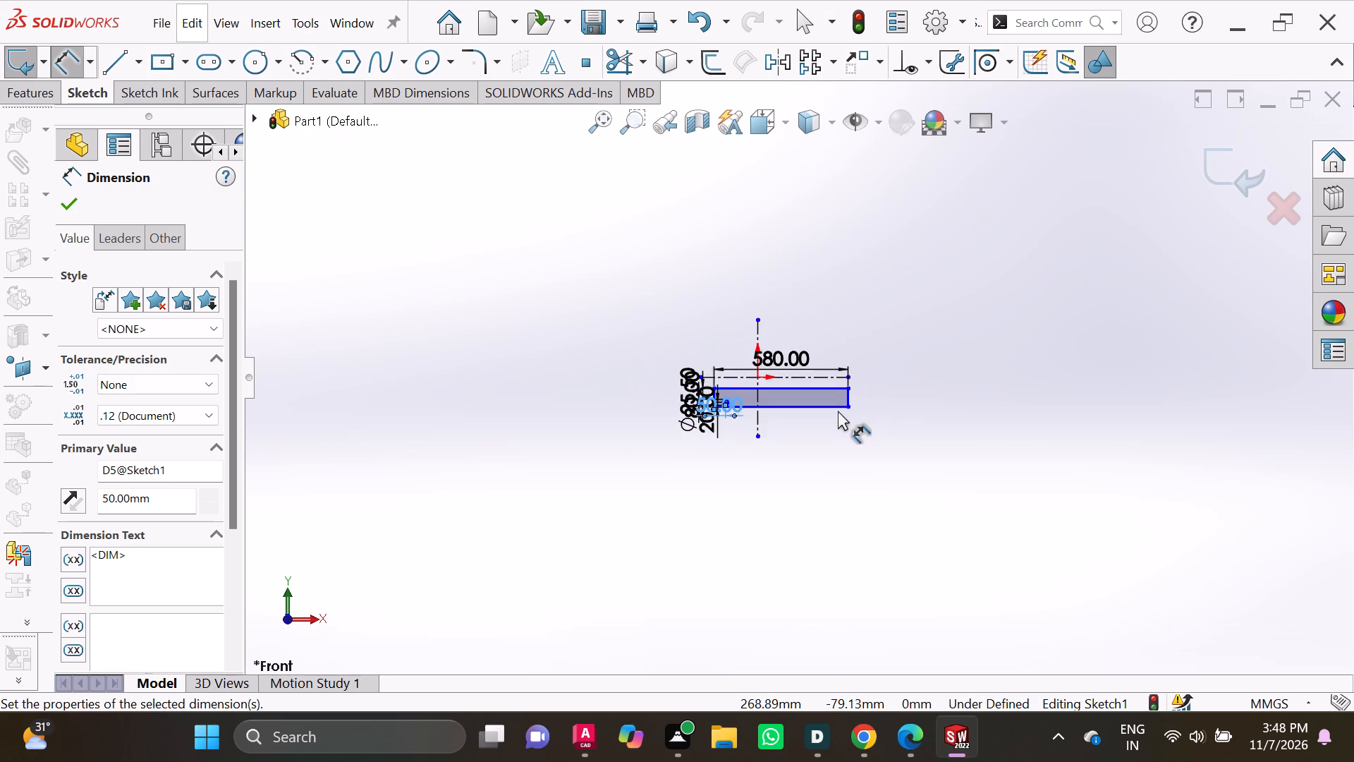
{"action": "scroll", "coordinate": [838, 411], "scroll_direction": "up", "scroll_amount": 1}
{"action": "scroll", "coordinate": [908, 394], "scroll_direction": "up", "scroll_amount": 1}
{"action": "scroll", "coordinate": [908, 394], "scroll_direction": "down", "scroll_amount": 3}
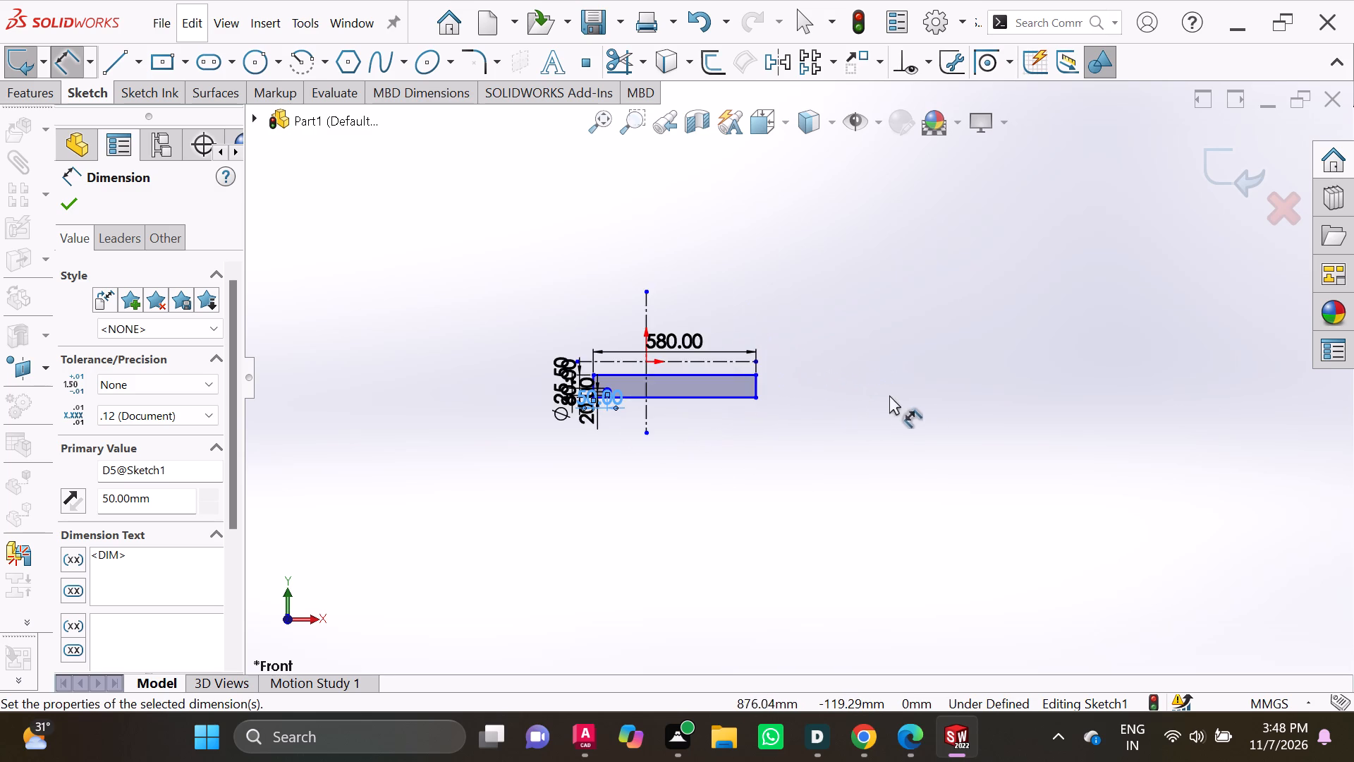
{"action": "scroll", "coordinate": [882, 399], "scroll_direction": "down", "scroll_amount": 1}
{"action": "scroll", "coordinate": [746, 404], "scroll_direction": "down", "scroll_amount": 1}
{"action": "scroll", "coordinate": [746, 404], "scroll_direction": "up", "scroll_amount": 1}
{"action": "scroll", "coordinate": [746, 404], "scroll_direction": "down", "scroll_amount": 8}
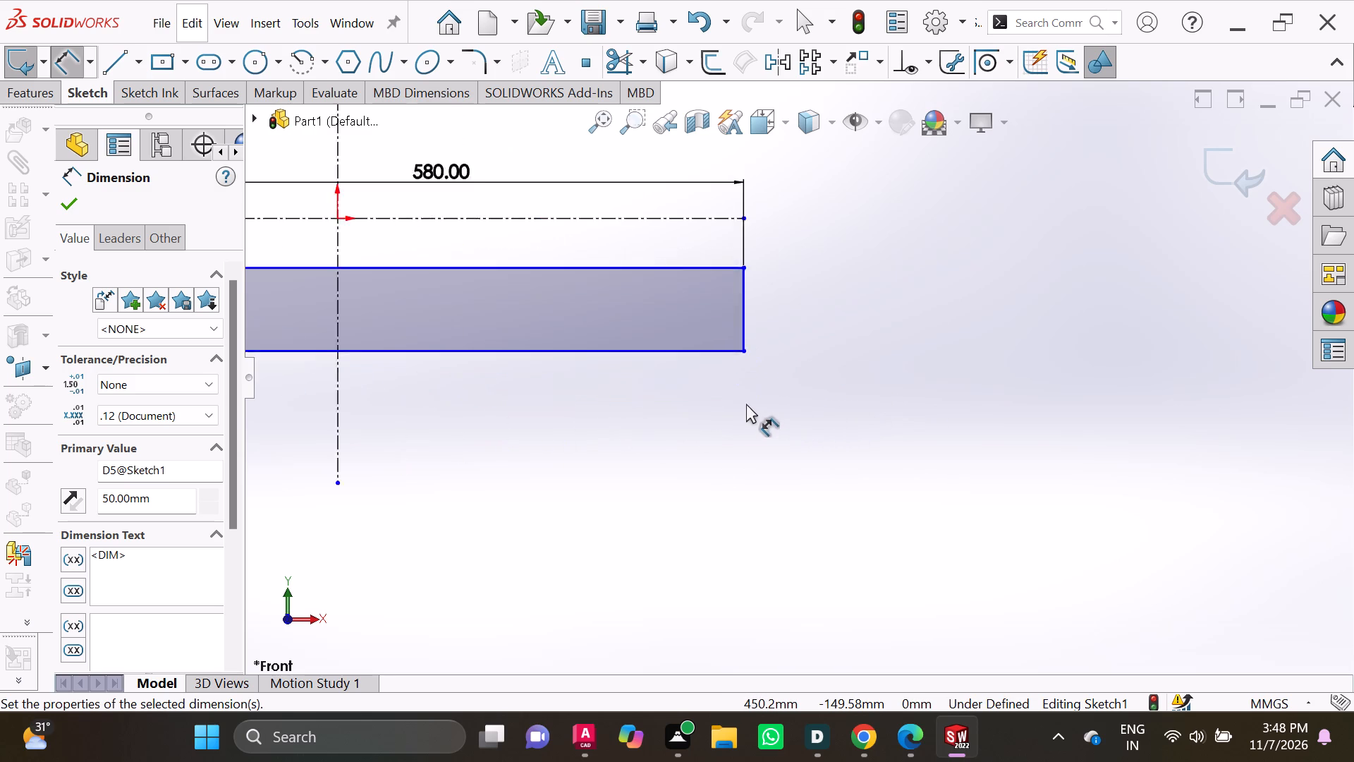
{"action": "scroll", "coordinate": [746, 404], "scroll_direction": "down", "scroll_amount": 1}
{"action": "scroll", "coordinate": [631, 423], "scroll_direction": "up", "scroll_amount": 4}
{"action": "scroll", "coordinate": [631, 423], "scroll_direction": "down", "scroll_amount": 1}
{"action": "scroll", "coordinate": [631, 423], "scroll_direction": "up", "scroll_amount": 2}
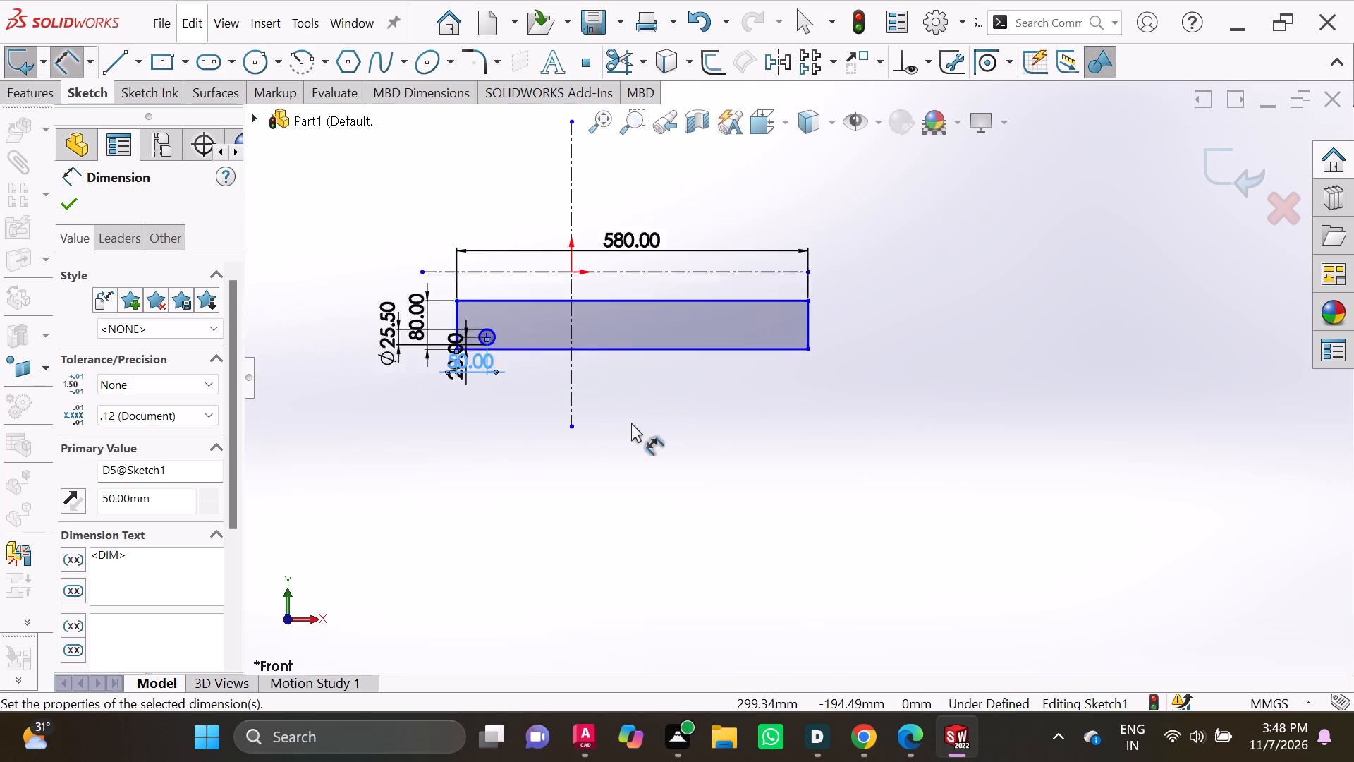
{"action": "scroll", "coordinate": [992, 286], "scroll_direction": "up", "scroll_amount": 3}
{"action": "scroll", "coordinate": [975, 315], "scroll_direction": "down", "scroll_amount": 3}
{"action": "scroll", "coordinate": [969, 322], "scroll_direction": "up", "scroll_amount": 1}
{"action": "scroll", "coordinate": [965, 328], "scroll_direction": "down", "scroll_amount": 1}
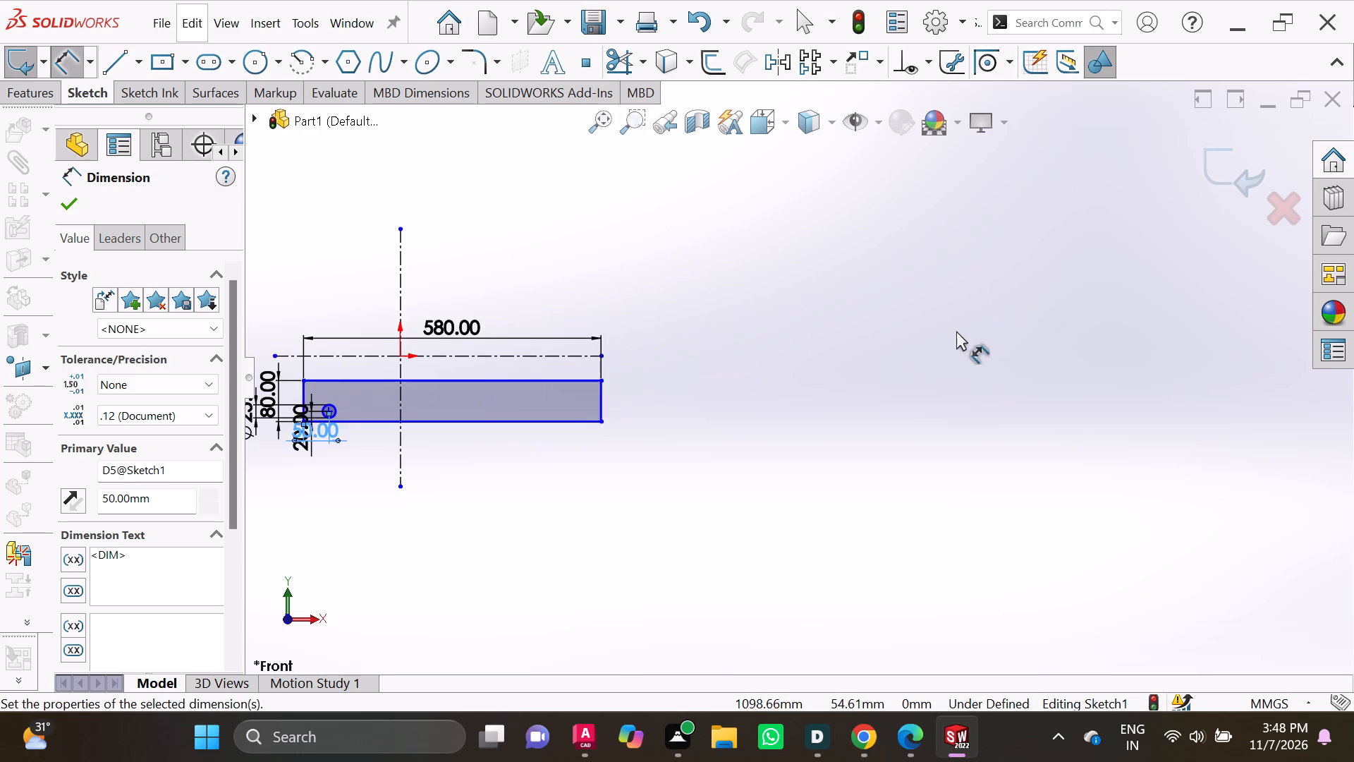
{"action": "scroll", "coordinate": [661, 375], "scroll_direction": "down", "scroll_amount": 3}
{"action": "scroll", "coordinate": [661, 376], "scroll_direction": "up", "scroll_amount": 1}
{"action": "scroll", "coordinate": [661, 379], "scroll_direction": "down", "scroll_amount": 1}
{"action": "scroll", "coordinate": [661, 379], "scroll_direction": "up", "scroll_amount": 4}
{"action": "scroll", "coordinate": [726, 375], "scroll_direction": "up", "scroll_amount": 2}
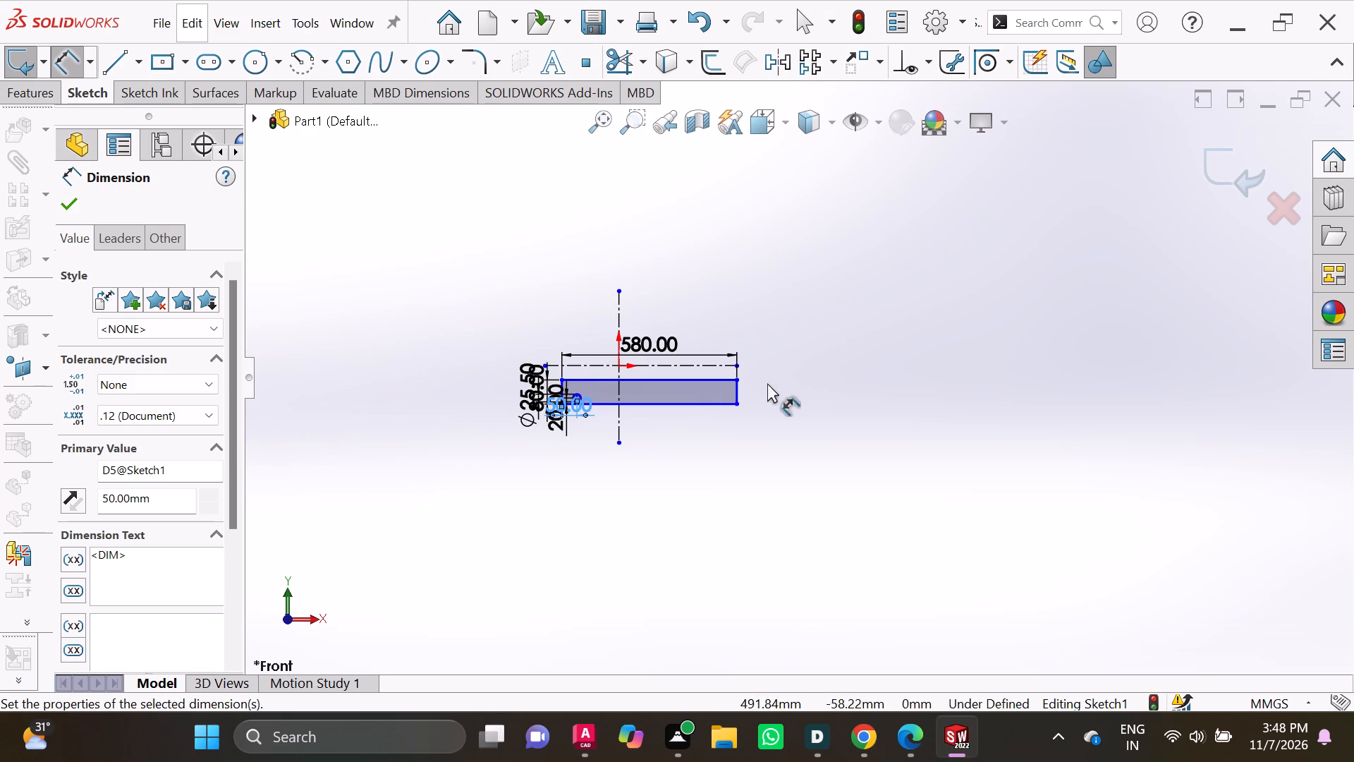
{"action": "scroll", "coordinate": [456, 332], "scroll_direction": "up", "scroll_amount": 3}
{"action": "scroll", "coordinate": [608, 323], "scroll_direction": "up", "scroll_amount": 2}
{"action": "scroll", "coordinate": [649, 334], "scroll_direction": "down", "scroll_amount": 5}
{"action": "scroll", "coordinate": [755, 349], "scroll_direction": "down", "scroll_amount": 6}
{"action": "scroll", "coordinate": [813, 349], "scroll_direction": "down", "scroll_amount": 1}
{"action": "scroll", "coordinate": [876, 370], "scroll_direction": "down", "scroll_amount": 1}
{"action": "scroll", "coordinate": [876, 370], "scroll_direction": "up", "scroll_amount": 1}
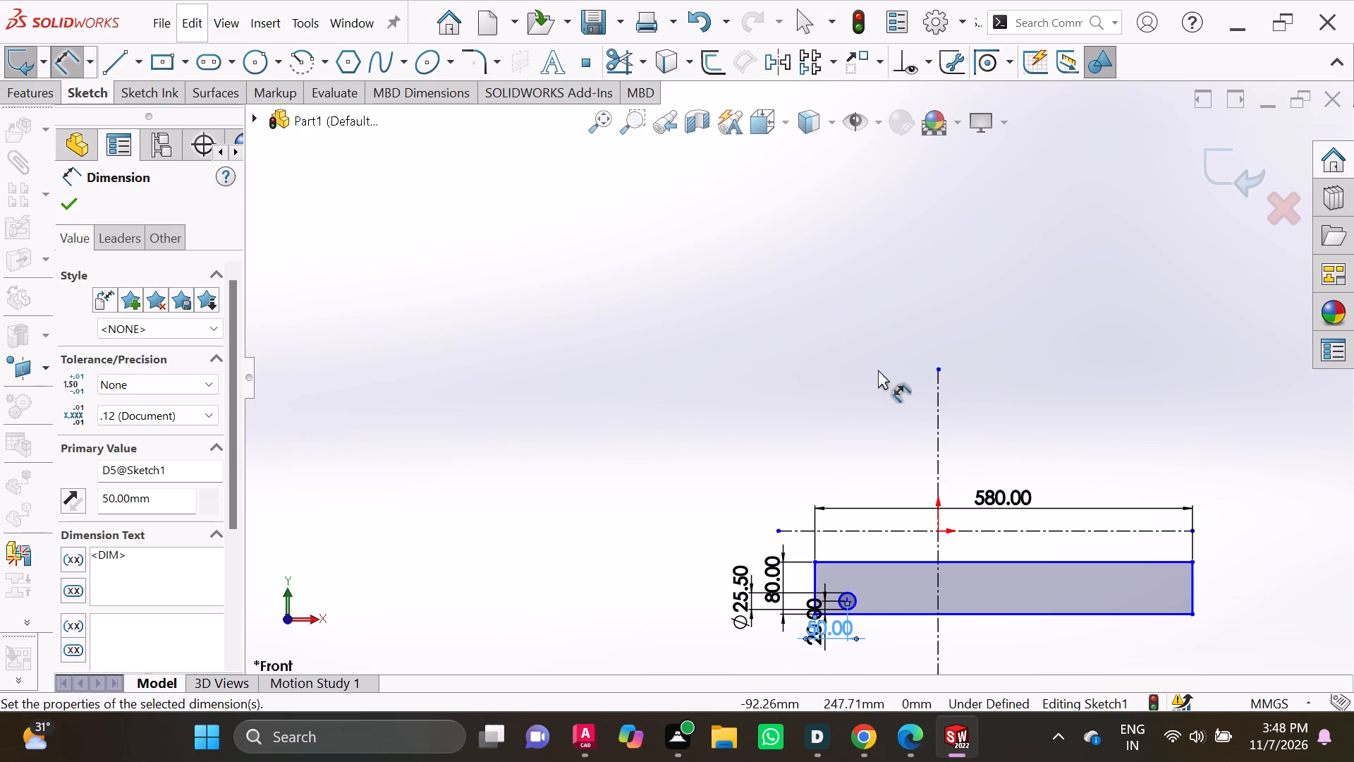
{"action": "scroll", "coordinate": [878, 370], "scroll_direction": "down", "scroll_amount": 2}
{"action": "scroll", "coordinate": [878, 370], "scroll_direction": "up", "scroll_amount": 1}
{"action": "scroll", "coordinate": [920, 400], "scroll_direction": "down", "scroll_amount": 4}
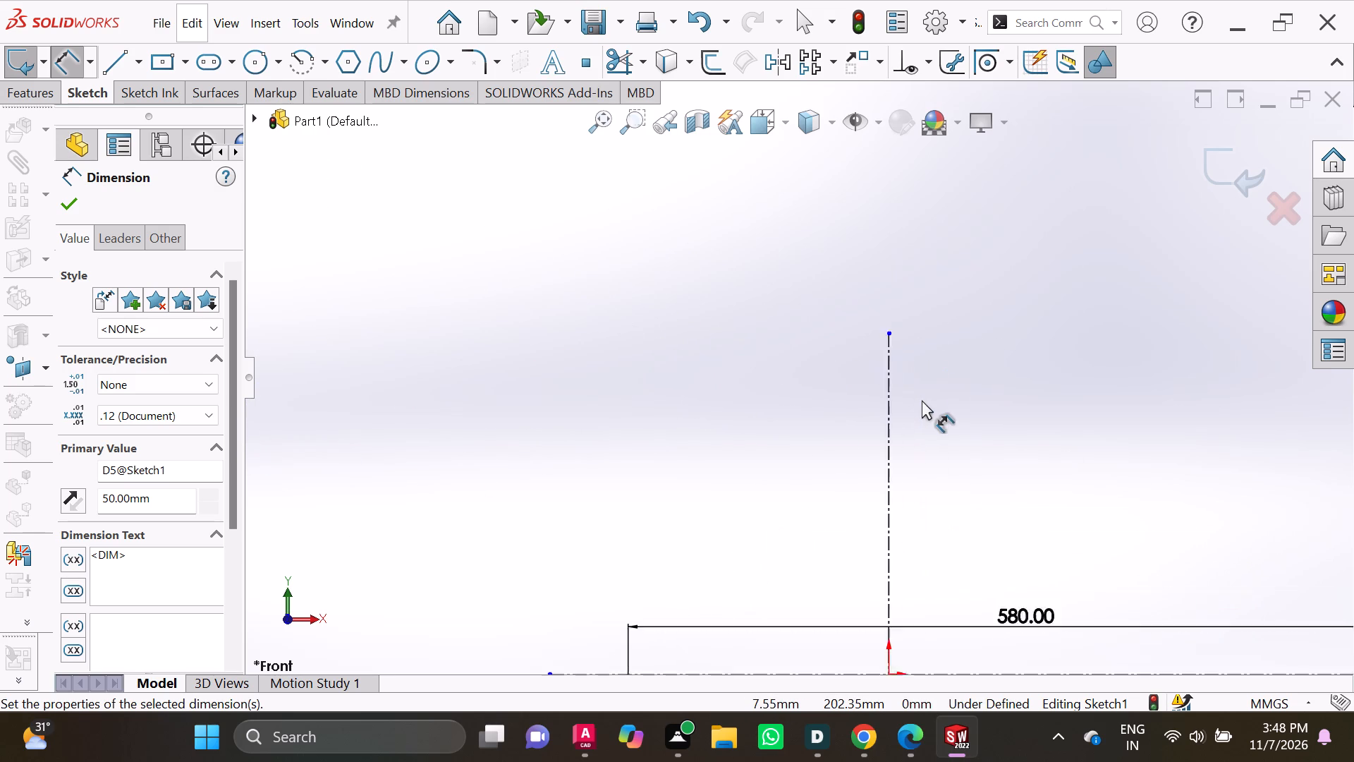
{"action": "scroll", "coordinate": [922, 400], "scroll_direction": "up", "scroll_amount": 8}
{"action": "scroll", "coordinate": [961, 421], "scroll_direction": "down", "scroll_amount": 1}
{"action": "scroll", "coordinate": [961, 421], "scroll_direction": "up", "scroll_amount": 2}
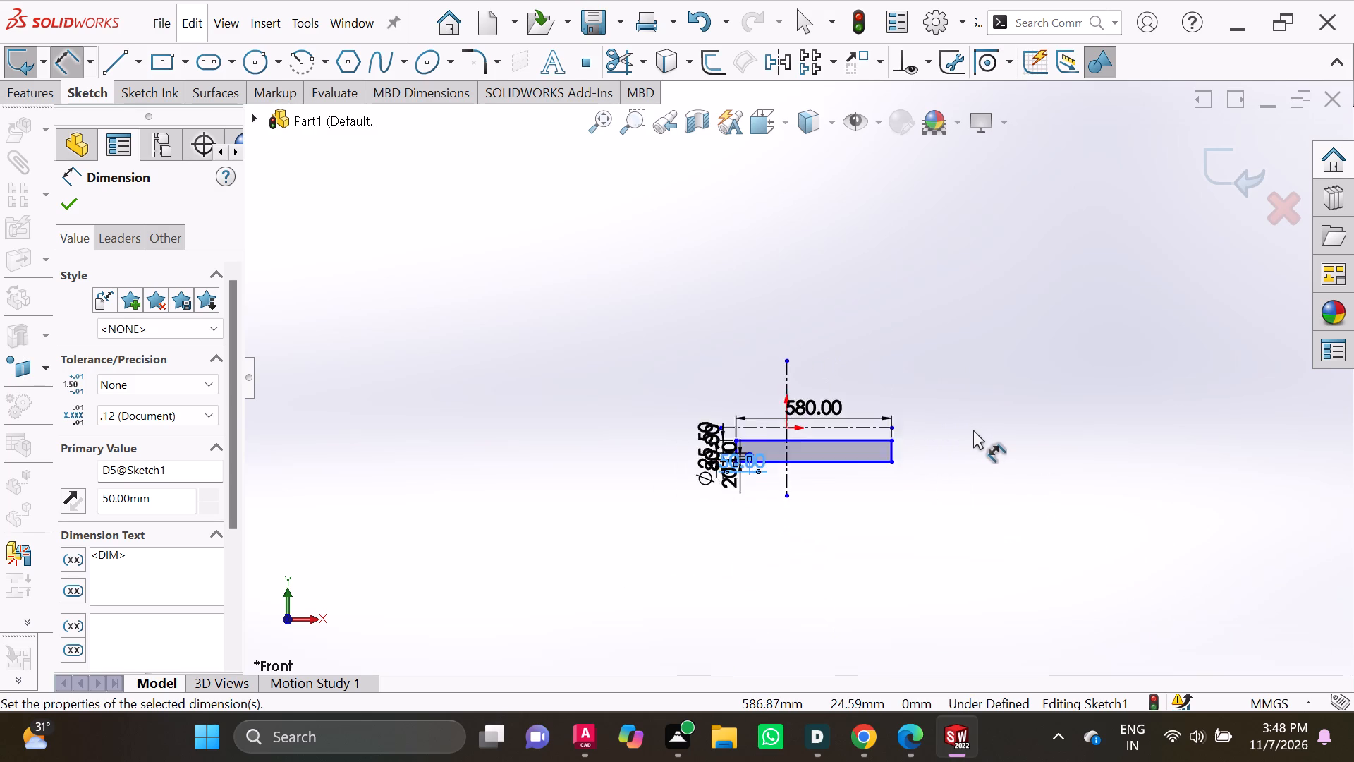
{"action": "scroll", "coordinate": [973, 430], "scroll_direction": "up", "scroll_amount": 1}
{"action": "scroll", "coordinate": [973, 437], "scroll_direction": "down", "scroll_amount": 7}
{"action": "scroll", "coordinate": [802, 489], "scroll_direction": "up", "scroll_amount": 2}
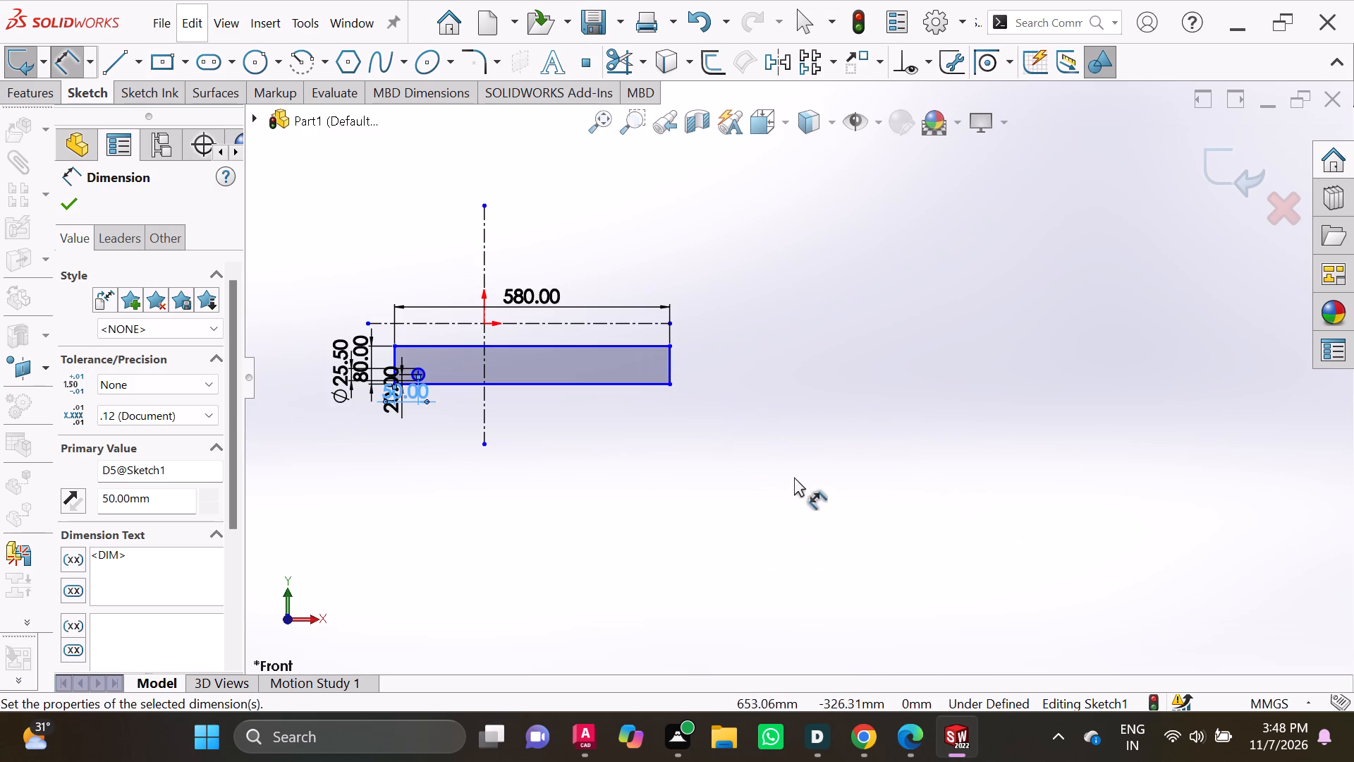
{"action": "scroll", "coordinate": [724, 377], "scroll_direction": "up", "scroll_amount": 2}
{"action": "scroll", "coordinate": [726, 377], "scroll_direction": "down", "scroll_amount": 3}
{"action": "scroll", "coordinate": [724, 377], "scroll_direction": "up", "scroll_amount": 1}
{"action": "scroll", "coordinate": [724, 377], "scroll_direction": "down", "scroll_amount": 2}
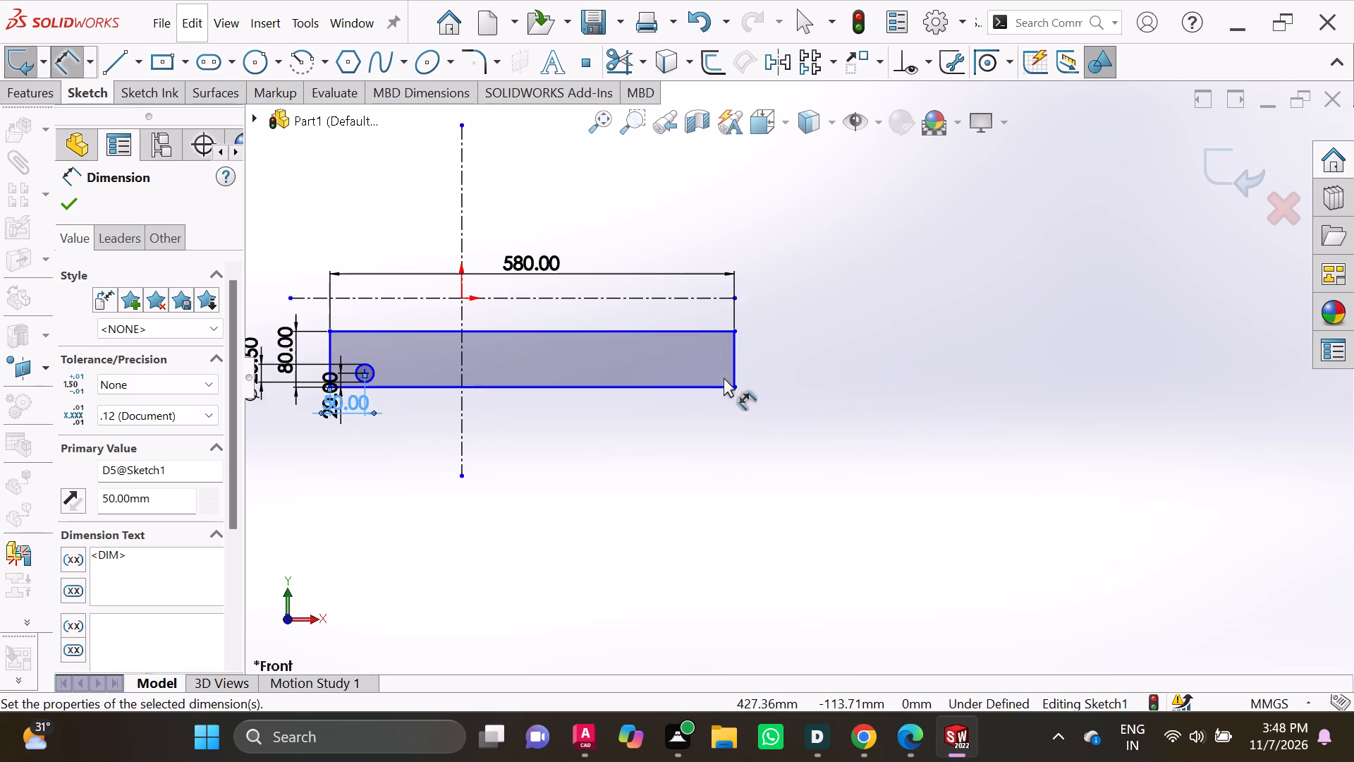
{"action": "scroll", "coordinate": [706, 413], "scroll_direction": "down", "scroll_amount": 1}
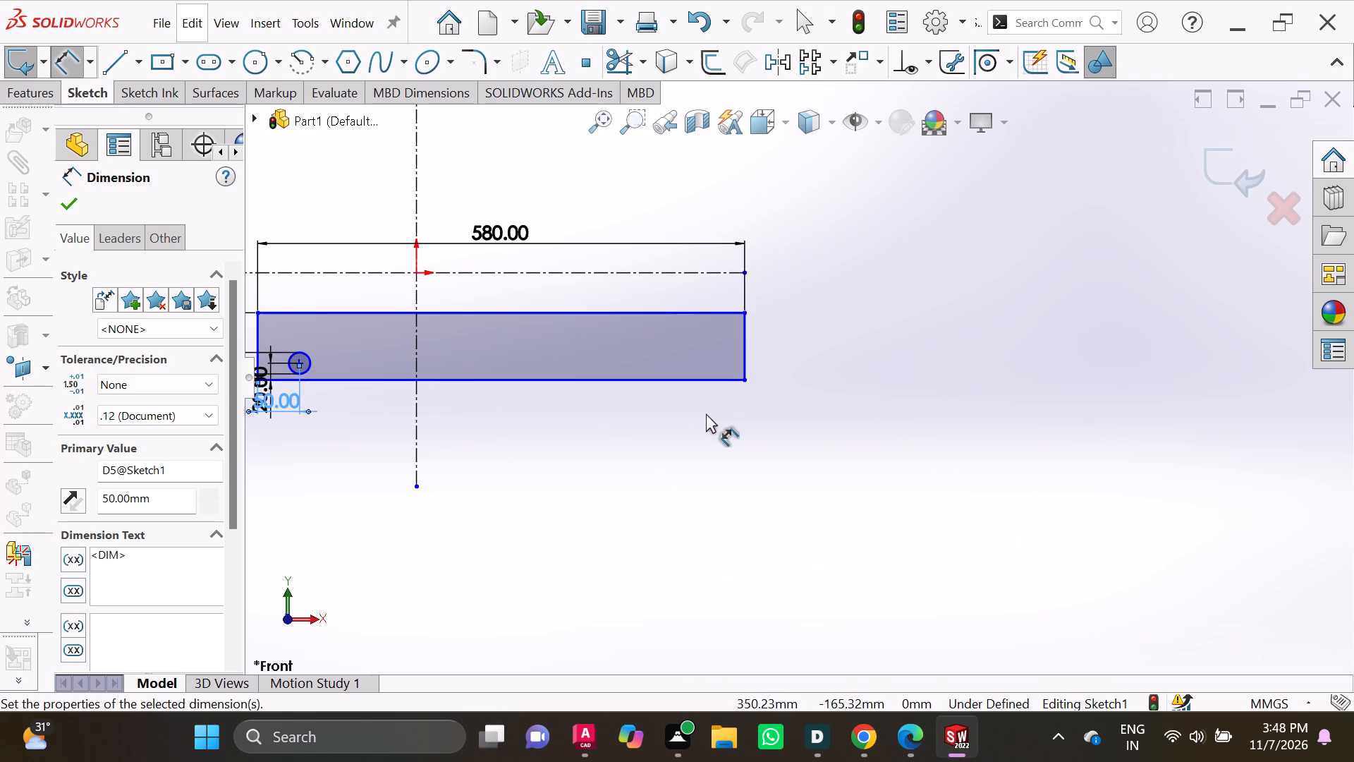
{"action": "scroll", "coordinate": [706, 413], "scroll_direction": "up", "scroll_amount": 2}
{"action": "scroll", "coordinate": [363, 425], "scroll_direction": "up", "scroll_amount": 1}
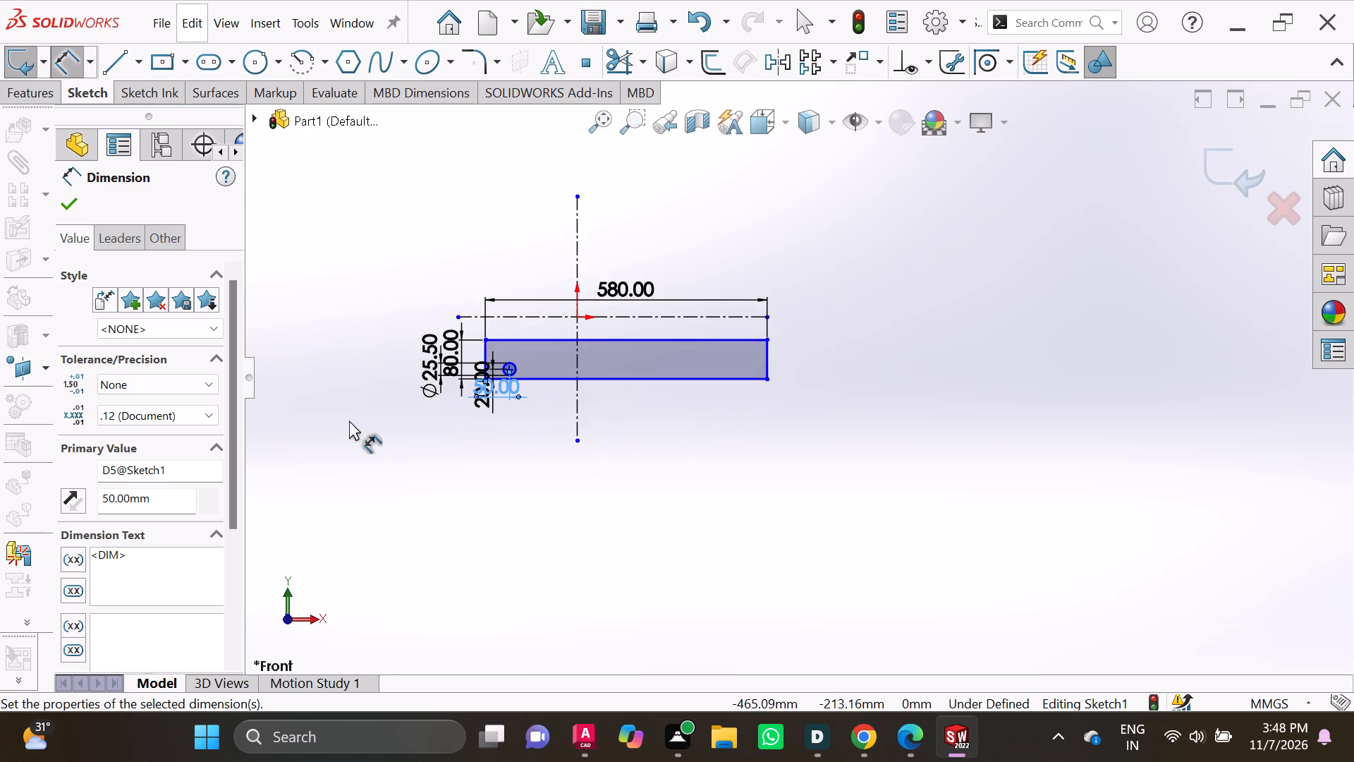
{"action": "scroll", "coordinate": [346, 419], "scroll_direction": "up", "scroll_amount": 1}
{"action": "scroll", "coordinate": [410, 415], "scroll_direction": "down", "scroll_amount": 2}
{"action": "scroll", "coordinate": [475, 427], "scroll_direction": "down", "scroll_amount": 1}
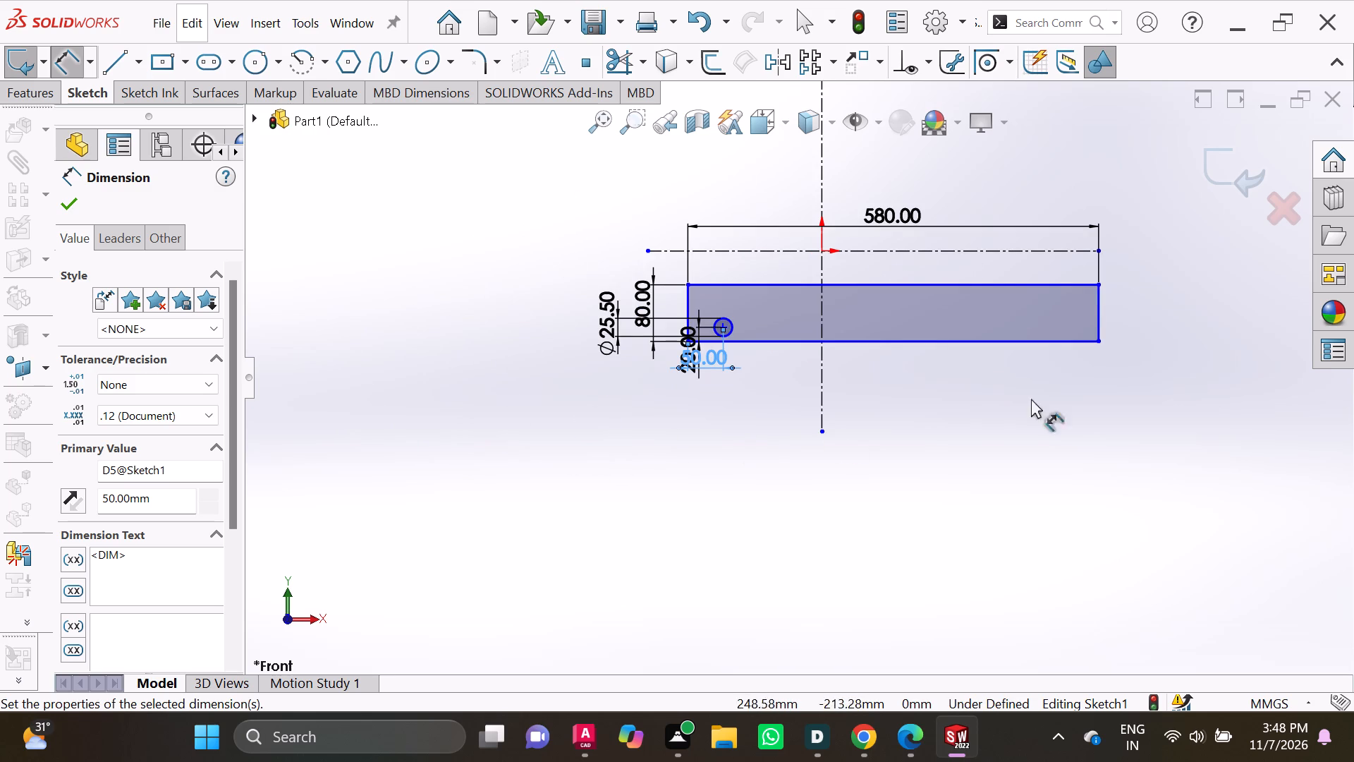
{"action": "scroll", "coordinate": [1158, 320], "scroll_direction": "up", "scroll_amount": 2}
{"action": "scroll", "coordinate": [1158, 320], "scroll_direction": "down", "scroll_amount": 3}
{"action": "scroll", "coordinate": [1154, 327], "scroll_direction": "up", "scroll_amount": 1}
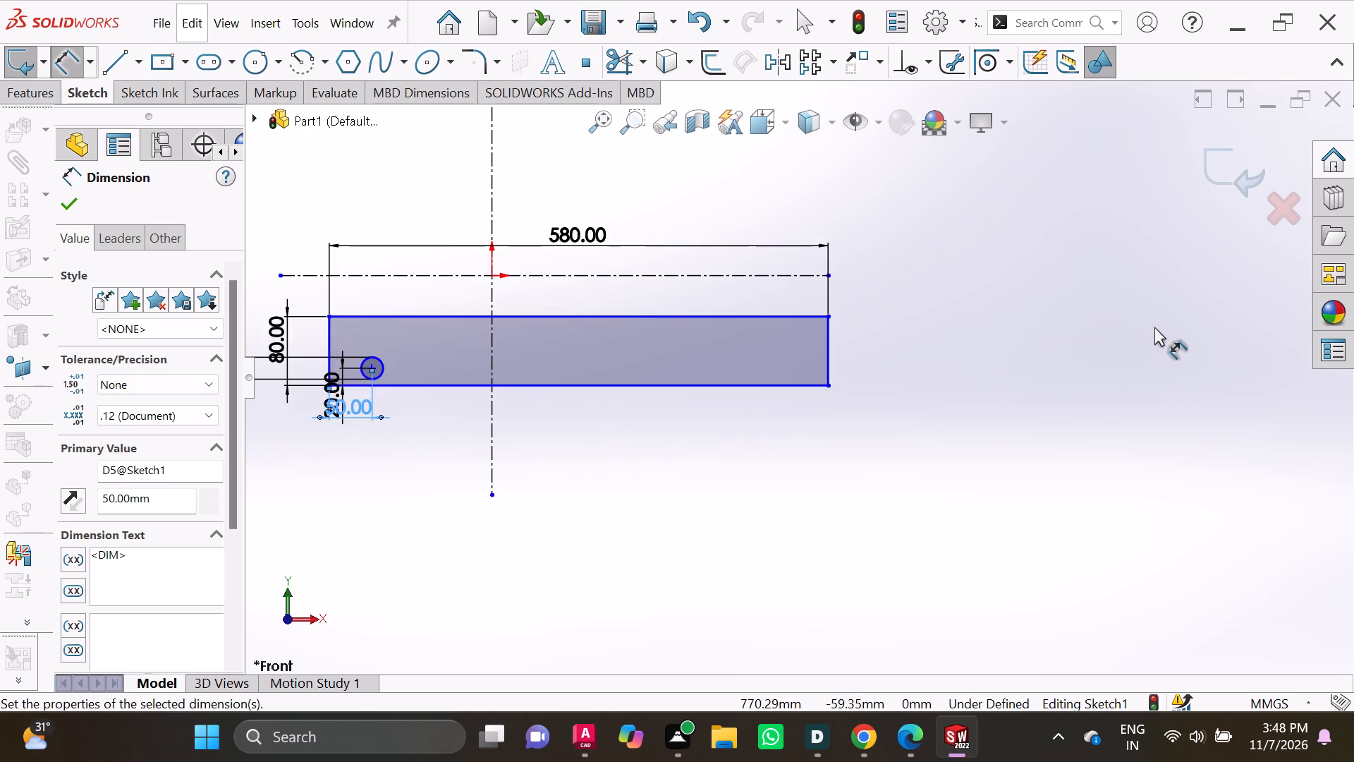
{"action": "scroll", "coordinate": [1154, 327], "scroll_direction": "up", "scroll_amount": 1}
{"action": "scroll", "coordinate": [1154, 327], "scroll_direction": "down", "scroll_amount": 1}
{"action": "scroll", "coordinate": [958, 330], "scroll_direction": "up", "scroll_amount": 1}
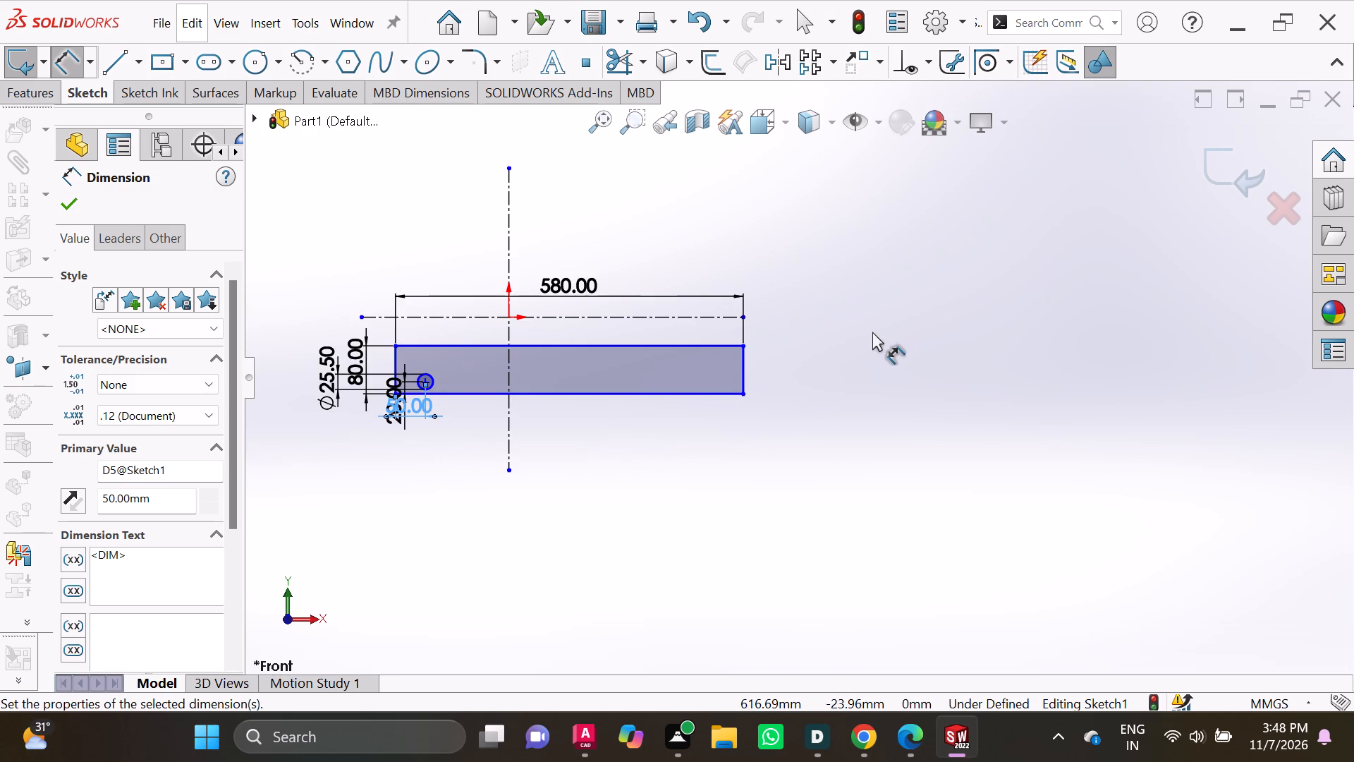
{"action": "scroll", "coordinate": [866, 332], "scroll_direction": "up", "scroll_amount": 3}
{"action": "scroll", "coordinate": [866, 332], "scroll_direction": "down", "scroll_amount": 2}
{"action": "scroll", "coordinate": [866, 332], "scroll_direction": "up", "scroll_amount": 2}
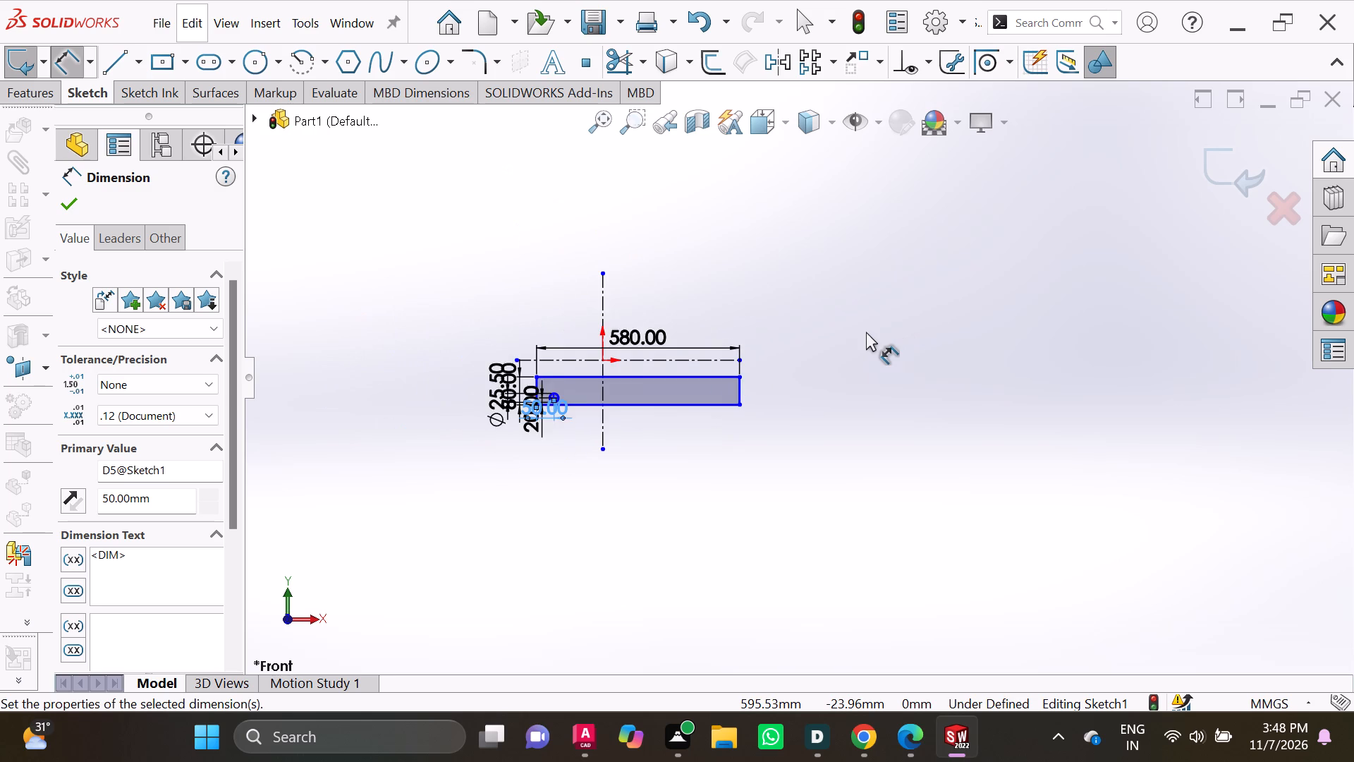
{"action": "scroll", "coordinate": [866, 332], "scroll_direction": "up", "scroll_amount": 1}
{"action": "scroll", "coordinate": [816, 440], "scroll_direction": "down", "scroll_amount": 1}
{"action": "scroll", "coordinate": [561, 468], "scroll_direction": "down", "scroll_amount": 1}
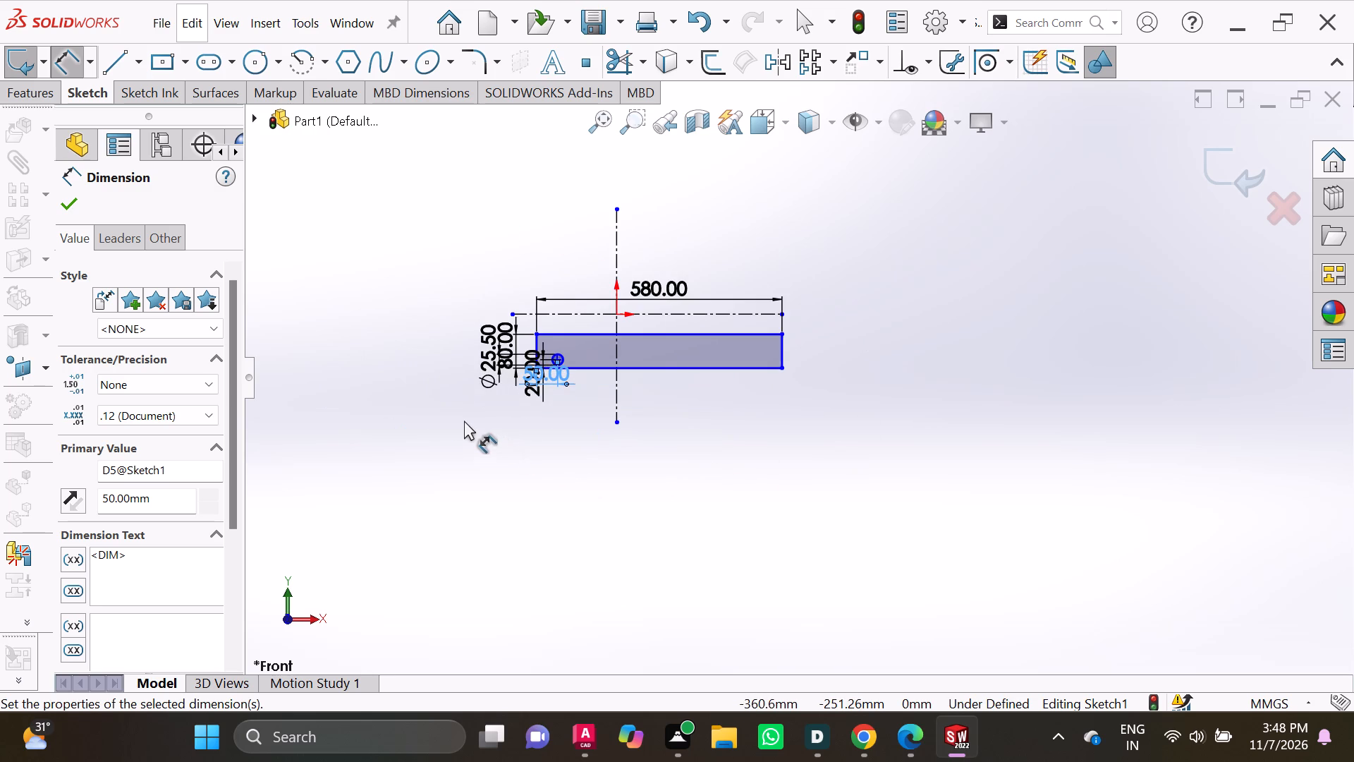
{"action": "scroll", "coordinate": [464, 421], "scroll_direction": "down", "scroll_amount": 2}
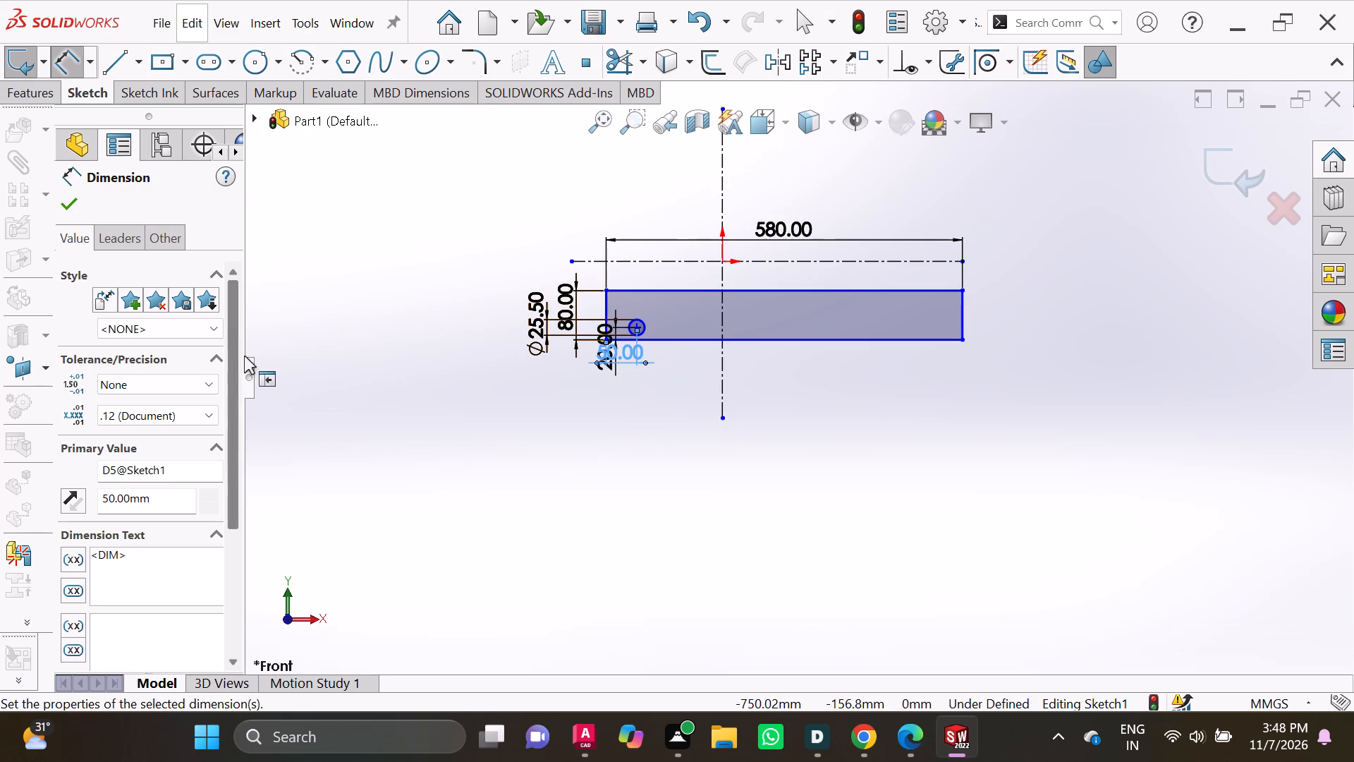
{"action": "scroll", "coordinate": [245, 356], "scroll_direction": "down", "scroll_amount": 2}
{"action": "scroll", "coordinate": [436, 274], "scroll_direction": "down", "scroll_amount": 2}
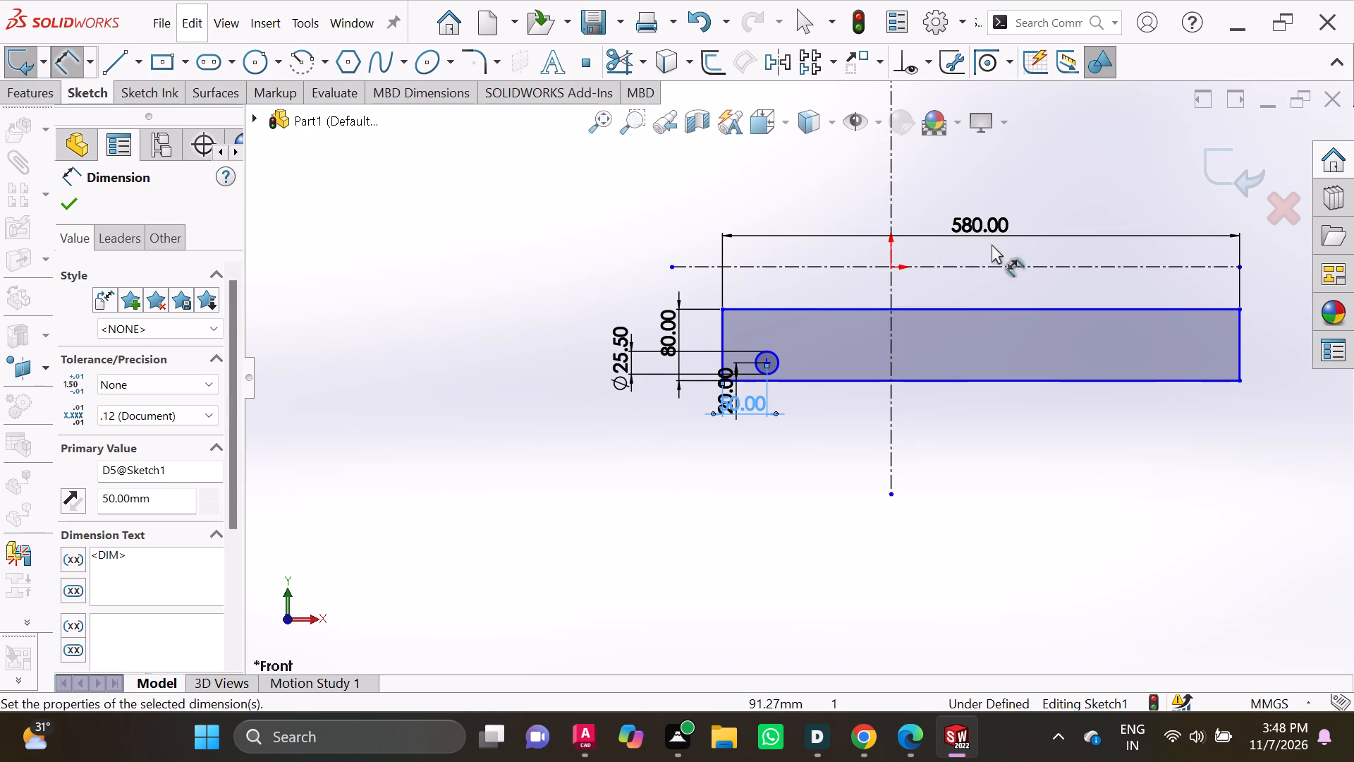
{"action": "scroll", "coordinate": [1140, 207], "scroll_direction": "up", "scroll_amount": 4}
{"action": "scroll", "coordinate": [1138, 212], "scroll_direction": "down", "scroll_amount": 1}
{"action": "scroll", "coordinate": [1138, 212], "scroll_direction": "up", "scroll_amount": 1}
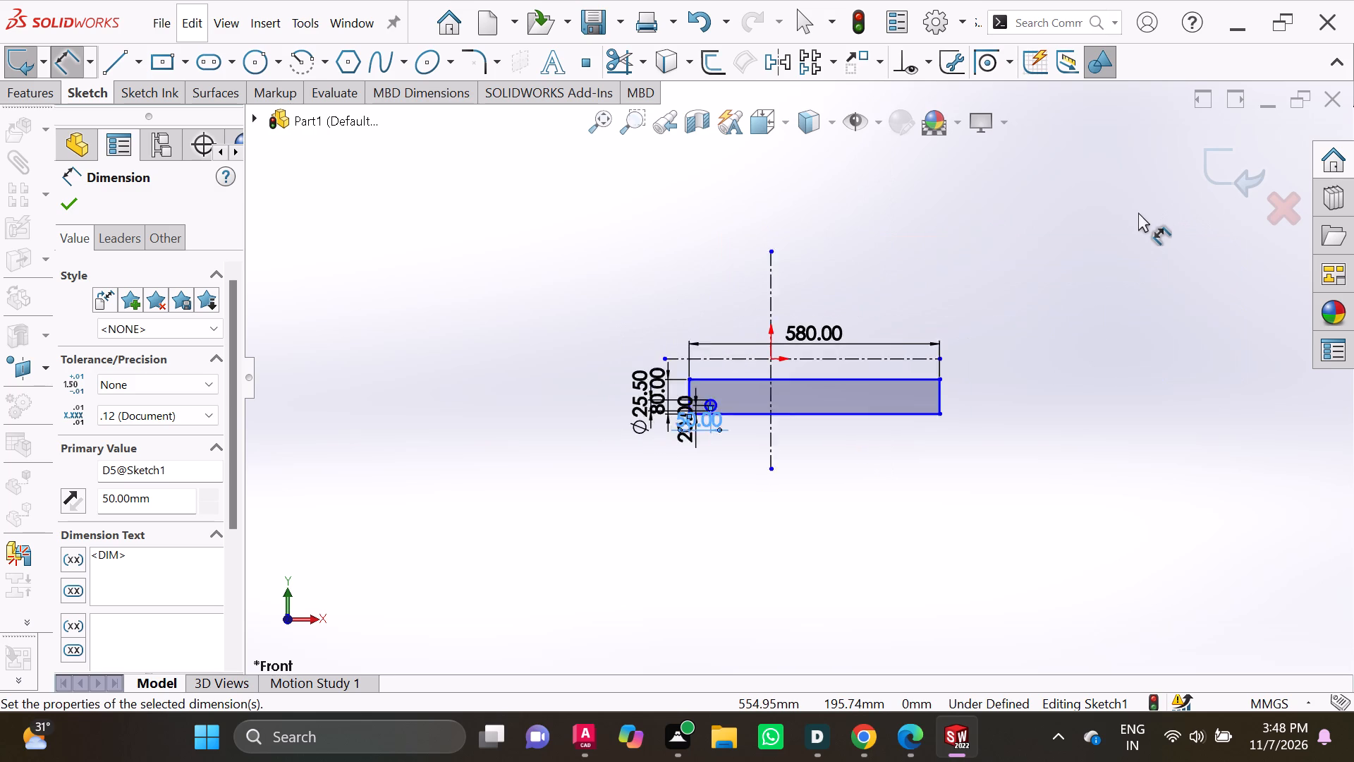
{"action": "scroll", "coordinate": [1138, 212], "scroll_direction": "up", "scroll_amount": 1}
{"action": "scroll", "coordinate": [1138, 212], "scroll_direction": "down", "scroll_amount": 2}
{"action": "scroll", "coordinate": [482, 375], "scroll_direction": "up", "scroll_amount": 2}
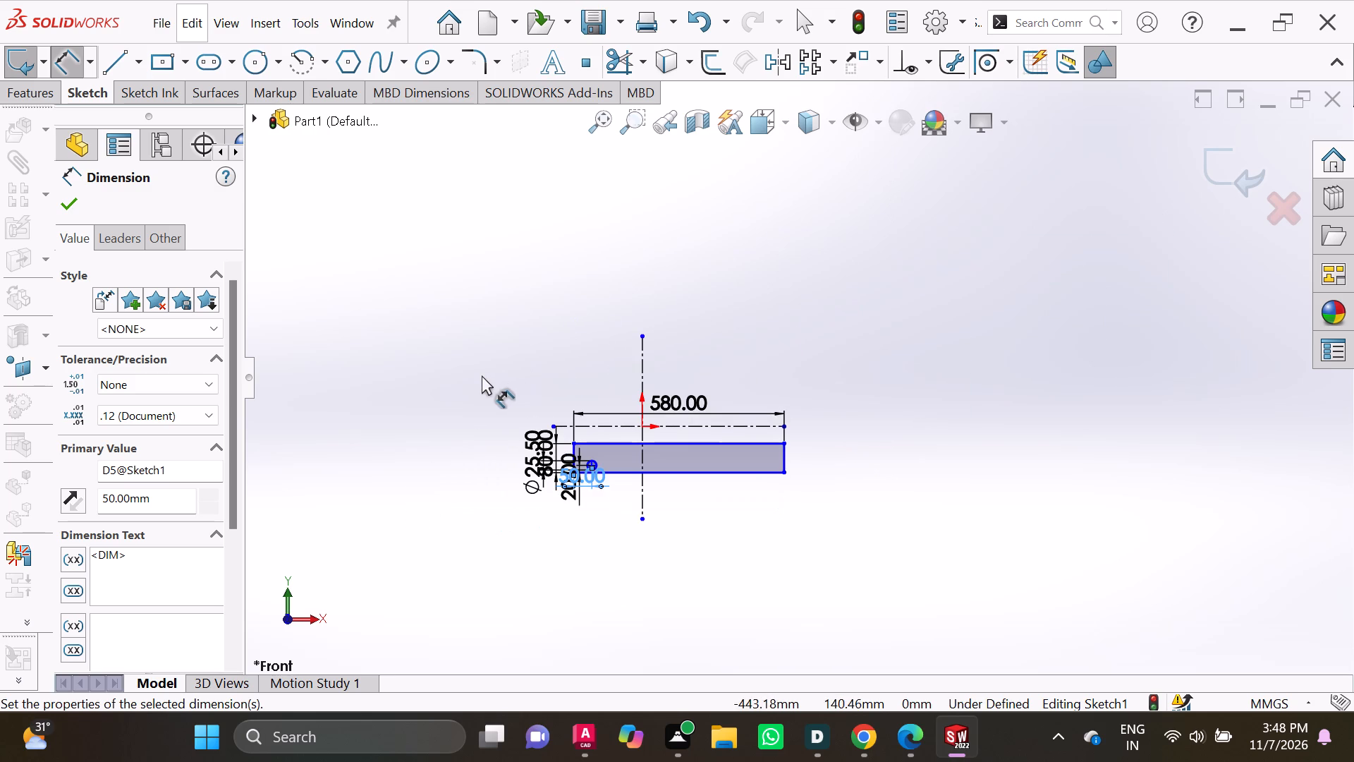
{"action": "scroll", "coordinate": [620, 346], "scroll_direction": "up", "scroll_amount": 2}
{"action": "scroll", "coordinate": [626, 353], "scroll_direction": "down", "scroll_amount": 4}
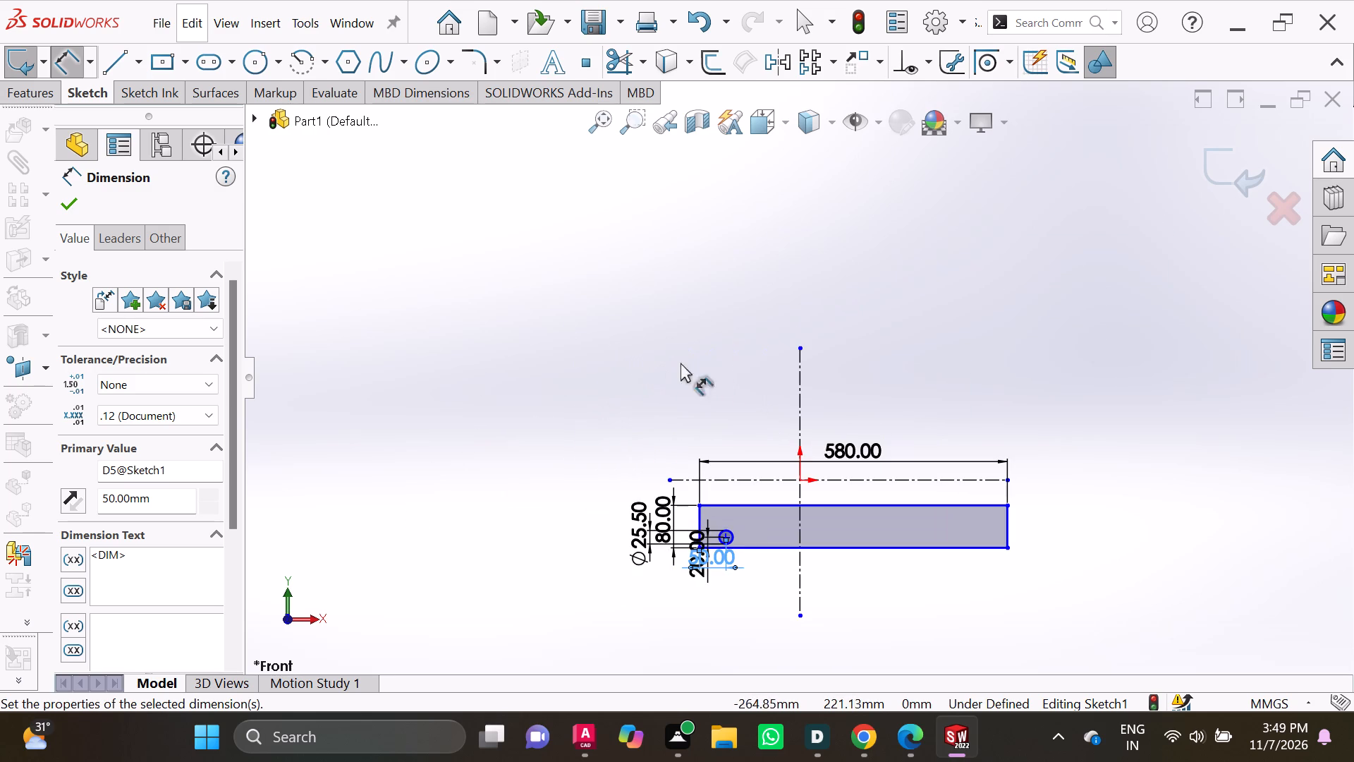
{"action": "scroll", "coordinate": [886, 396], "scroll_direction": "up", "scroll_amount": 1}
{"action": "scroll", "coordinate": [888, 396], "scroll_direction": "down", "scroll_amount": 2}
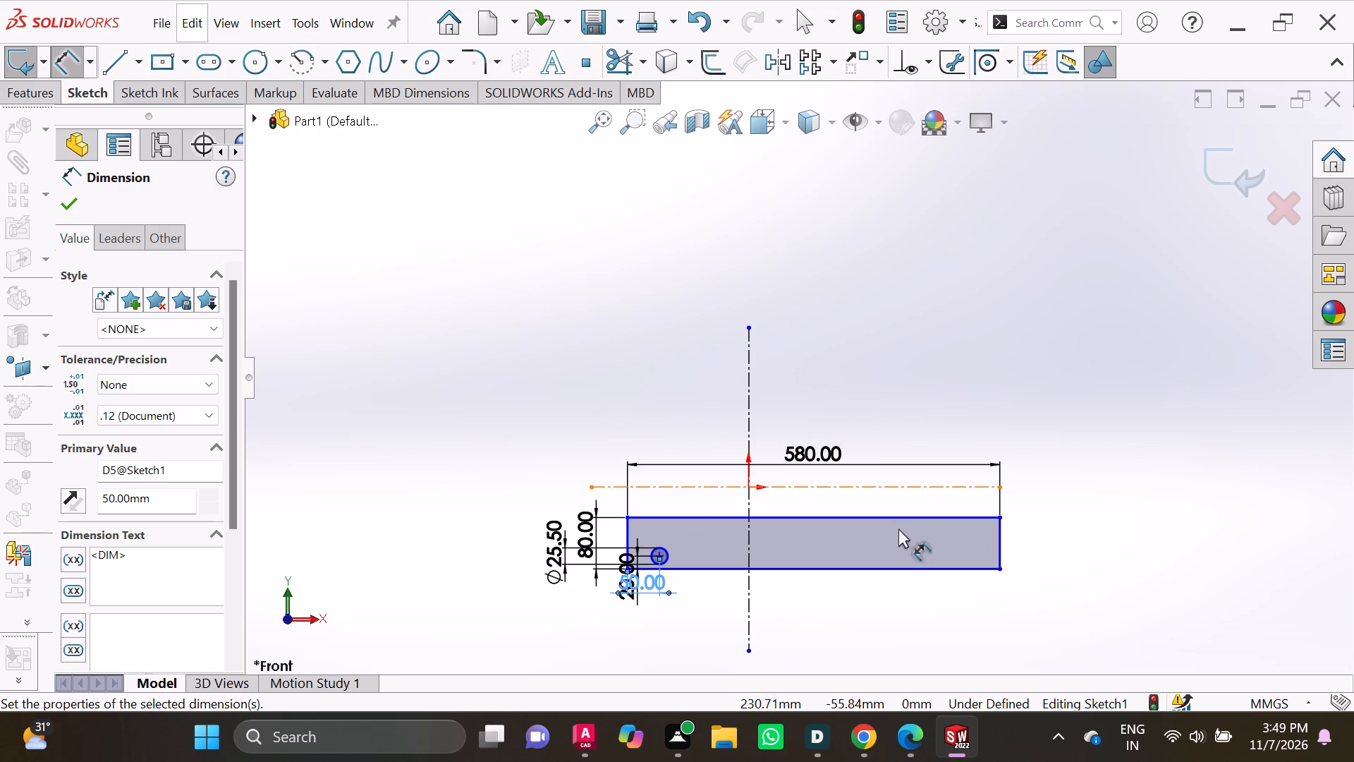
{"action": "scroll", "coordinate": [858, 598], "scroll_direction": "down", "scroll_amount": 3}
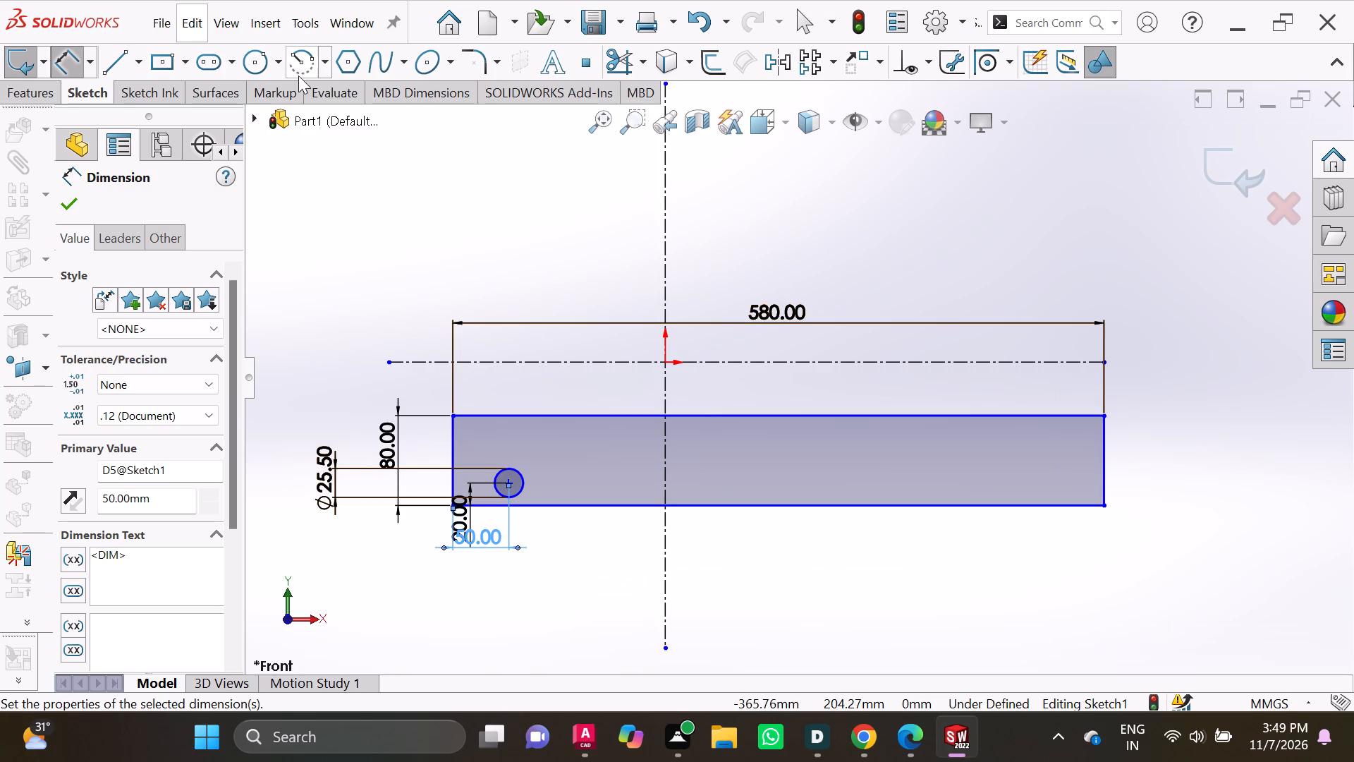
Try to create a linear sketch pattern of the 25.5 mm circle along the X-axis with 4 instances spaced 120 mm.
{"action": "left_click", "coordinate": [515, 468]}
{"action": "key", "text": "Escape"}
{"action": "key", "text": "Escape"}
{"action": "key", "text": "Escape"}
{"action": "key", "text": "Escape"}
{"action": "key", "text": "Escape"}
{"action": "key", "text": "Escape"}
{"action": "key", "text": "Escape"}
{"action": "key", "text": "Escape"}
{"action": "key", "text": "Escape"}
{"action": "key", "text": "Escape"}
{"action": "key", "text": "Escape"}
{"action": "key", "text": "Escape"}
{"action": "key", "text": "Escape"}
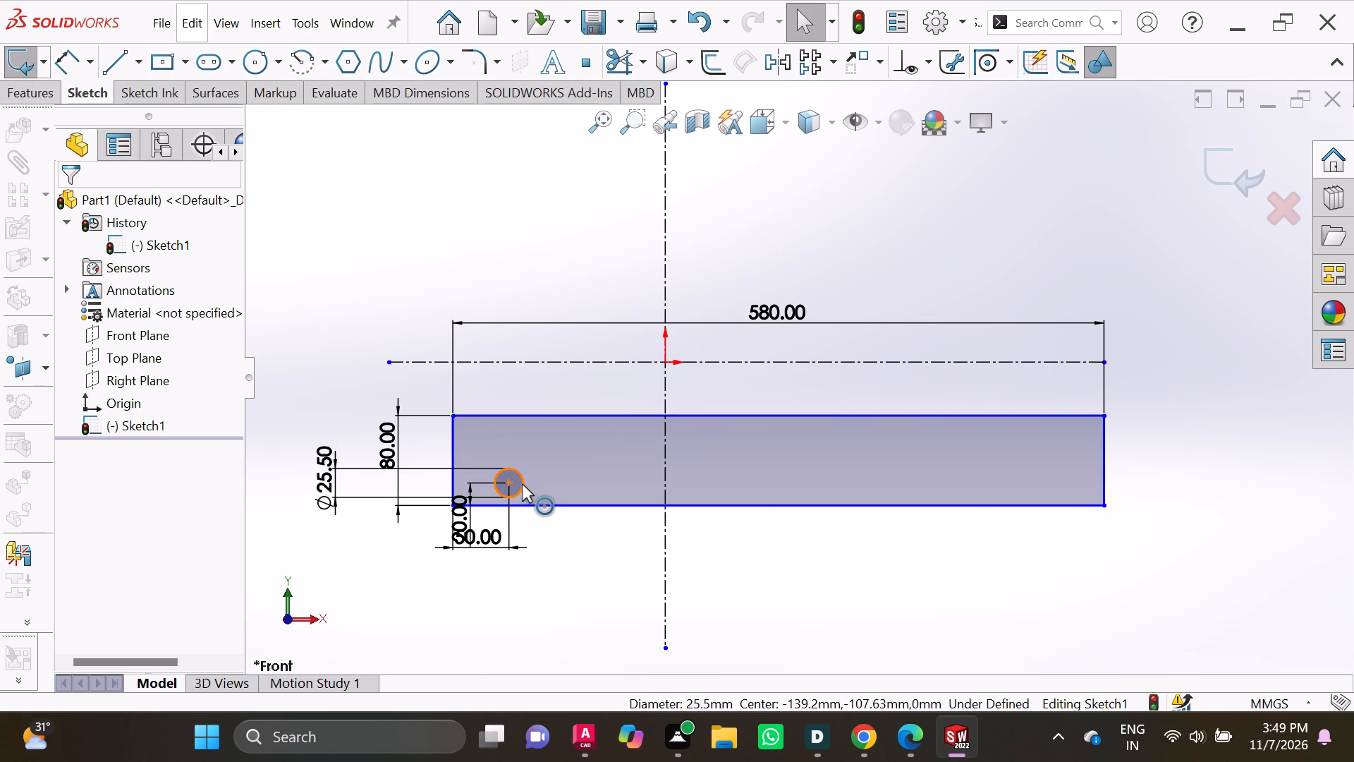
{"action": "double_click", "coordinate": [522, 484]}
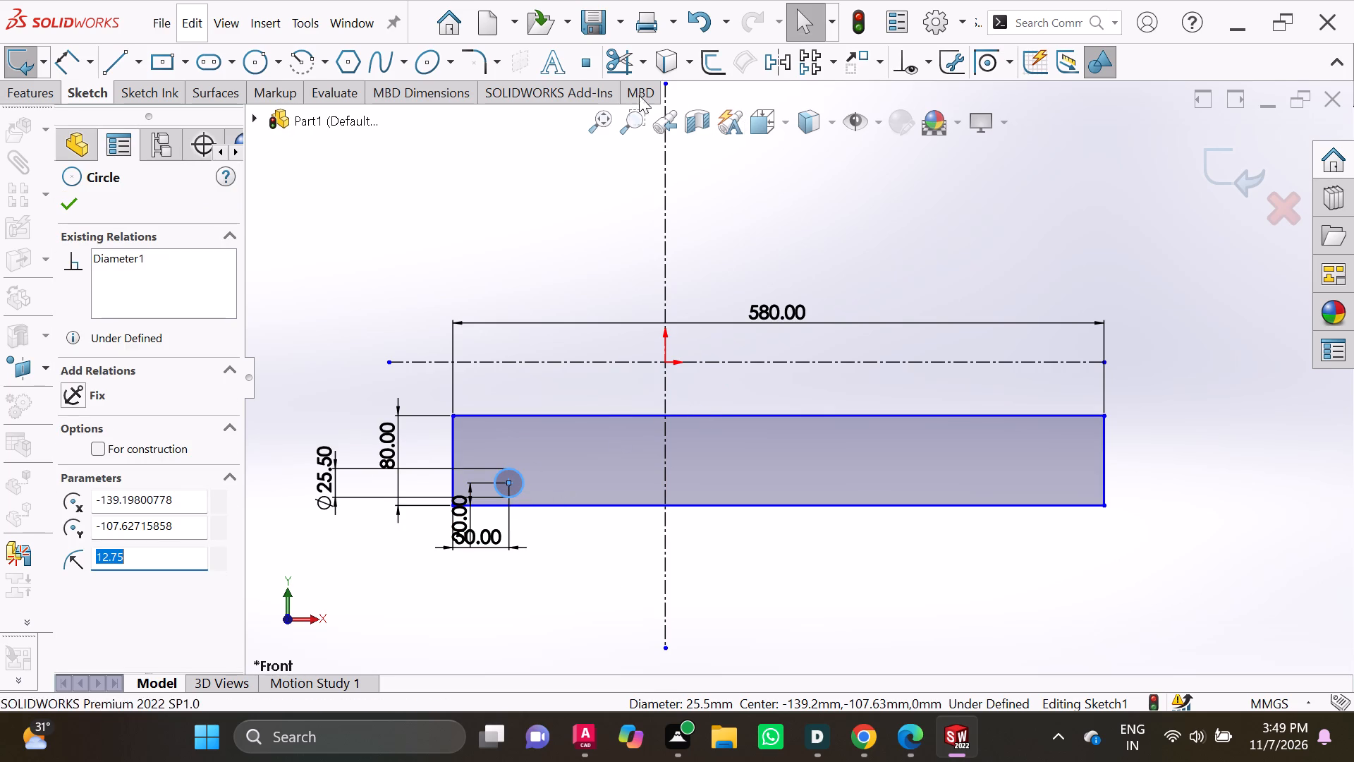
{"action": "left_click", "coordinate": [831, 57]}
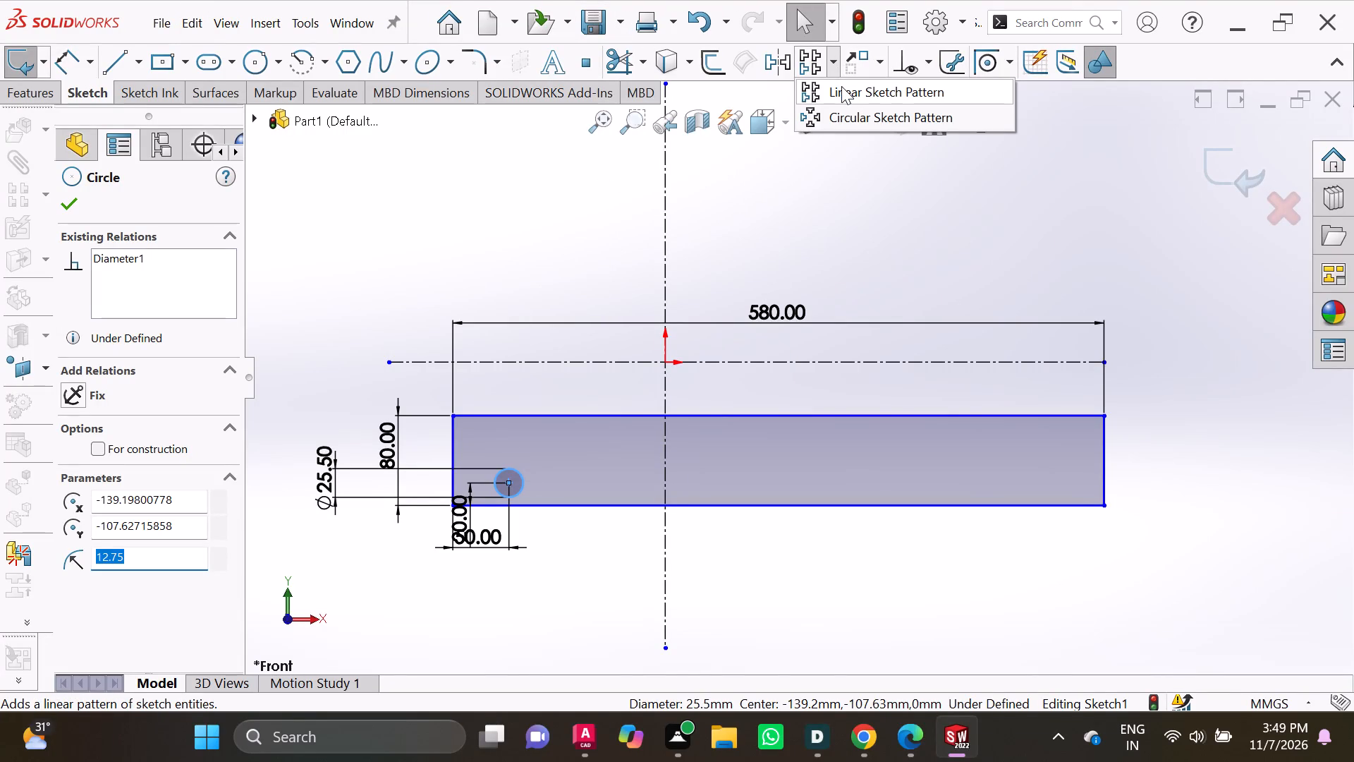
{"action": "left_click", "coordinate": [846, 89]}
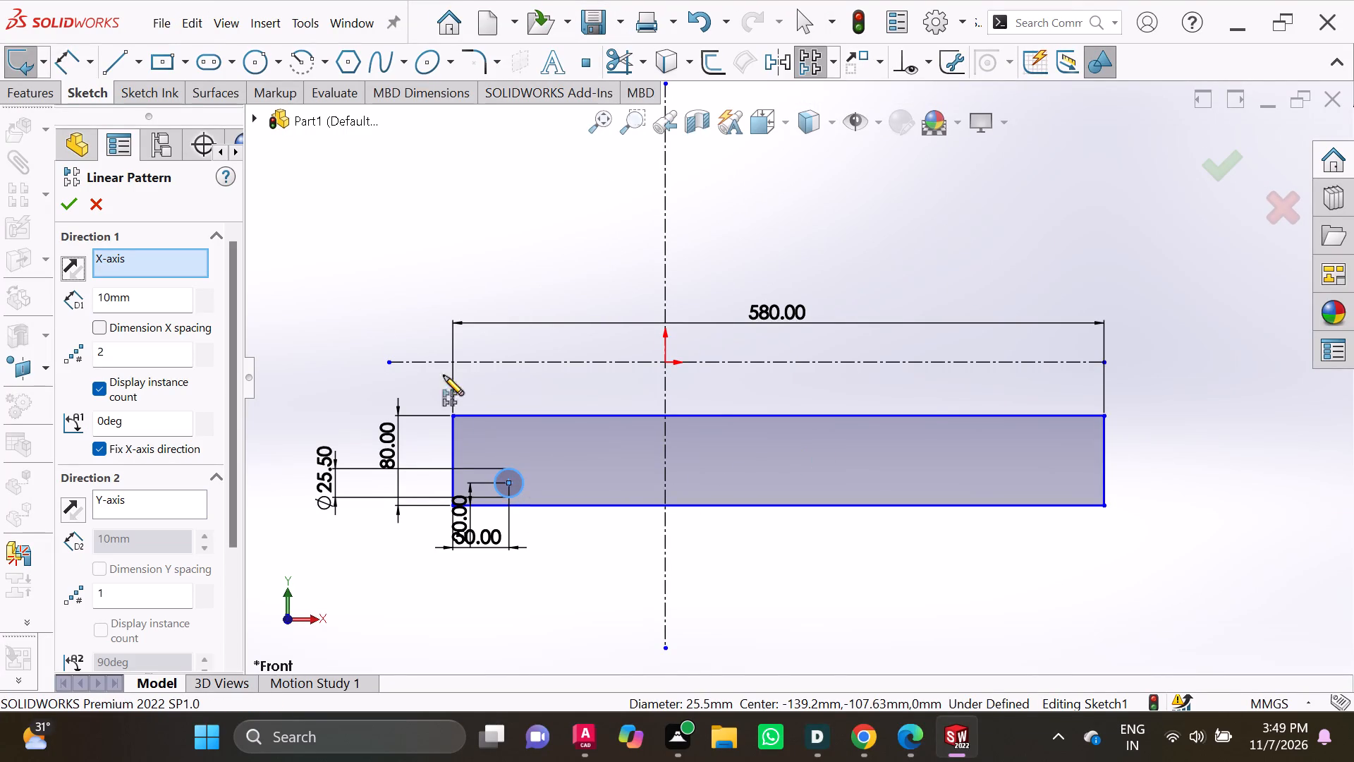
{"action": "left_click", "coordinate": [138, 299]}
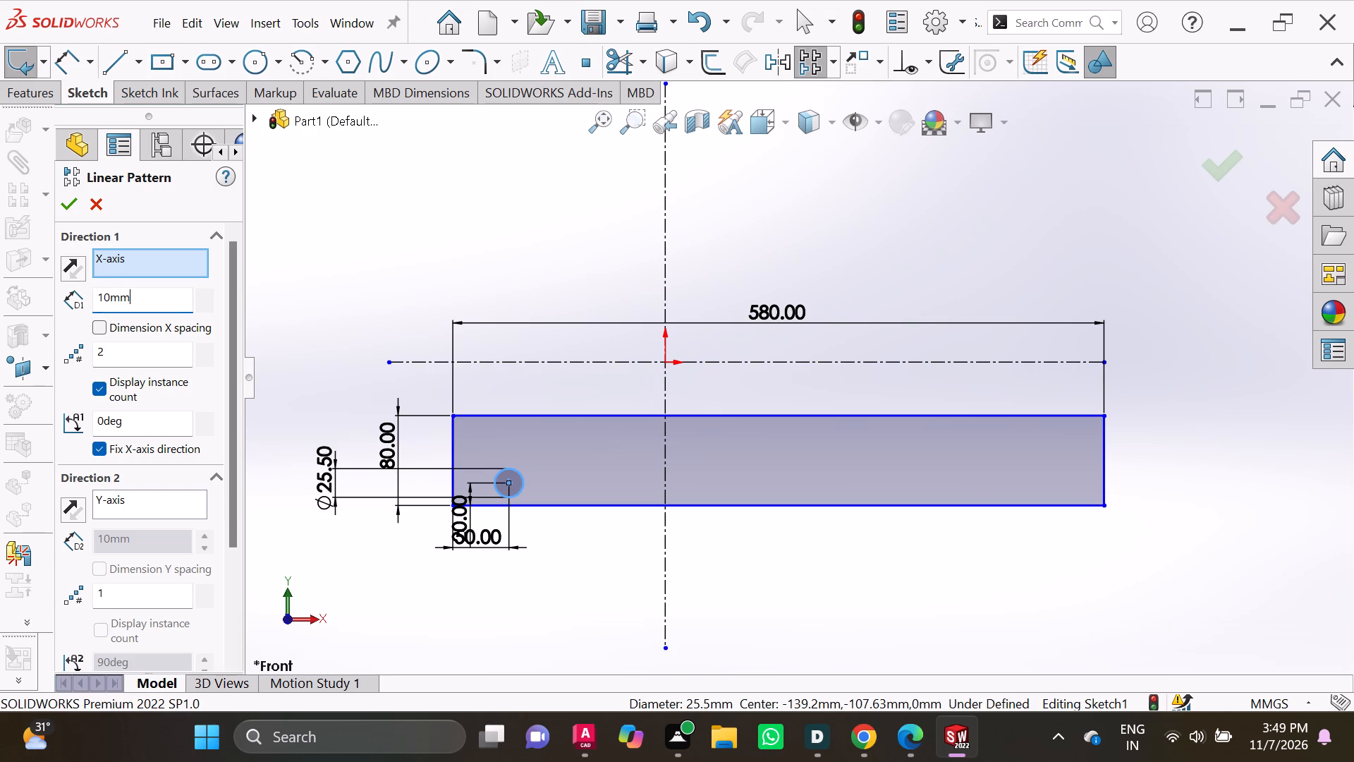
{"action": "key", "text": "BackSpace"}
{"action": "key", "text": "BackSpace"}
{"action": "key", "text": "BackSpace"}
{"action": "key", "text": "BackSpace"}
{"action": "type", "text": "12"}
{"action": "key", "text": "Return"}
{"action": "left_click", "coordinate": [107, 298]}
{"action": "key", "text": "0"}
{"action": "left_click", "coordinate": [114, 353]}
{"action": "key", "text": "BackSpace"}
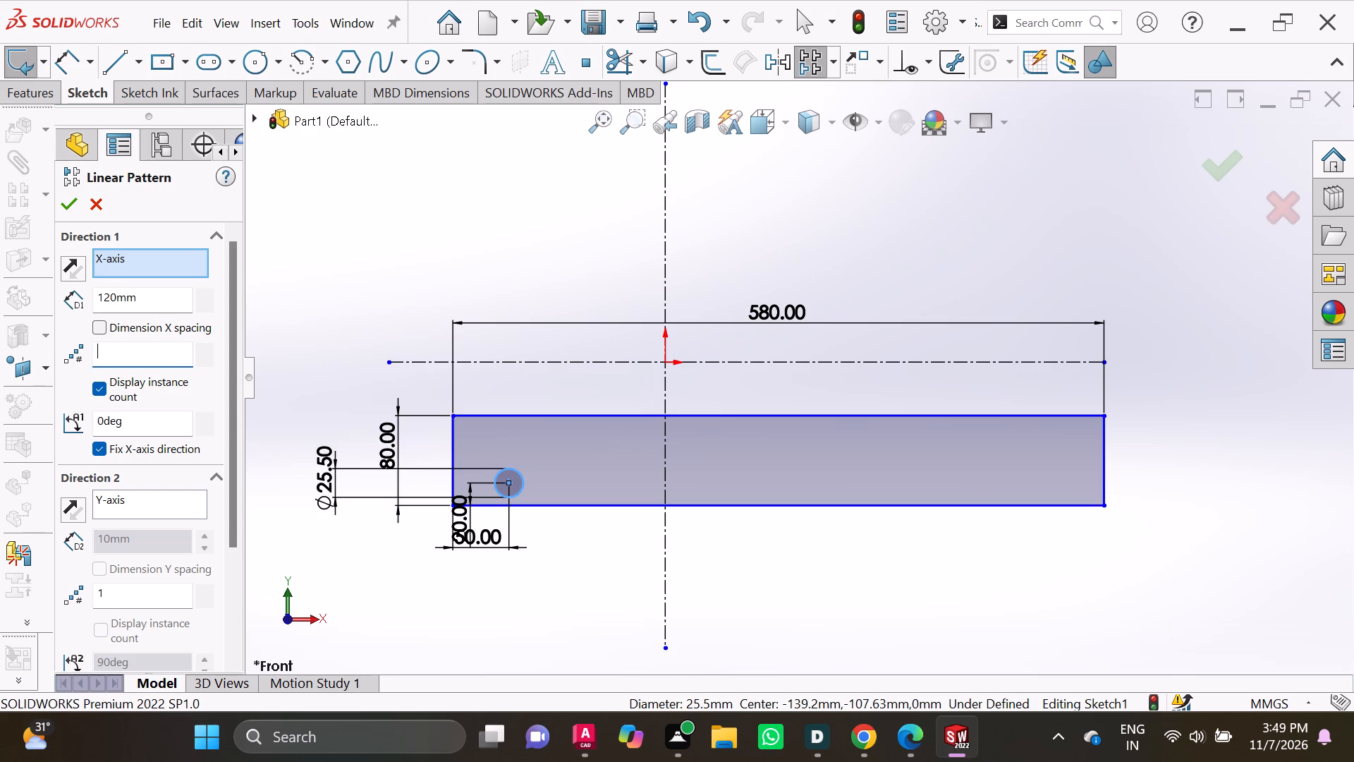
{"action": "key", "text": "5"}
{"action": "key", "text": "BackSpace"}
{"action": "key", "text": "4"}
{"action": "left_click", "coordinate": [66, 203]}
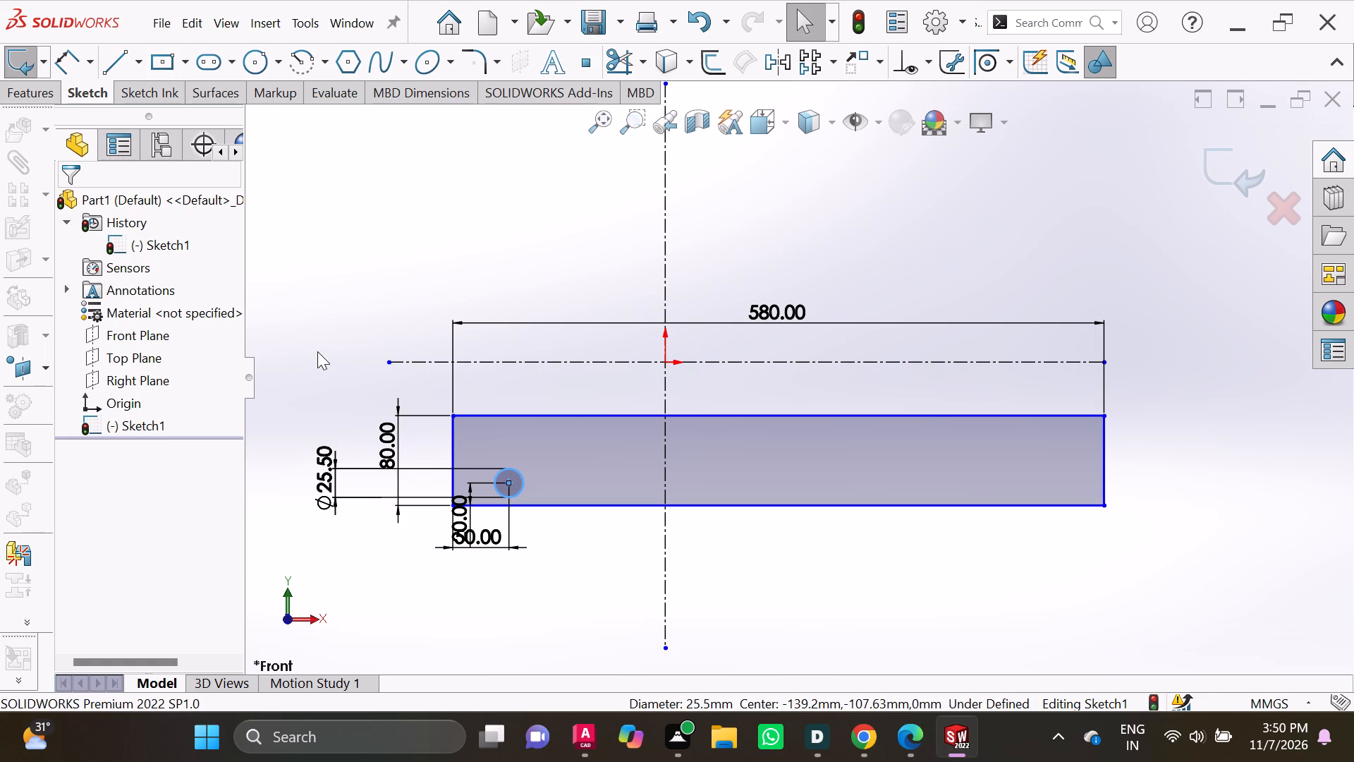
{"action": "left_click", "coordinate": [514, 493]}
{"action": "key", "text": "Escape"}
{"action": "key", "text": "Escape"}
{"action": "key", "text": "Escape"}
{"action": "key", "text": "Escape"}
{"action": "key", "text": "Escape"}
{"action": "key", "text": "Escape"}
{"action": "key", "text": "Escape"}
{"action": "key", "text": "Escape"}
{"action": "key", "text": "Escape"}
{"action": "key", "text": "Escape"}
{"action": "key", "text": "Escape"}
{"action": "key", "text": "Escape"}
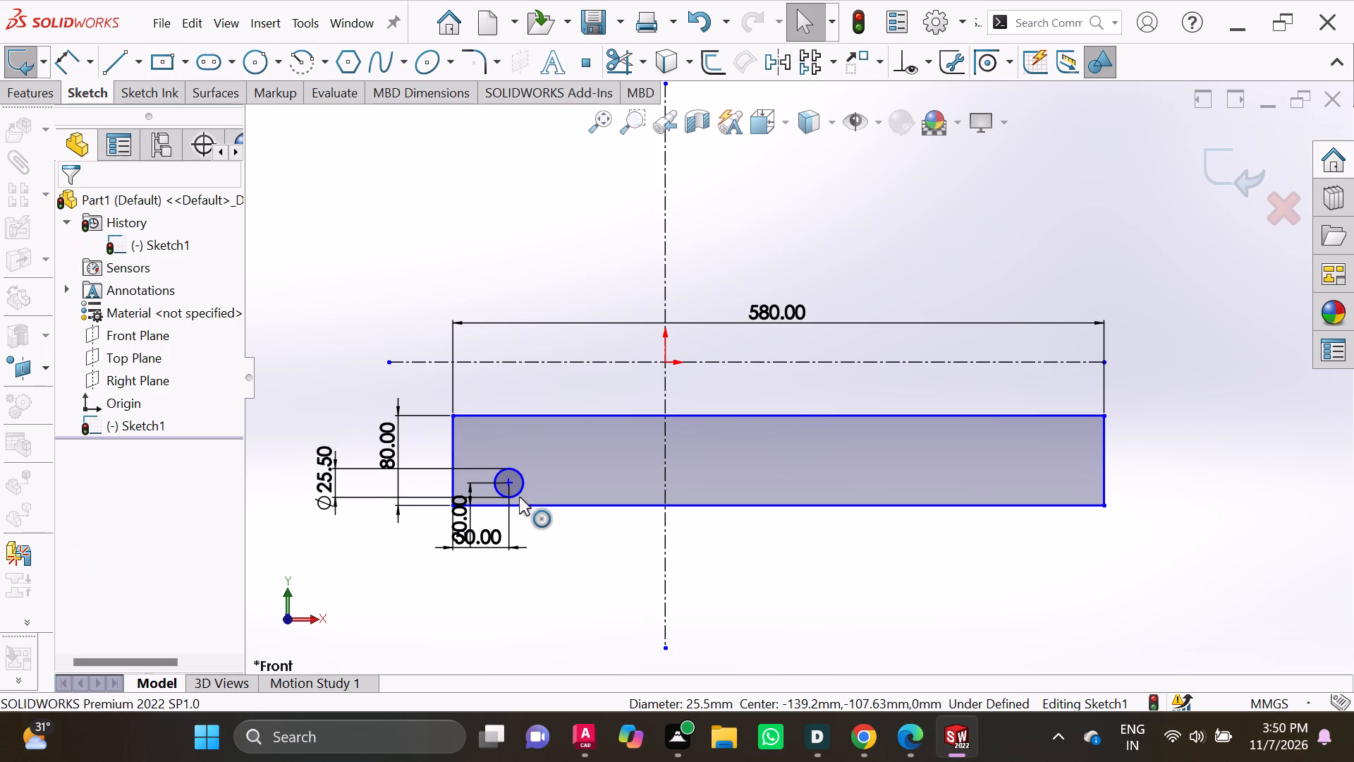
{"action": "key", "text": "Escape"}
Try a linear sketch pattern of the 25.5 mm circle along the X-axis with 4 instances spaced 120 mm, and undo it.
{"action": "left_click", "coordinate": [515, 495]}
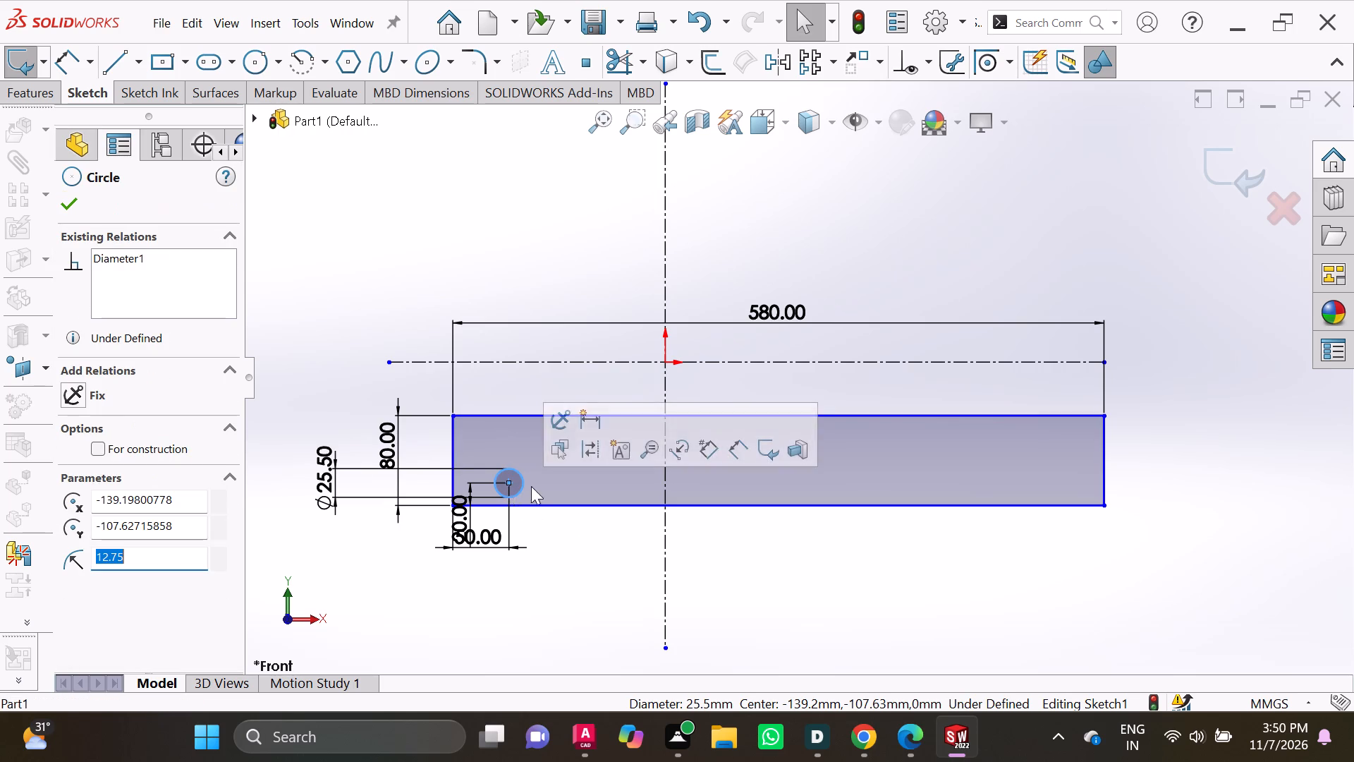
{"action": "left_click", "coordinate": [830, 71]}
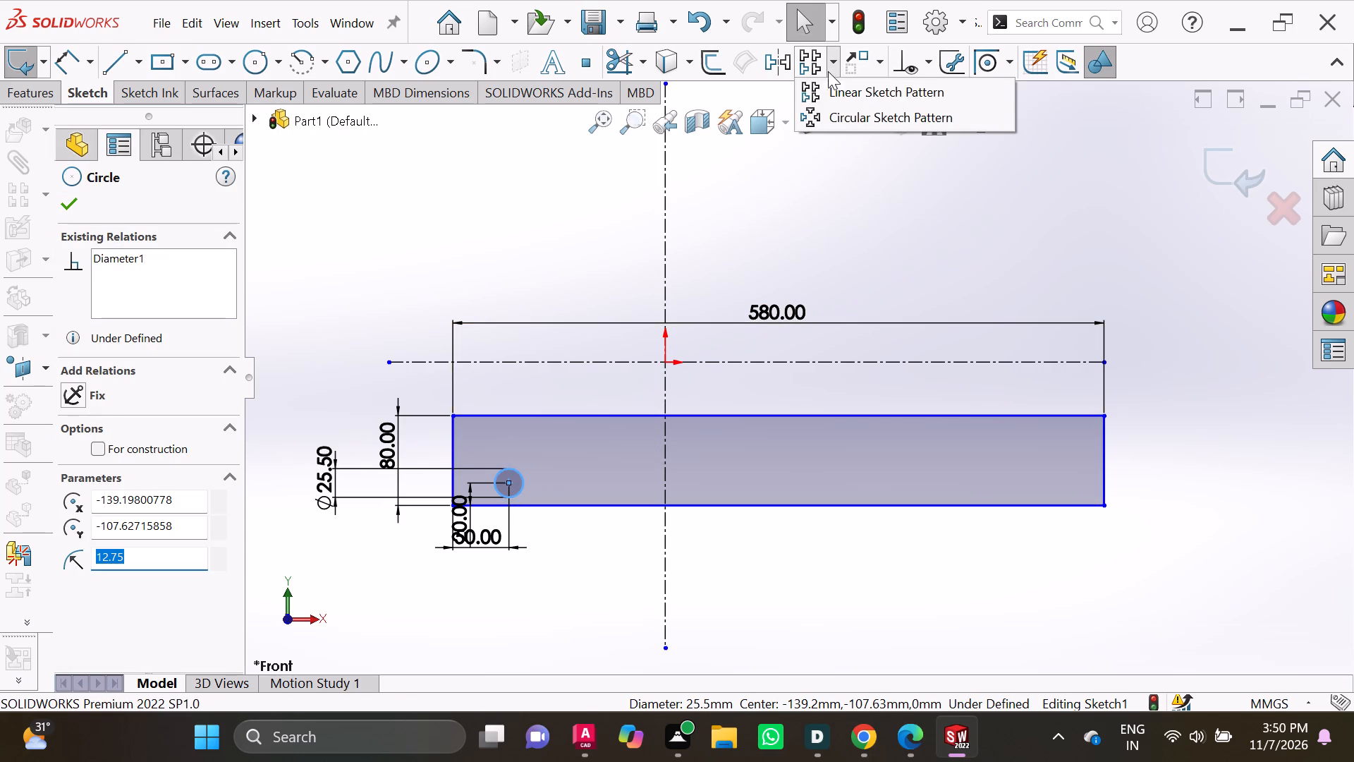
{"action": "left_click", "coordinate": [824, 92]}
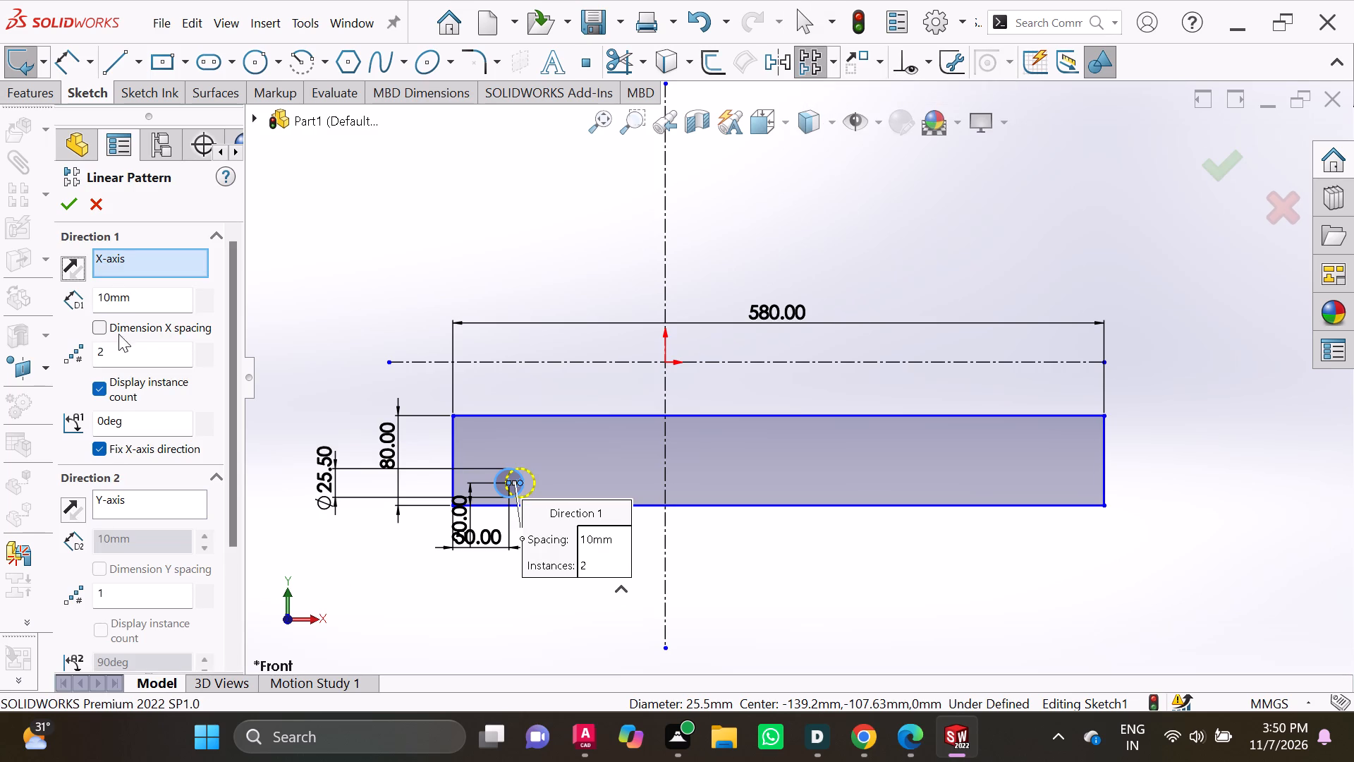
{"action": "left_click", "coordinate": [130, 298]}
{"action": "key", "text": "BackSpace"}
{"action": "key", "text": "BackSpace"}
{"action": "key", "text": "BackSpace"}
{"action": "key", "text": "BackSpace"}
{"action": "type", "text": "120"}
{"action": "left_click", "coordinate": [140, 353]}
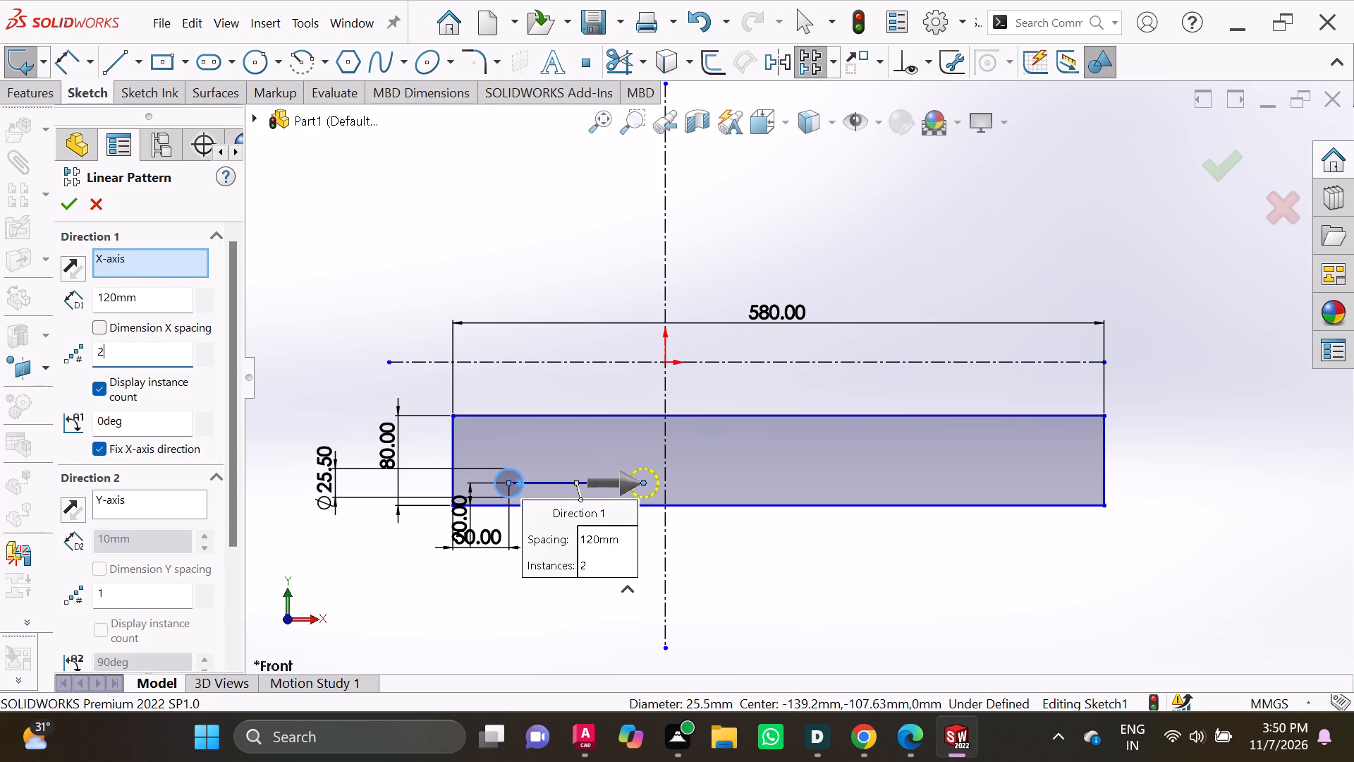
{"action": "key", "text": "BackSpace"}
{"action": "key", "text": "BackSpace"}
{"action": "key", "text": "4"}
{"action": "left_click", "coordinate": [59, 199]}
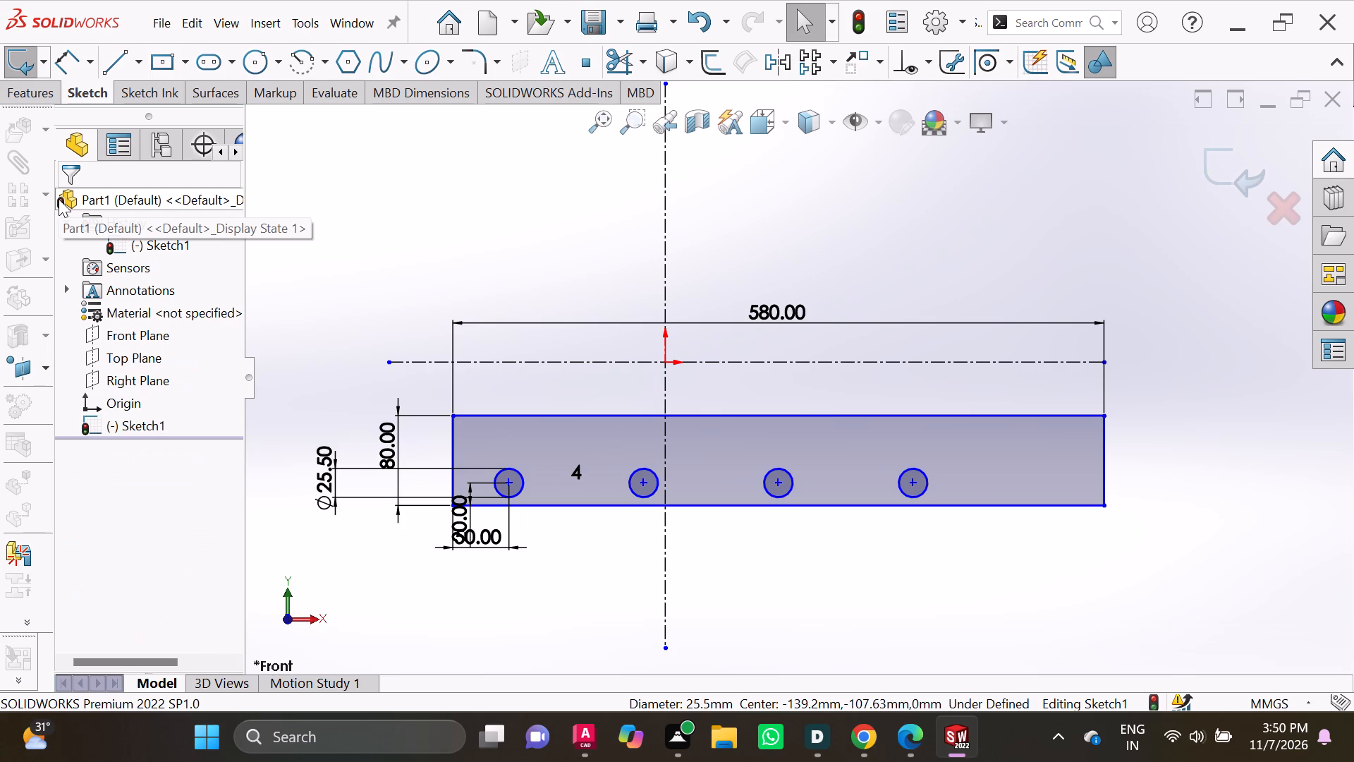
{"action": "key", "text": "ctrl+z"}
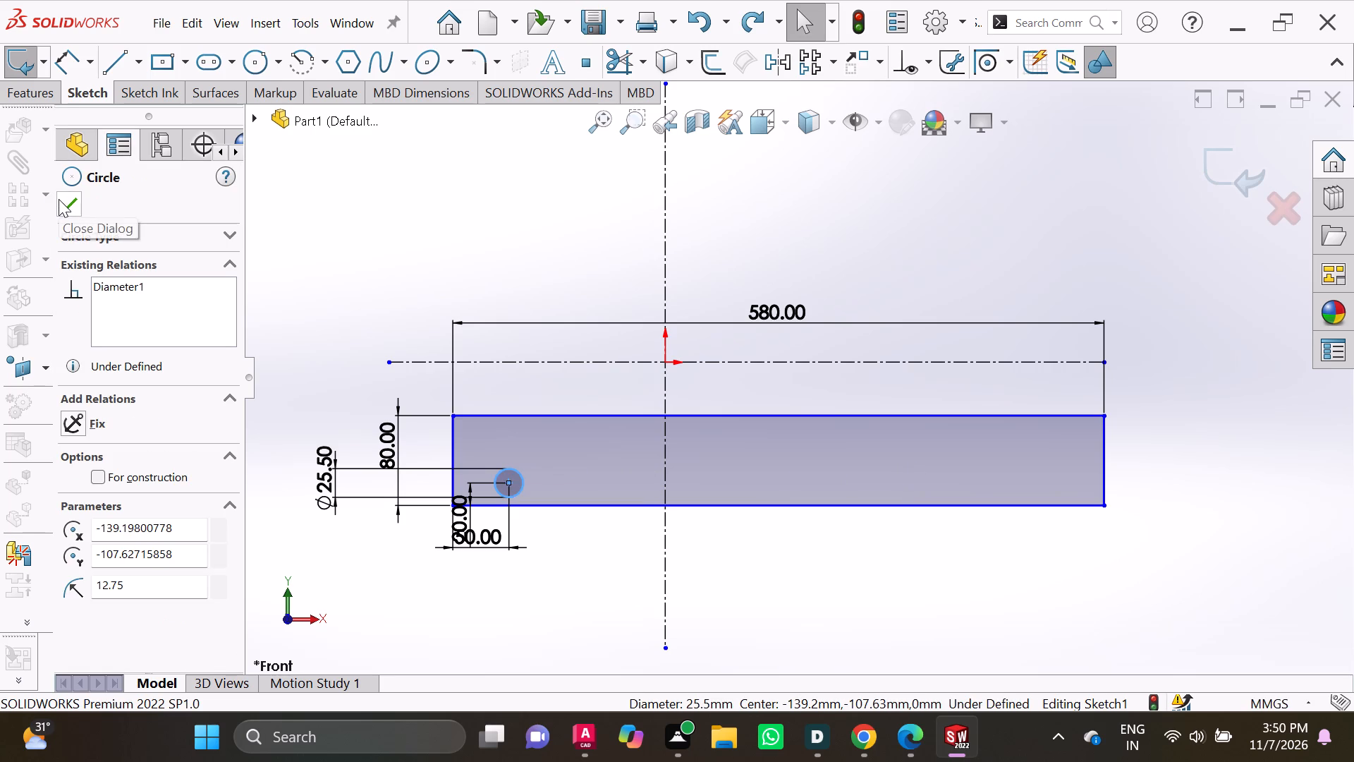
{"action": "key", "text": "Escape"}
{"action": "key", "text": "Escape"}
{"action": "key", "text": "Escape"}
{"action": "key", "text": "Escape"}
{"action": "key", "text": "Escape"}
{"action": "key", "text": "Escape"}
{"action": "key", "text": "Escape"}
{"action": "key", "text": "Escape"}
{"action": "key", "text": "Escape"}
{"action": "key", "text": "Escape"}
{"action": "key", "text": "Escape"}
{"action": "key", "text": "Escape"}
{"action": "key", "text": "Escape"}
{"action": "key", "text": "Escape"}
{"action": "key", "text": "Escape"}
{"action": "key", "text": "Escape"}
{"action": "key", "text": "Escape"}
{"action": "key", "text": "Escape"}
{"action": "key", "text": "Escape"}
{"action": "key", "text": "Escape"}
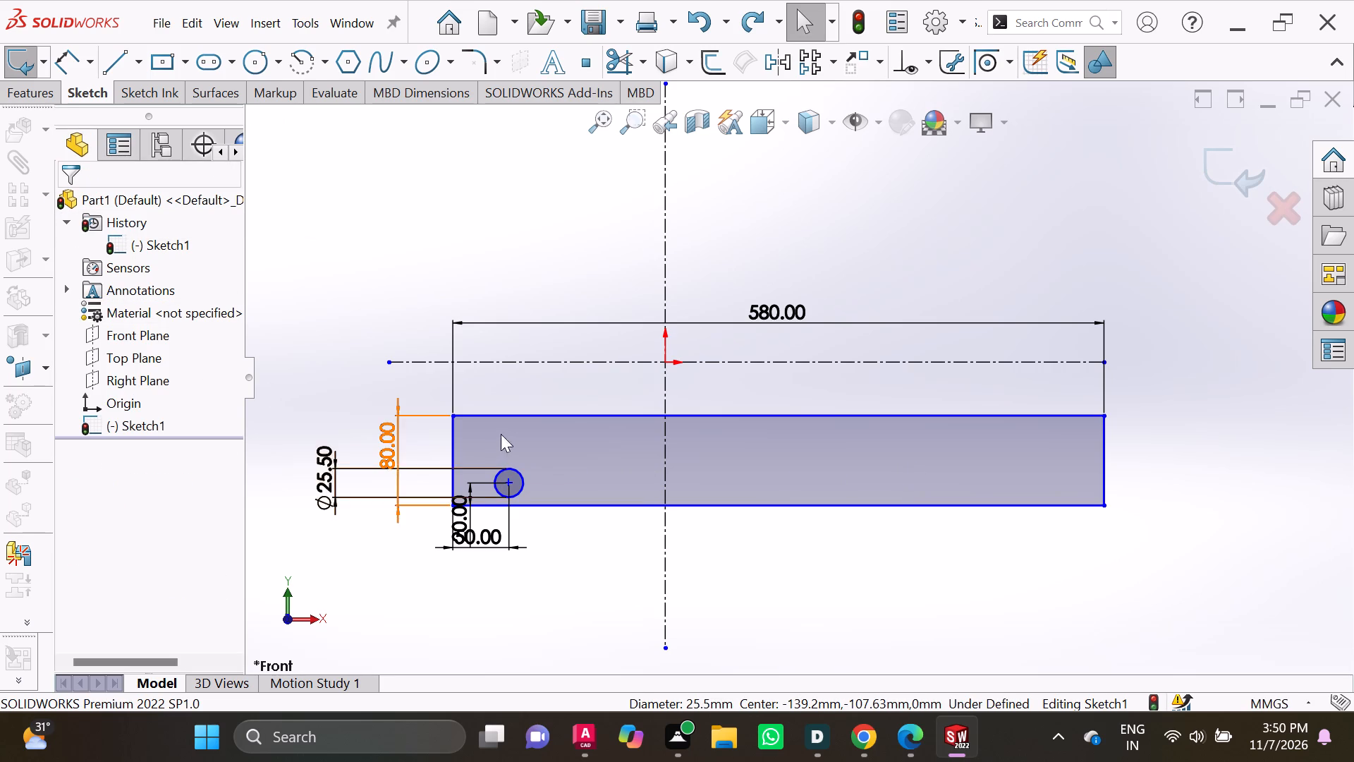
Create a linear sketch pattern of the 25.5 mm circle along the X-axis with 5 instances spaced 120 mm.
{"action": "left_click", "coordinate": [521, 490]}
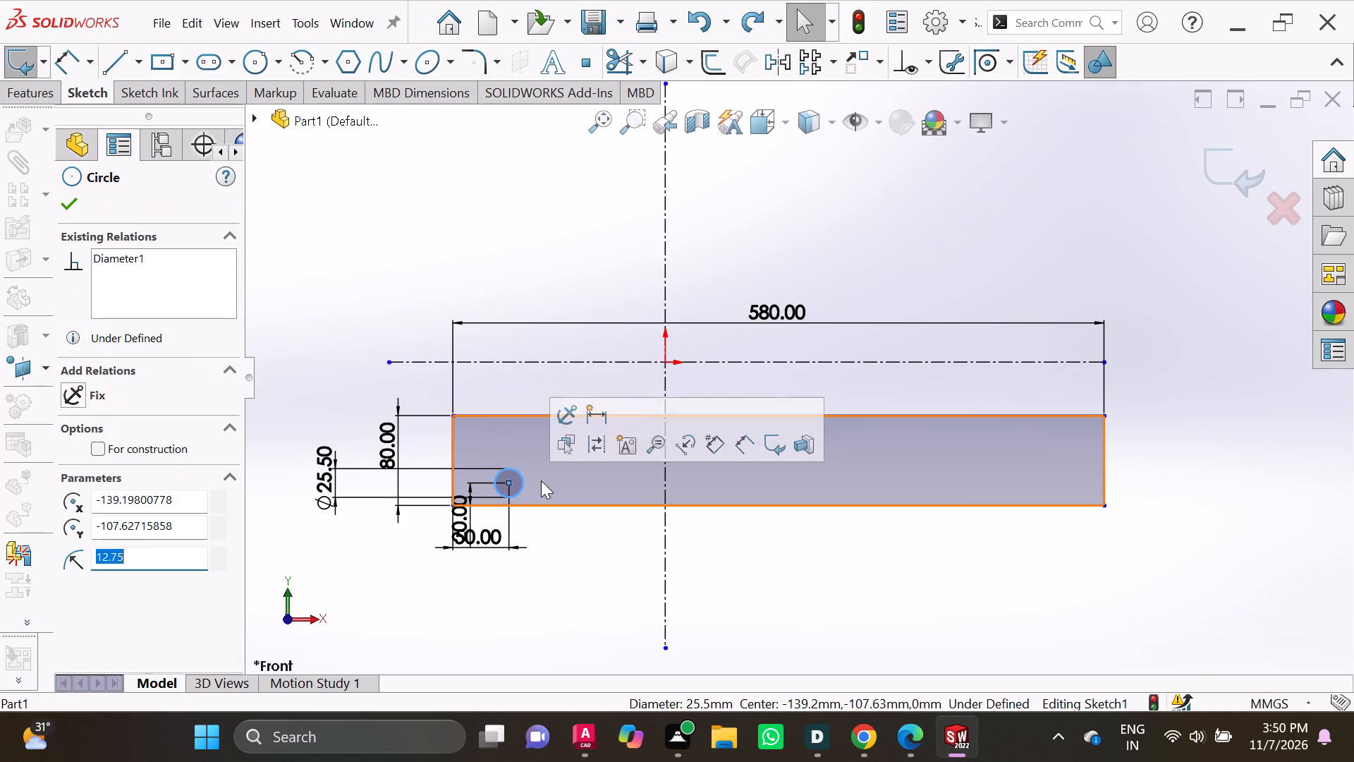
{"action": "left_click", "coordinate": [837, 64]}
{"action": "left_click", "coordinate": [836, 93]}
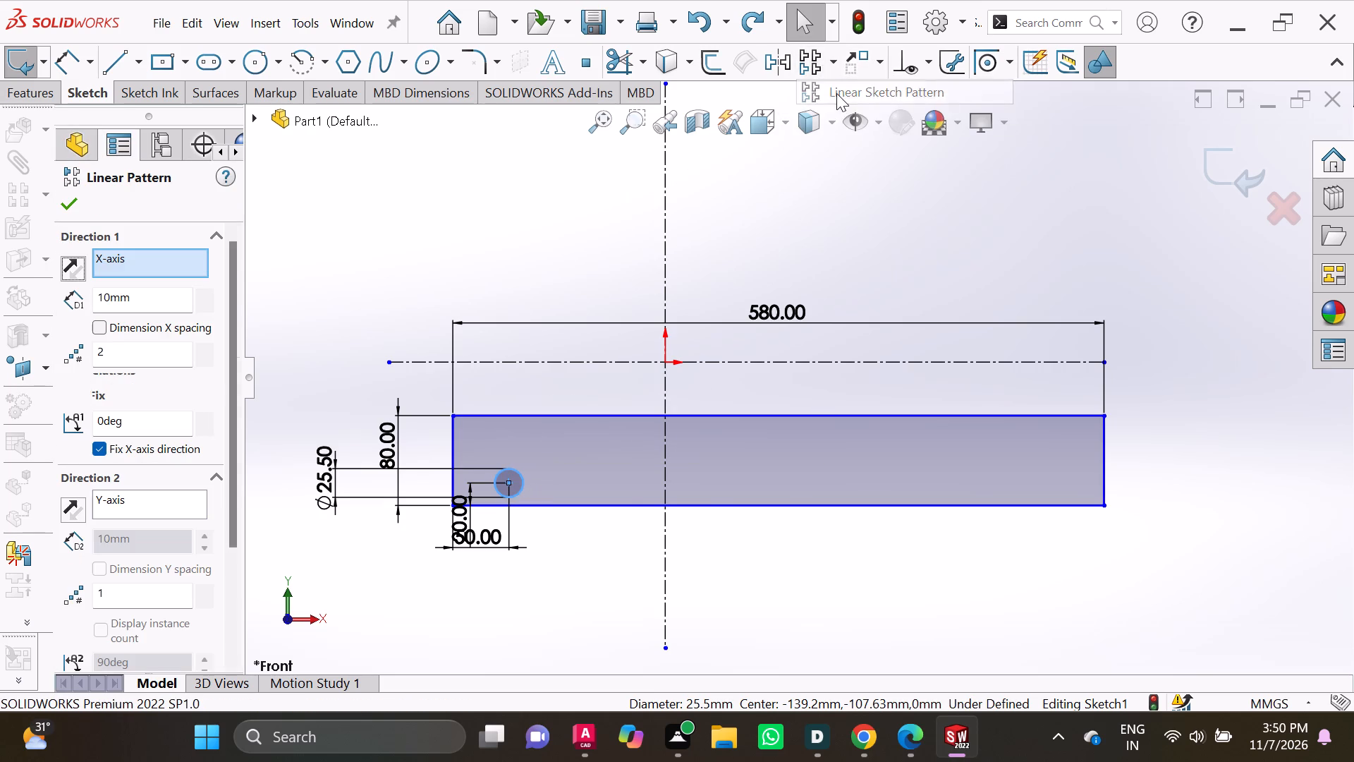
{"action": "left_click", "coordinate": [142, 299]}
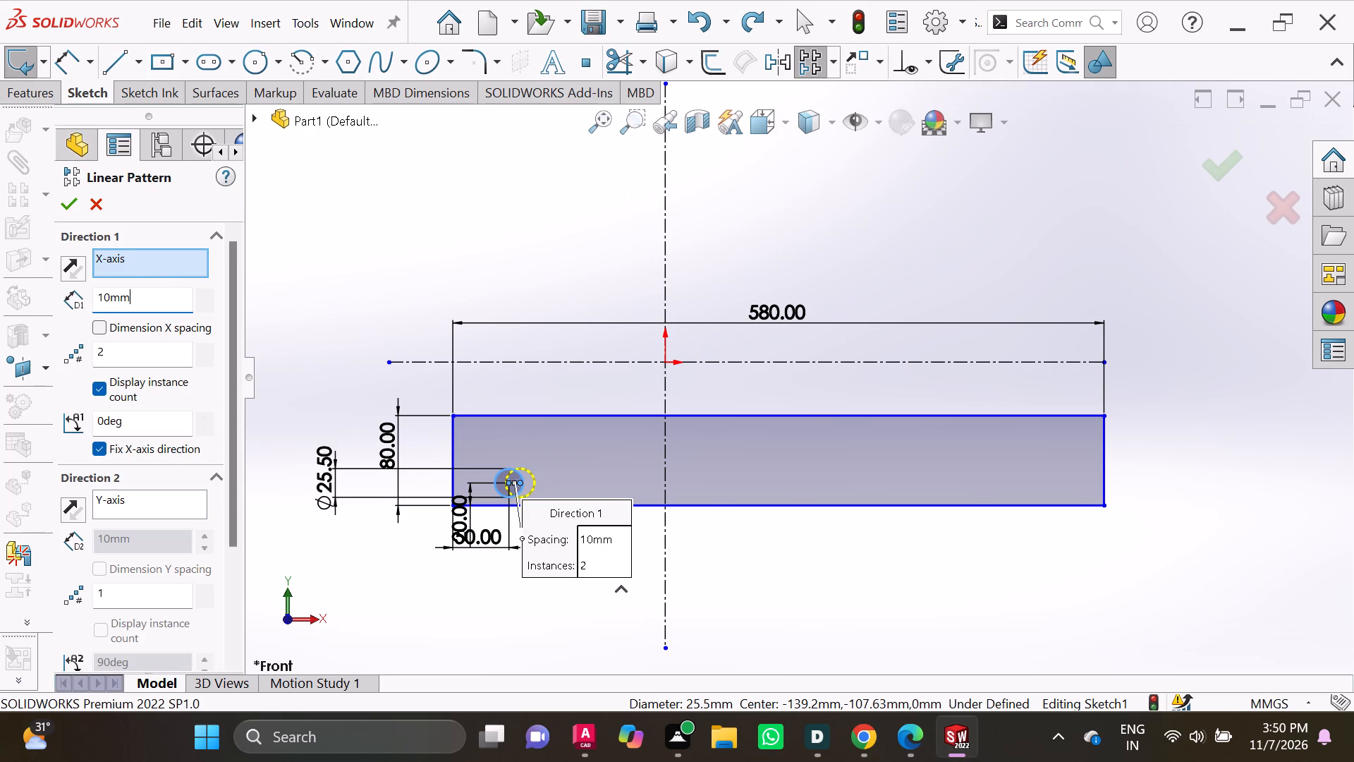
{"action": "key", "text": "BackSpace"}
{"action": "key", "text": "BackSpace"}
{"action": "key", "text": "BackSpace"}
{"action": "key", "text": "BackSpace"}
{"action": "type", "text": "120"}
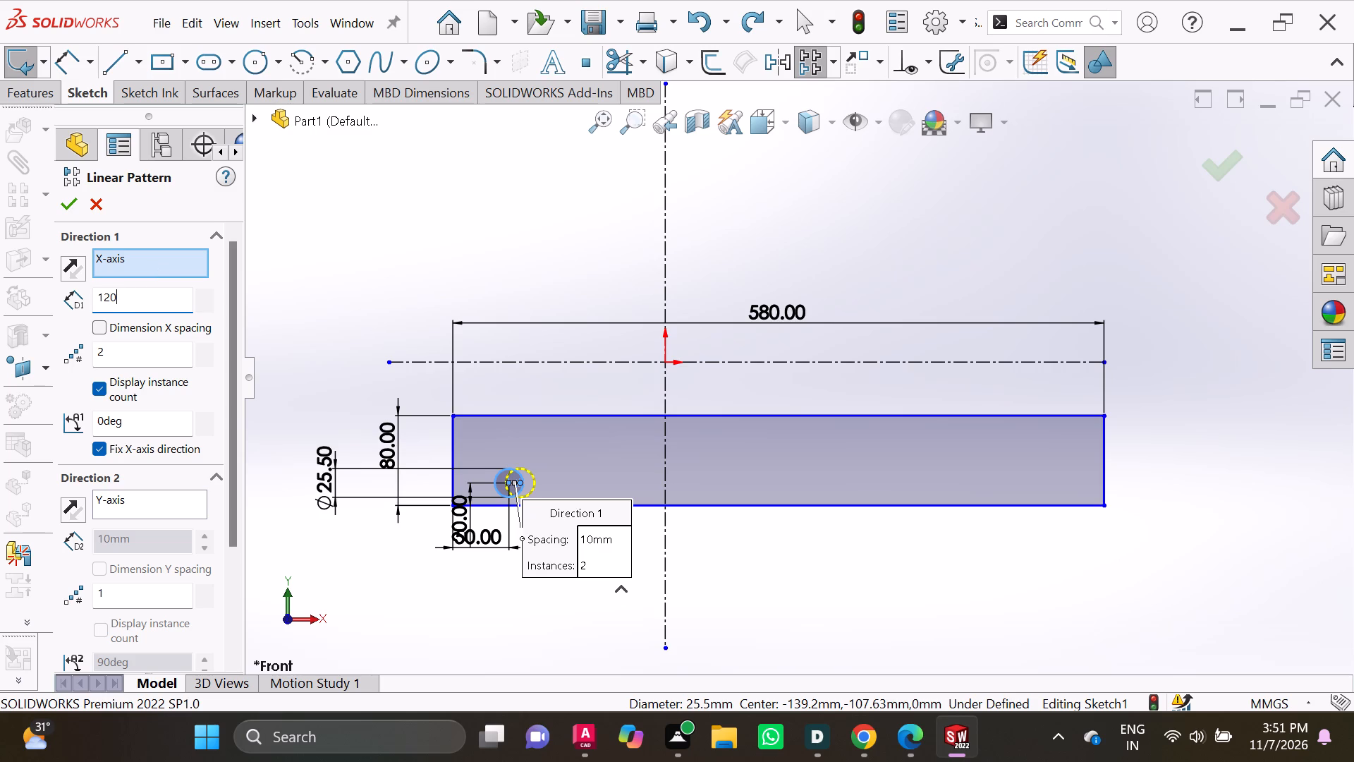
{"action": "left_click", "coordinate": [159, 352]}
{"action": "key", "text": "BackSpace"}
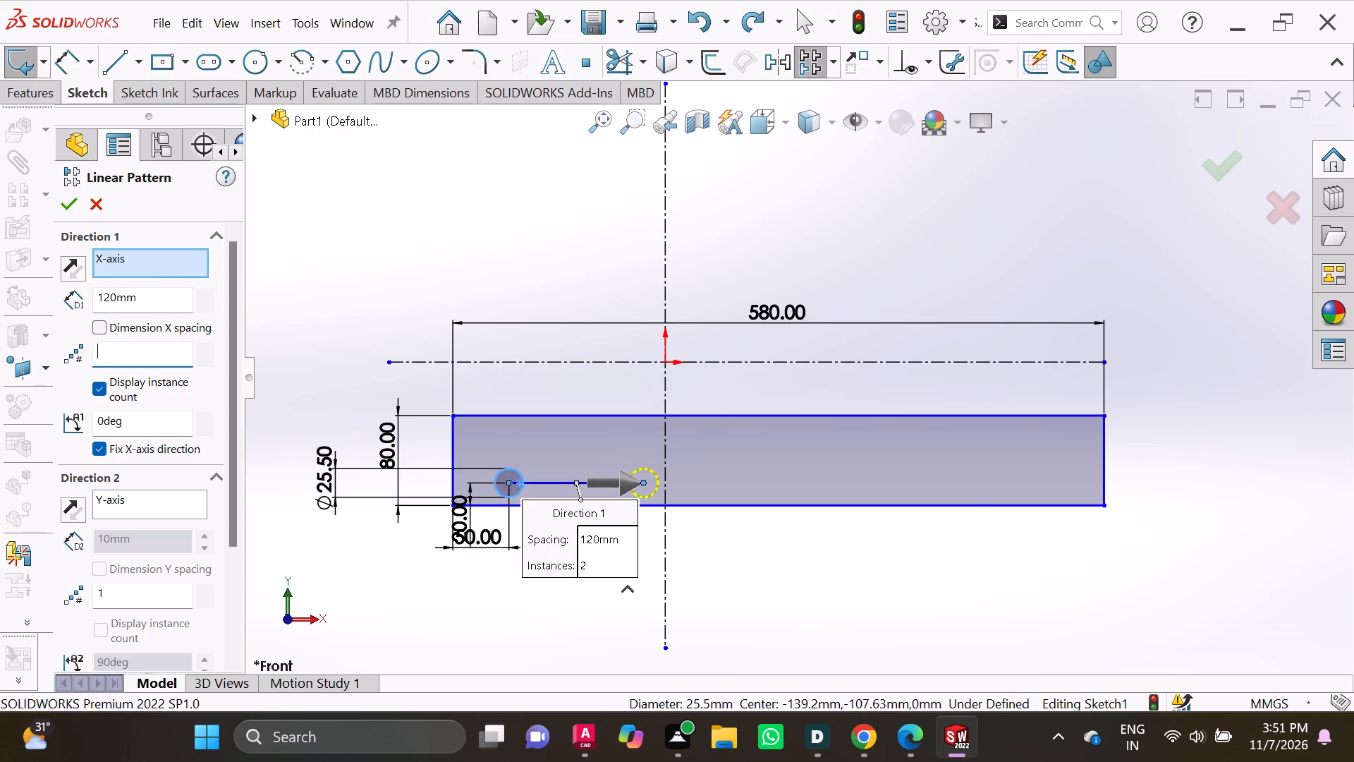
{"action": "key", "text": "5"}
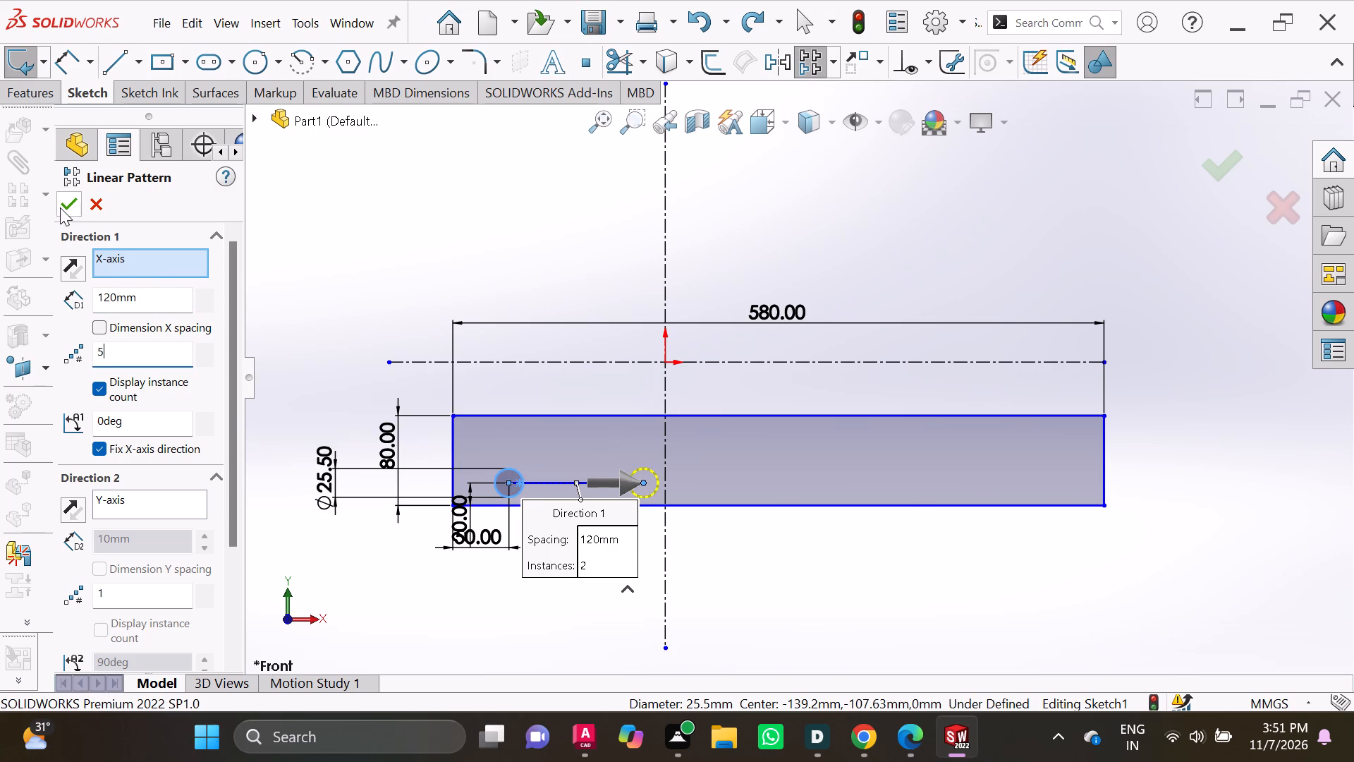
{"action": "left_click", "coordinate": [60, 207]}
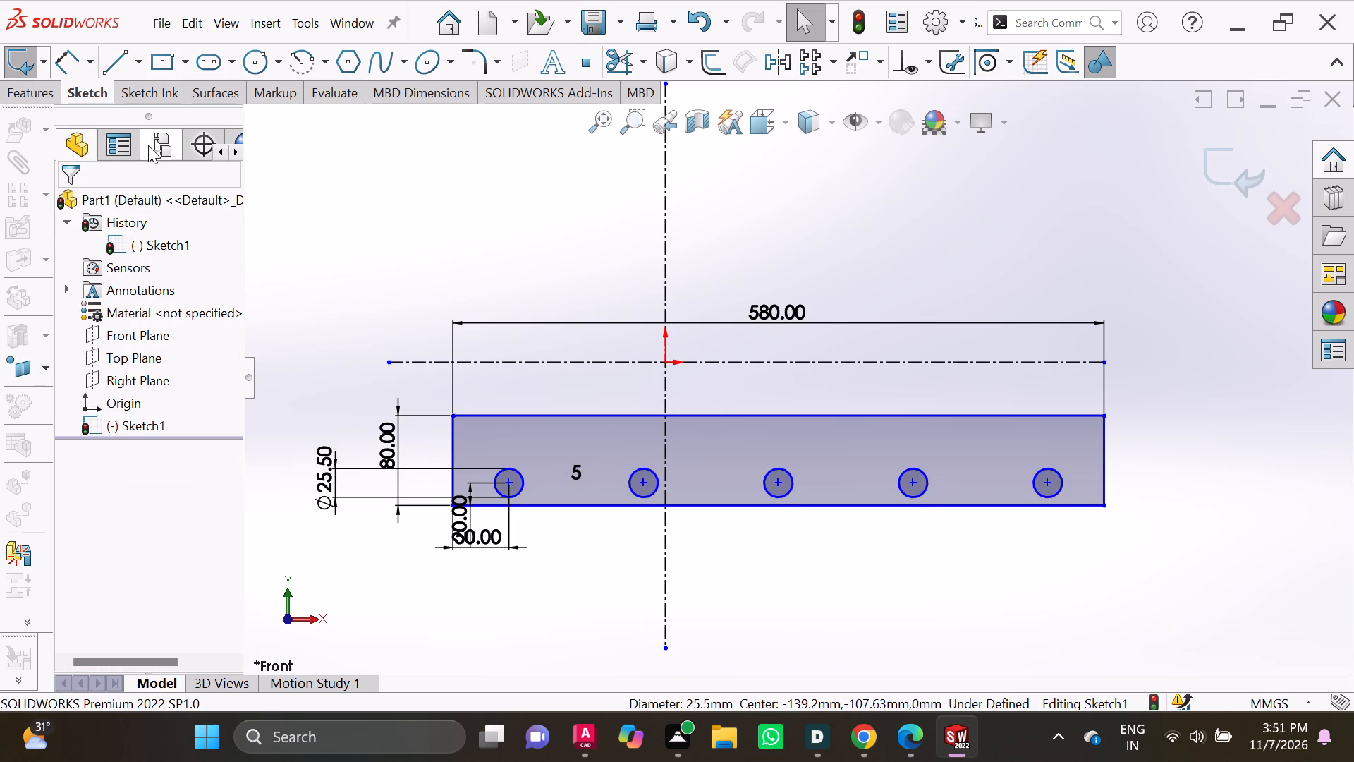
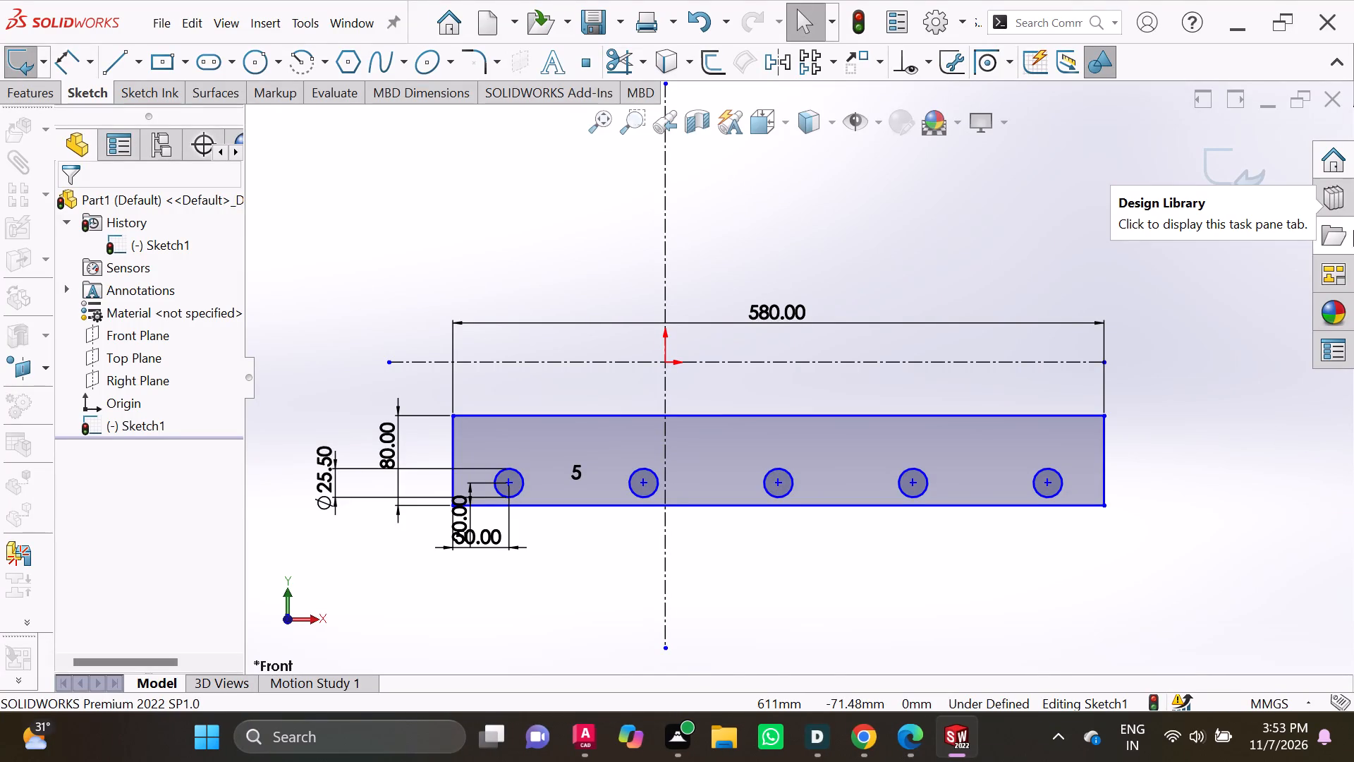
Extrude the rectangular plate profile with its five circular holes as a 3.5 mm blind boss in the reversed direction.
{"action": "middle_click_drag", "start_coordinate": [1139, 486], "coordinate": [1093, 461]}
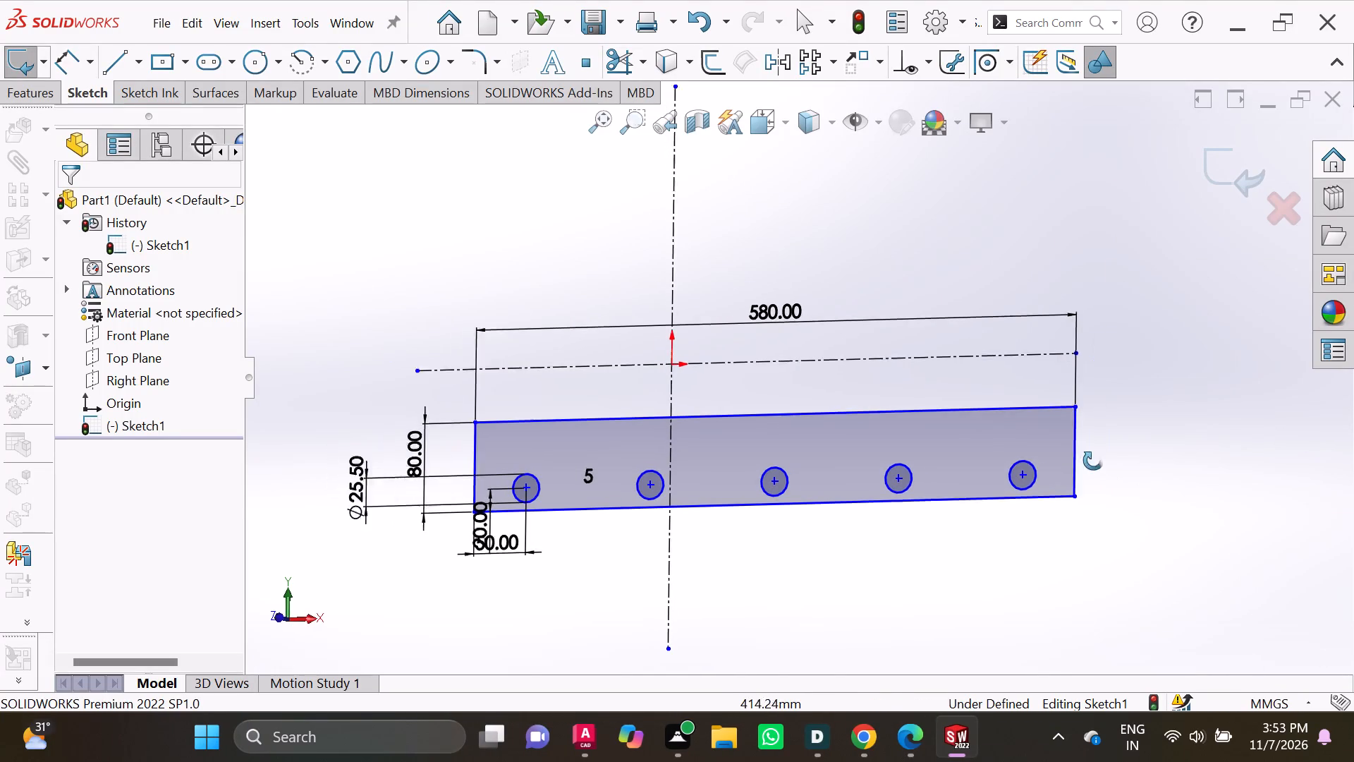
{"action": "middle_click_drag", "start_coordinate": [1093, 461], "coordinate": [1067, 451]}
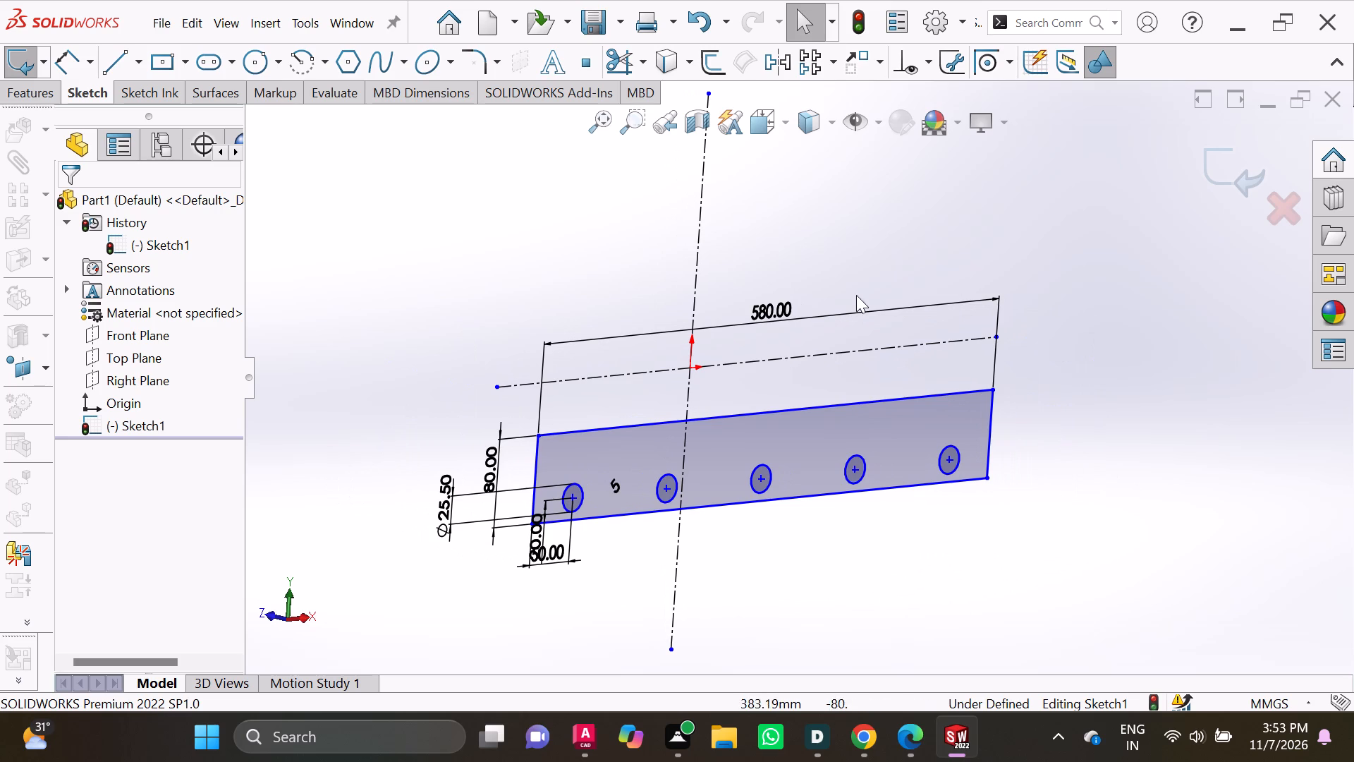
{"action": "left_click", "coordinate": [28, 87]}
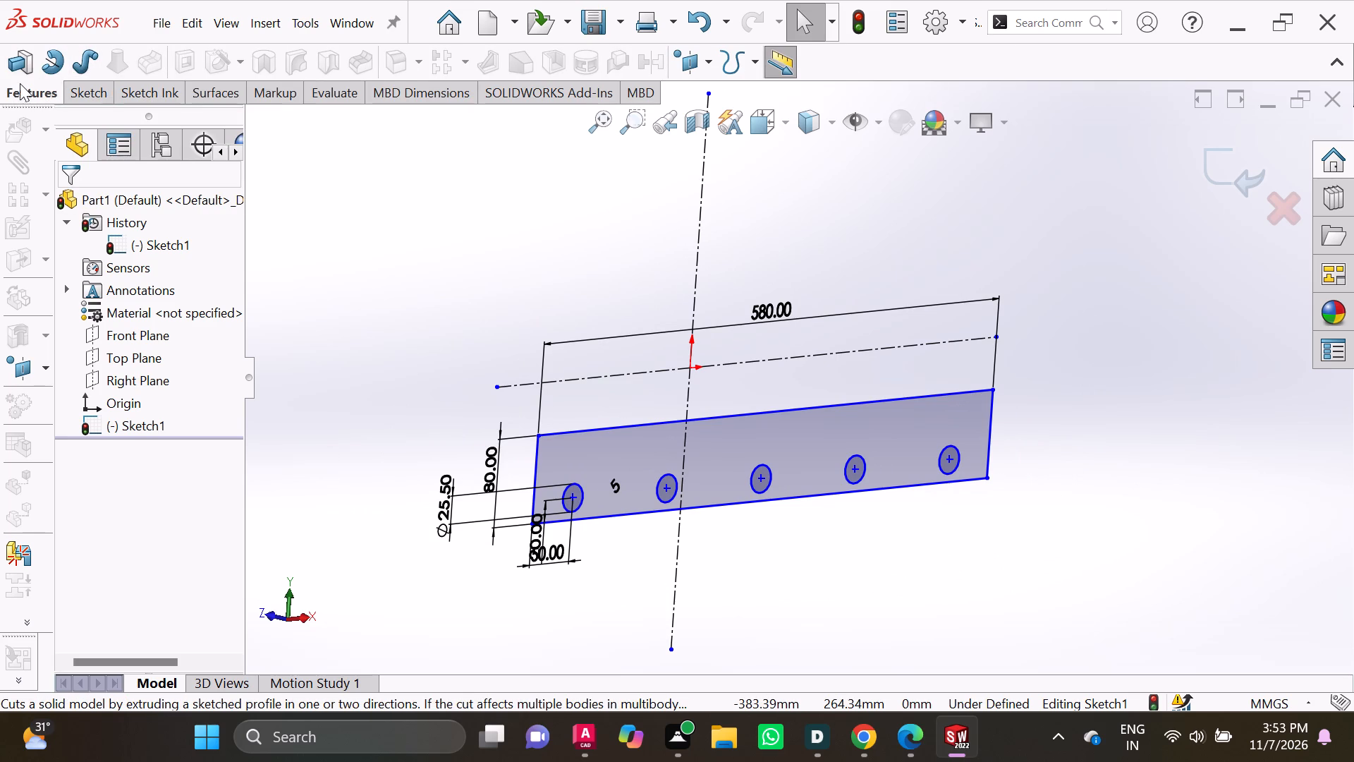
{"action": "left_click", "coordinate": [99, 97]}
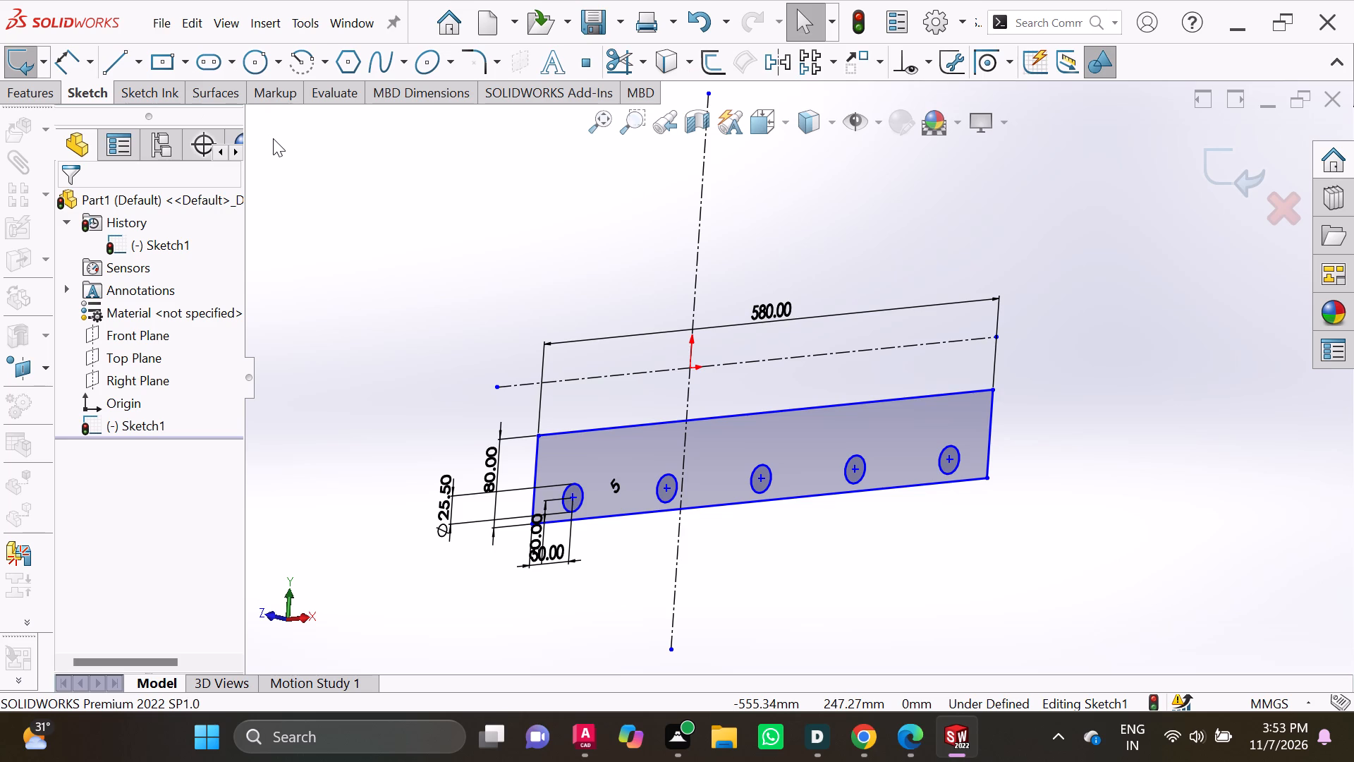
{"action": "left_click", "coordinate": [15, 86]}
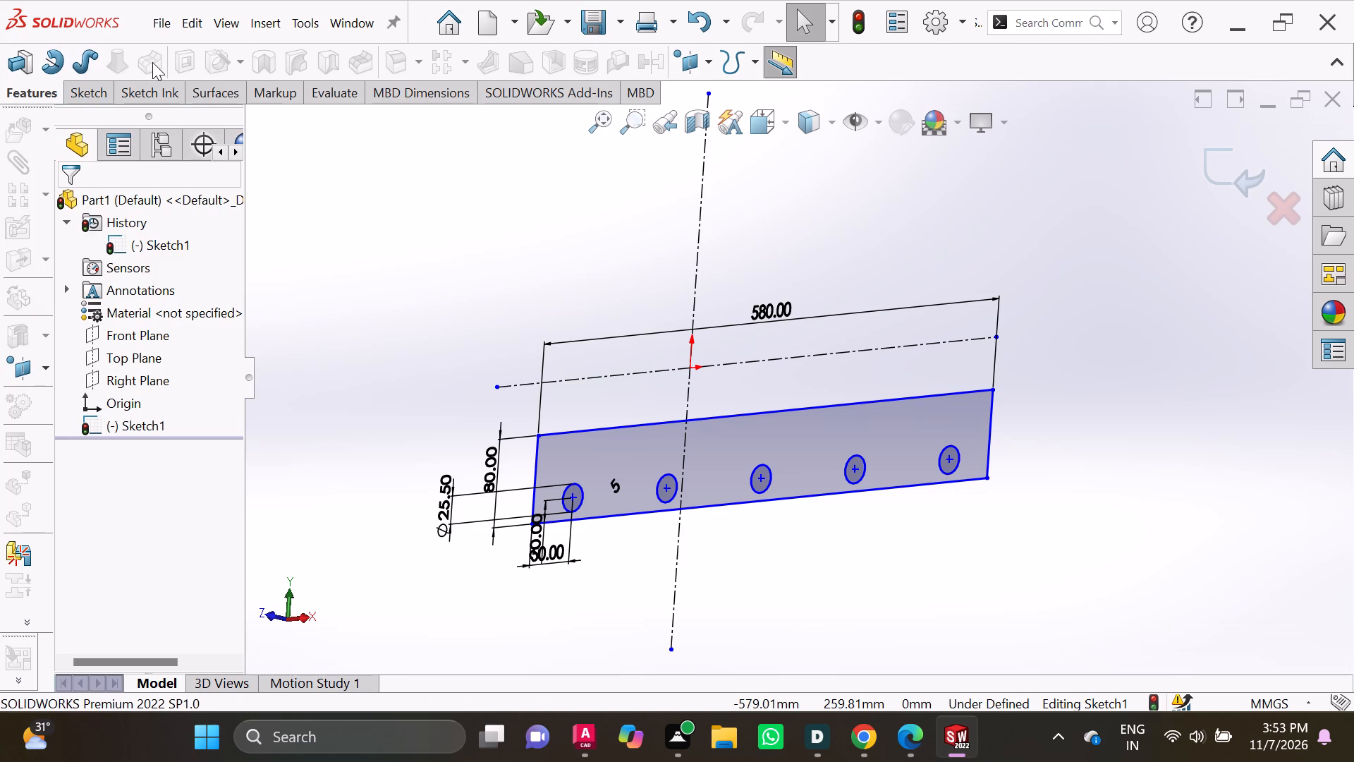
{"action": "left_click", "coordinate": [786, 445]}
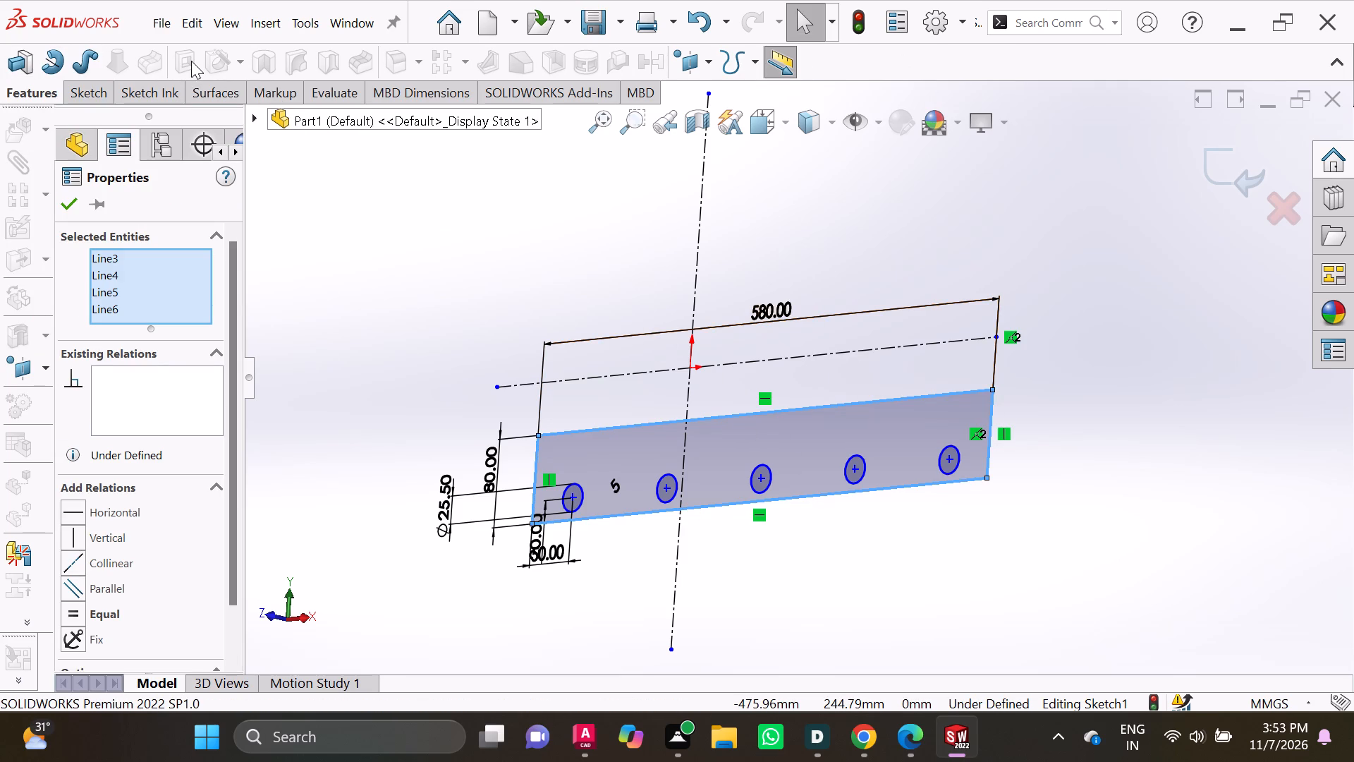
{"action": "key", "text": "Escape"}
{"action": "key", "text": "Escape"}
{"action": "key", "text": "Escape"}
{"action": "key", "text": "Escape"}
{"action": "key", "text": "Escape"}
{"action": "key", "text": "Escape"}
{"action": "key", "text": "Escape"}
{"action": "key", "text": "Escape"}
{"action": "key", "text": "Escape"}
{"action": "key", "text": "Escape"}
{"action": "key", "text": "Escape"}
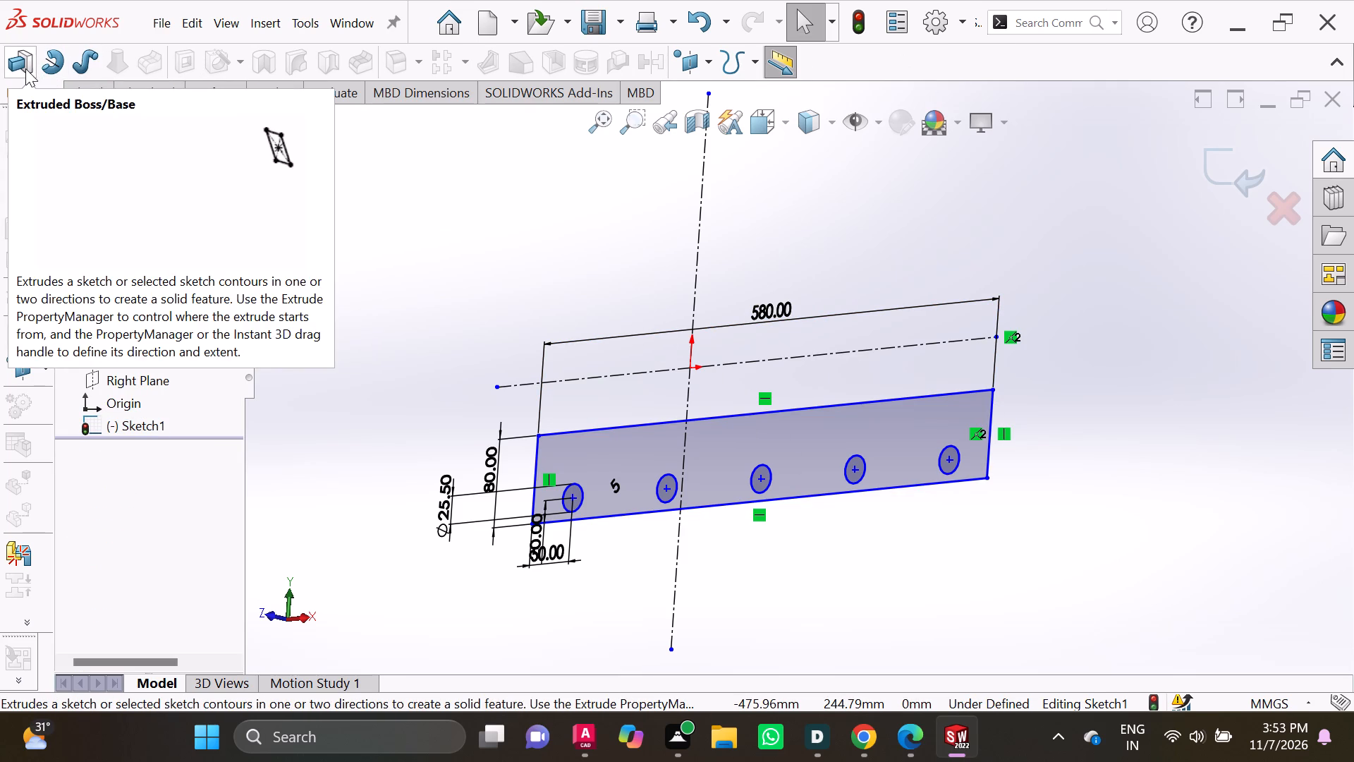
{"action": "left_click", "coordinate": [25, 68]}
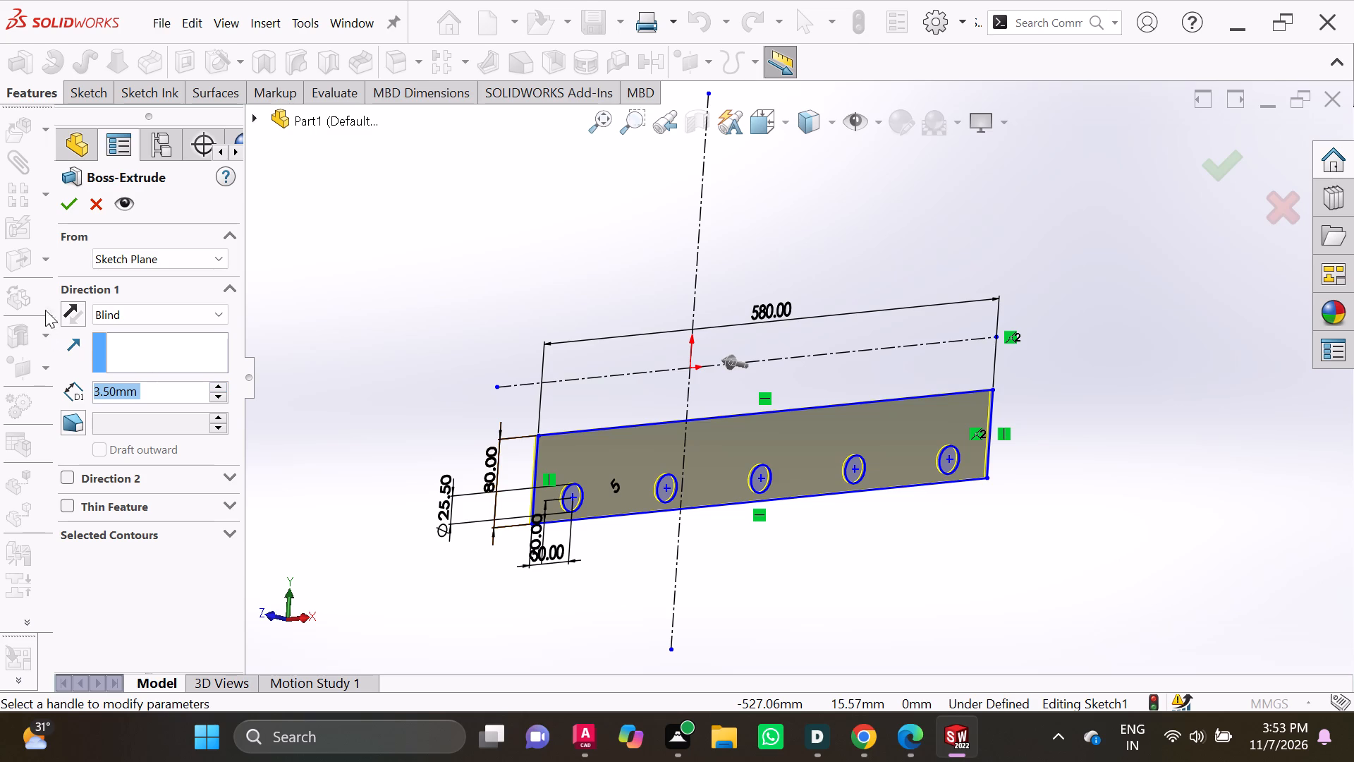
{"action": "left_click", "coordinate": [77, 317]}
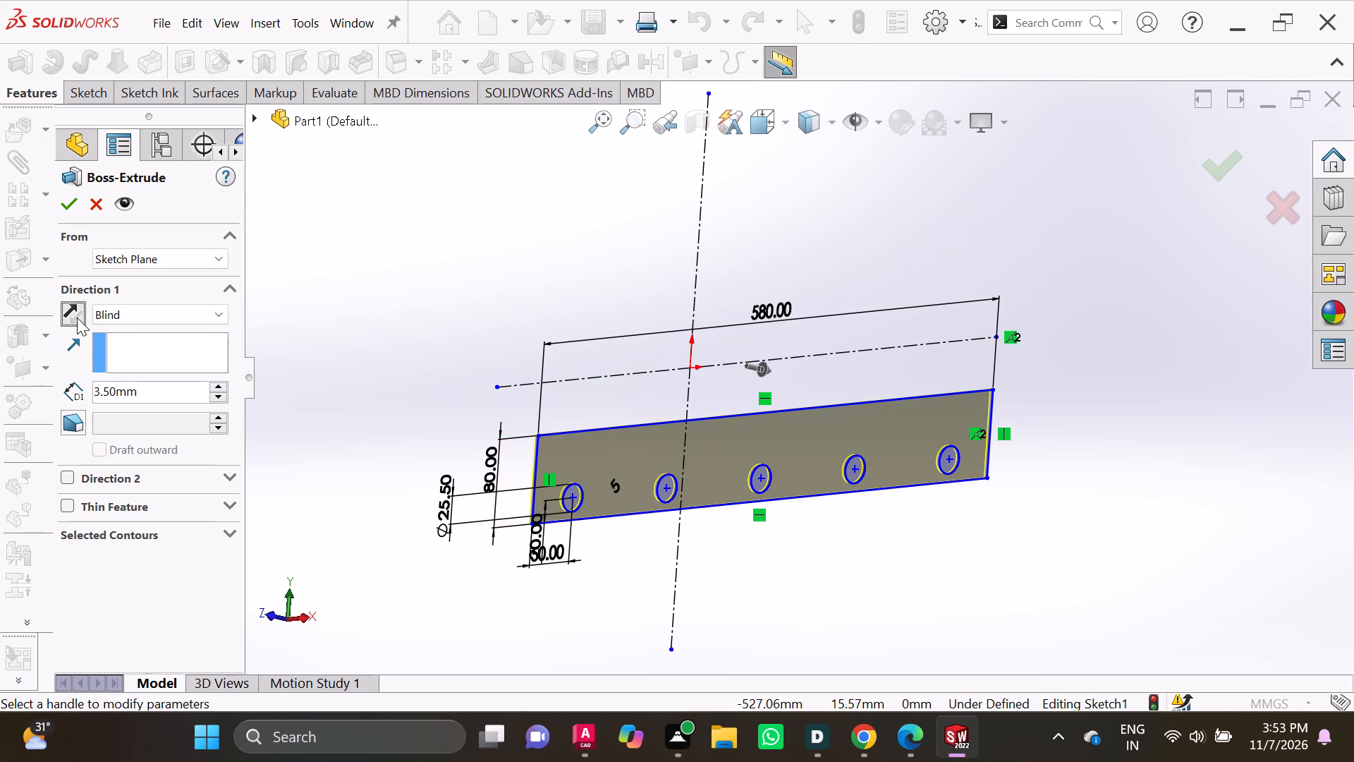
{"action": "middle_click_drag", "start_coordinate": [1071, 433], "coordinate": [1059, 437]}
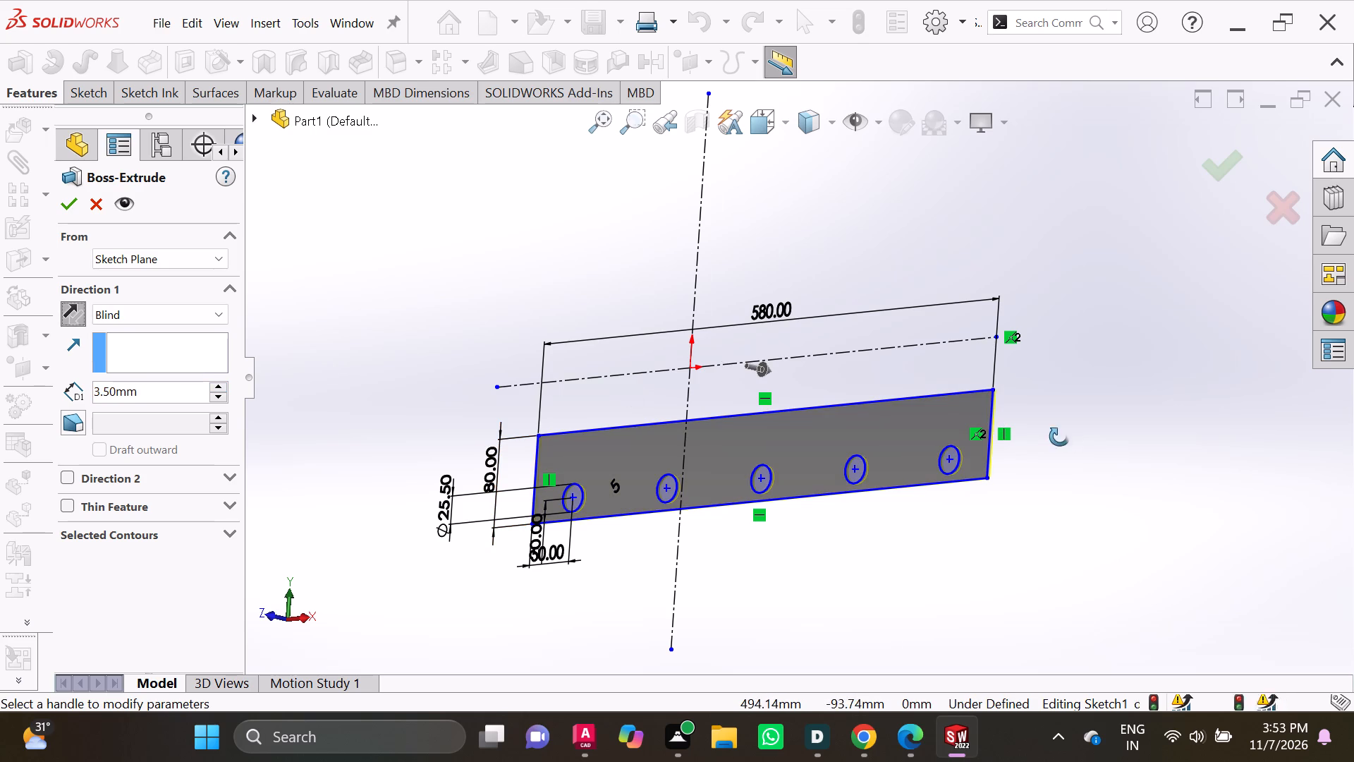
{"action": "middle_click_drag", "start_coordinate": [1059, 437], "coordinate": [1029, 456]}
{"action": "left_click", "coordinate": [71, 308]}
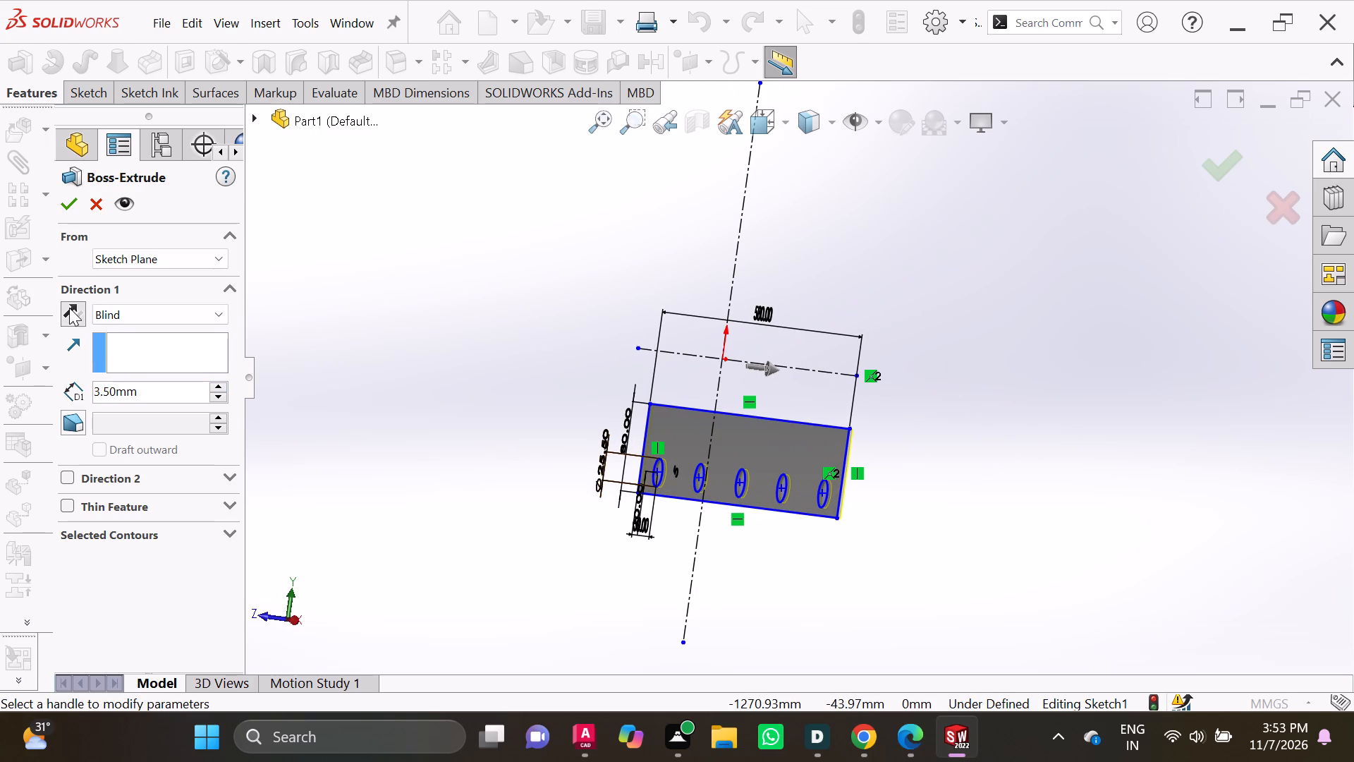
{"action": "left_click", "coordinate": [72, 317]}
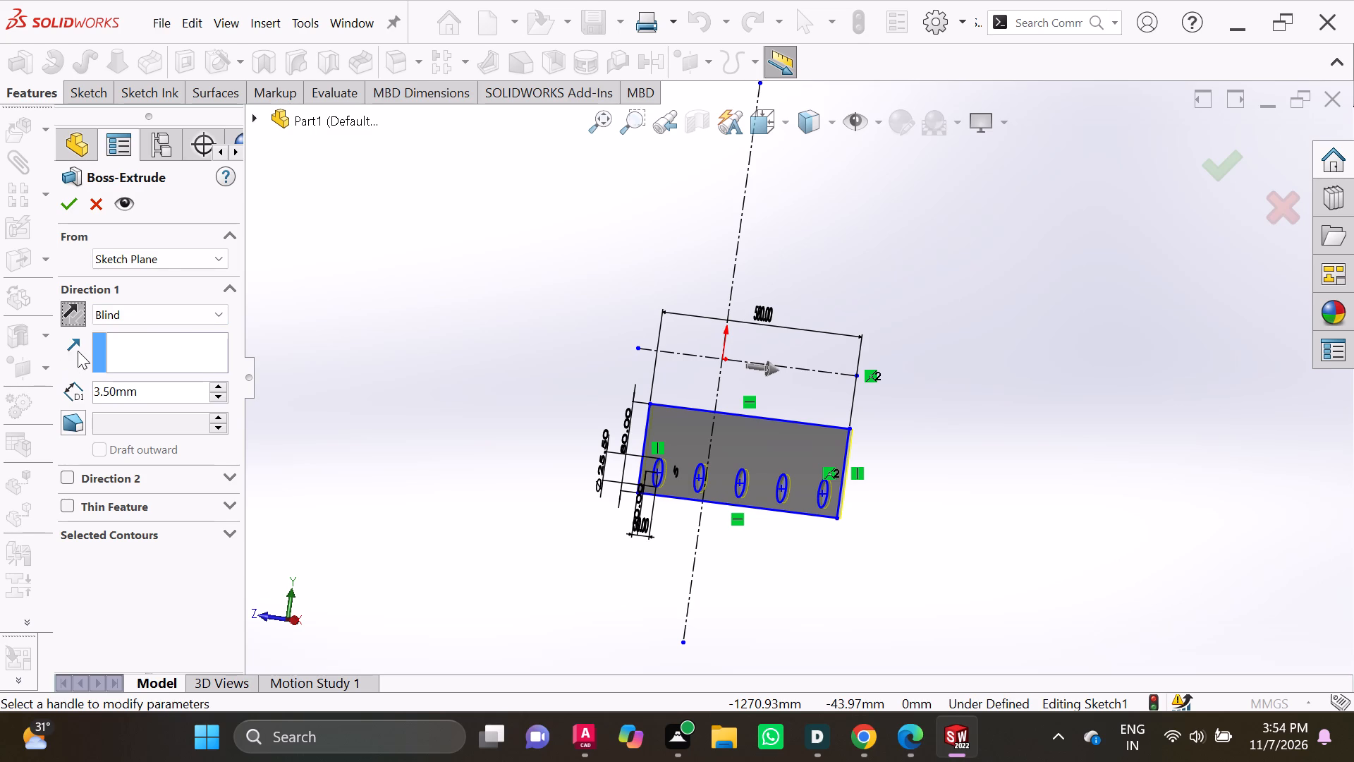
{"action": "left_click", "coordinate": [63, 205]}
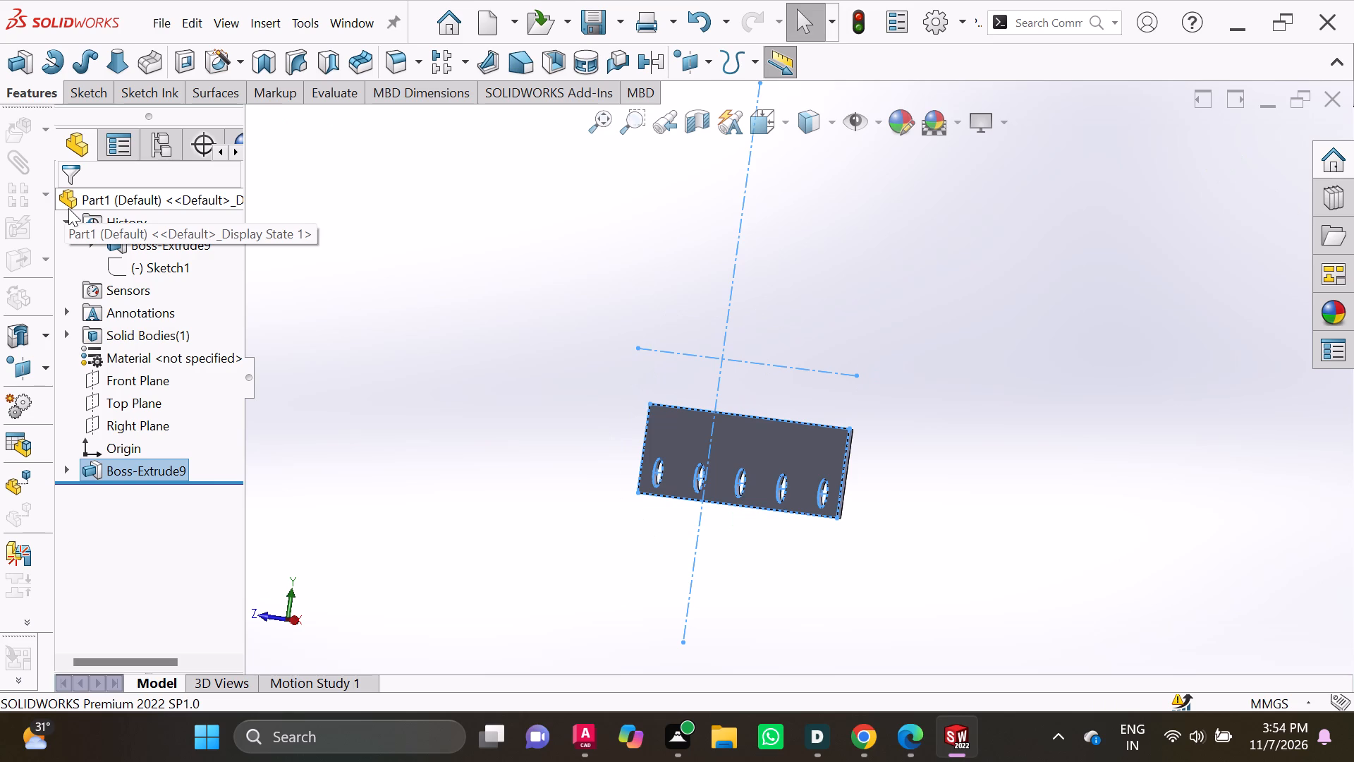
Examine the extruded plate and its row of holes from several angles and straight from the front.
{"action": "middle_click_drag", "start_coordinate": [889, 442], "coordinate": [916, 363]}
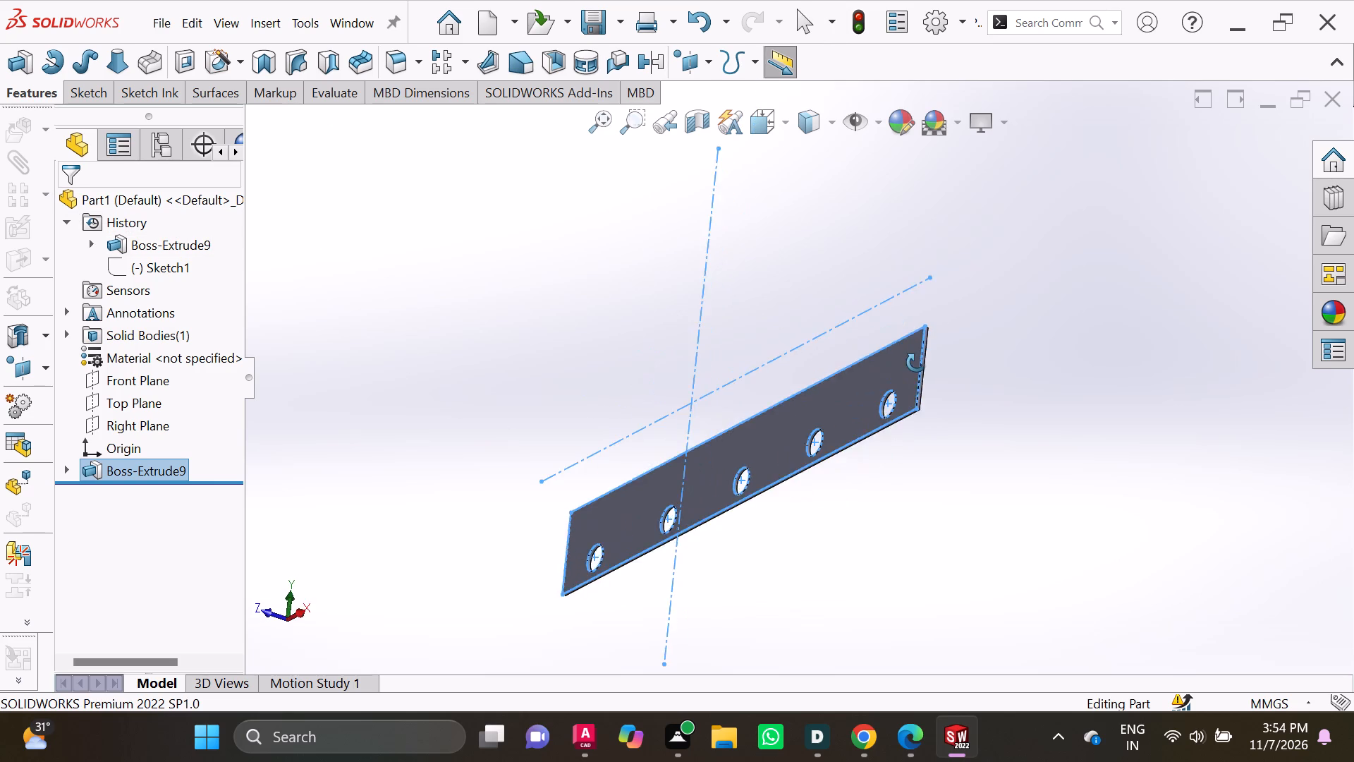
{"action": "middle_click_drag", "start_coordinate": [916, 363], "coordinate": [1066, 478]}
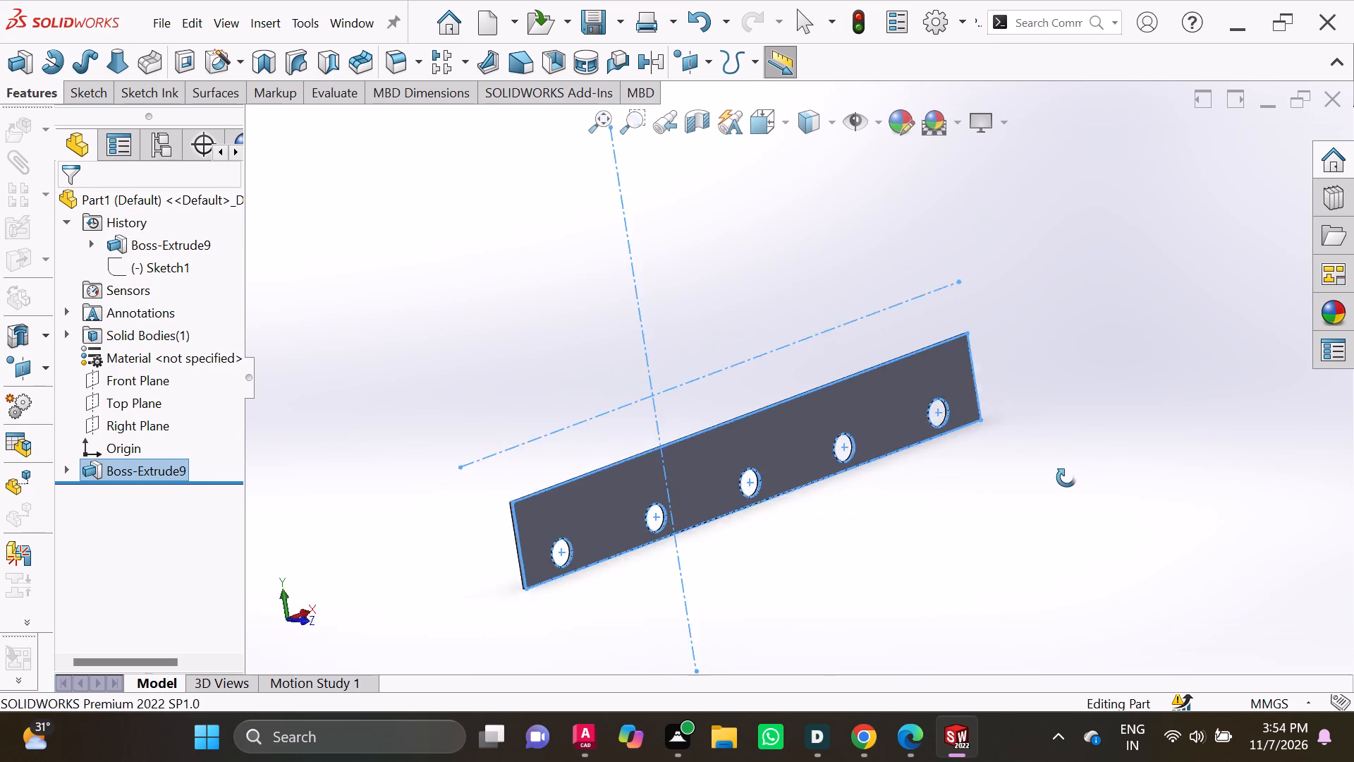
{"action": "middle_click_drag", "start_coordinate": [1066, 478], "coordinate": [1041, 482]}
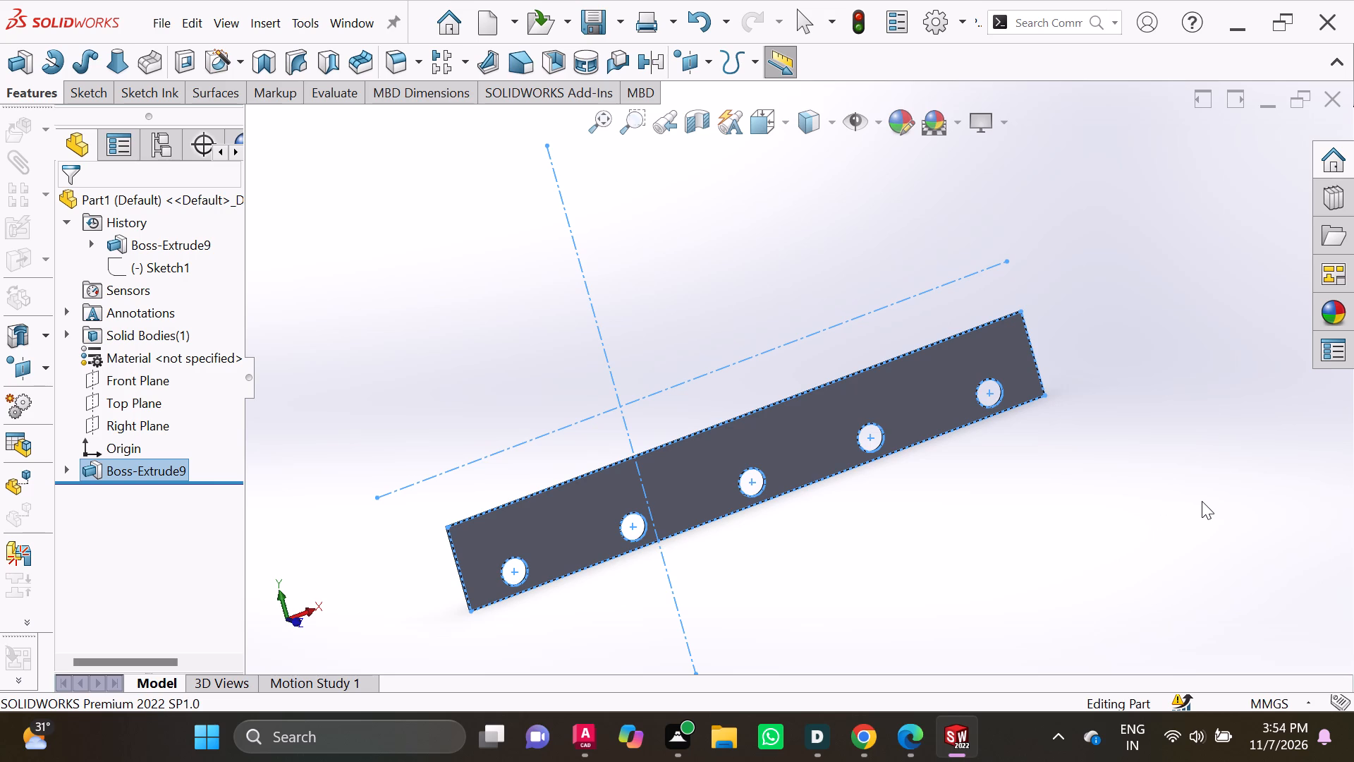
{"action": "key", "text": "ctrl+8"}
{"action": "scroll", "coordinate": [1061, 346], "scroll_direction": "up", "scroll_amount": 1}
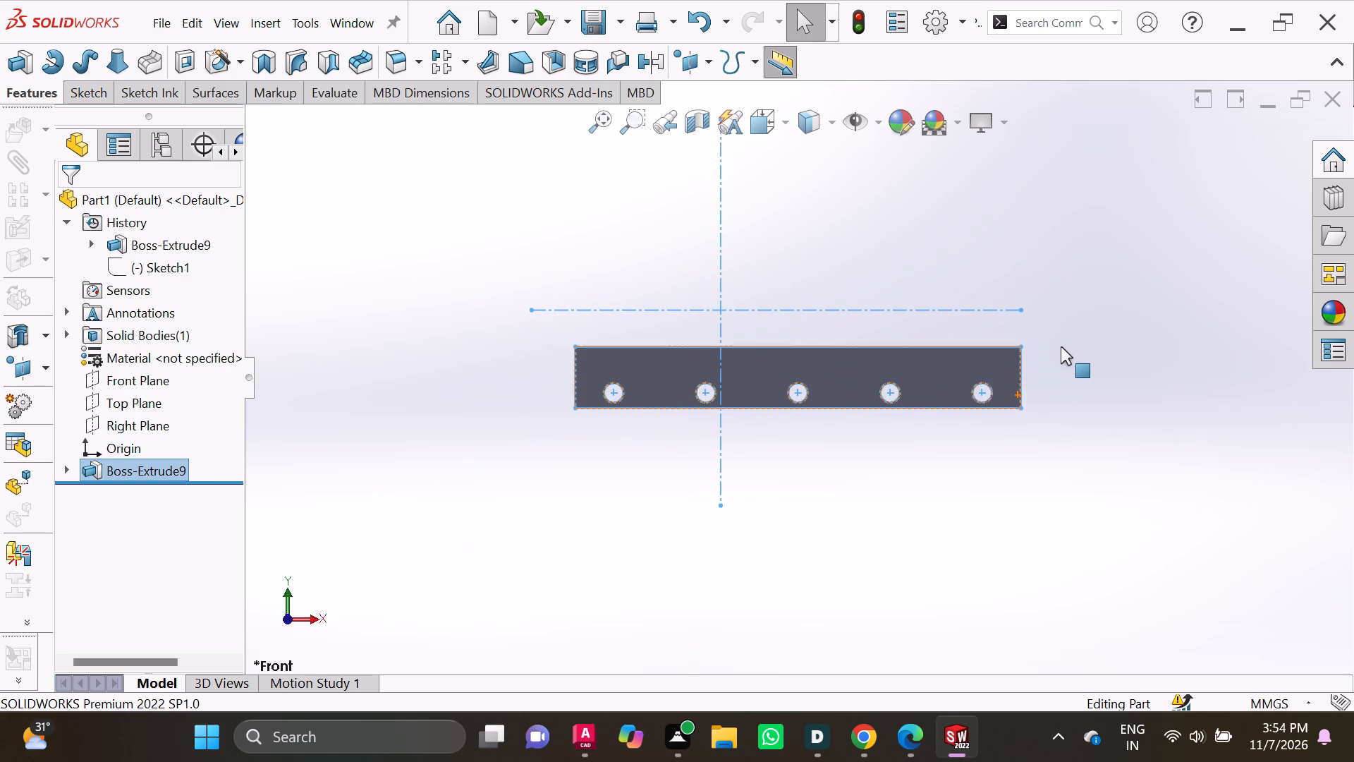
{"action": "scroll", "coordinate": [1061, 346], "scroll_direction": "up", "scroll_amount": 1}
{"action": "scroll", "coordinate": [1061, 346], "scroll_direction": "down", "scroll_amount": 3}
{"action": "scroll", "coordinate": [1023, 371], "scroll_direction": "up", "scroll_amount": 1}
{"action": "scroll", "coordinate": [923, 370], "scroll_direction": "up", "scroll_amount": 1}
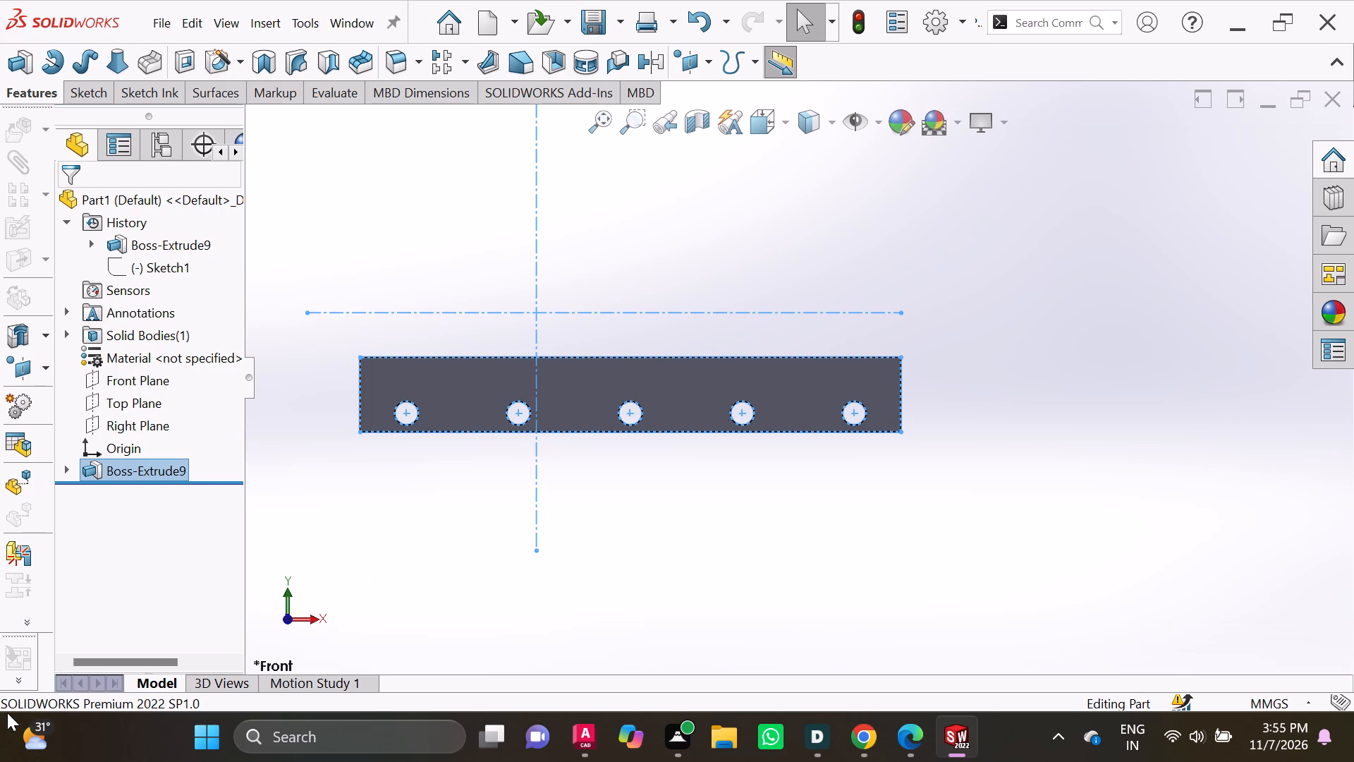
Undo the extrusion and all the Front Plane sketch work, including circles, dimensions, rectangle and centerlines, back to an empty part.
{"action": "key", "text": "ctrl+z"}
{"action": "key", "text": "ctrl+z"}
{"action": "key", "text": "ctrl+z"}
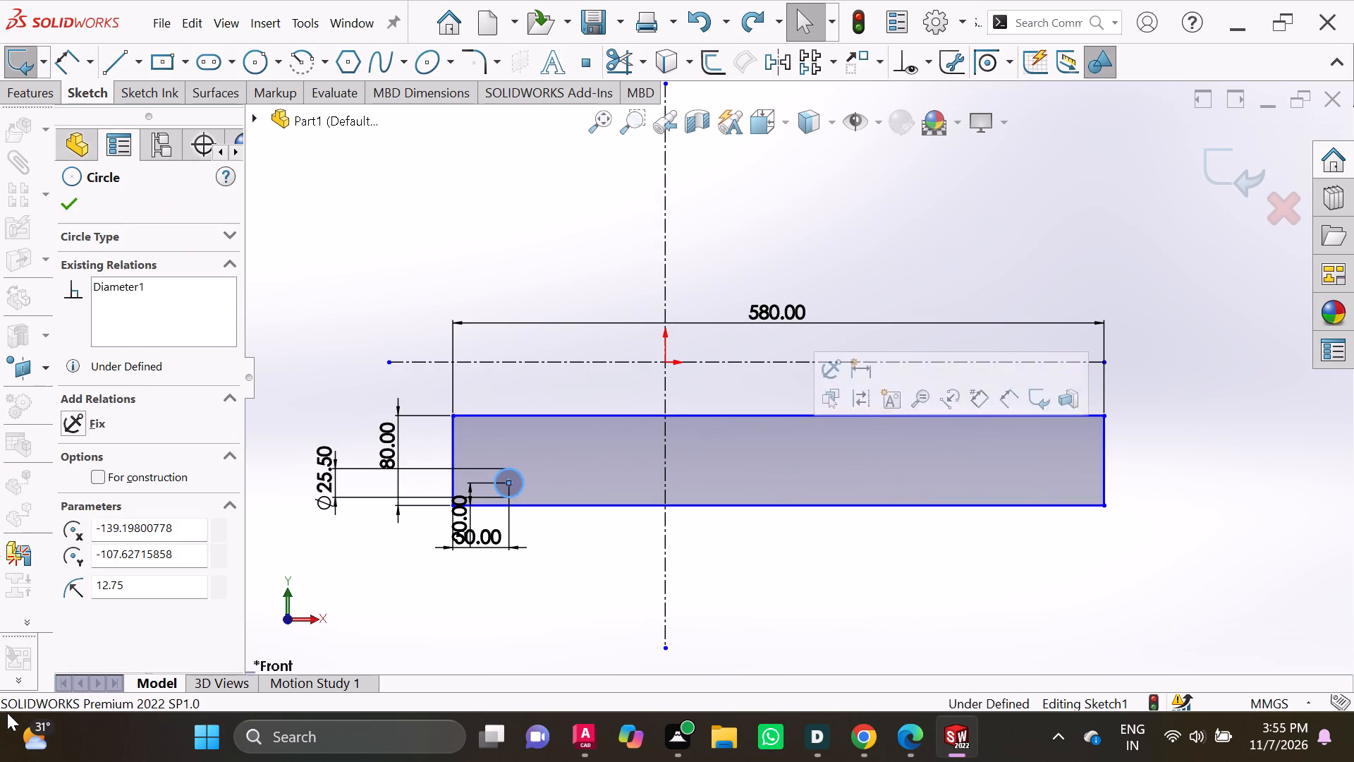
{"action": "key", "text": "ctrl+z"}
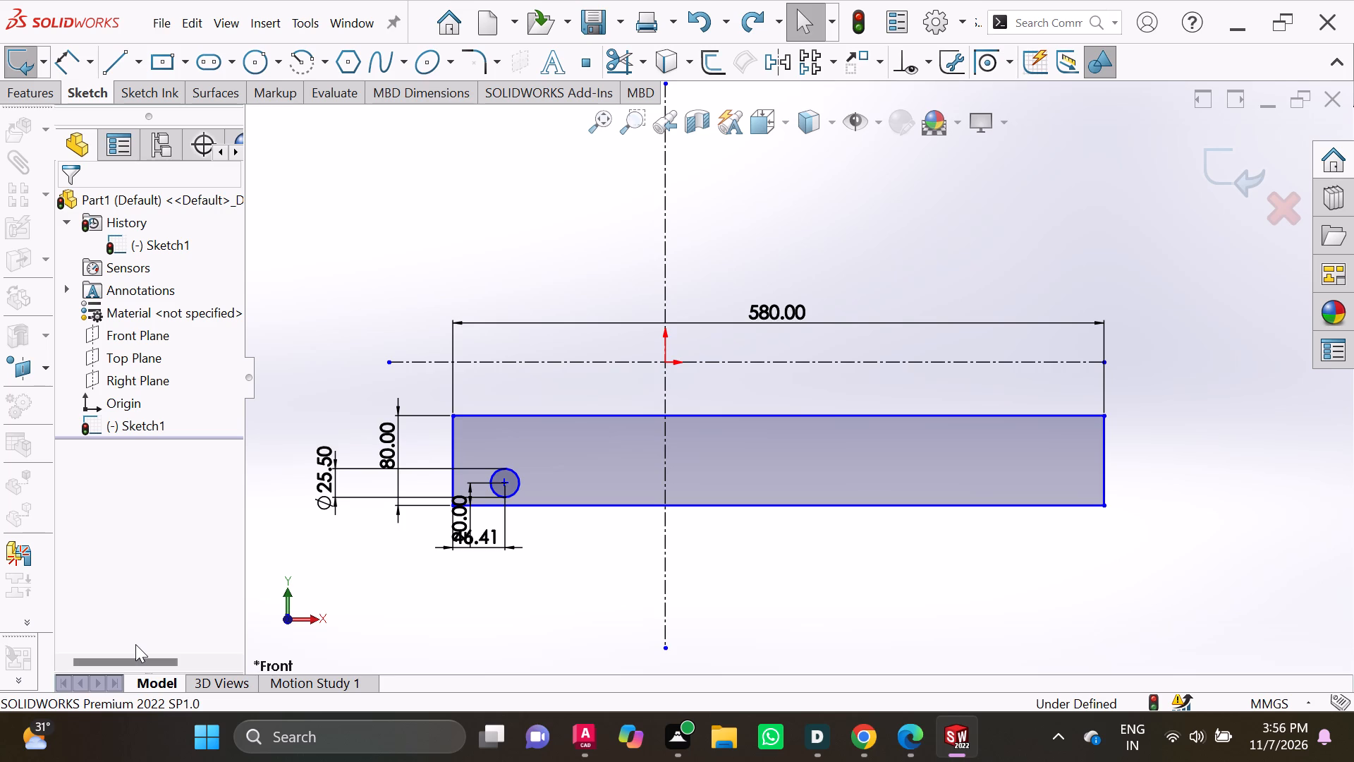
{"action": "key", "text": "ctrl+z"}
{"action": "key", "text": "ctrl+z"}
{"action": "key", "text": "ctrl+z"}
{"action": "key", "text": "ctrl+z"}
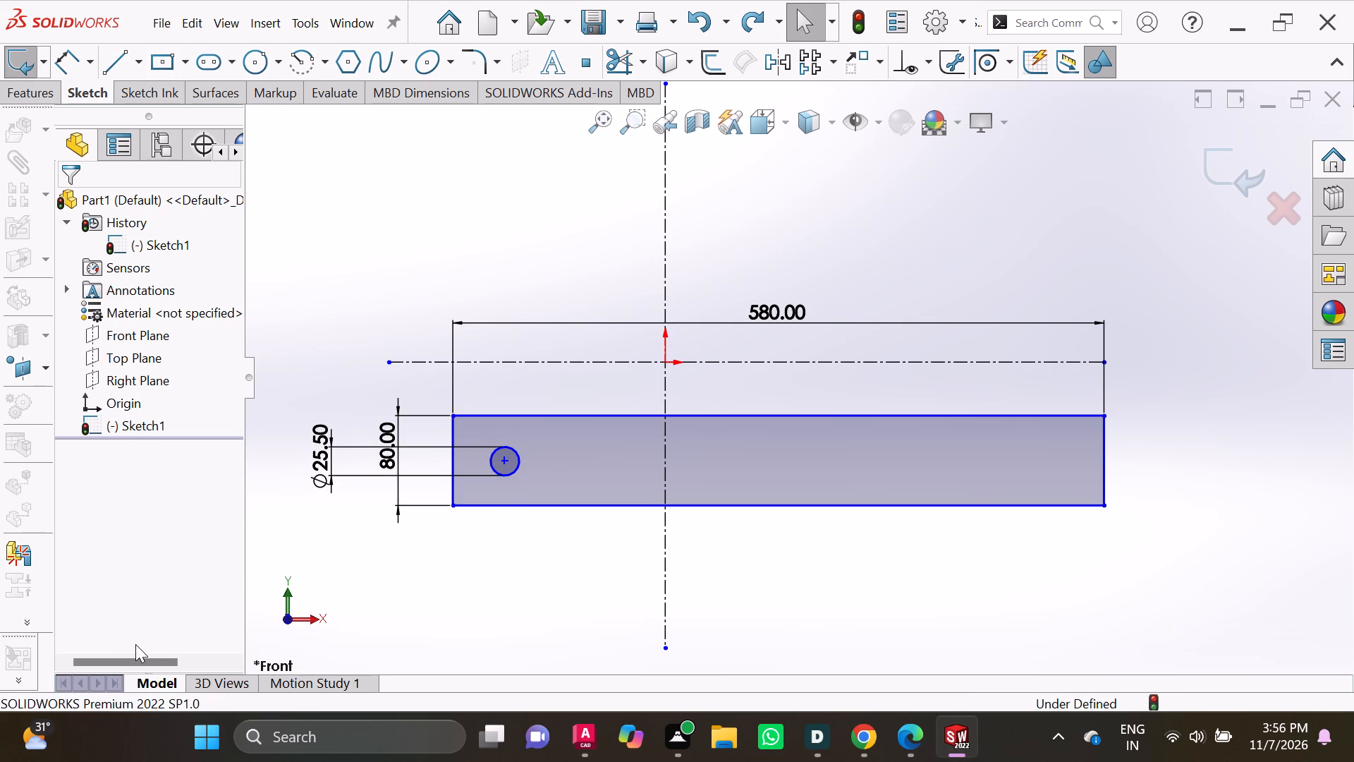
{"action": "key", "text": "ctrl+z"}
{"action": "key", "text": "ctrl+z"}
{"action": "key", "text": "ctrl+z"}
{"action": "key", "text": "ctrl+z"}
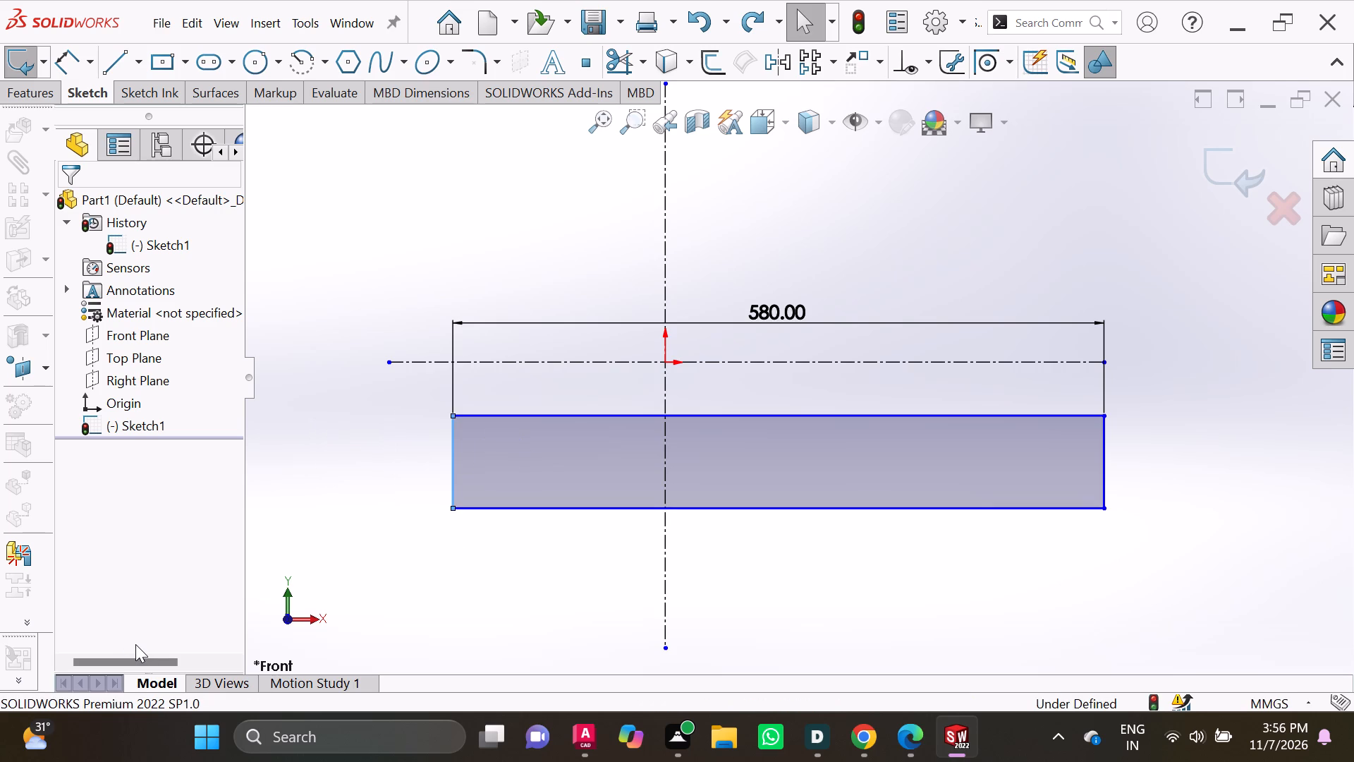
{"action": "key", "text": "ctrl+z"}
{"action": "key", "text": "ctrl+z"}
{"action": "key", "text": "ctrl+z"}
{"action": "key", "text": "ctrl+z"}
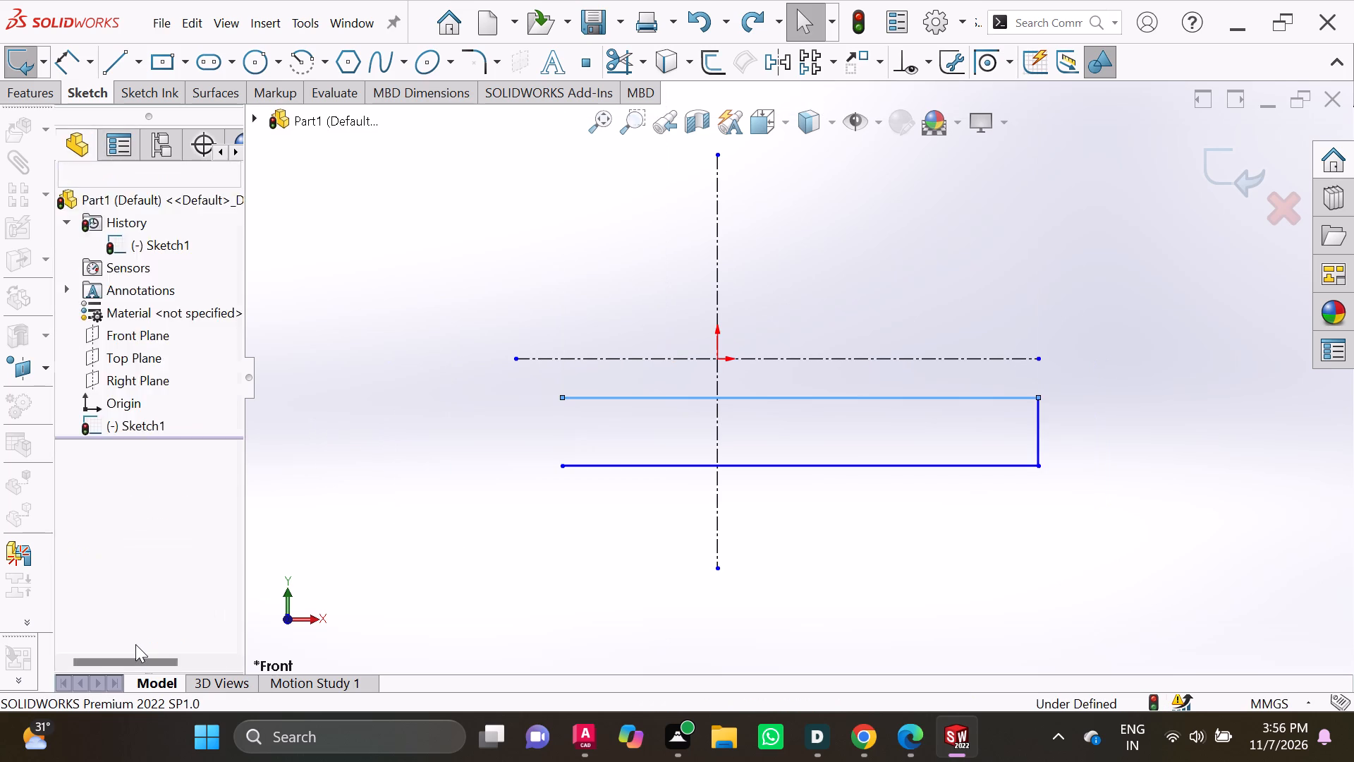
{"action": "key", "text": "ctrl+z"}
{"action": "key", "text": "ctrl+z"}
{"action": "key", "text": "ctrl+z"}
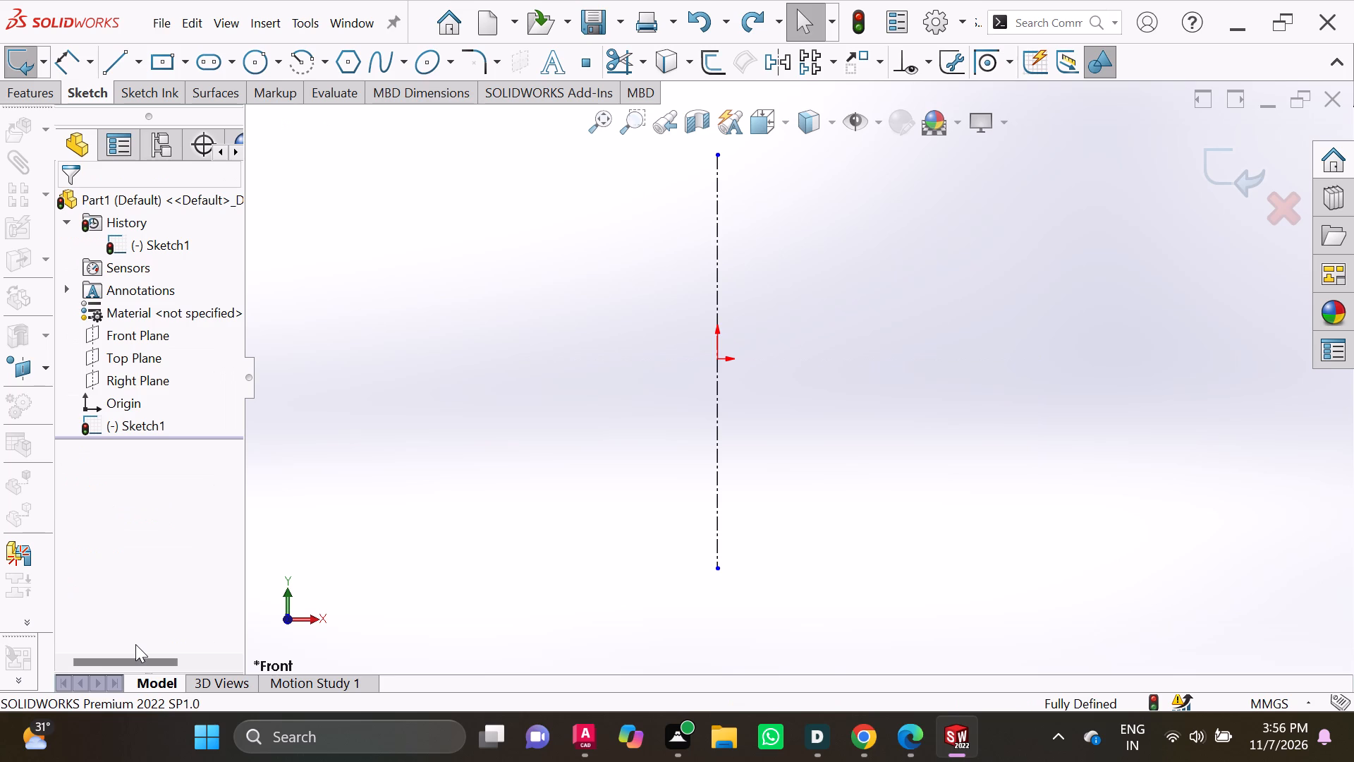
{"action": "key", "text": "ctrl+z"}
{"action": "key", "text": "ctrl+z"}
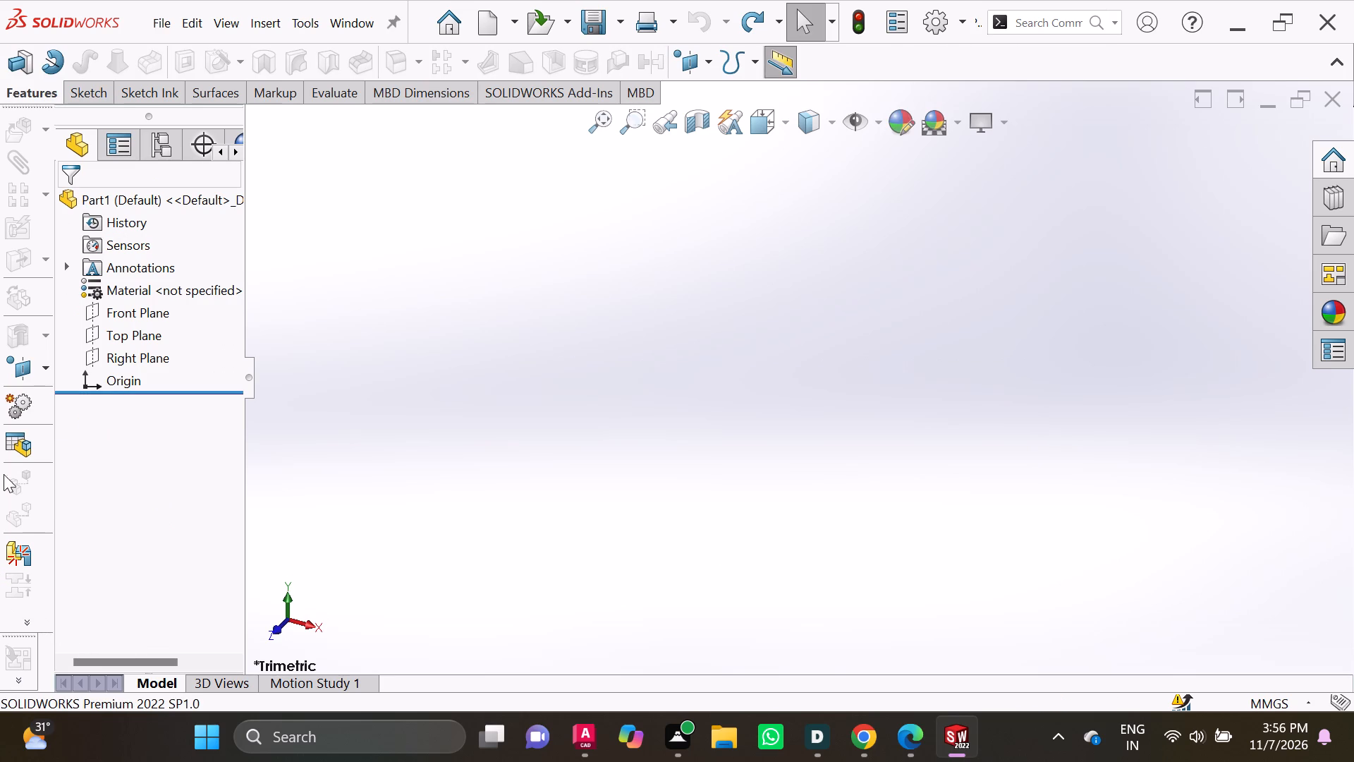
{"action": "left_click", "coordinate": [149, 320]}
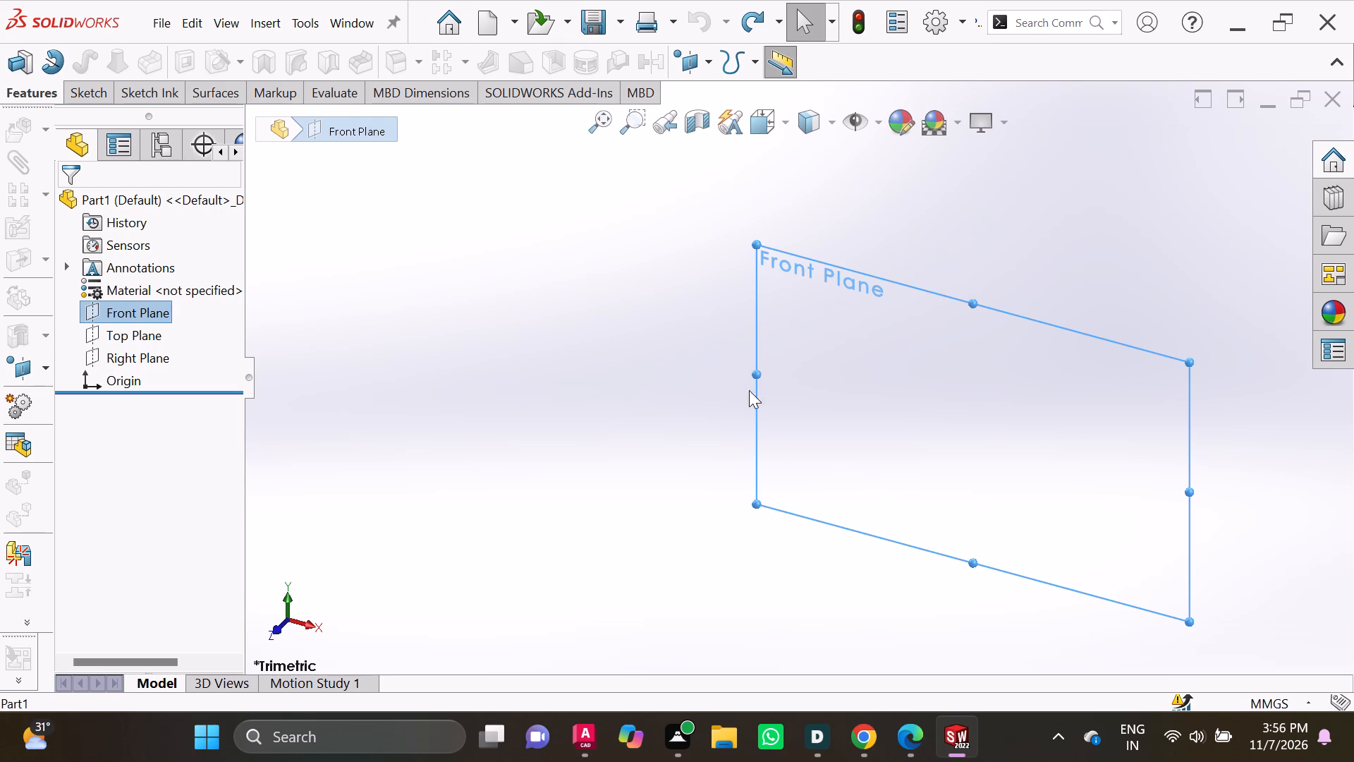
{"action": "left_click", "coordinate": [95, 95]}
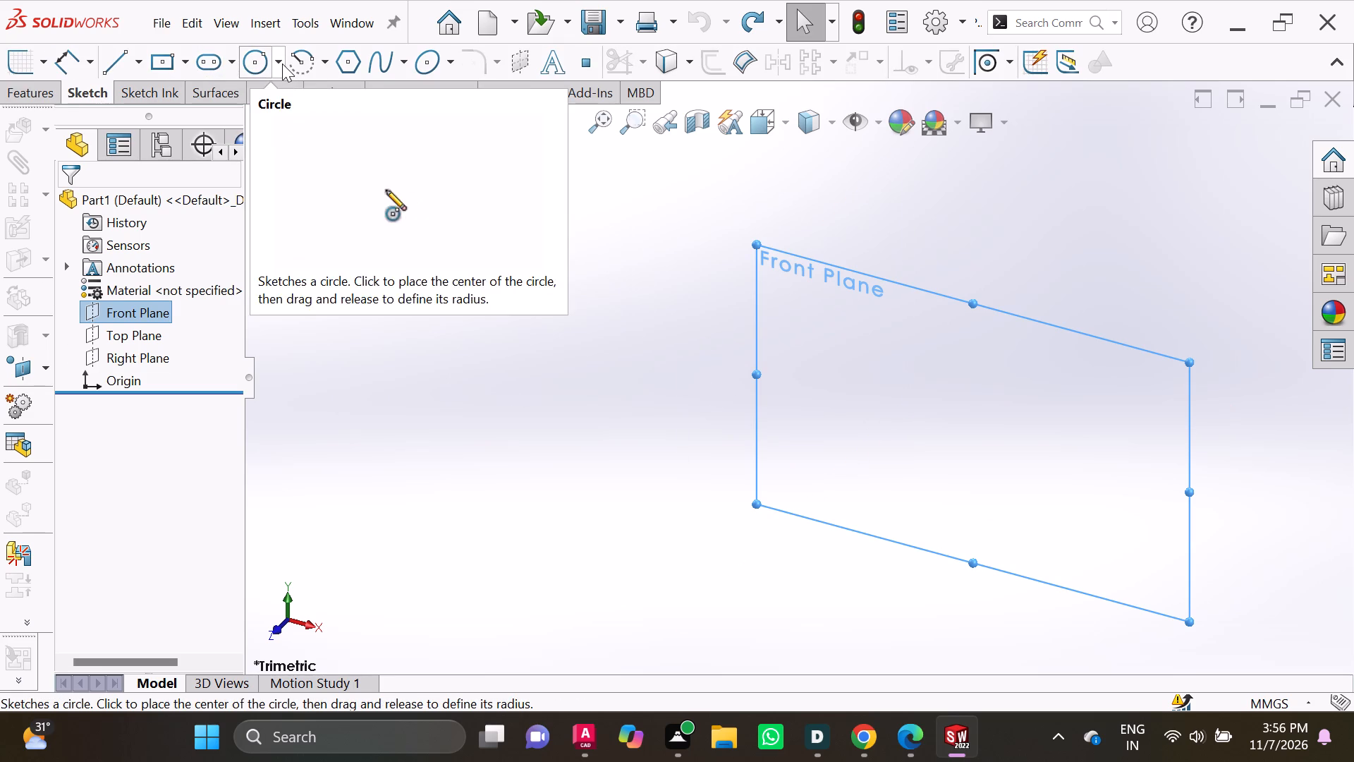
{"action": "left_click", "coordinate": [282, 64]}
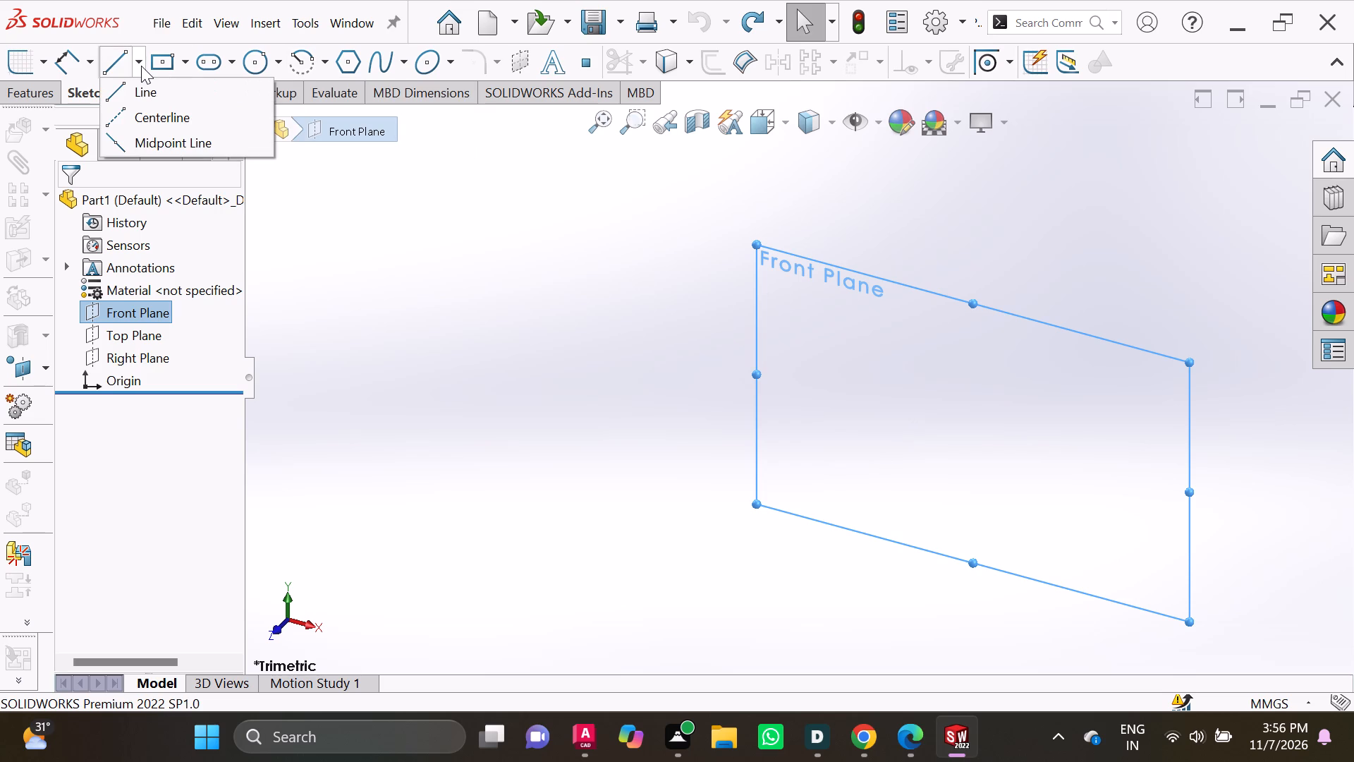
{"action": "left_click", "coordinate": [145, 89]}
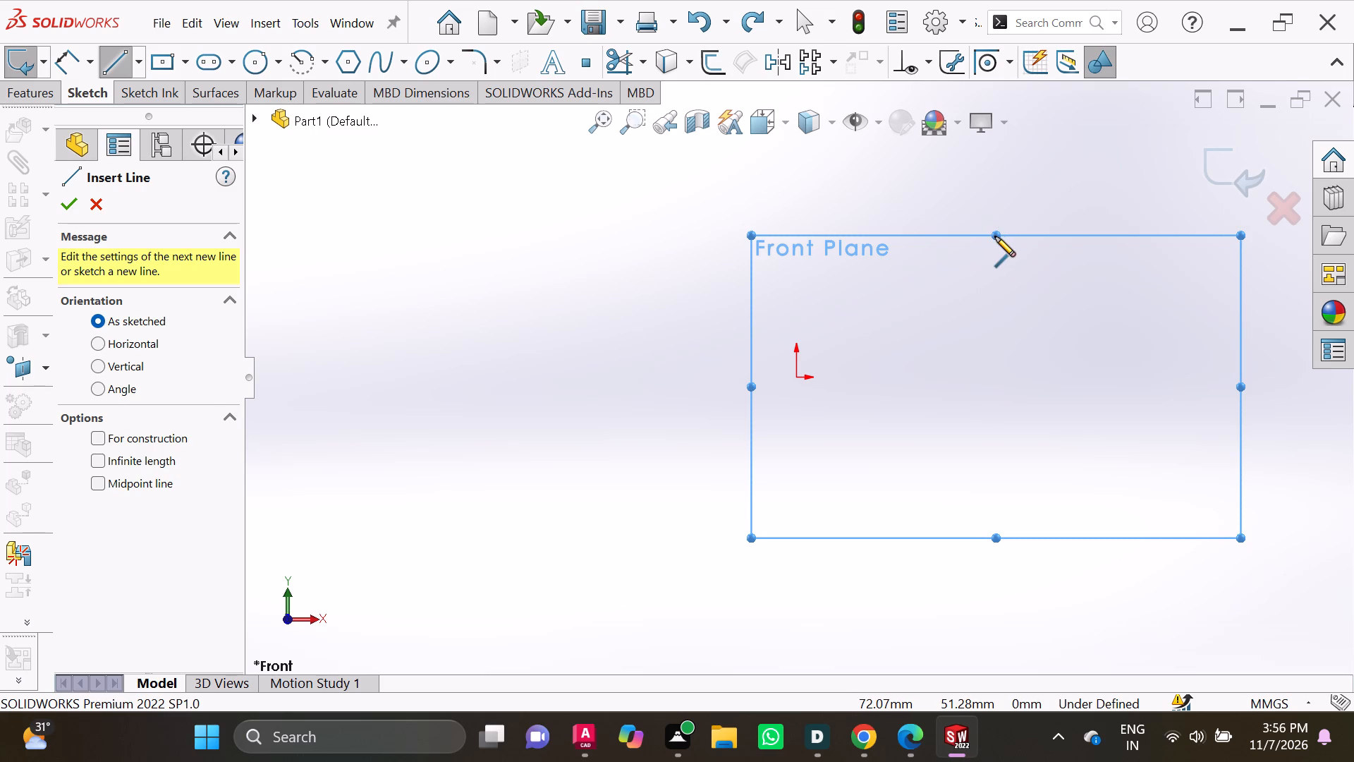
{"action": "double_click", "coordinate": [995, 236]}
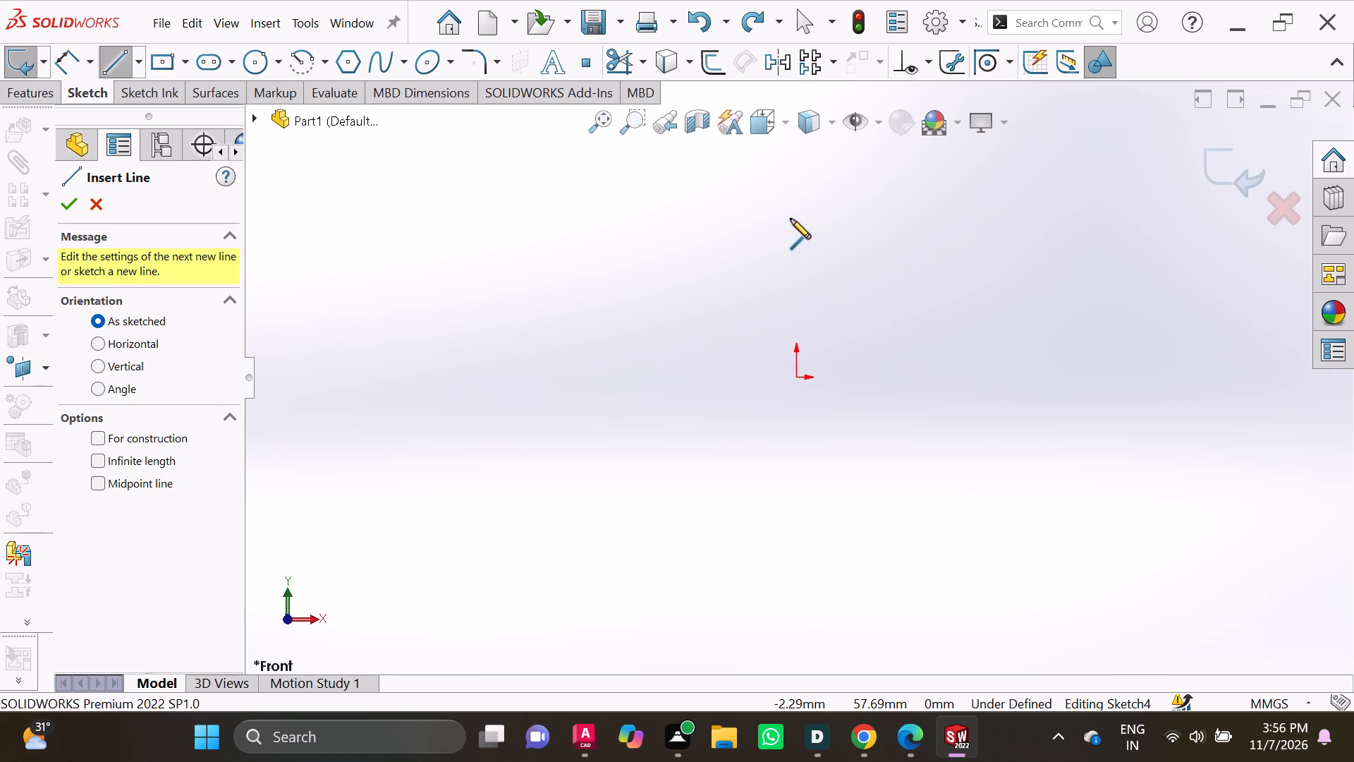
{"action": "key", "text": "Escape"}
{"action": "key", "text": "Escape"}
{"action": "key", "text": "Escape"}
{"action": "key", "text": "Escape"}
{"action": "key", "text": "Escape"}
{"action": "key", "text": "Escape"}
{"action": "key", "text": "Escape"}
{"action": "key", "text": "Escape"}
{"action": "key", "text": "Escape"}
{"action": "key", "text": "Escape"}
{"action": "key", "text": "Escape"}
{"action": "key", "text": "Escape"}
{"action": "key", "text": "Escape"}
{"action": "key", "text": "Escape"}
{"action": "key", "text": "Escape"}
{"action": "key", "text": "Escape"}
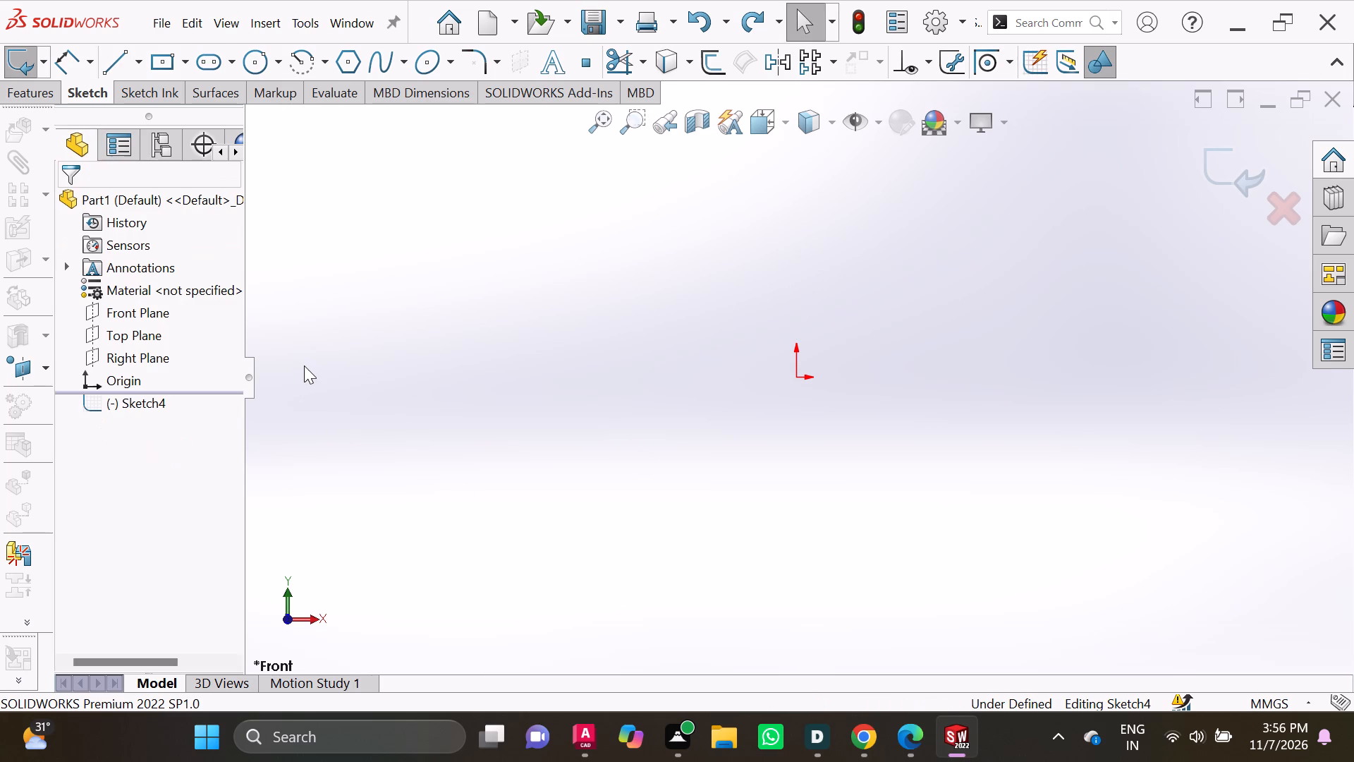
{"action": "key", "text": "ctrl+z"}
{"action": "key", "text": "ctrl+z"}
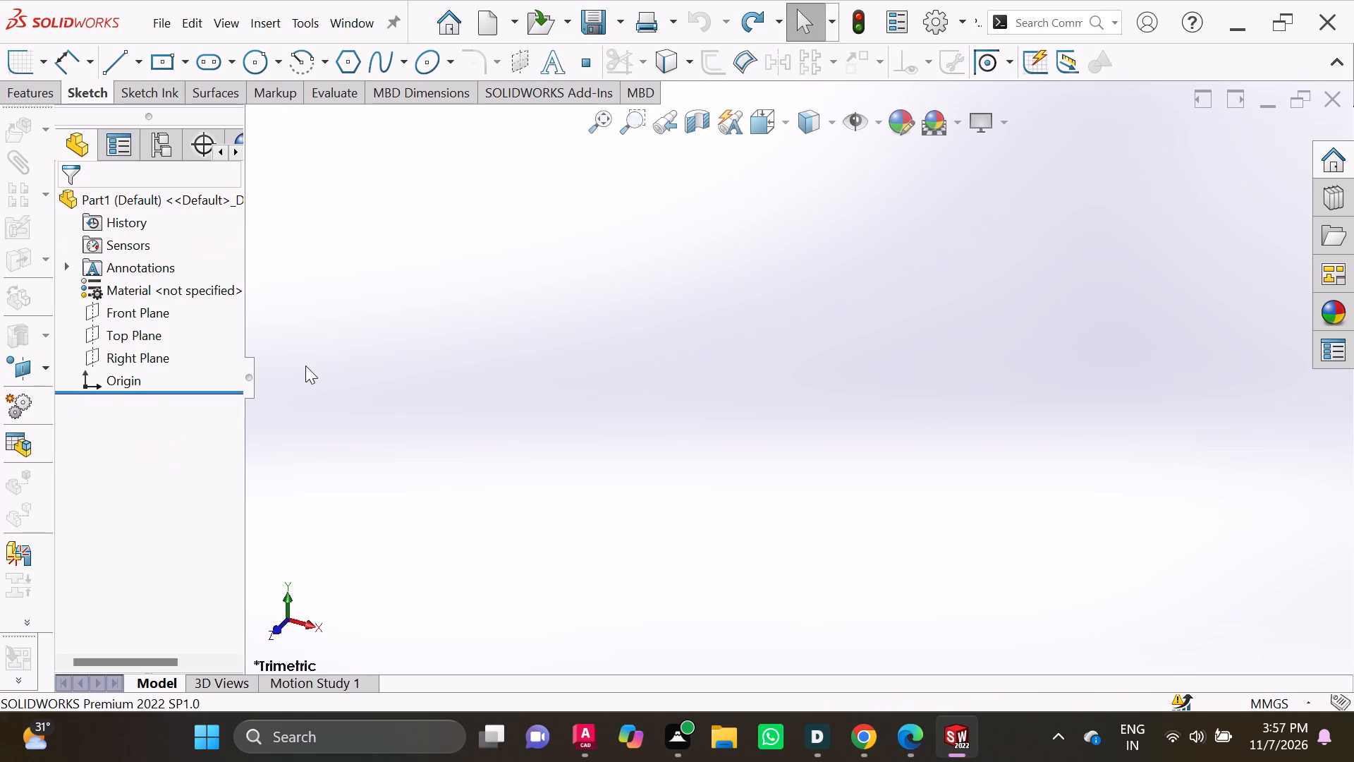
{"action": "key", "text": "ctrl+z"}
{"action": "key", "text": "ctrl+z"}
Sketch a vertical centerline about 120 mm long through the origin on the Front Plane.
{"action": "left_click", "coordinate": [159, 311]}
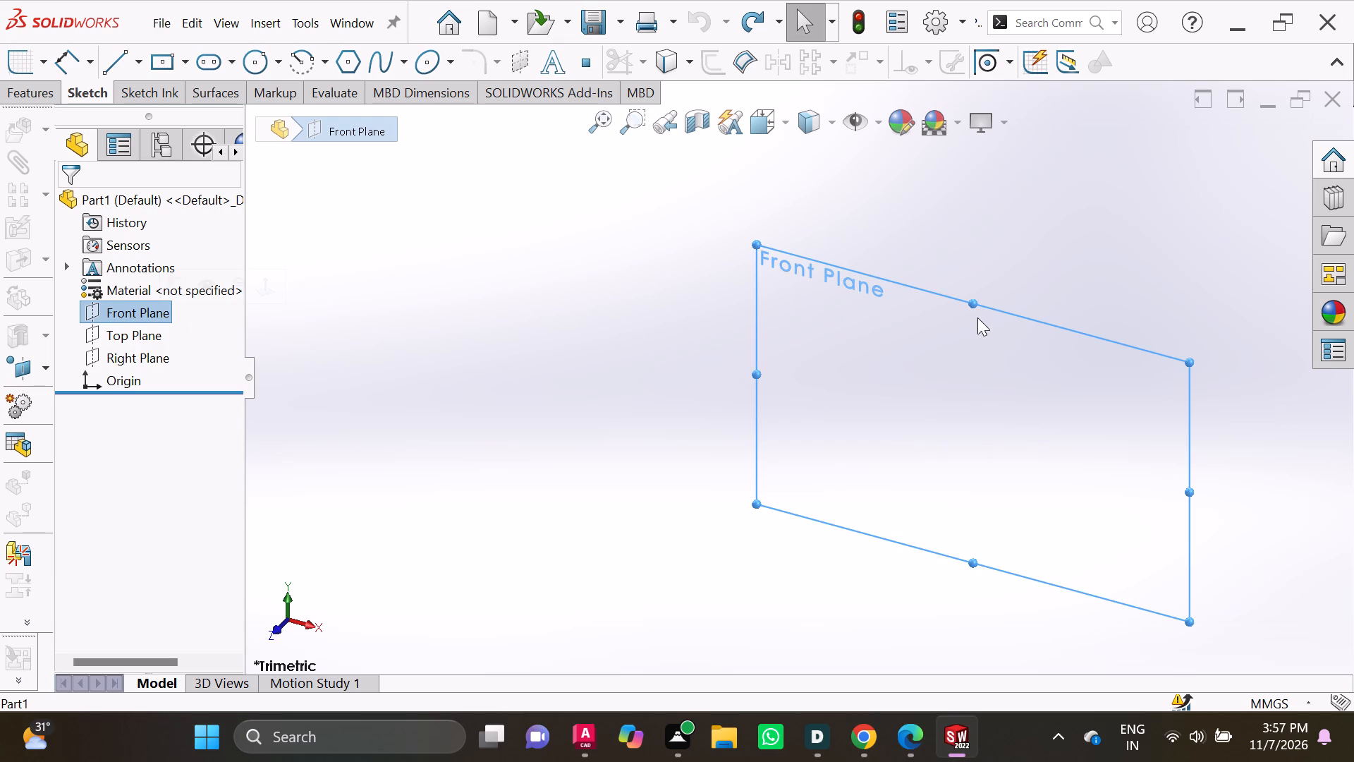
{"action": "left_click", "coordinate": [136, 69]}
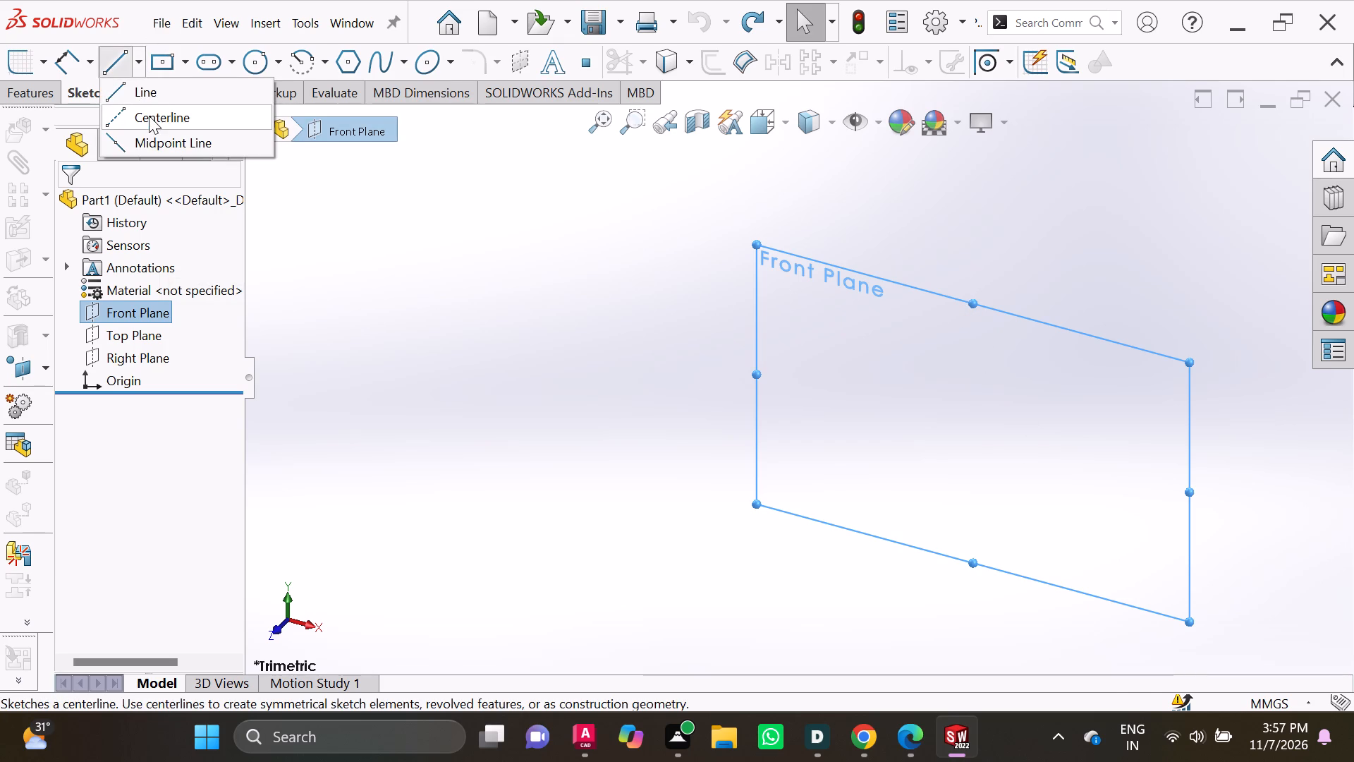
{"action": "left_click", "coordinate": [149, 116]}
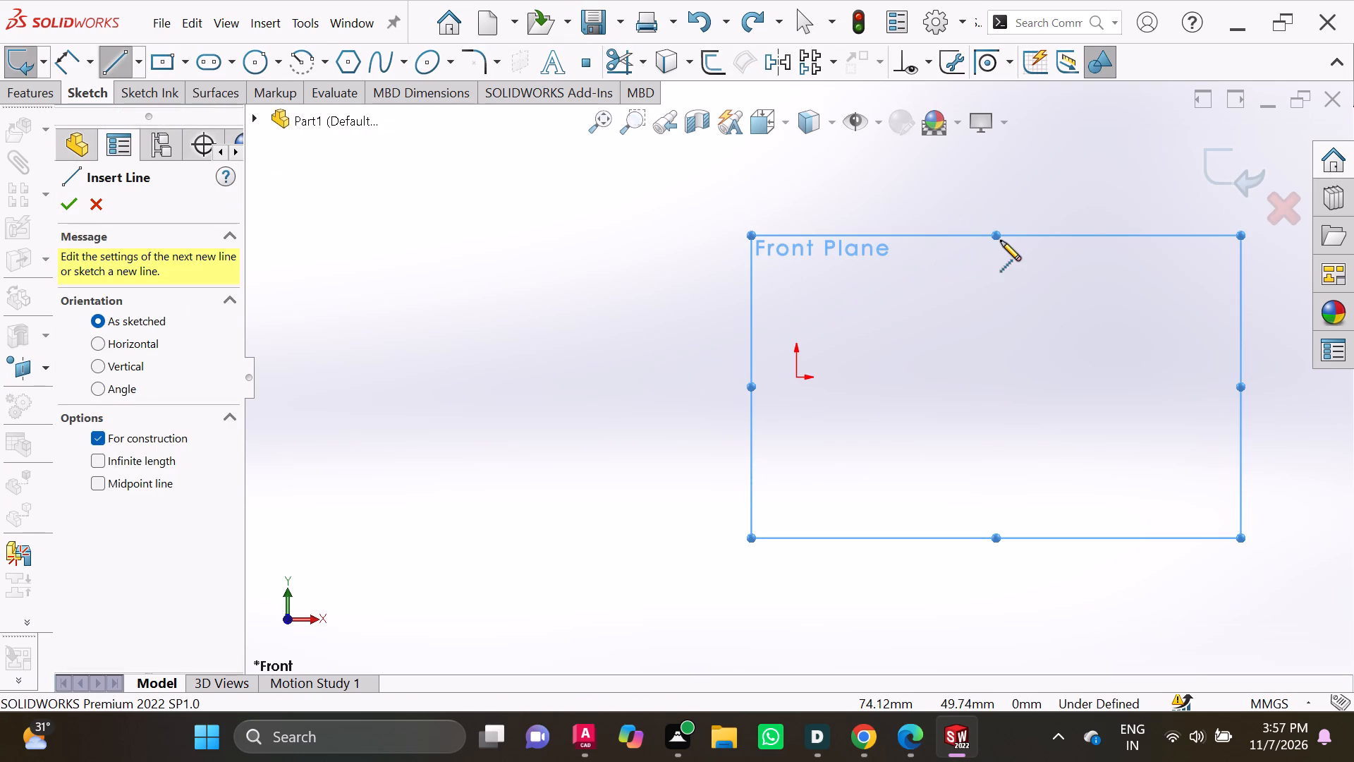
{"action": "double_click", "coordinate": [800, 236]}
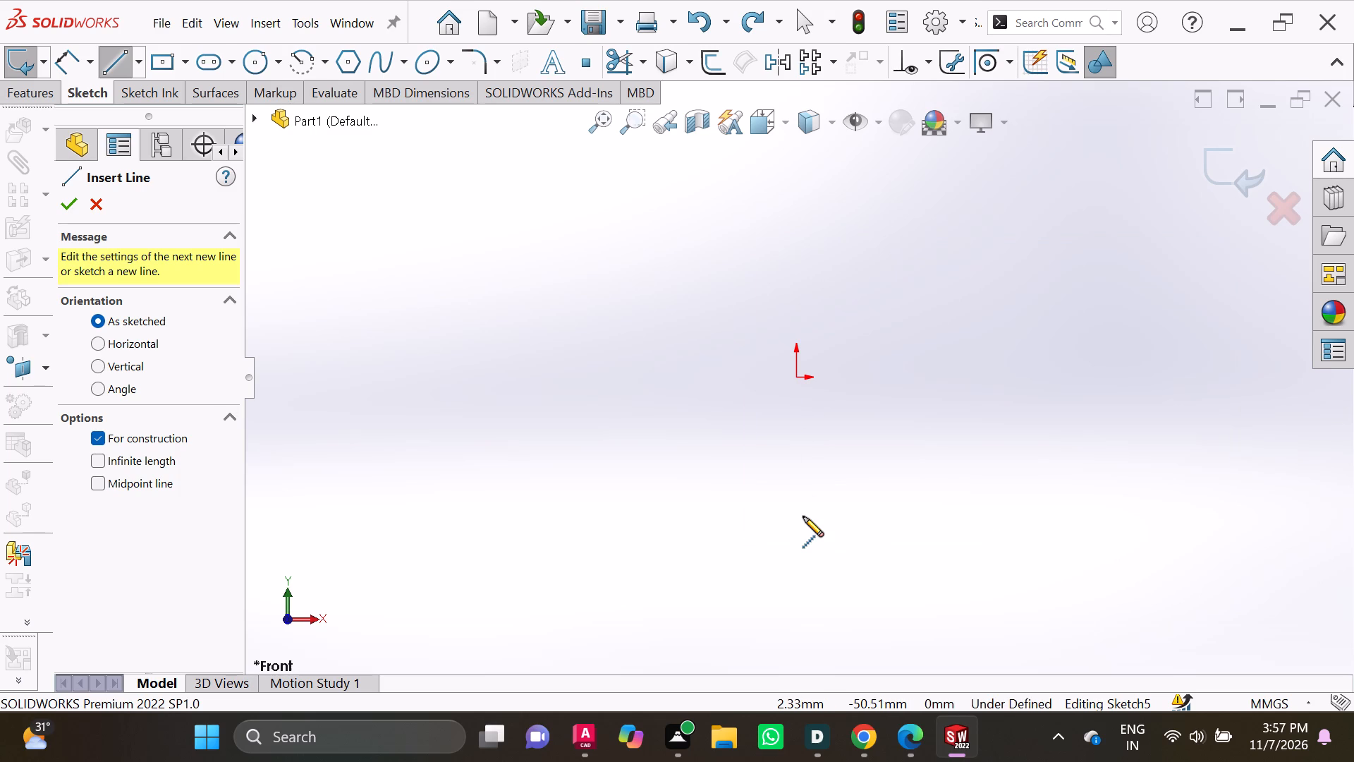
{"action": "left_click_drag", "start_coordinate": [793, 512], "coordinate": [794, 502]}
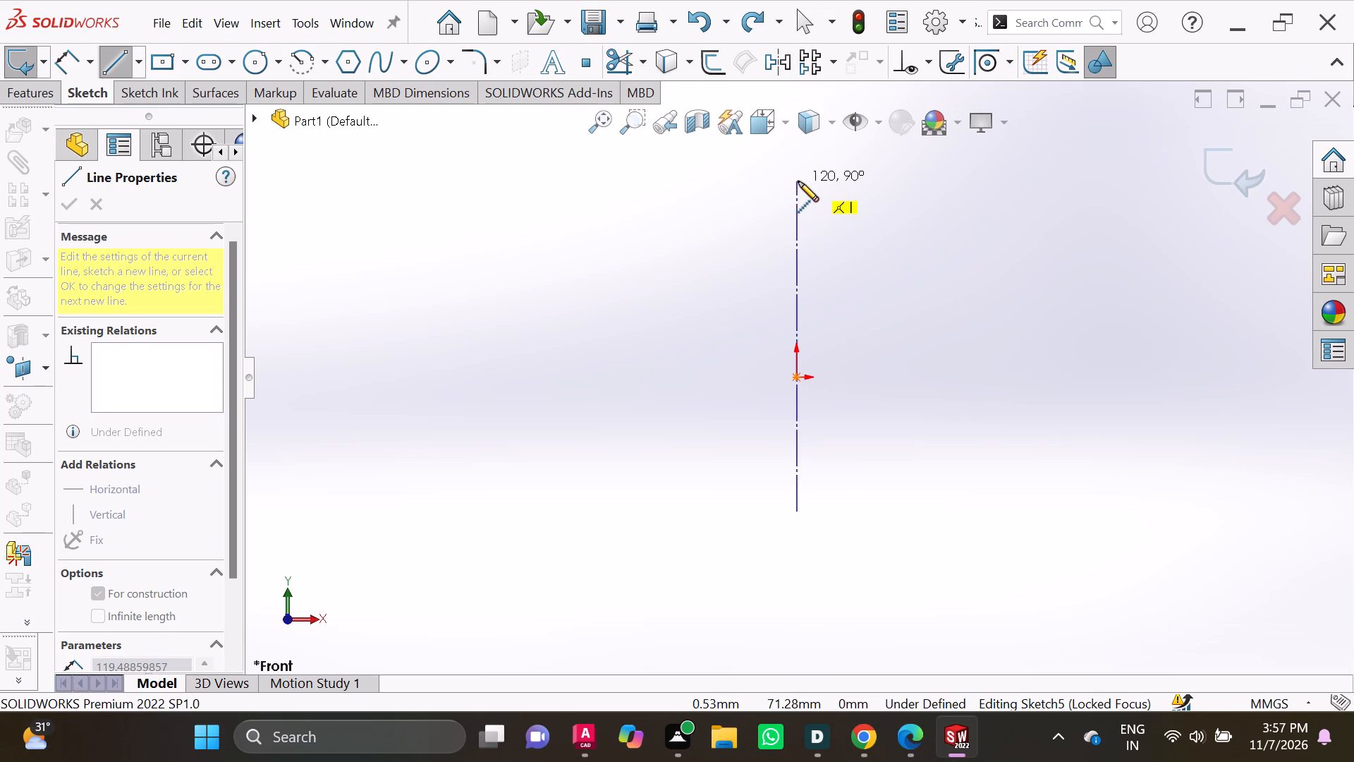
{"action": "left_click", "coordinate": [798, 181]}
{"action": "key", "text": "Escape"}
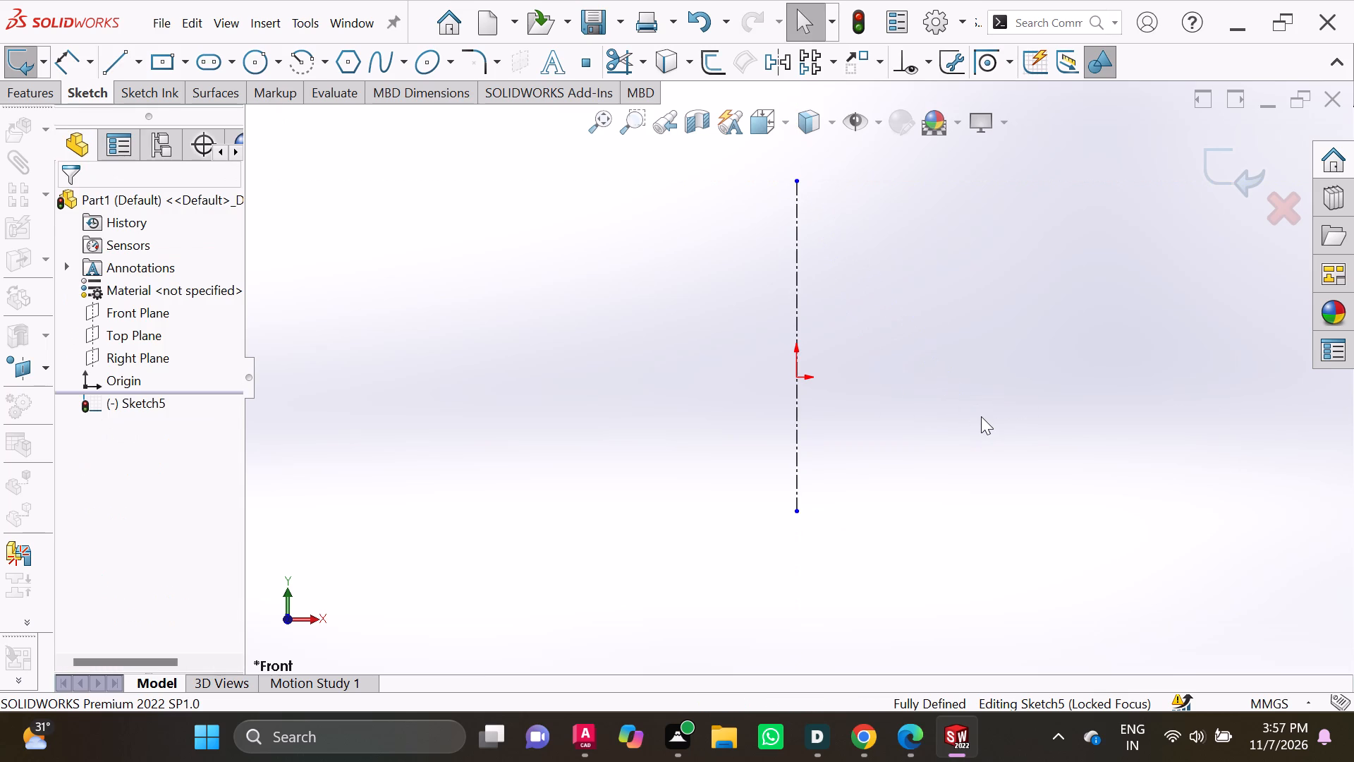
Sketch a horizontal centerline about 185 mm long through the origin, crossing the vertical one.
{"action": "left_click", "coordinate": [141, 64]}
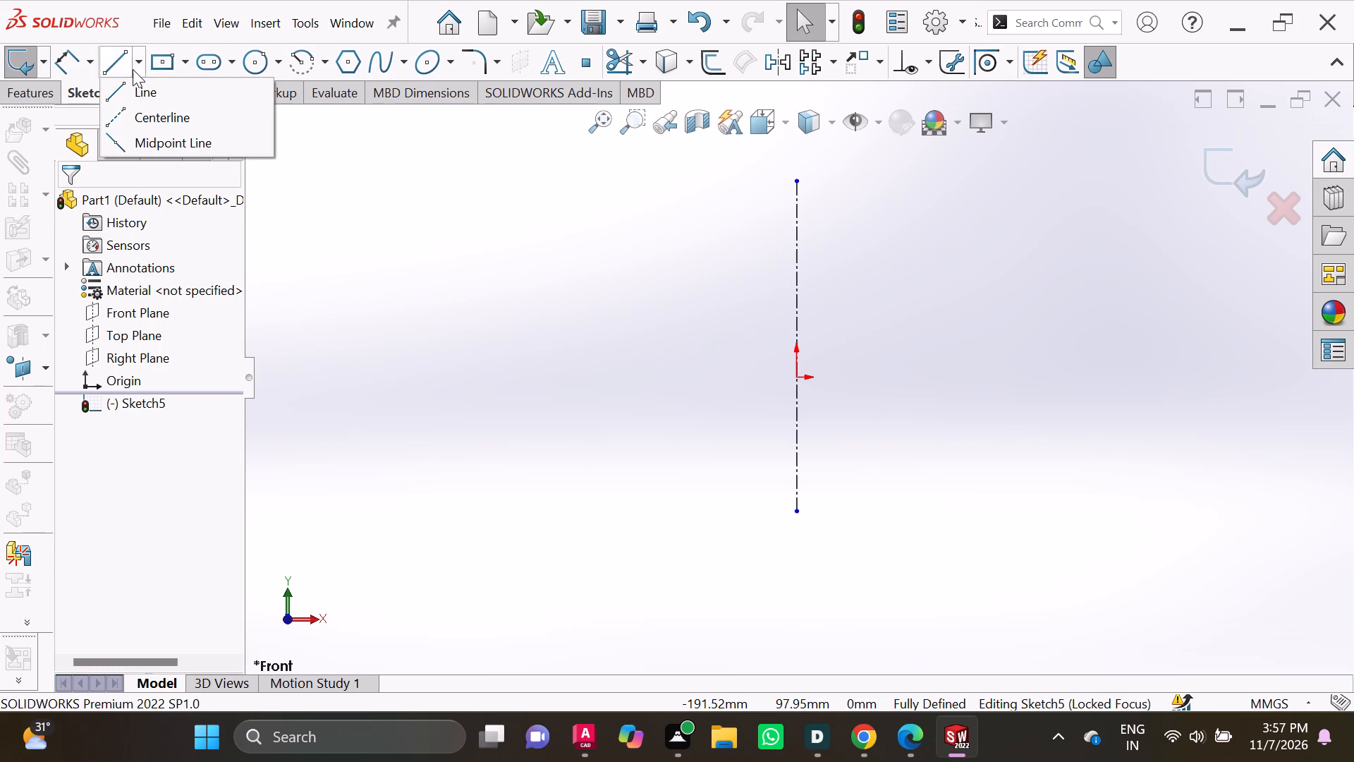
{"action": "left_click", "coordinate": [140, 113]}
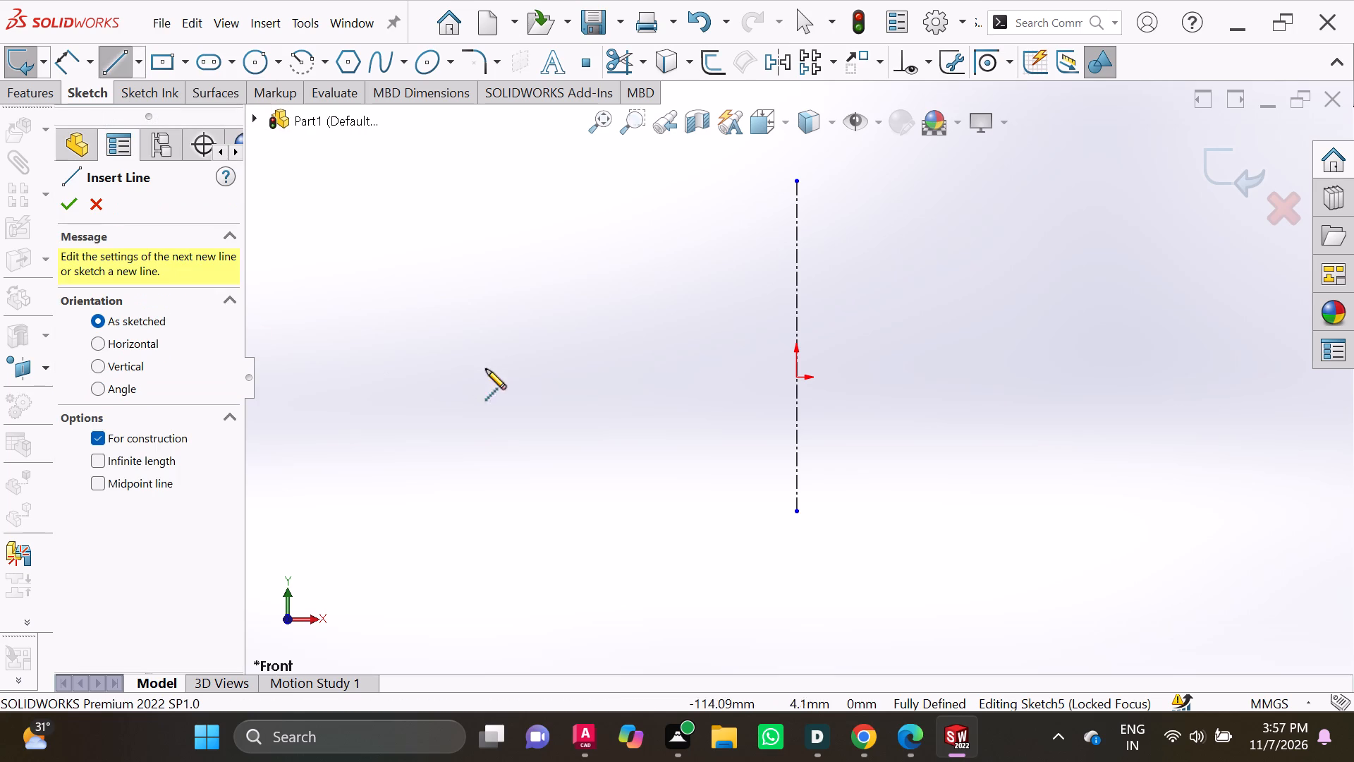
{"action": "left_click", "coordinate": [550, 374]}
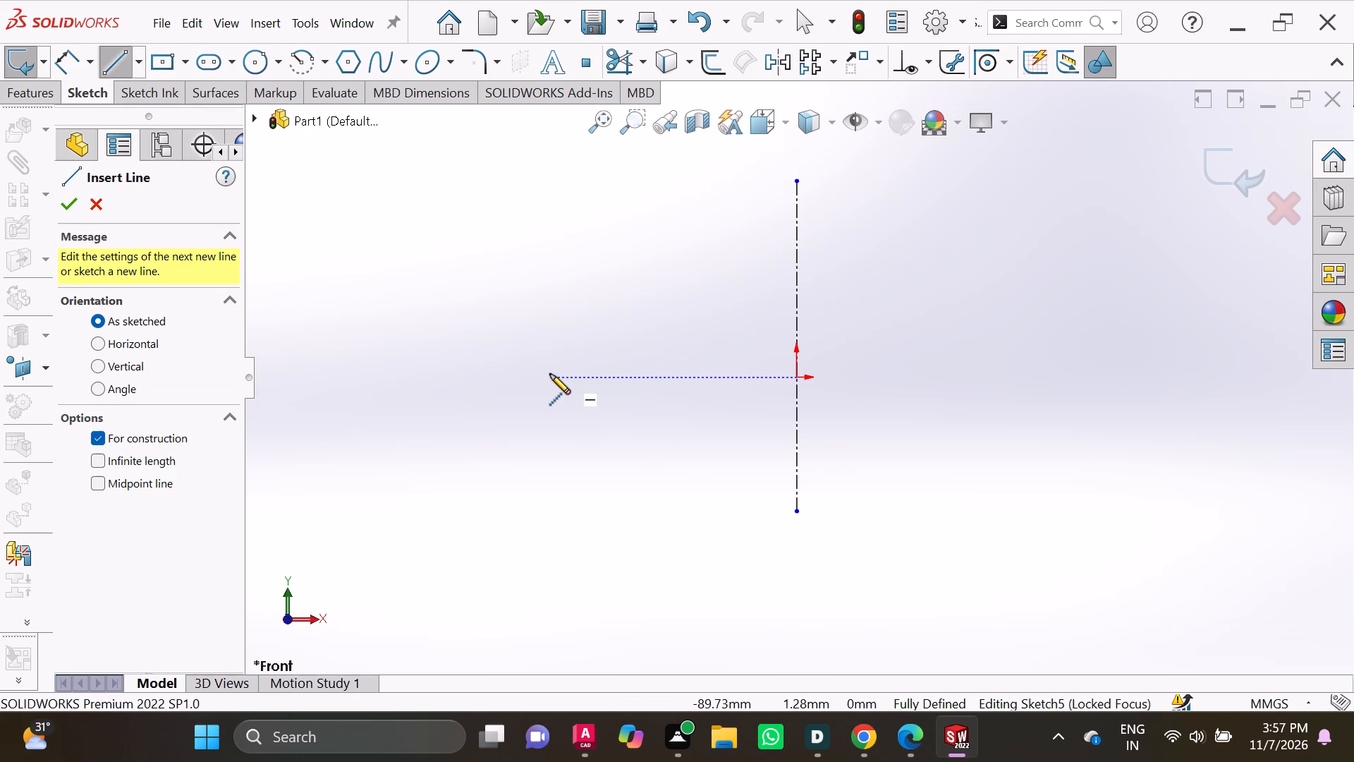
{"action": "left_click", "coordinate": [1059, 376]}
{"action": "key", "text": "Escape"}
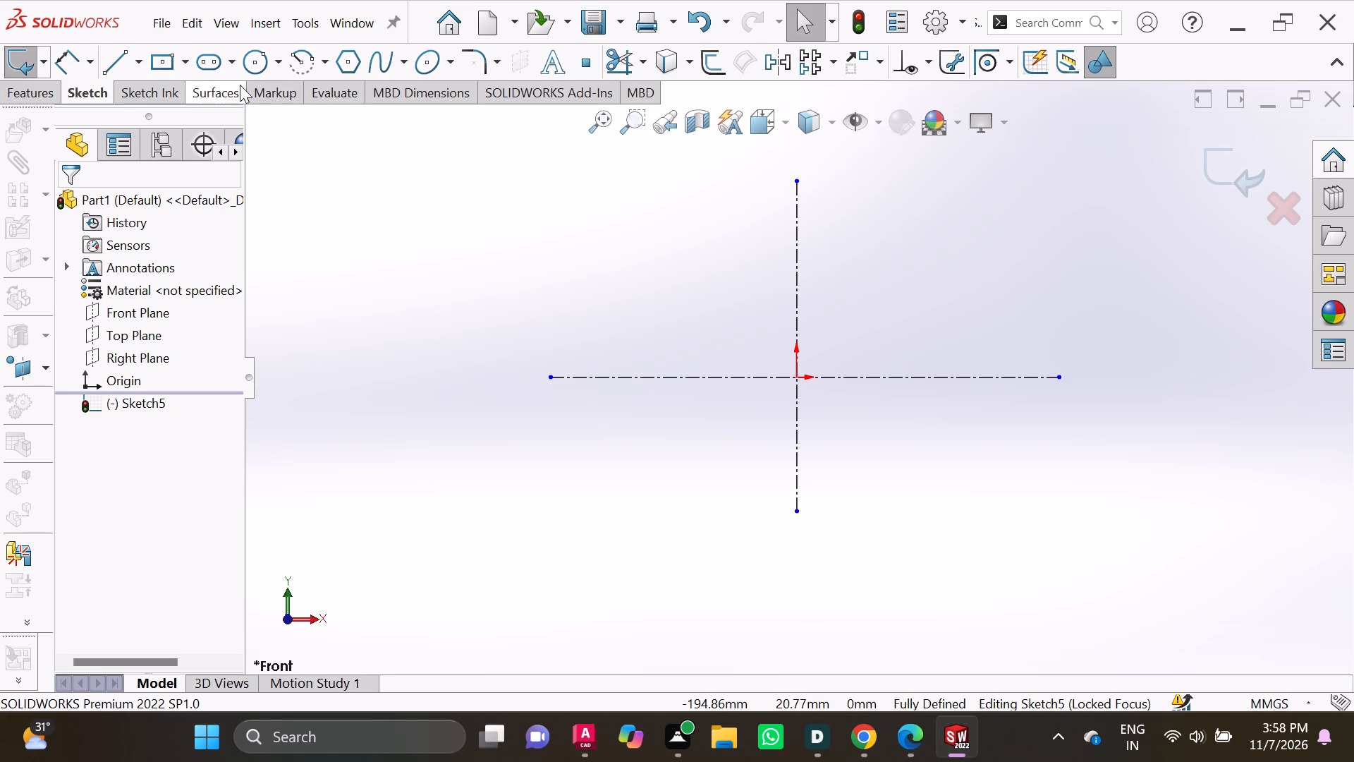
Sketch a circle of about 31 mm radius centred on the origin.
{"action": "left_click", "coordinate": [281, 61]}
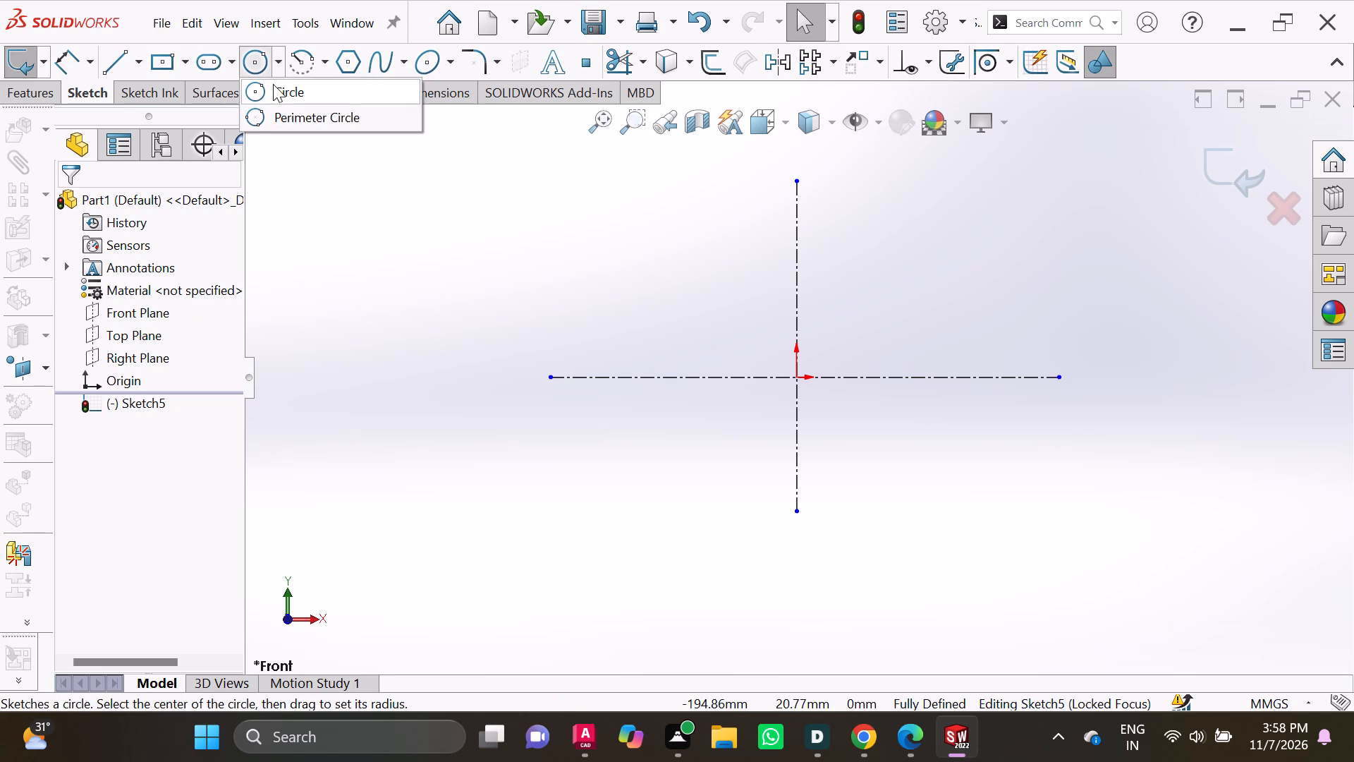
{"action": "left_click", "coordinate": [273, 84]}
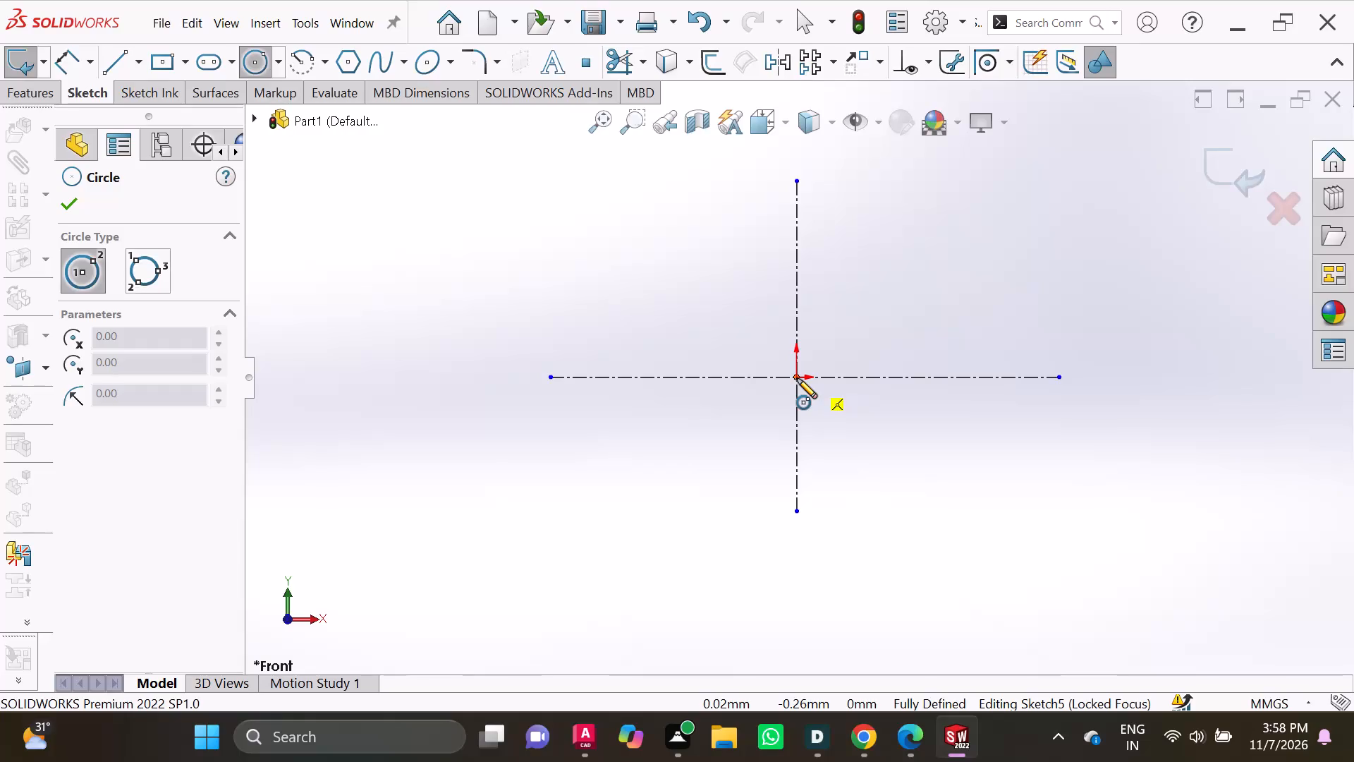
{"action": "left_click", "coordinate": [797, 378]}
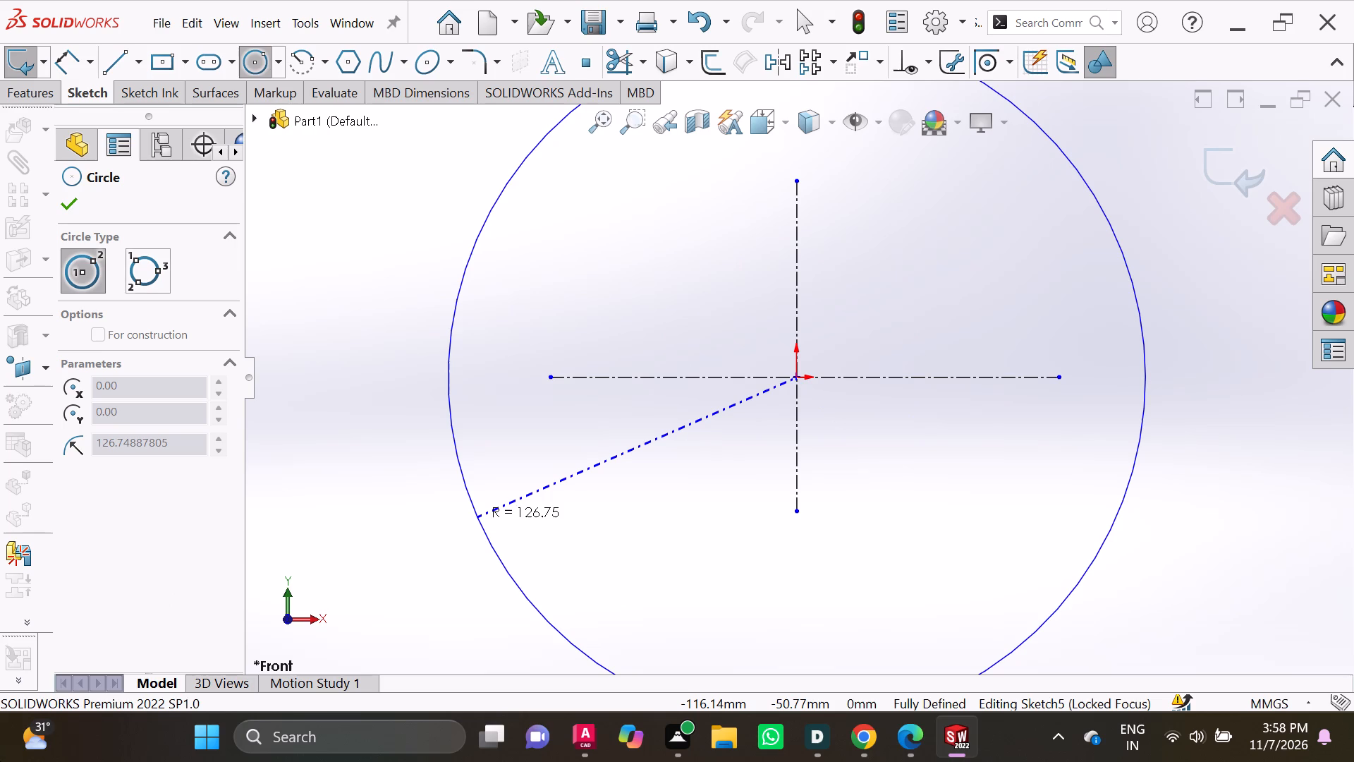
{"action": "left_click", "coordinate": [882, 368]}
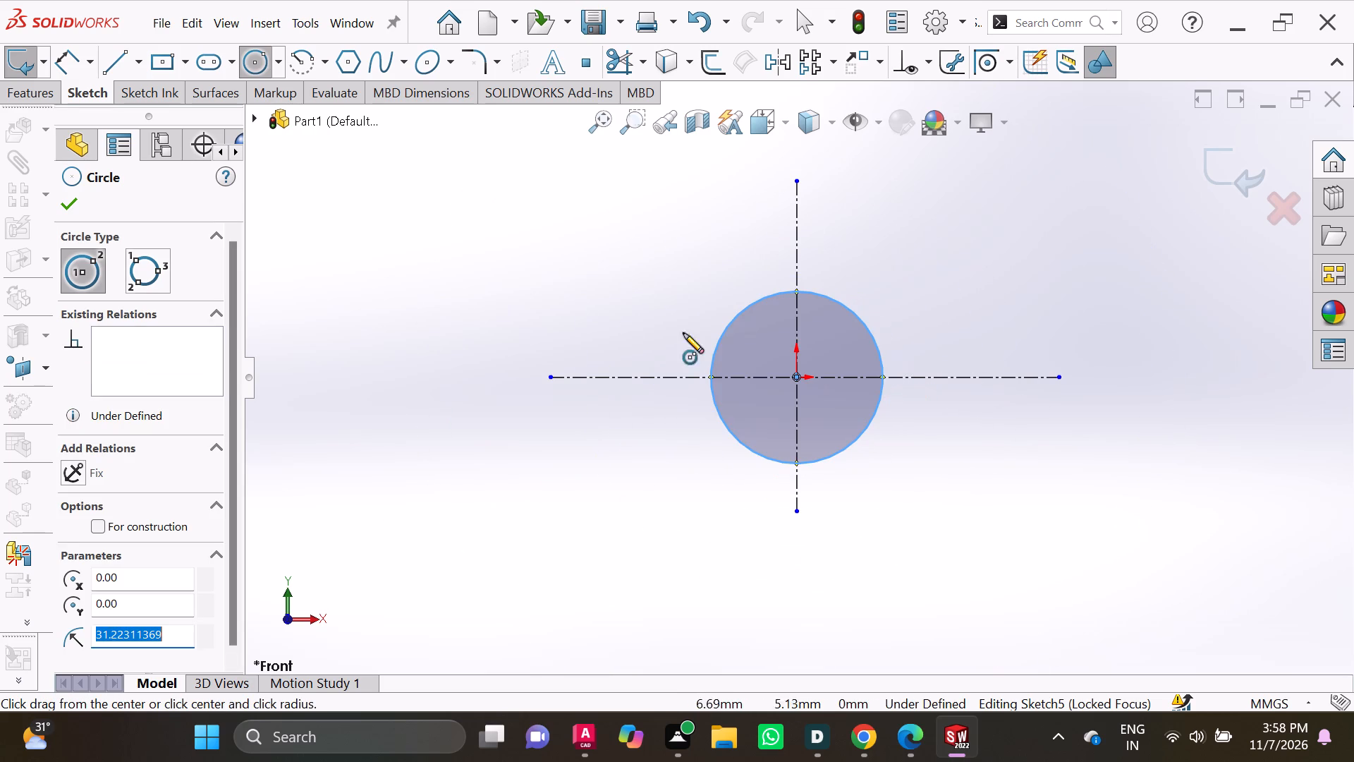
Dimension the circle's diameter and set it to 20 mm.
{"action": "left_click", "coordinate": [66, 51]}
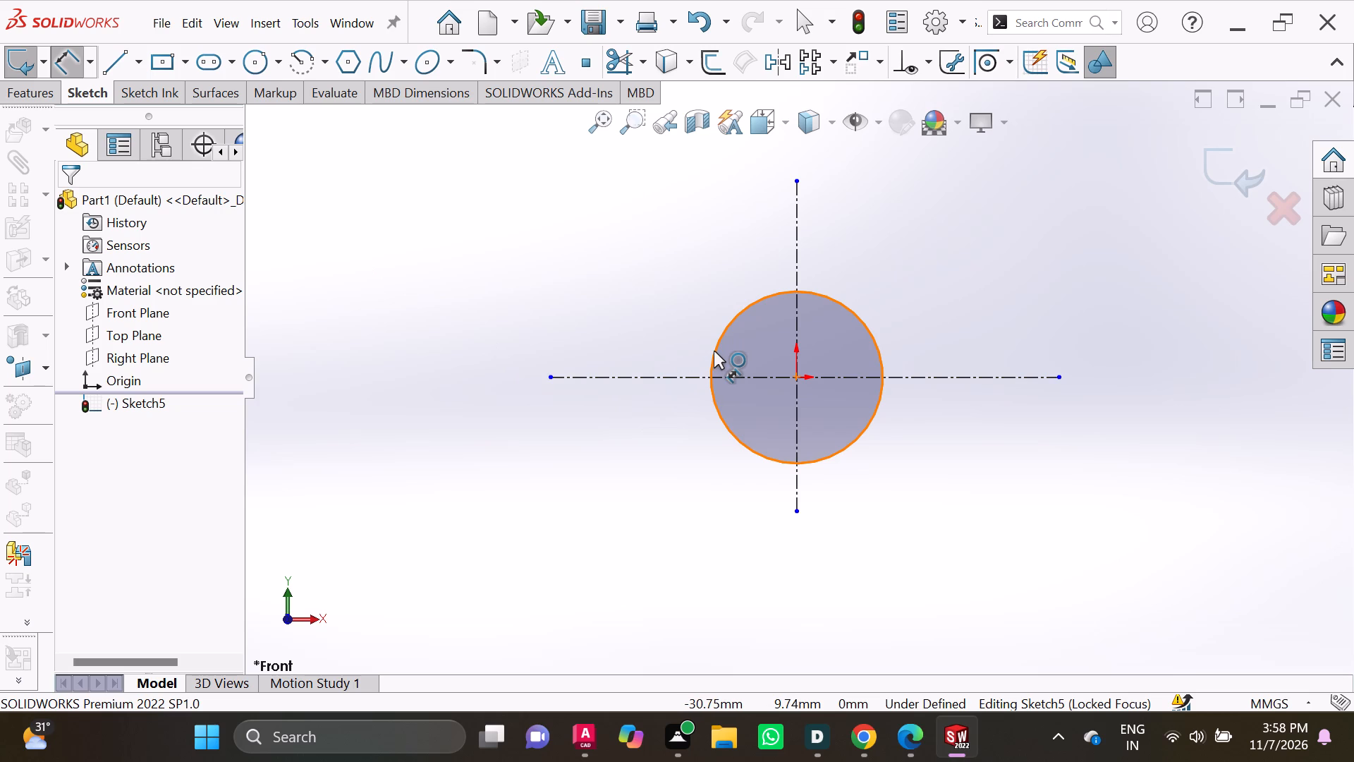
{"action": "left_click", "coordinate": [716, 352]}
{"action": "left_click", "coordinate": [635, 330]}
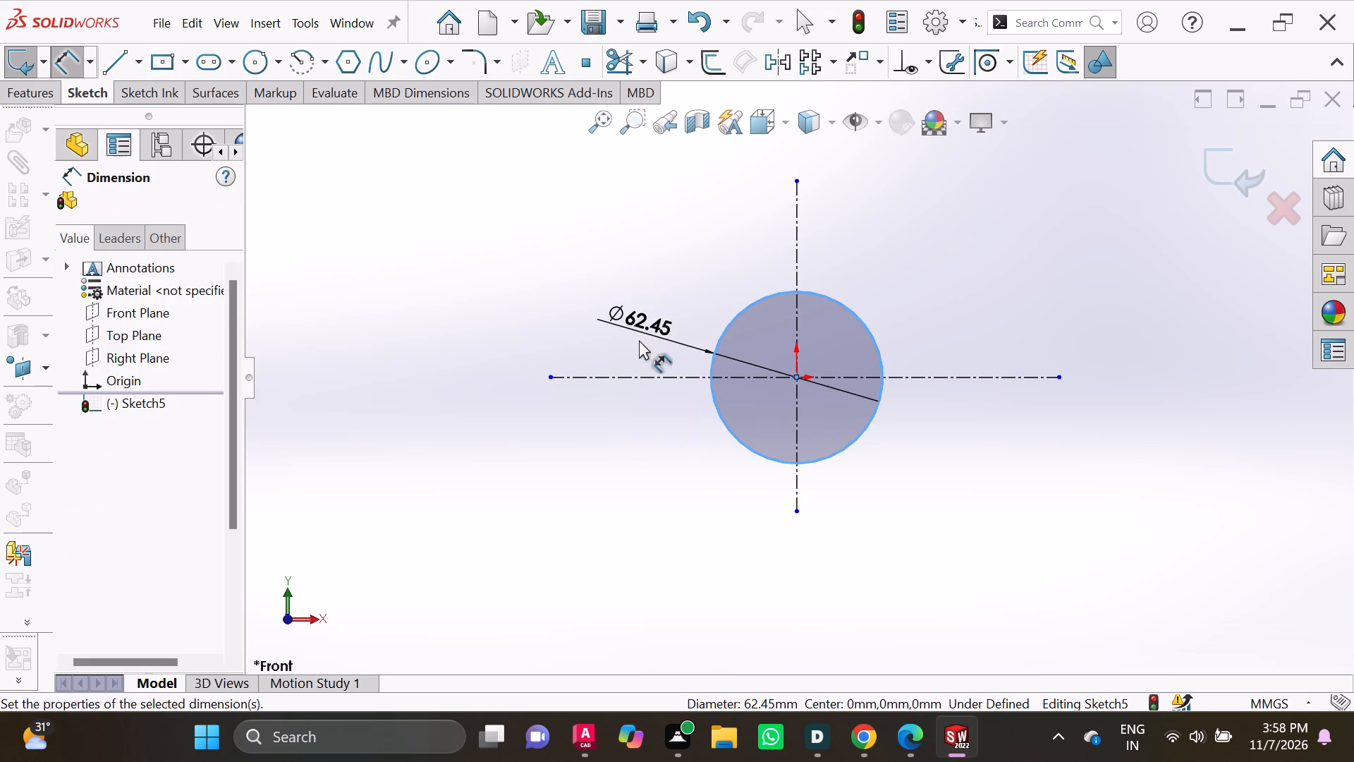
{"action": "type", "text": "20"}
{"action": "key", "text": "Return"}
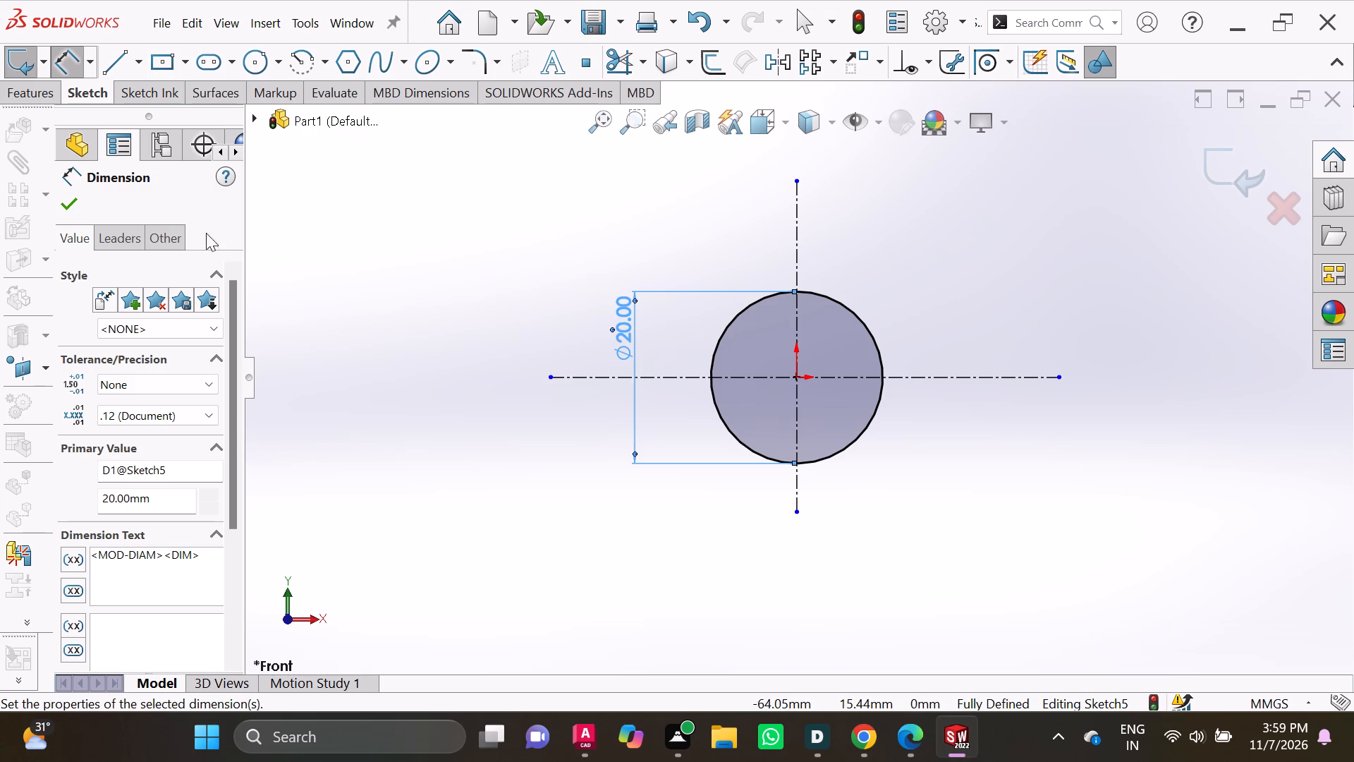
Extrude the 20 mm circle as a blind boss 80 mm deep in the reversed direction.
{"action": "left_click", "coordinate": [18, 92]}
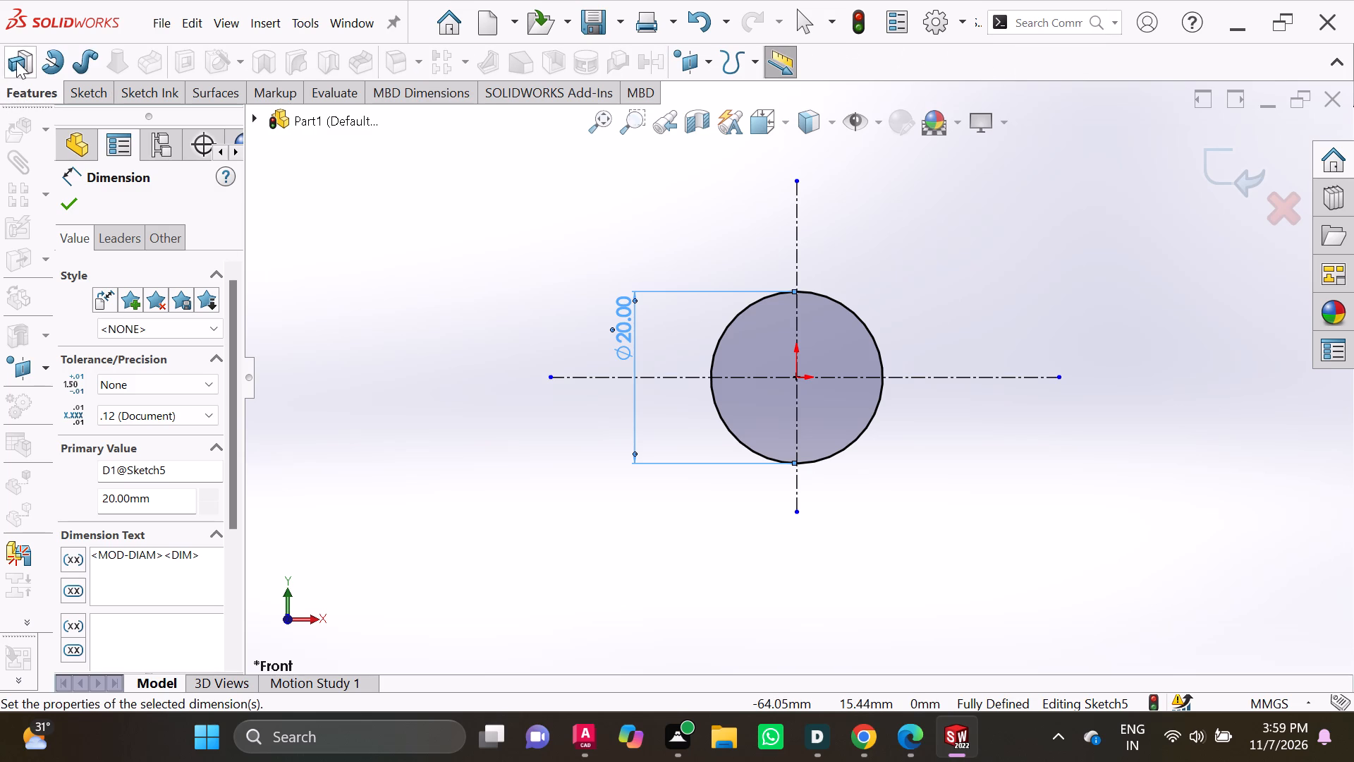
{"action": "left_click", "coordinate": [19, 61]}
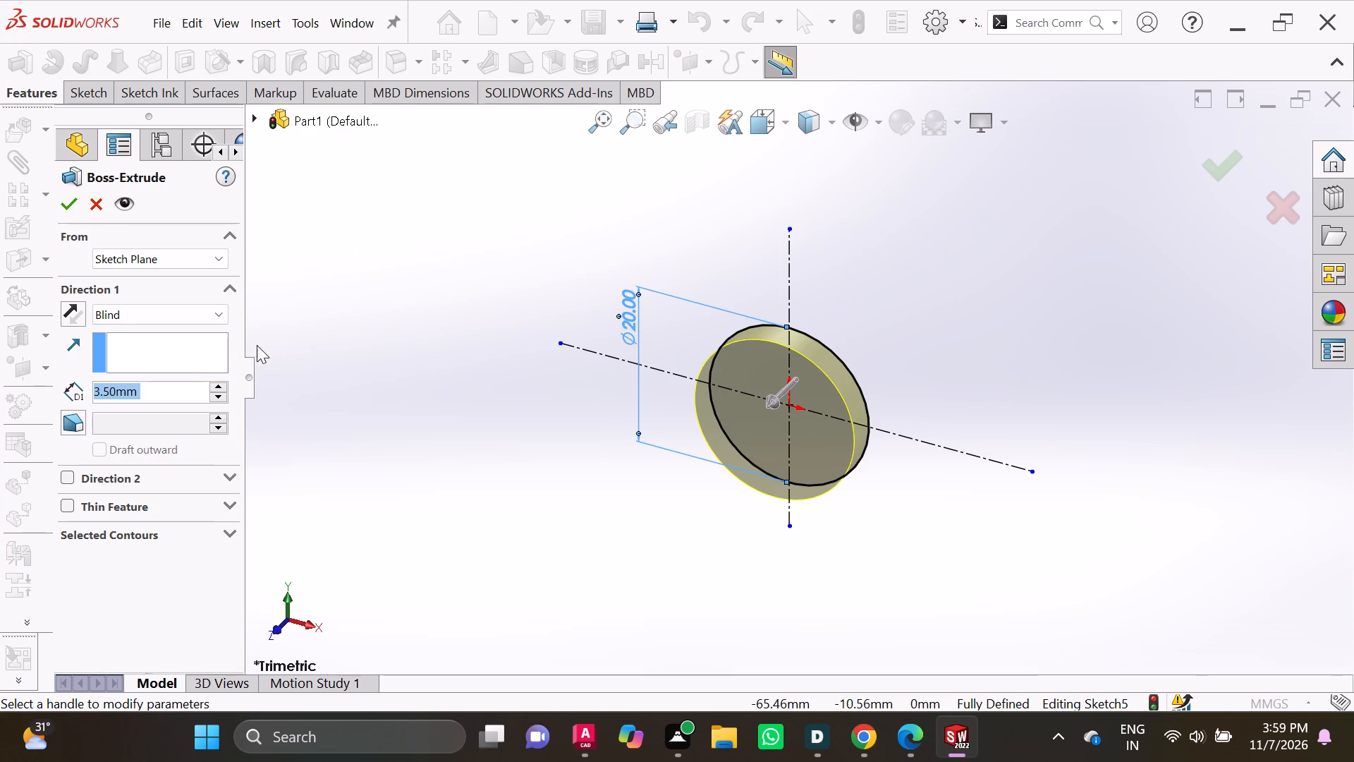
{"action": "left_click", "coordinate": [72, 313]}
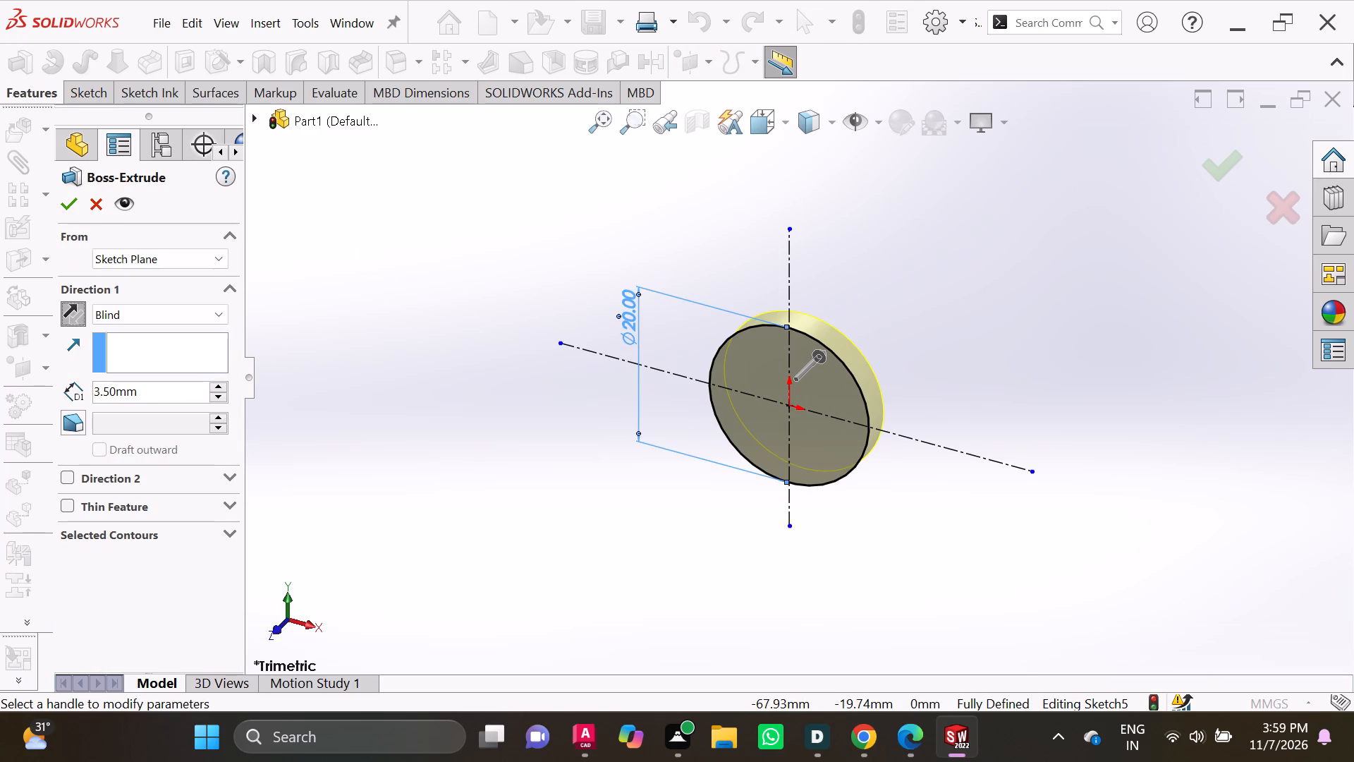
{"action": "left_click", "coordinate": [157, 394]}
{"action": "key", "text": "BackSpace"}
{"action": "key", "text": "BackSpace"}
{"action": "key", "text": "BackSpace"}
{"action": "key", "text": "BackSpace"}
{"action": "key", "text": "BackSpace"}
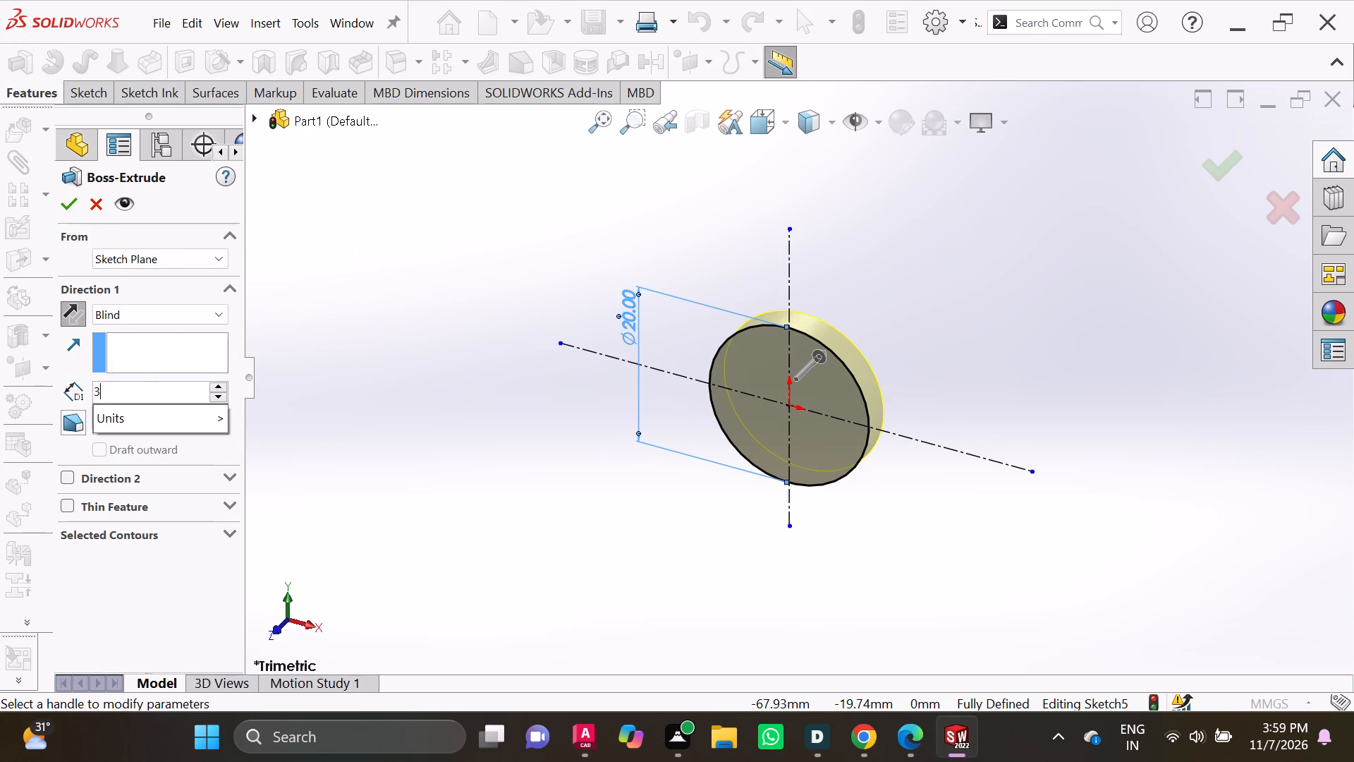
{"action": "key", "text": "BackSpace"}
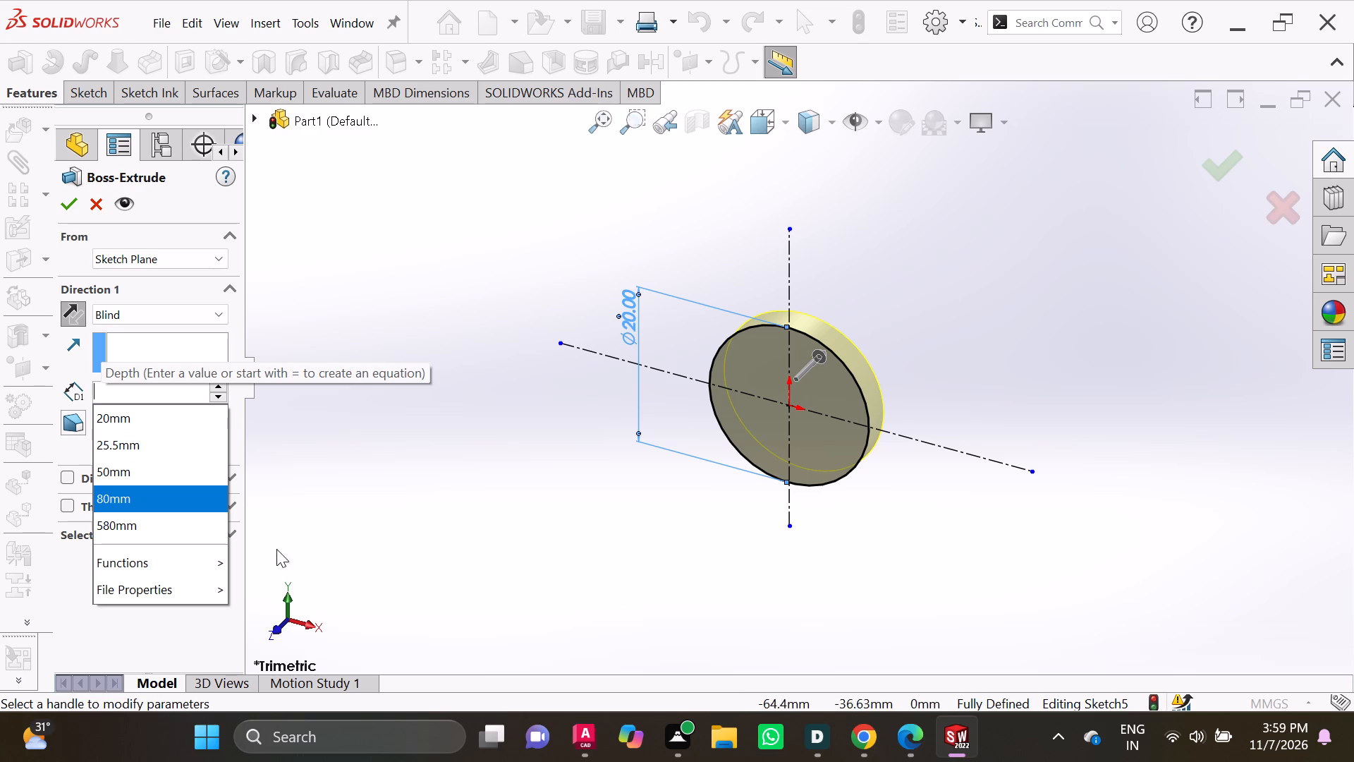
{"action": "left_click", "coordinate": [168, 497]}
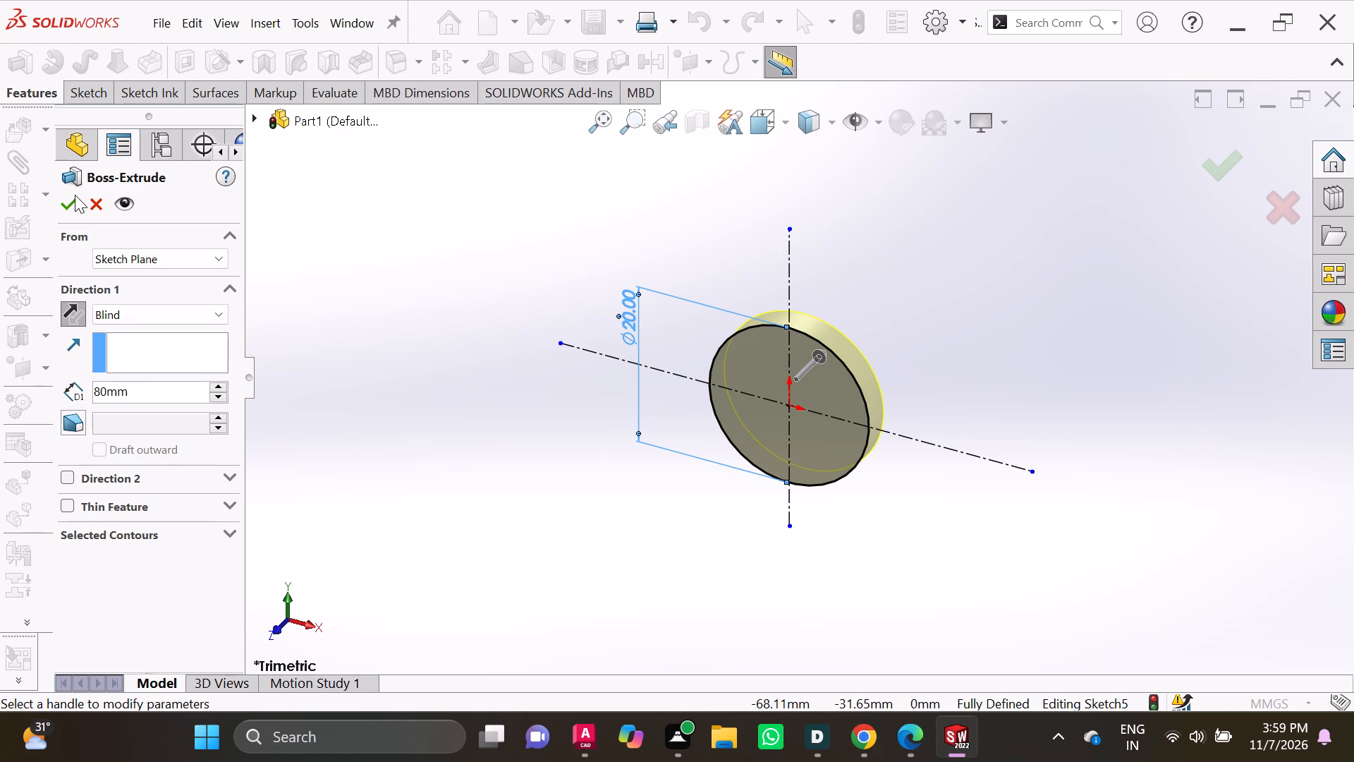
{"action": "left_click", "coordinate": [75, 195]}
Examine the extruded cylinder at different zoom levels and from different angles.
{"action": "scroll", "coordinate": [1138, 337], "scroll_direction": "down", "scroll_amount": 2}
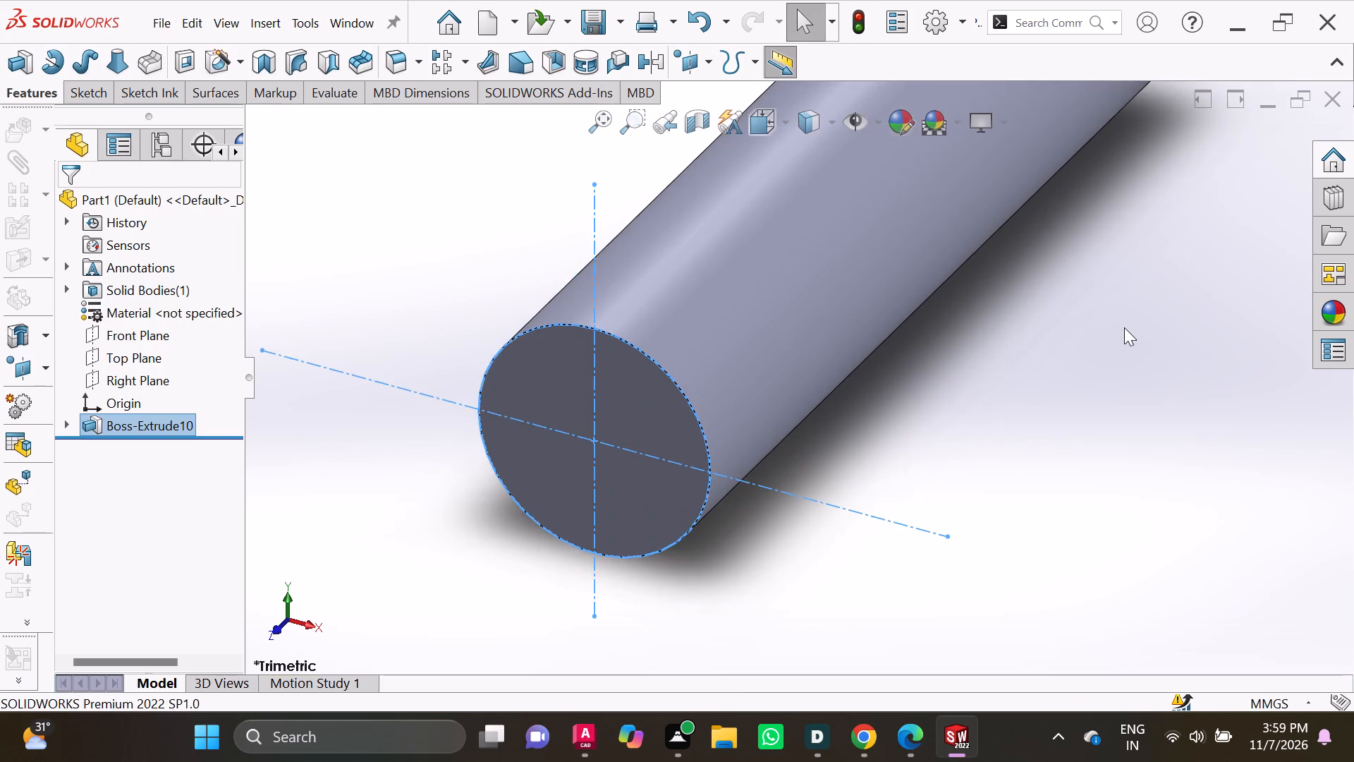
{"action": "scroll", "coordinate": [1094, 308], "scroll_direction": "up", "scroll_amount": 2}
{"action": "scroll", "coordinate": [1071, 296], "scroll_direction": "down", "scroll_amount": 2}
{"action": "scroll", "coordinate": [1071, 296], "scroll_direction": "up", "scroll_amount": 3}
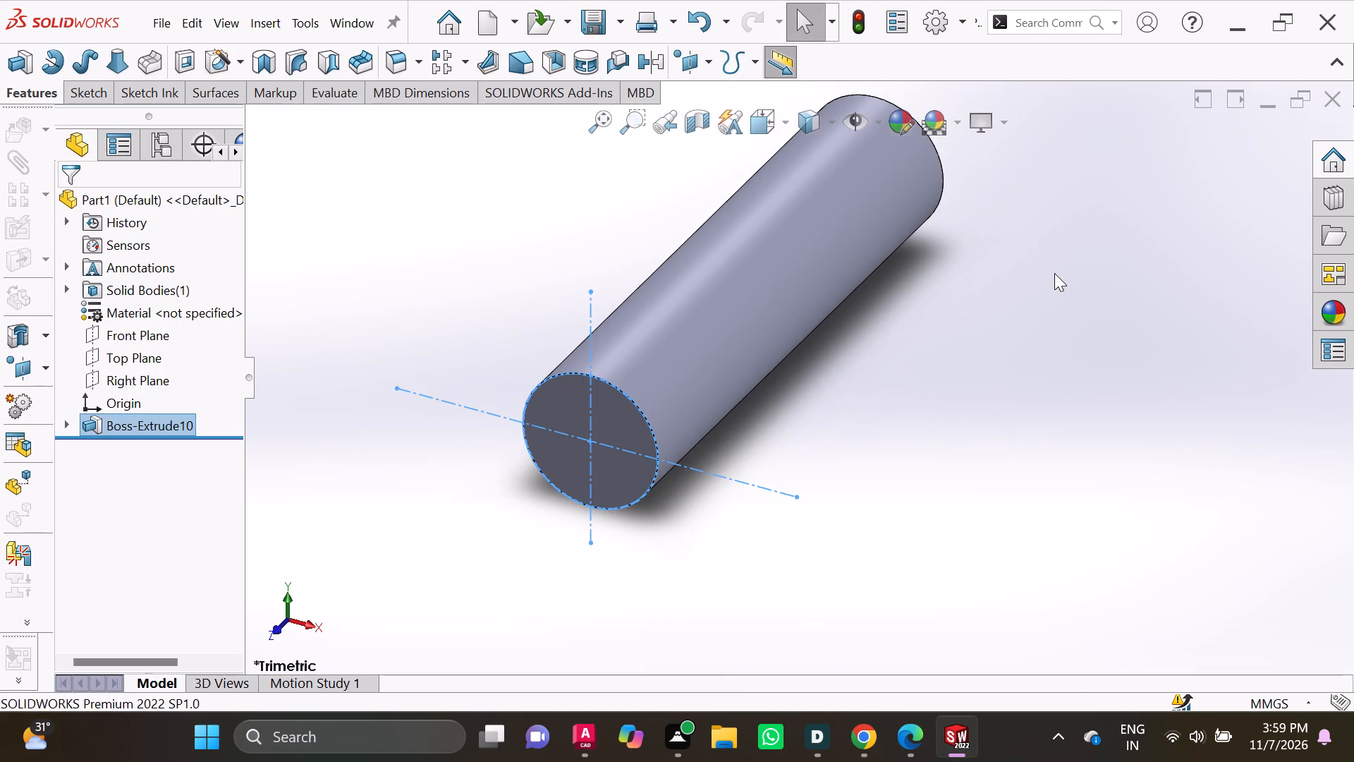
{"action": "scroll", "coordinate": [1054, 272], "scroll_direction": "up", "scroll_amount": 2}
{"action": "middle_click_drag", "start_coordinate": [1002, 247], "coordinate": [991, 272]}
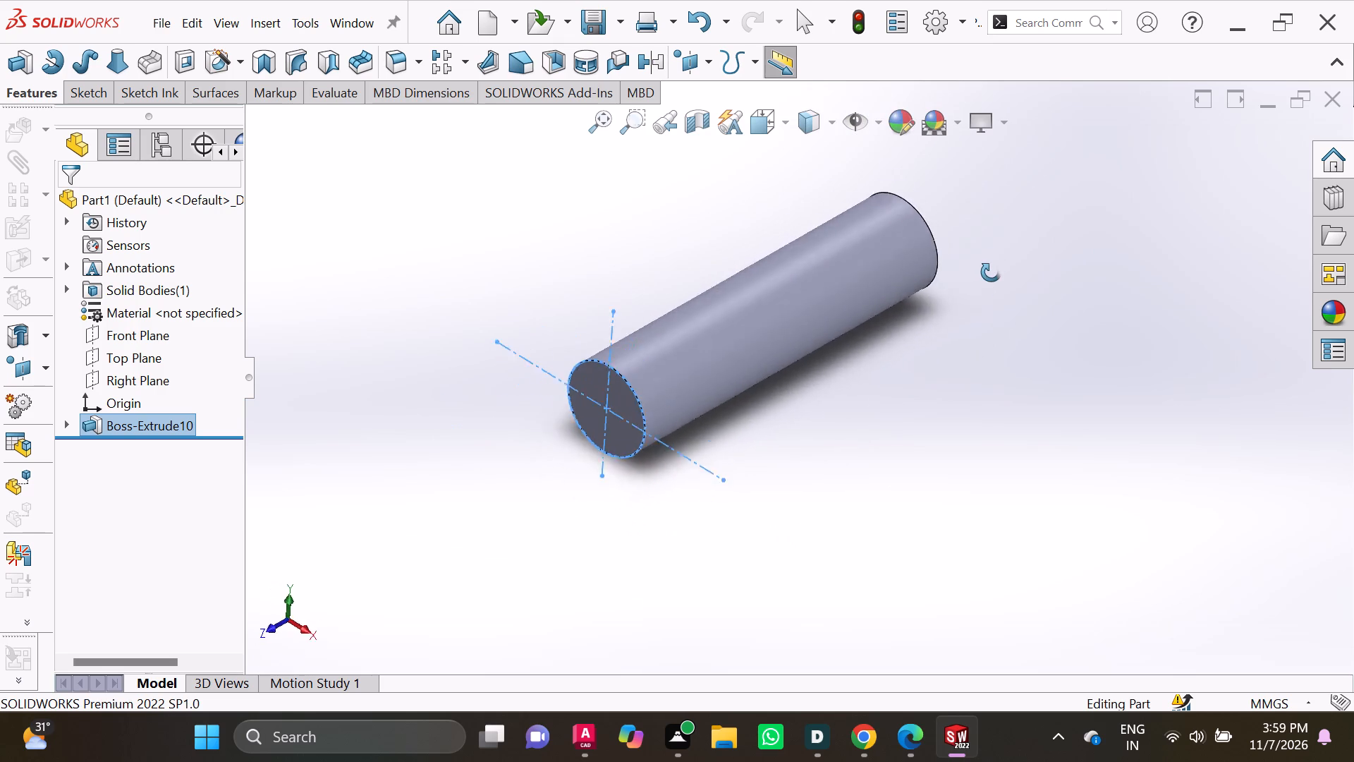
{"action": "middle_click_drag", "start_coordinate": [991, 272], "coordinate": [1035, 284]}
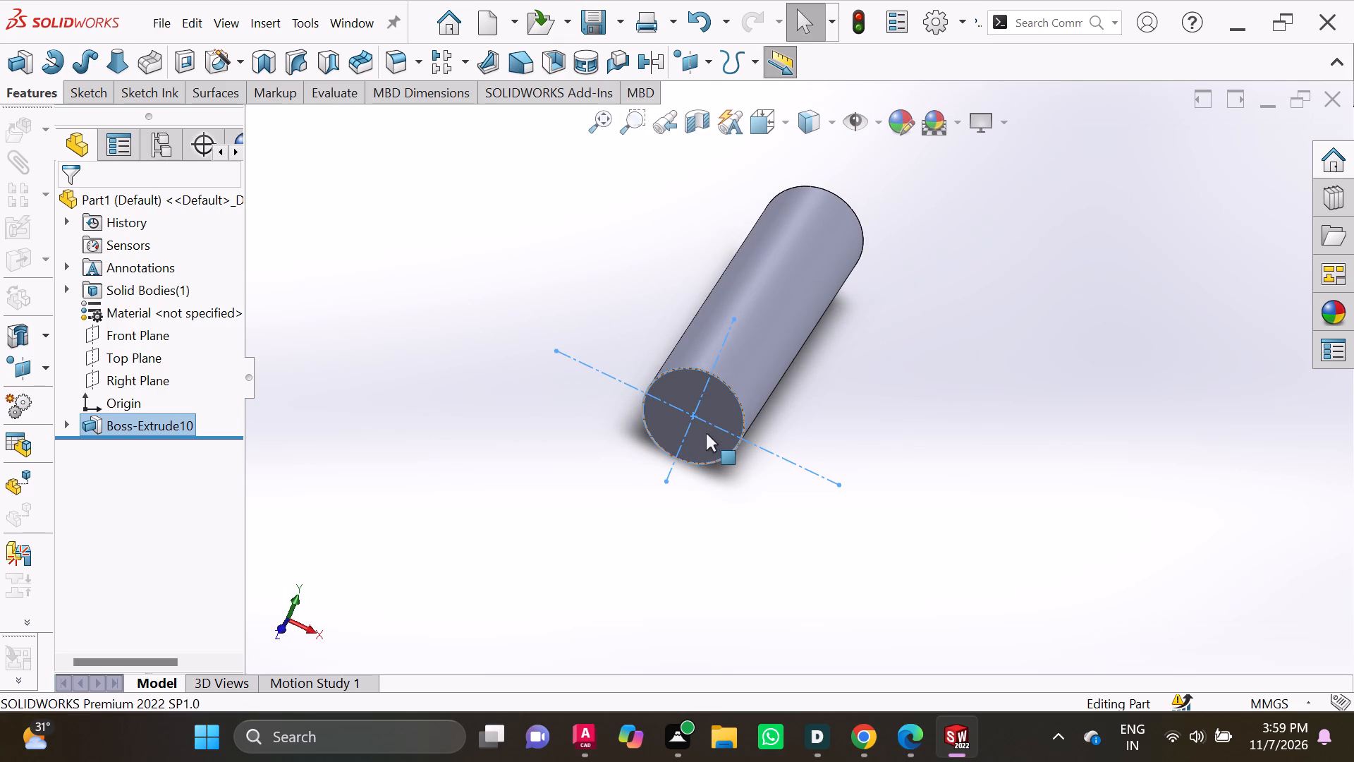
Sketch a circle of about 6 mm radius centred on the origin on the cylinder's front end face.
{"action": "left_click", "coordinate": [702, 435]}
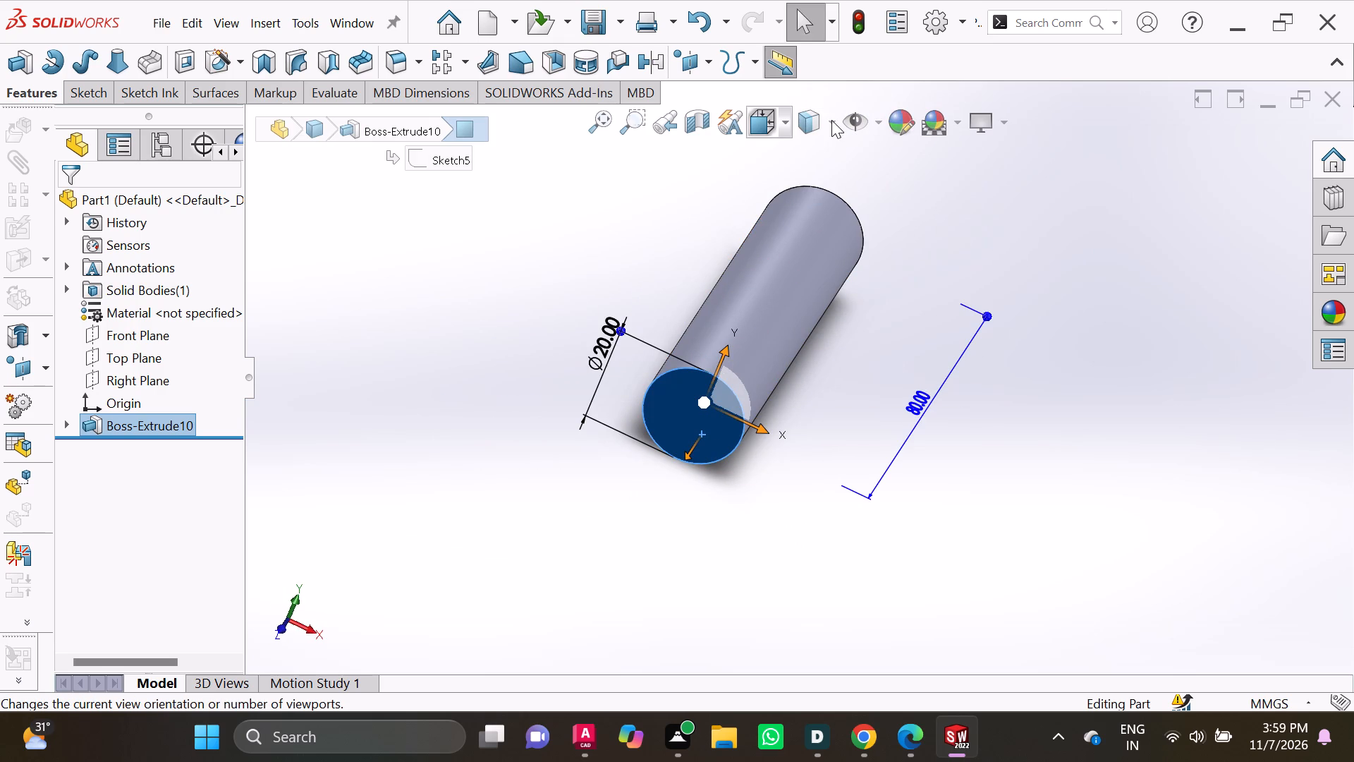
{"action": "left_click", "coordinate": [831, 118]}
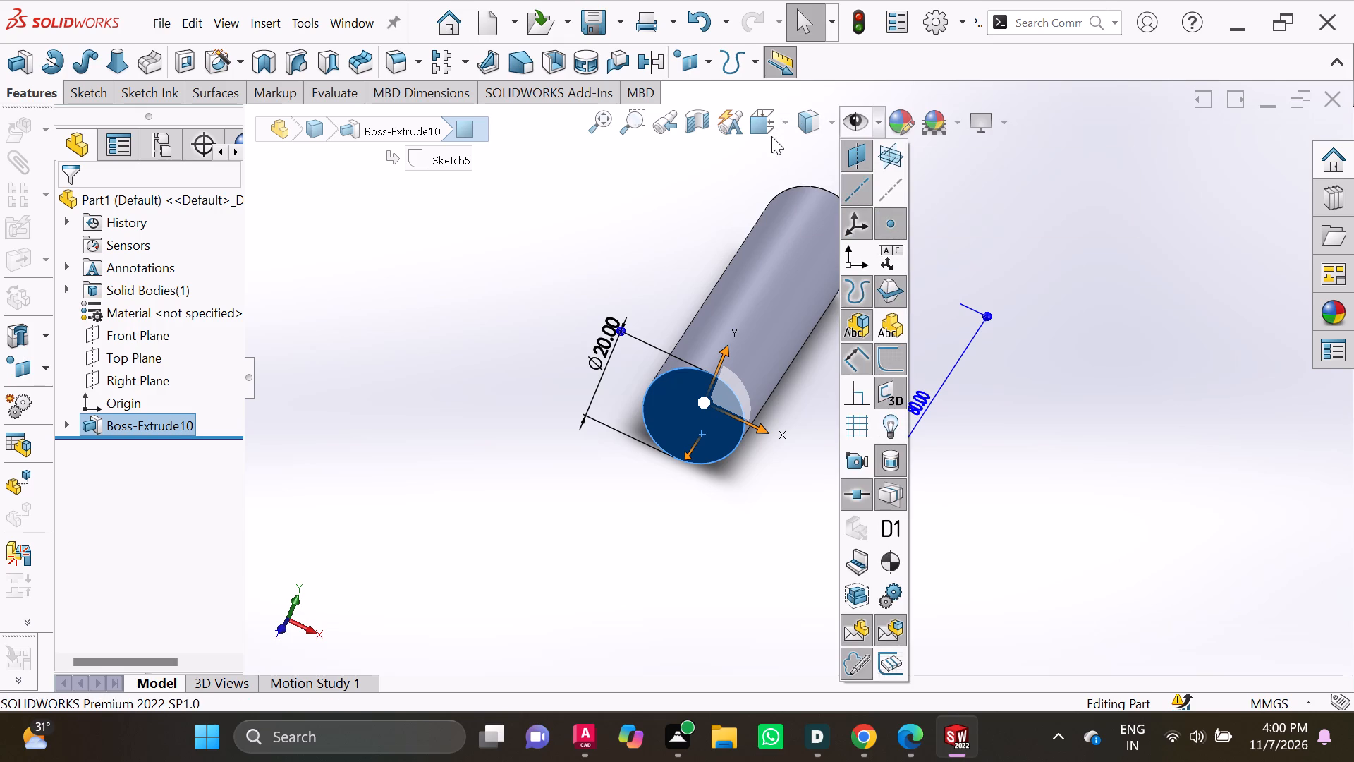
{"action": "left_click", "coordinate": [787, 126]}
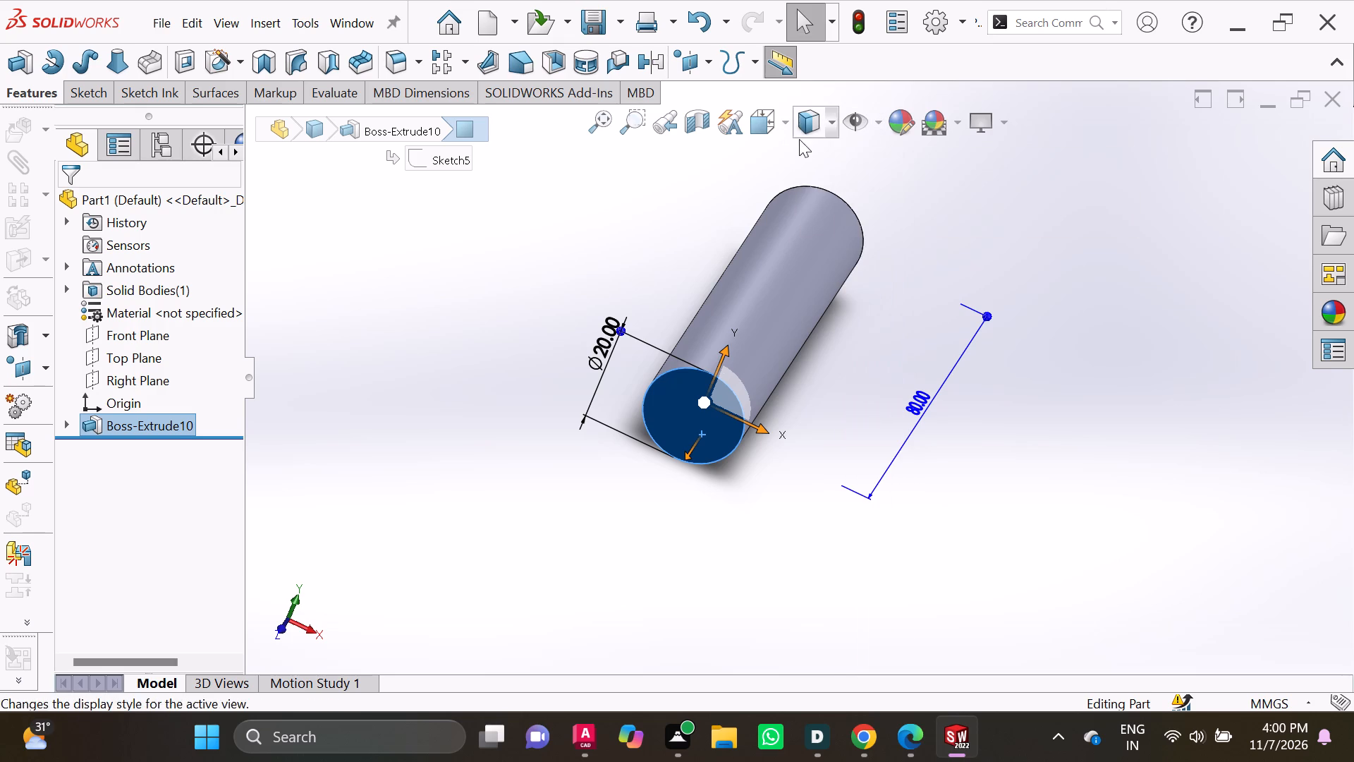
{"action": "left_click", "coordinate": [783, 120]}
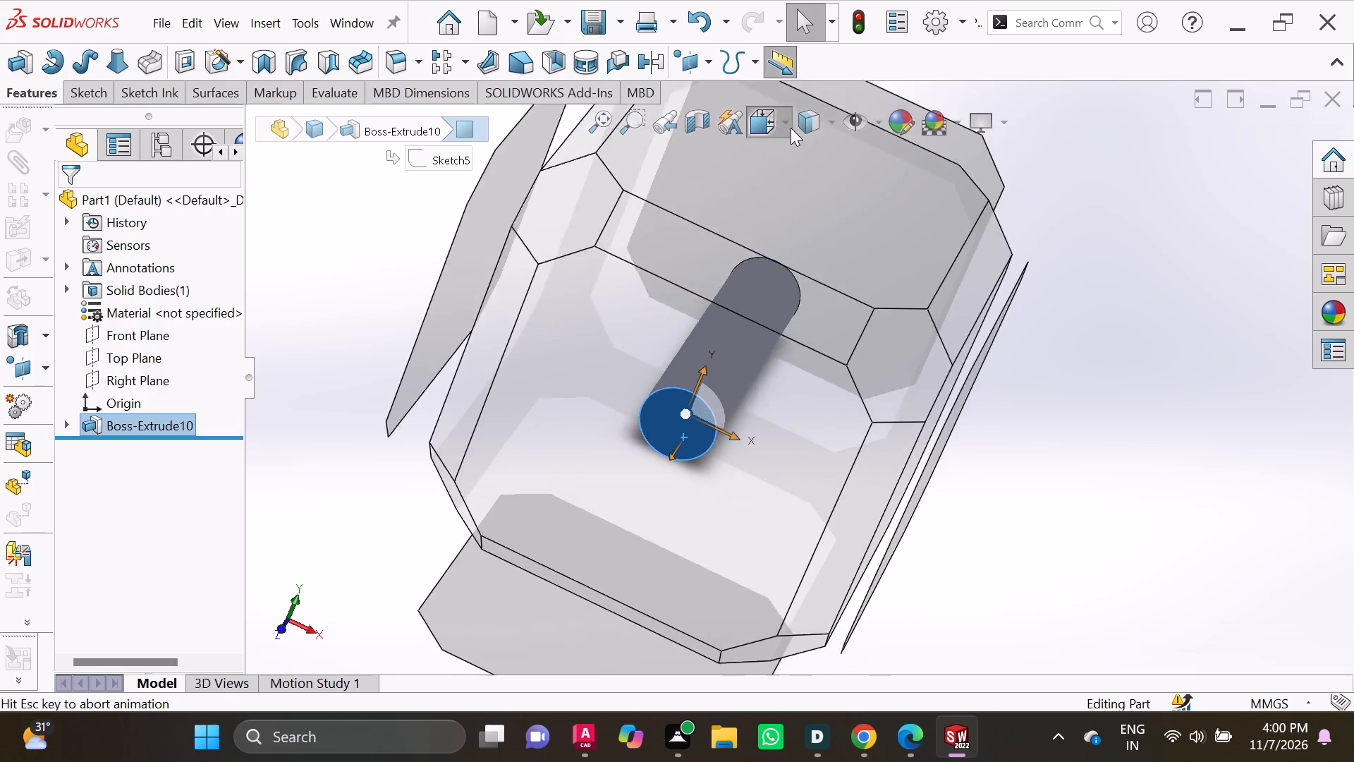
{"action": "left_click", "coordinate": [891, 255]}
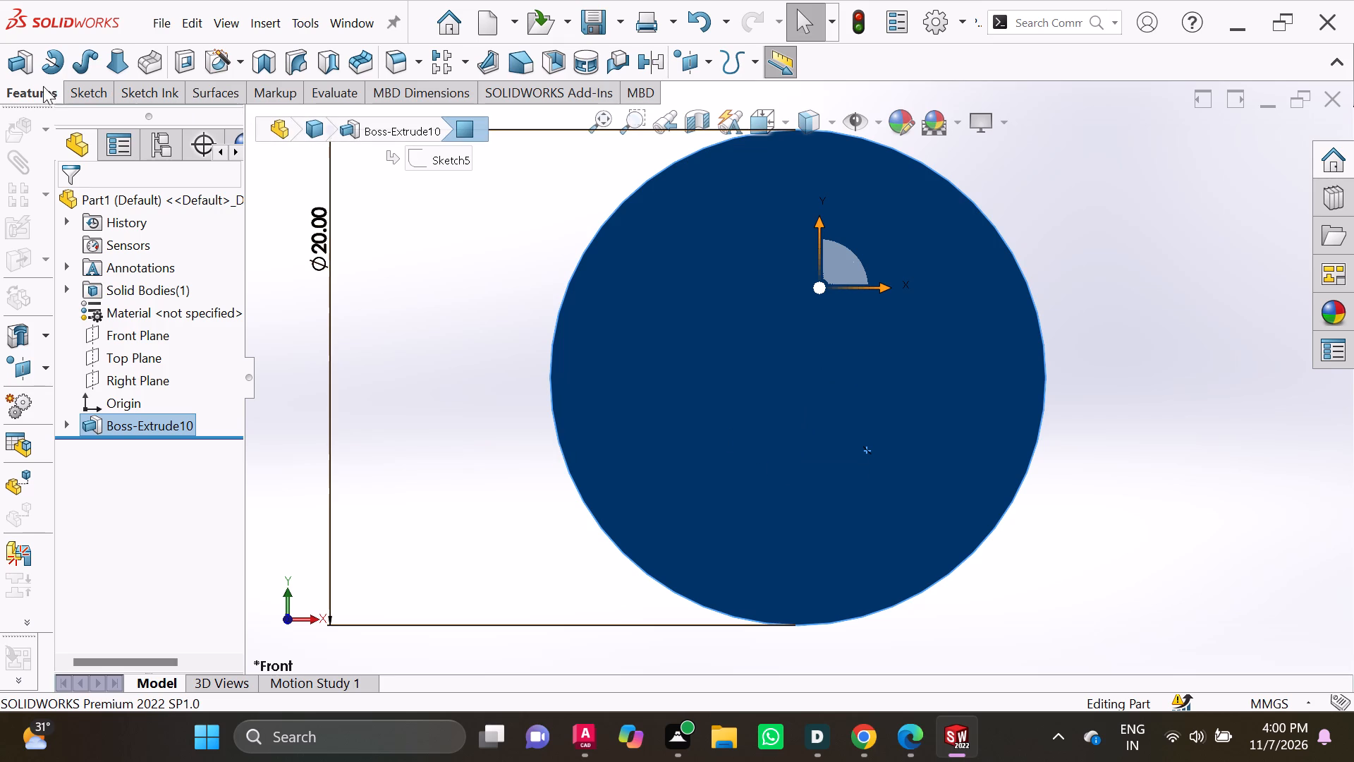
{"action": "left_click", "coordinate": [86, 86]}
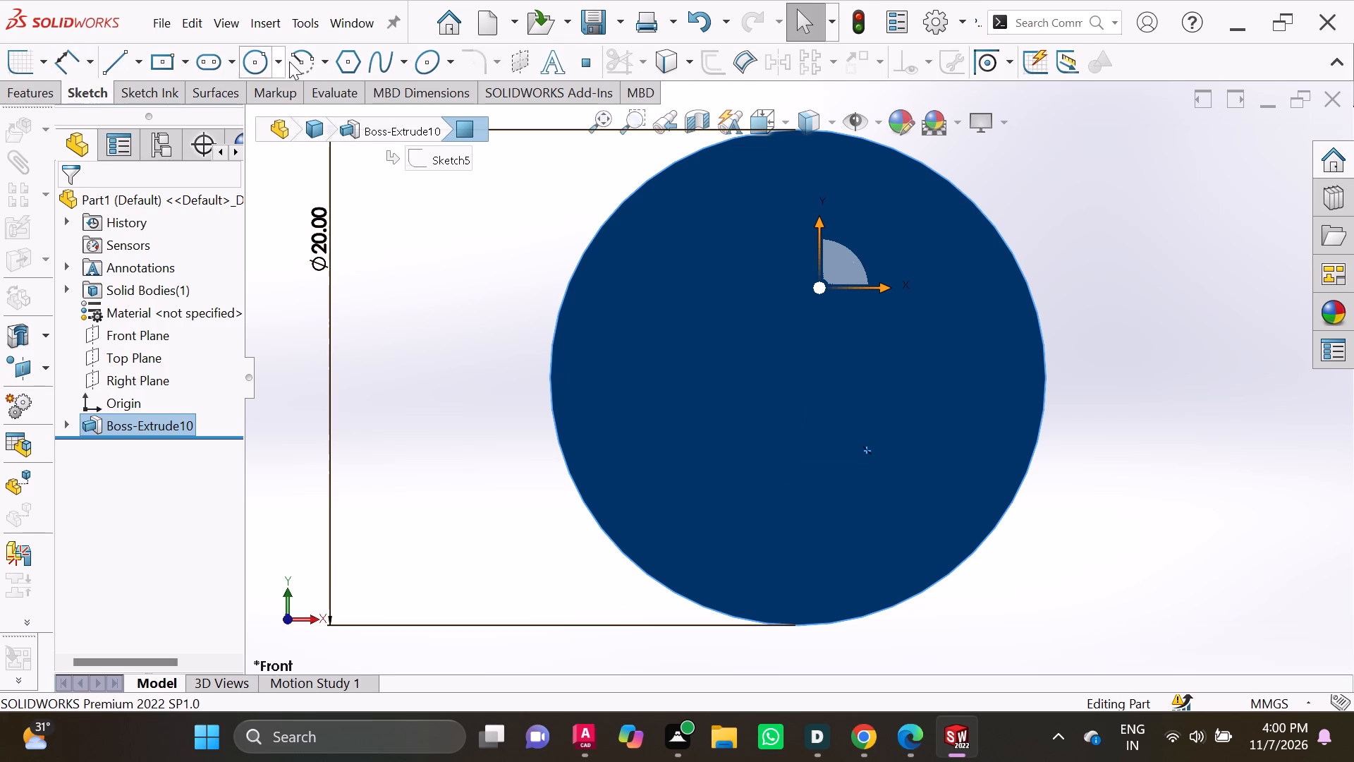
{"action": "left_click", "coordinate": [277, 61]}
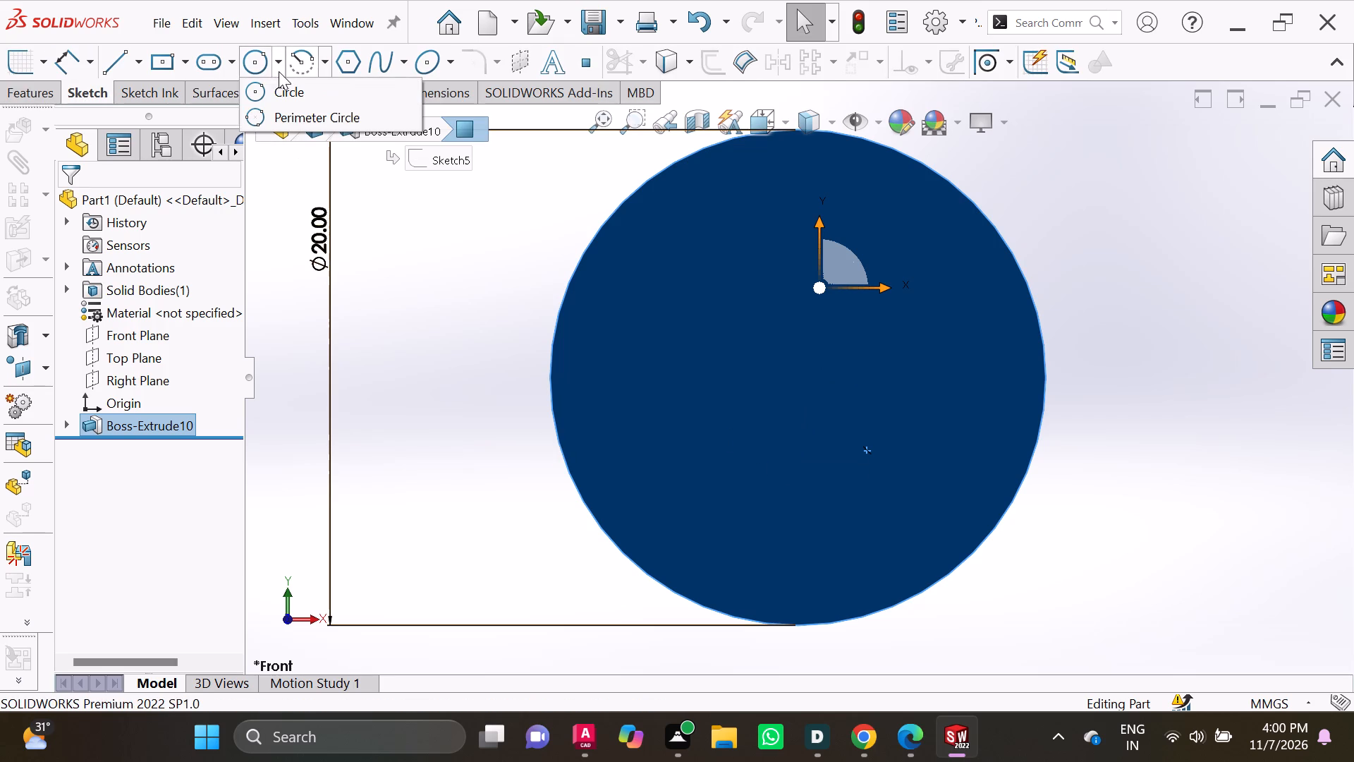
{"action": "left_click", "coordinate": [285, 92]}
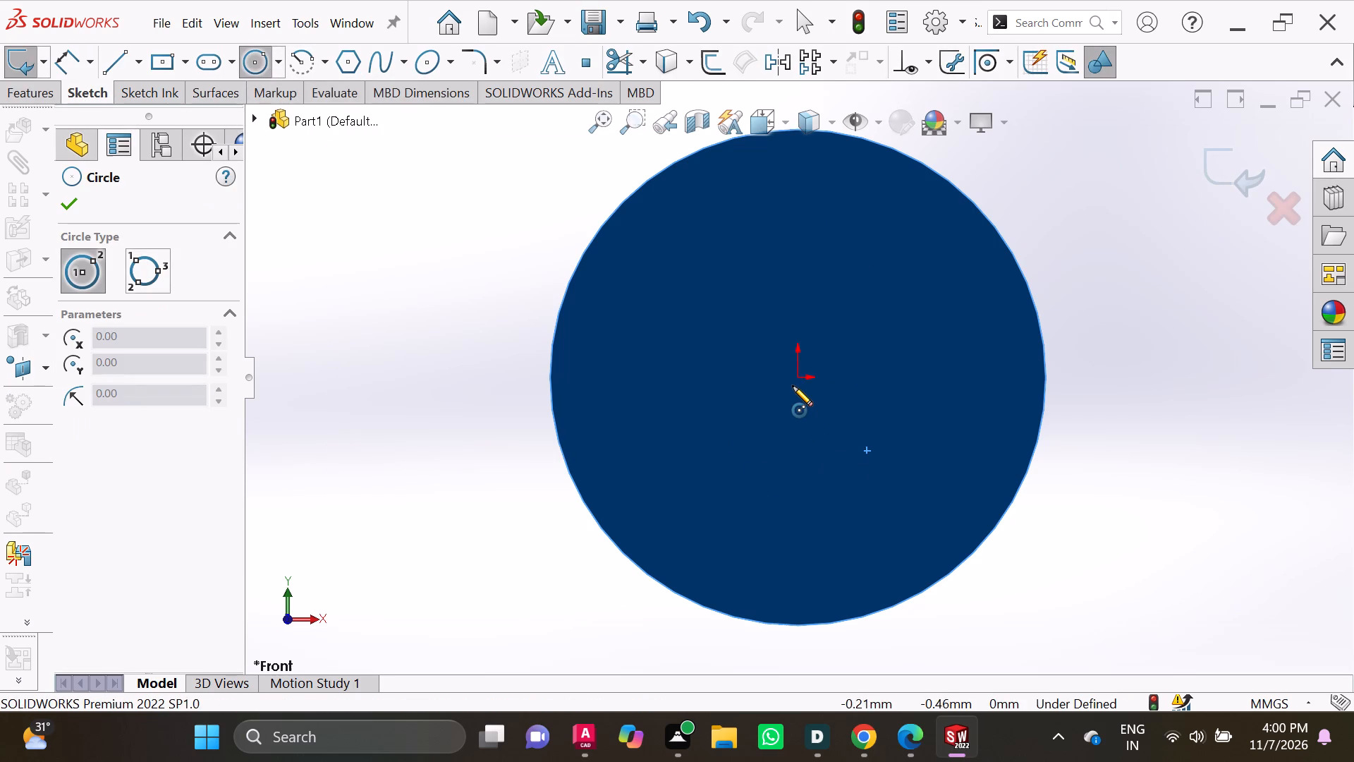
{"action": "left_click", "coordinate": [799, 380]}
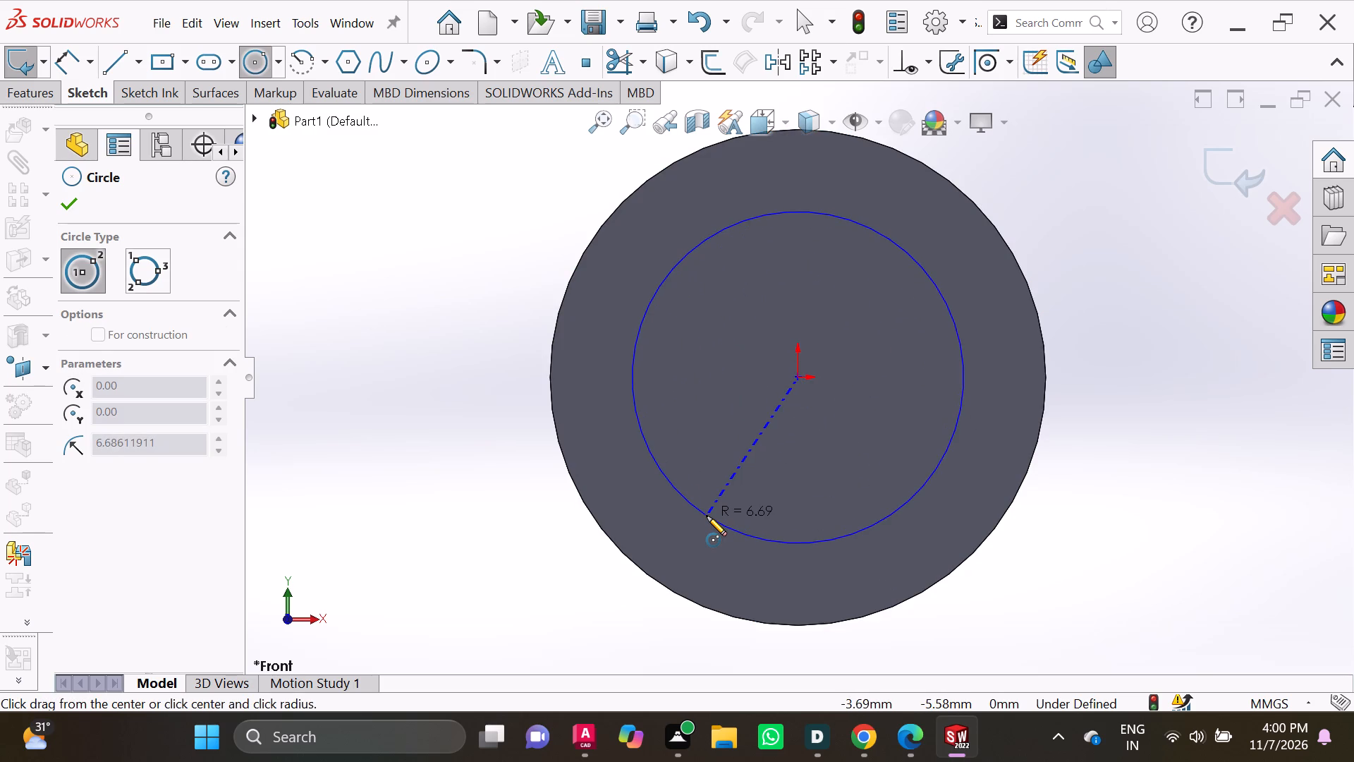
{"action": "type", "text": "60"}
{"action": "key", "text": "Return"}
{"action": "left_click", "coordinate": [727, 508]}
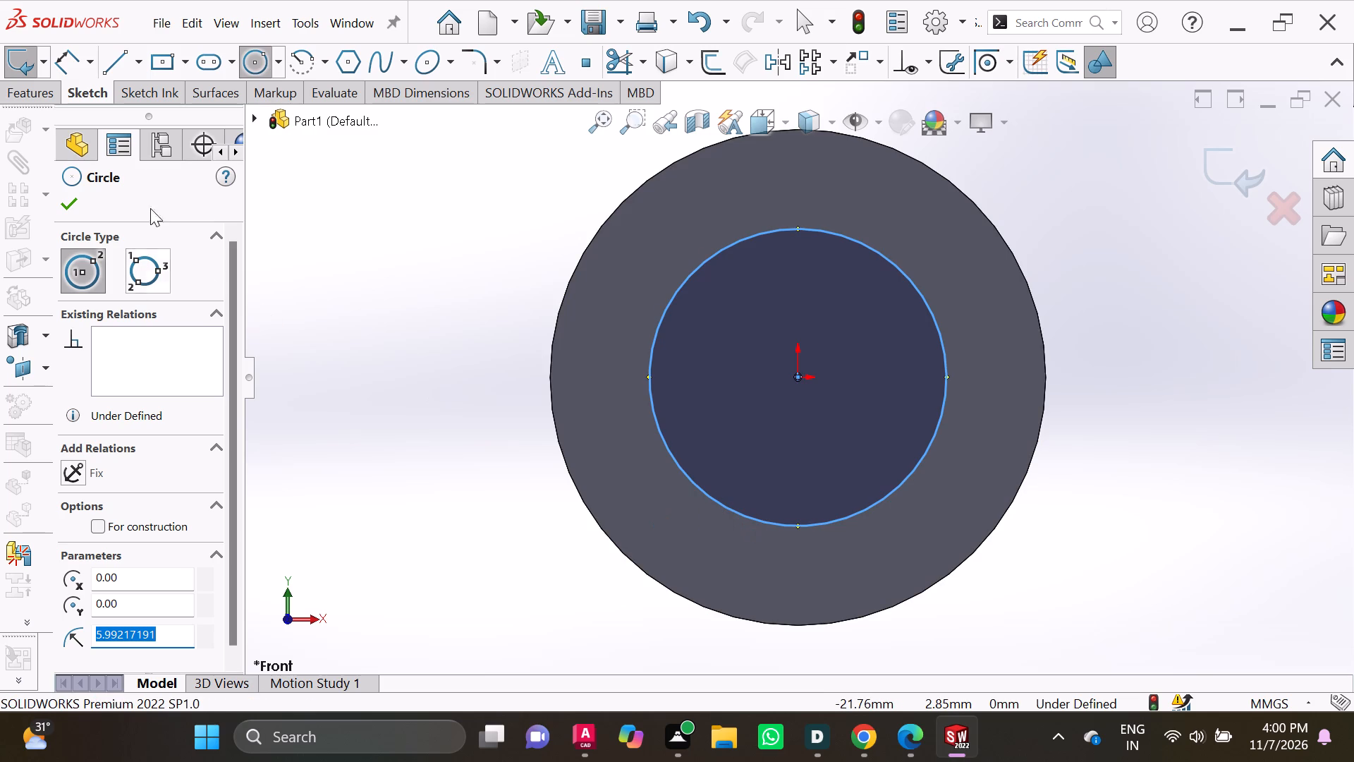
Dimension the new circle's diameter and set it to 60 mm.
{"action": "left_click", "coordinate": [66, 61]}
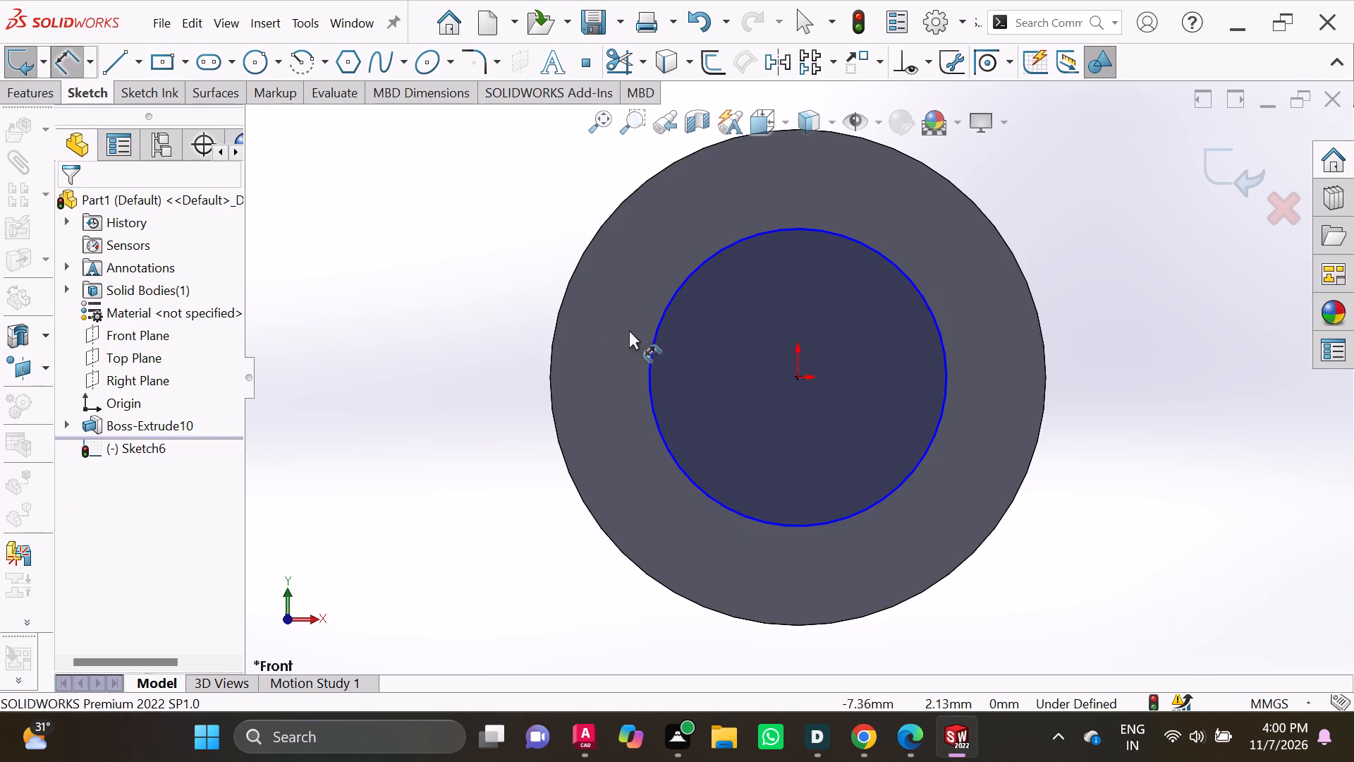
{"action": "left_click", "coordinate": [651, 341]}
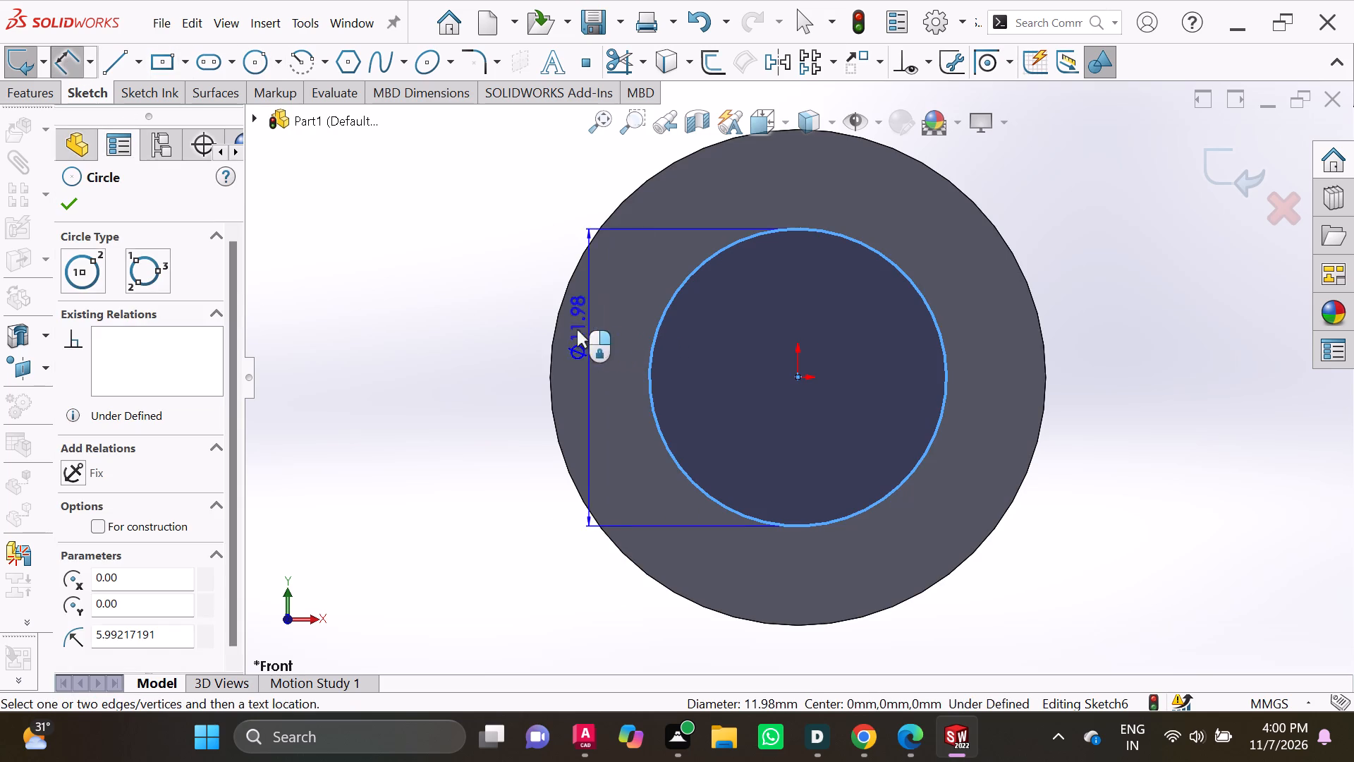
{"action": "left_click", "coordinate": [492, 332]}
{"action": "type", "text": "60"}
{"action": "key", "text": "Return"}
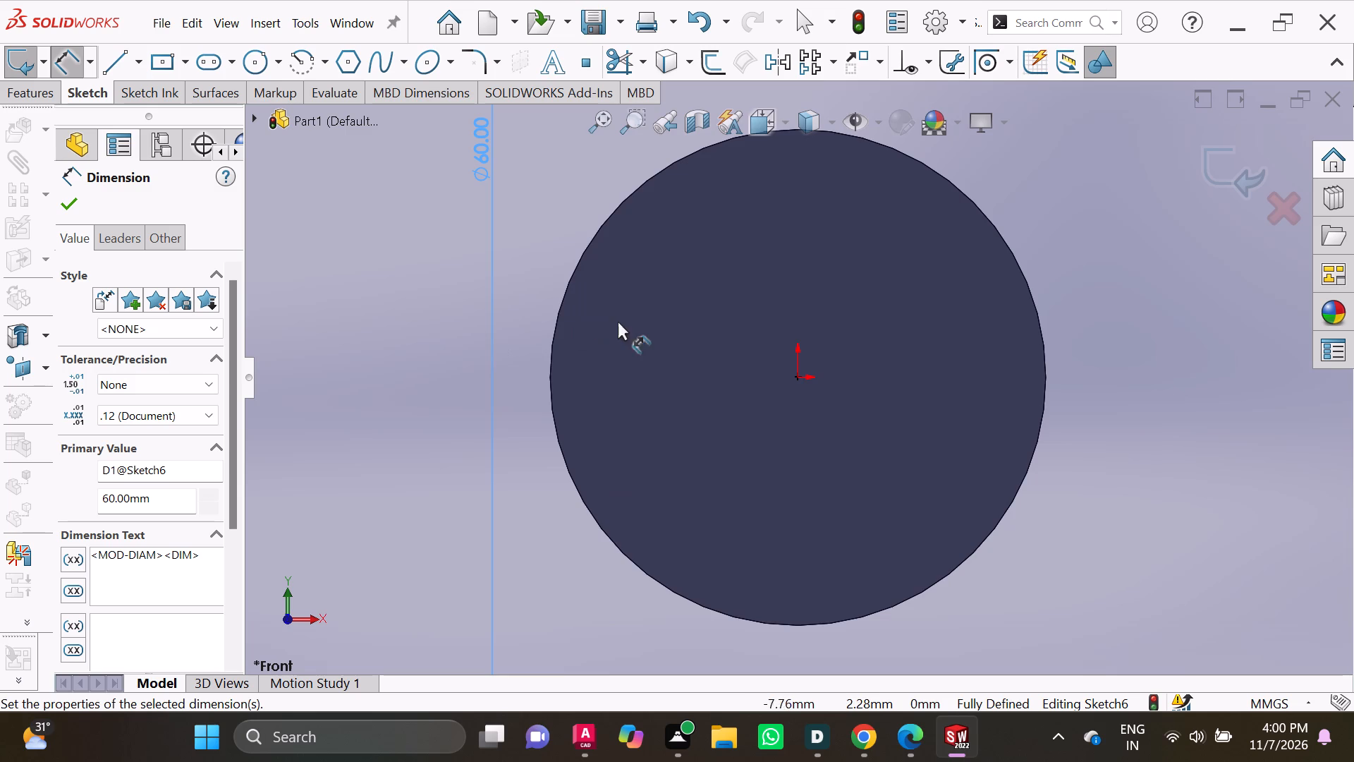
Extrude the 60 mm circle as a blind boss 40 mm deep, merged with the existing cylinder.
{"action": "scroll", "coordinate": [633, 330], "scroll_direction": "down", "scroll_amount": 3}
{"action": "scroll", "coordinate": [633, 329], "scroll_direction": "up", "scroll_amount": 2}
{"action": "scroll", "coordinate": [633, 329], "scroll_direction": "down", "scroll_amount": 1}
{"action": "scroll", "coordinate": [633, 329], "scroll_direction": "up", "scroll_amount": 4}
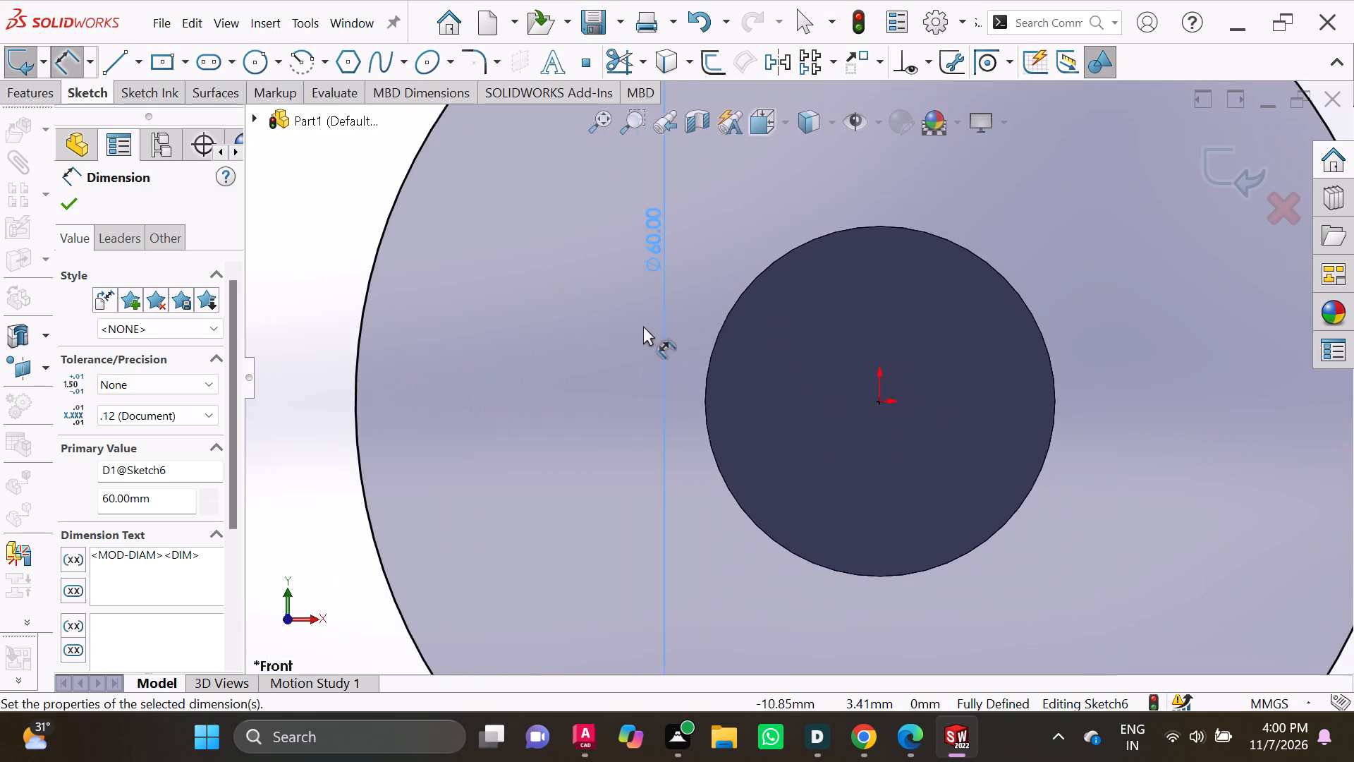
{"action": "scroll", "coordinate": [643, 326], "scroll_direction": "up", "scroll_amount": 3}
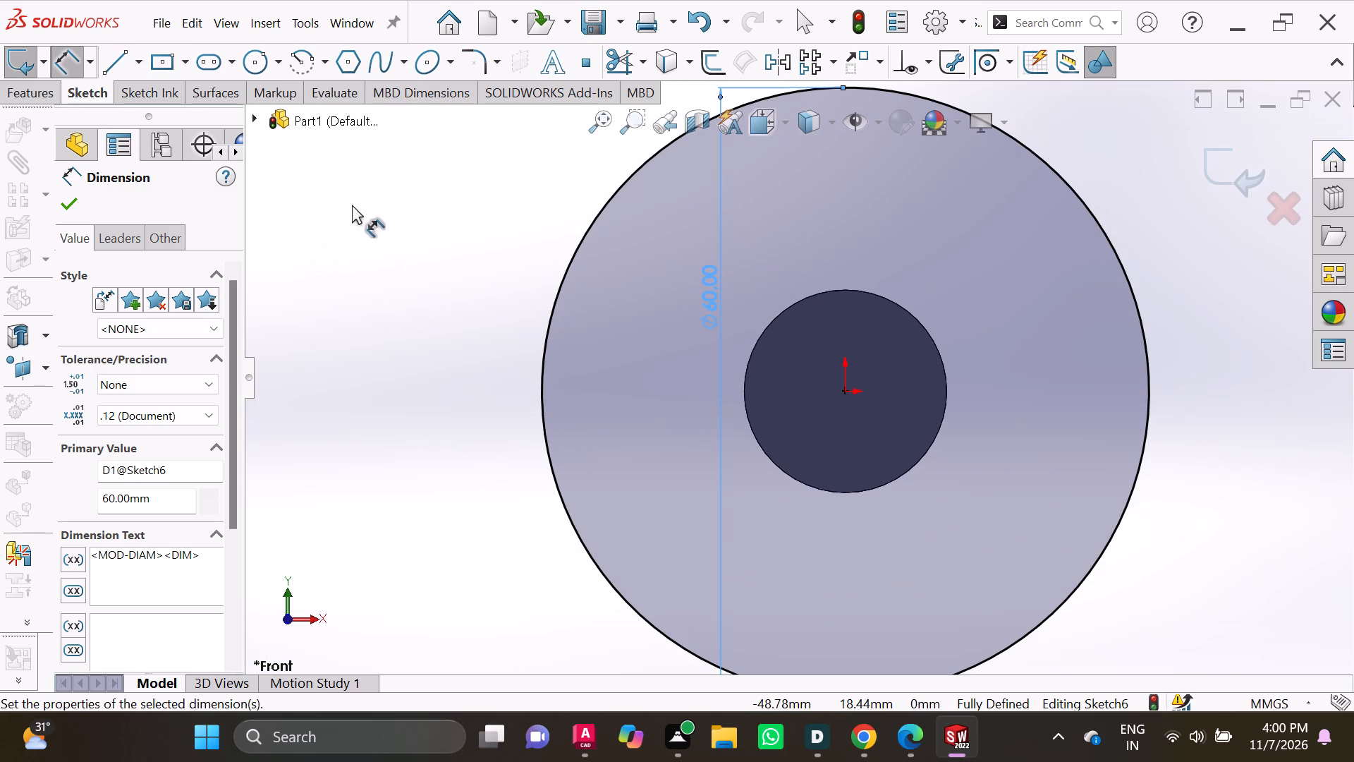
{"action": "left_click", "coordinate": [18, 92]}
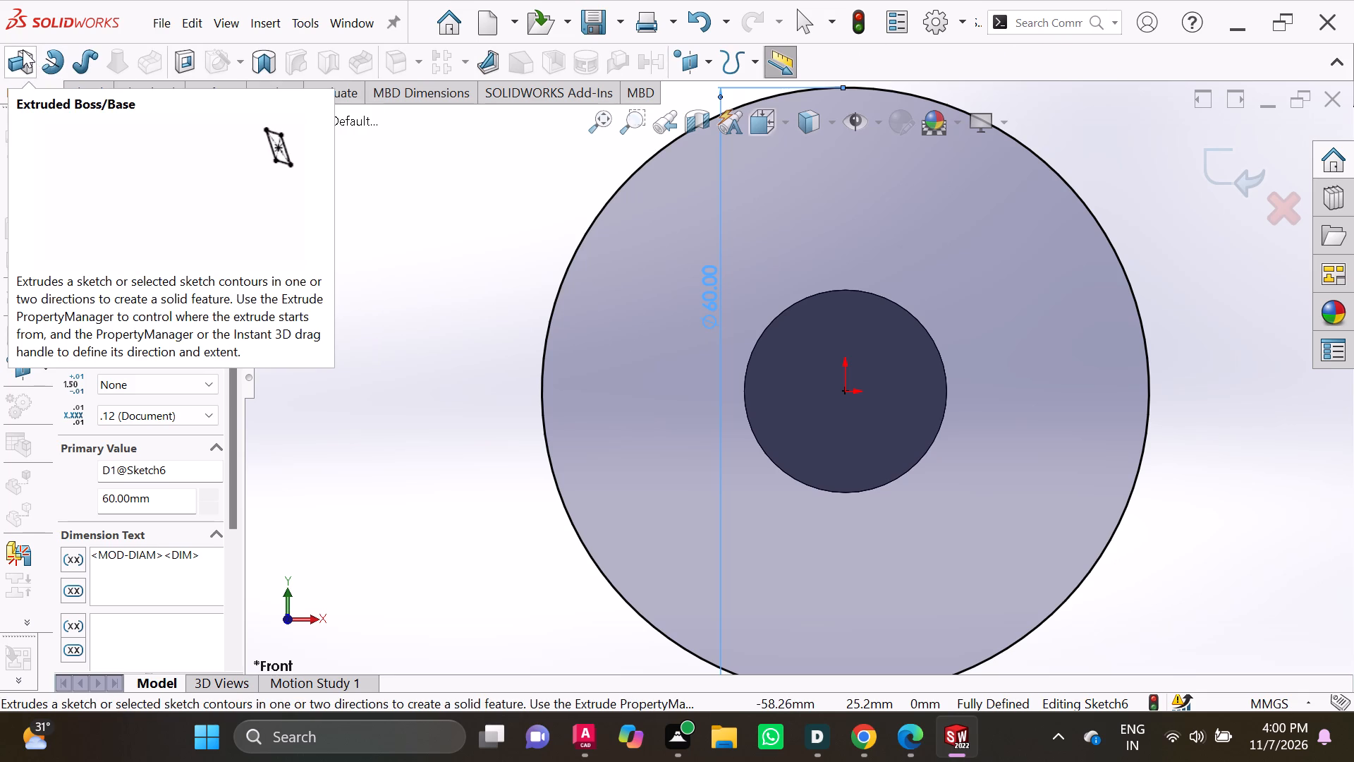
{"action": "left_click", "coordinate": [14, 67]}
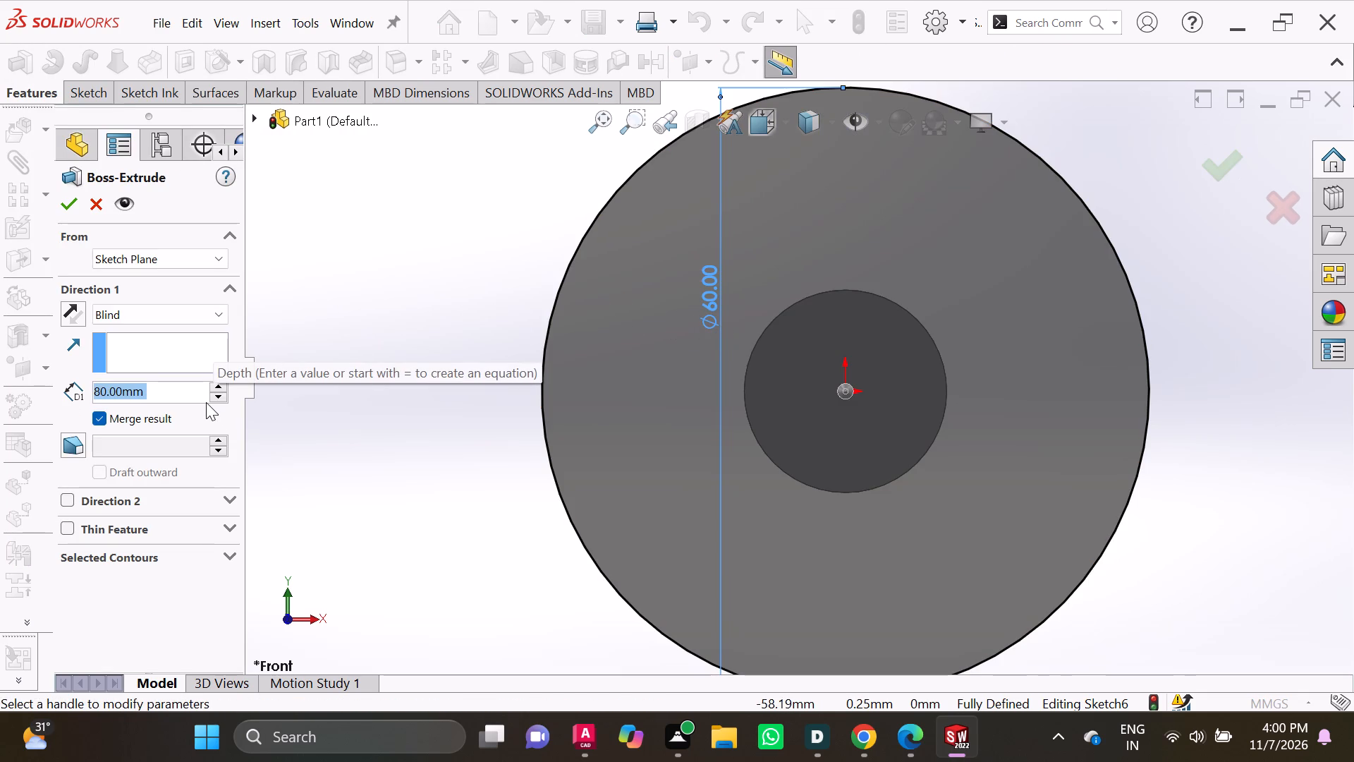
{"action": "key", "text": "BackSpace"}
{"action": "key", "text": "4"}
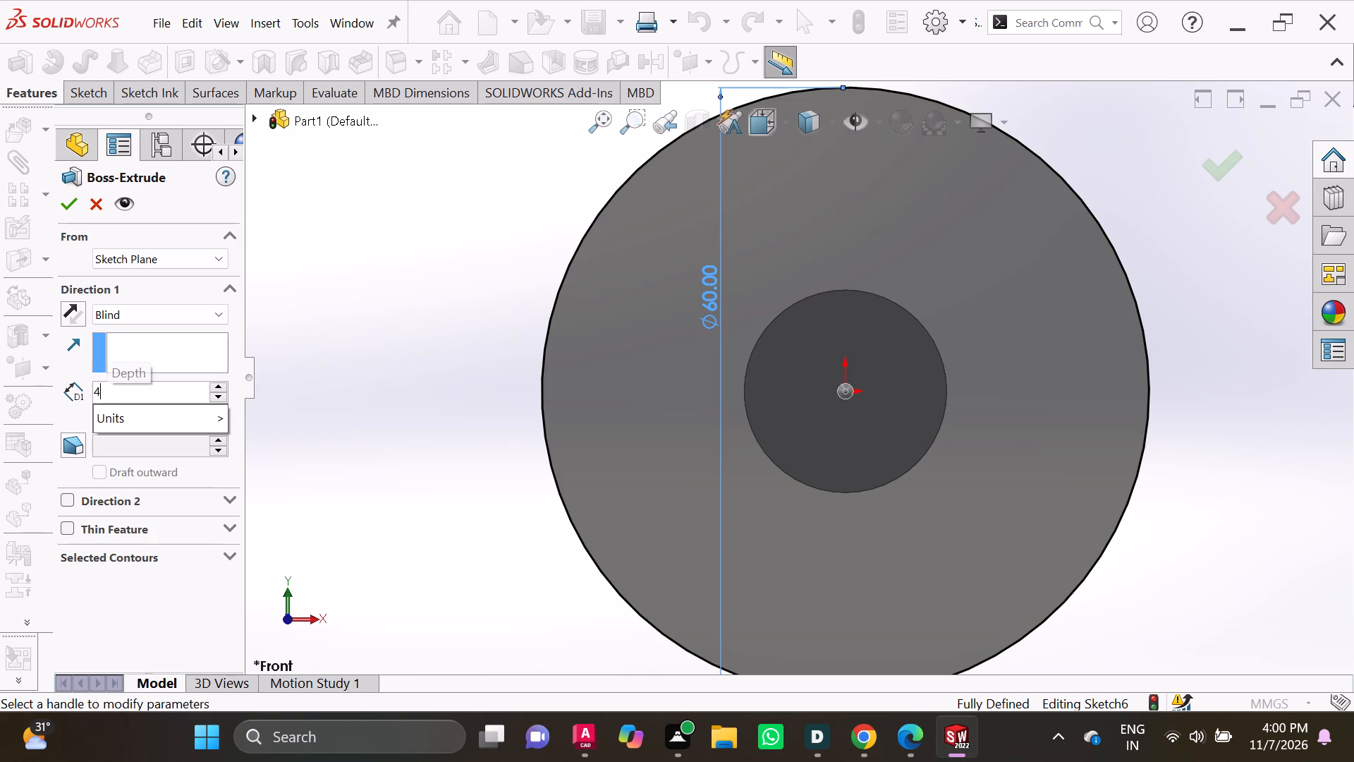
{"action": "key", "text": "0"}
{"action": "left_click", "coordinate": [63, 206]}
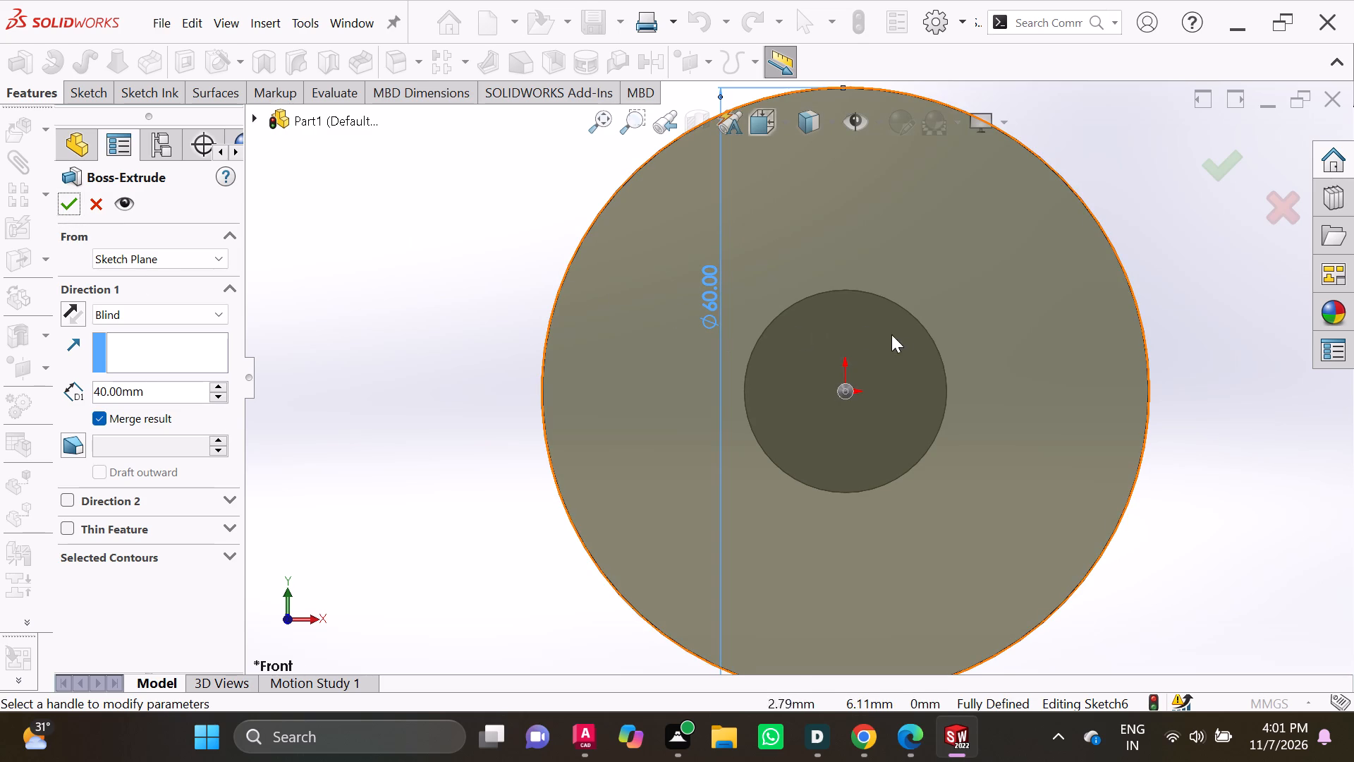
{"action": "double_click", "coordinate": [64, 201]}
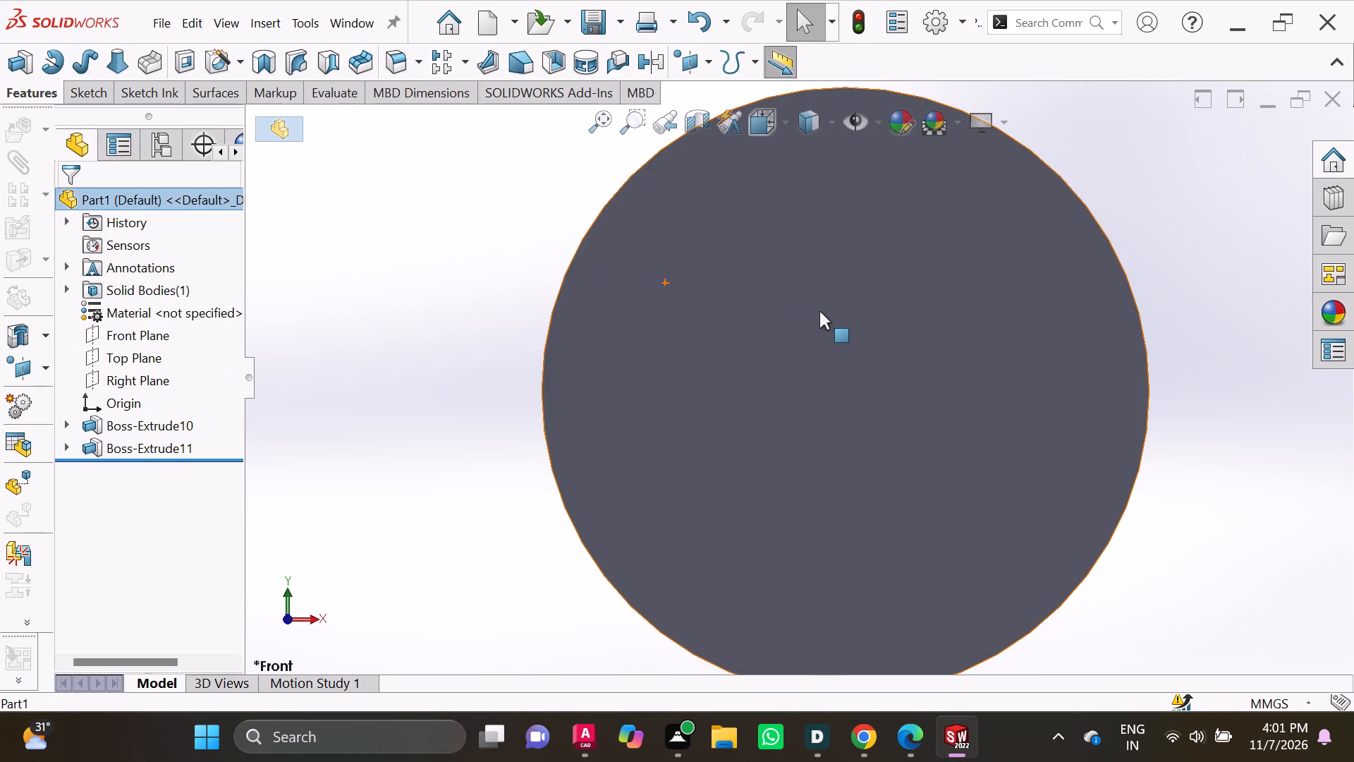
Examine the stepped cylinder at different zoom levels and from the front, side and rear.
{"action": "scroll", "coordinate": [819, 312], "scroll_direction": "down", "scroll_amount": 2}
{"action": "scroll", "coordinate": [812, 312], "scroll_direction": "up", "scroll_amount": 4}
{"action": "scroll", "coordinate": [838, 319], "scroll_direction": "down", "scroll_amount": 1}
{"action": "scroll", "coordinate": [838, 319], "scroll_direction": "up", "scroll_amount": 3}
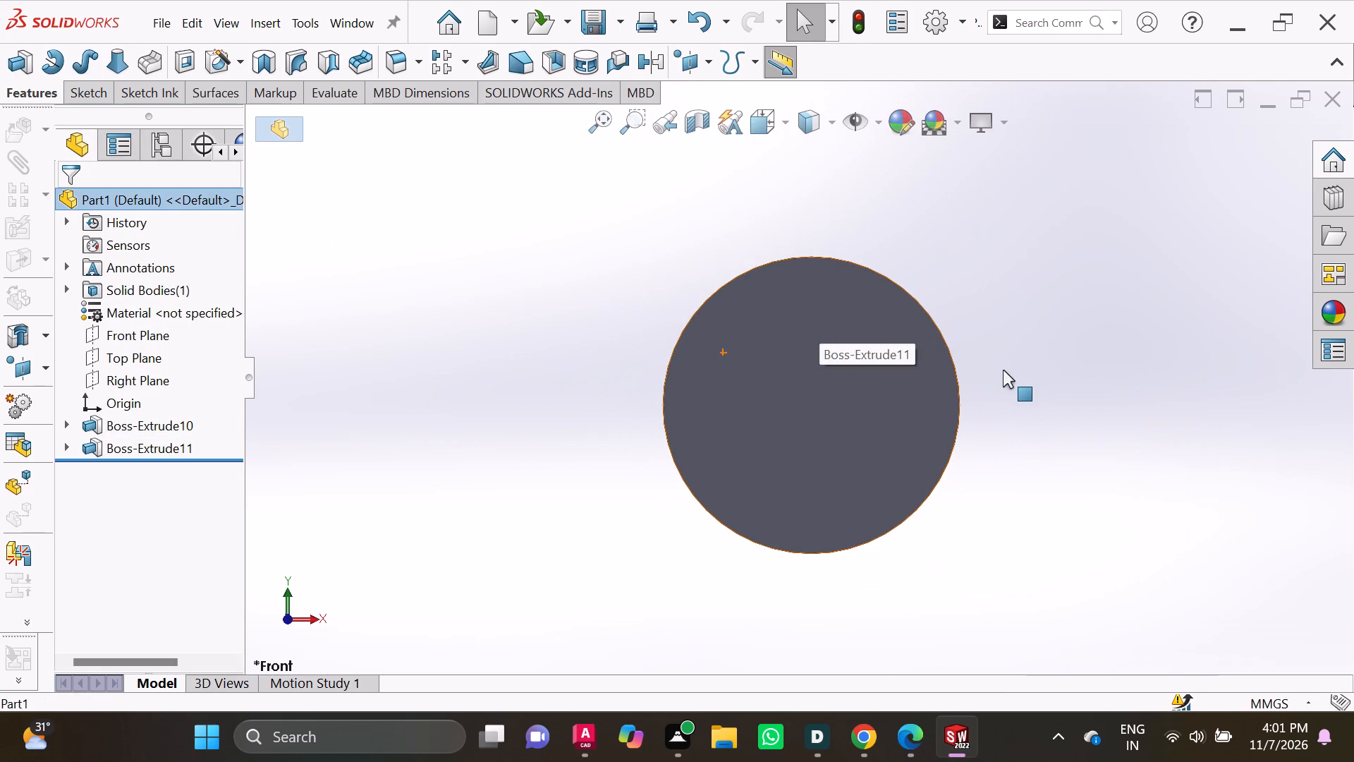
{"action": "middle_click_drag", "start_coordinate": [978, 370], "coordinate": [789, 395]}
{"action": "middle_click_drag", "start_coordinate": [788, 395], "coordinate": [810, 412]}
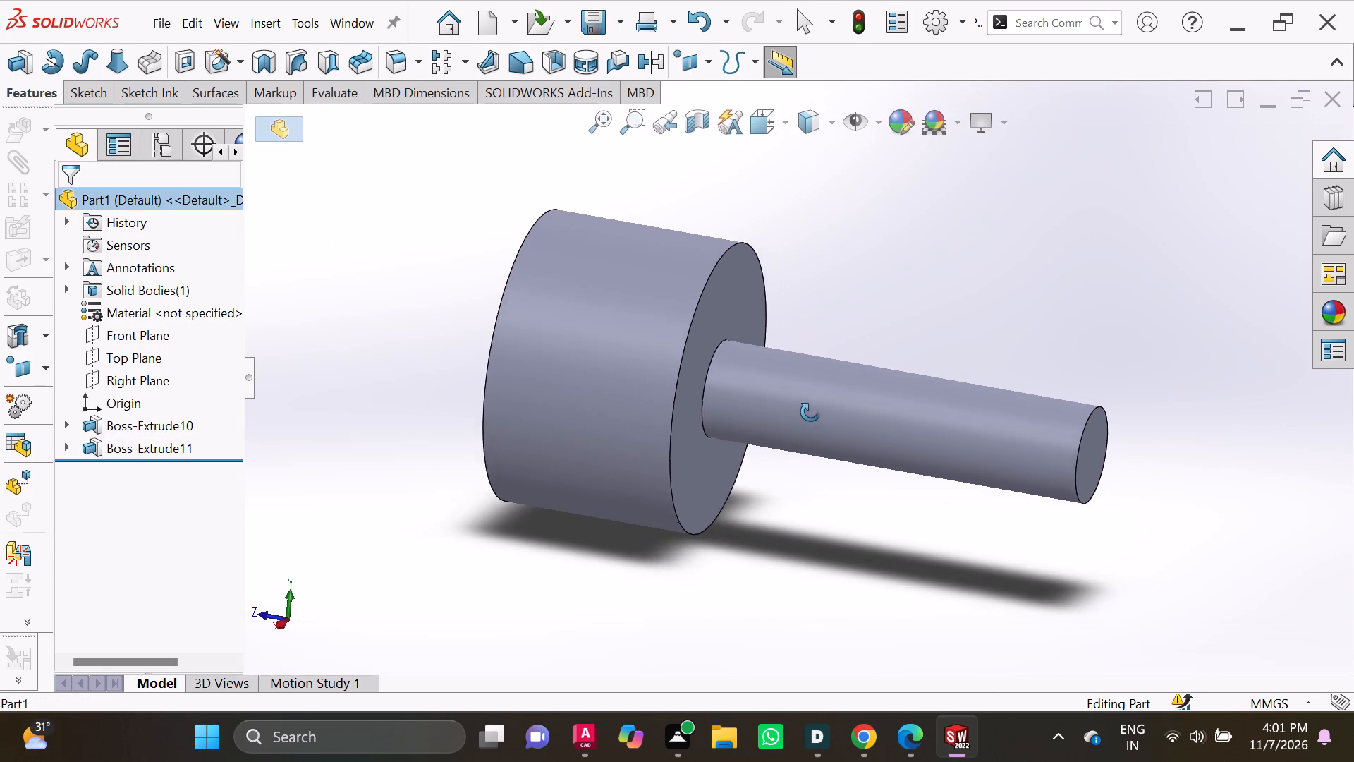
{"action": "middle_click_drag", "start_coordinate": [810, 412], "coordinate": [839, 442]}
{"action": "middle_click_drag", "start_coordinate": [842, 445], "coordinate": [1156, 578]}
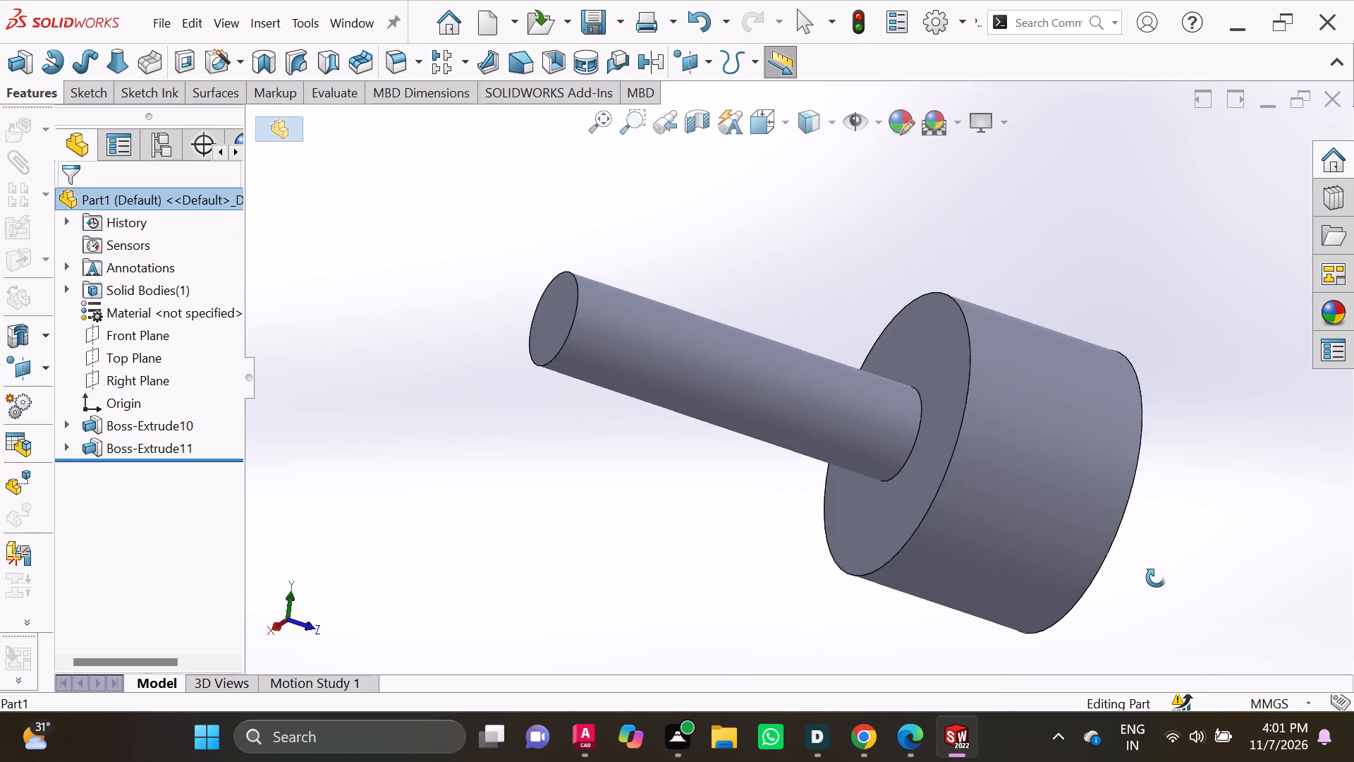
{"action": "middle_click_drag", "start_coordinate": [1156, 578], "coordinate": [977, 563]}
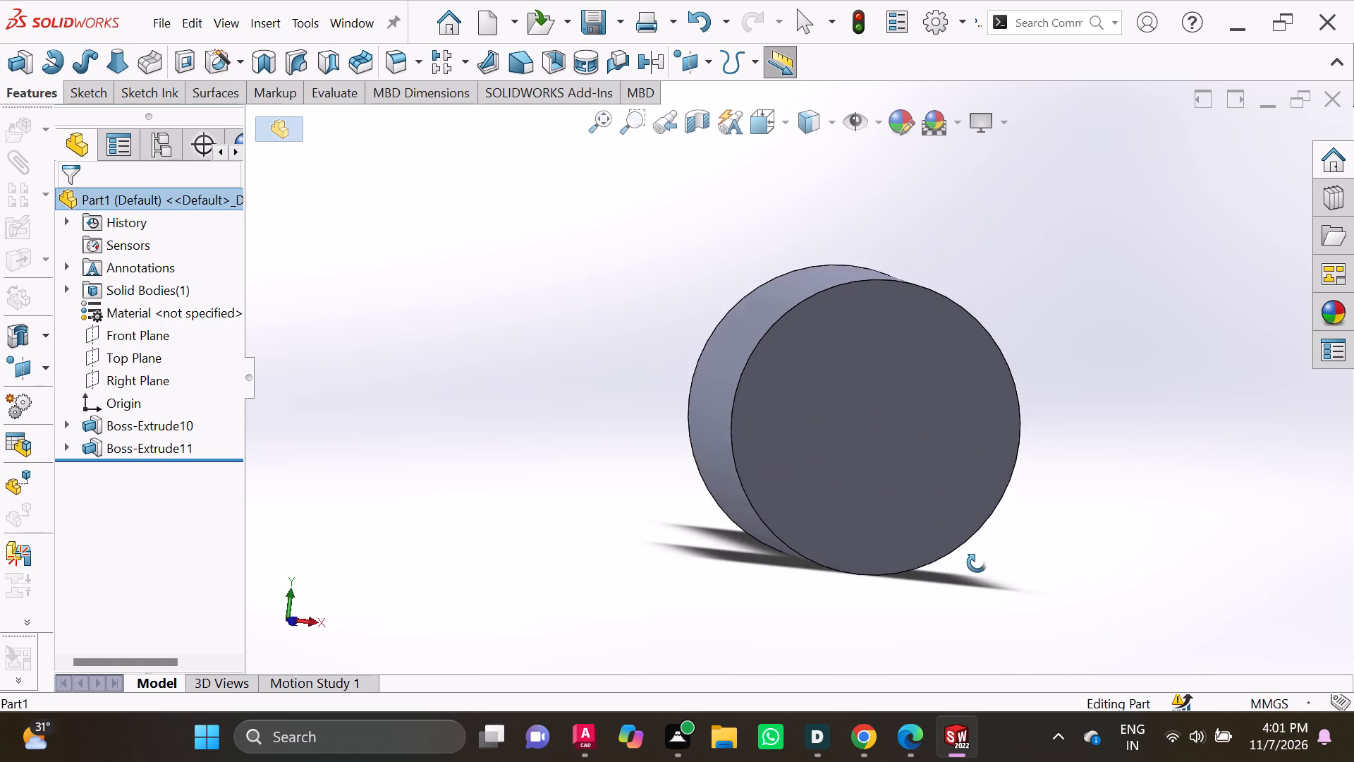
{"action": "middle_click_drag", "start_coordinate": [977, 563], "coordinate": [990, 574]}
{"action": "middle_click", "coordinate": [990, 574]}
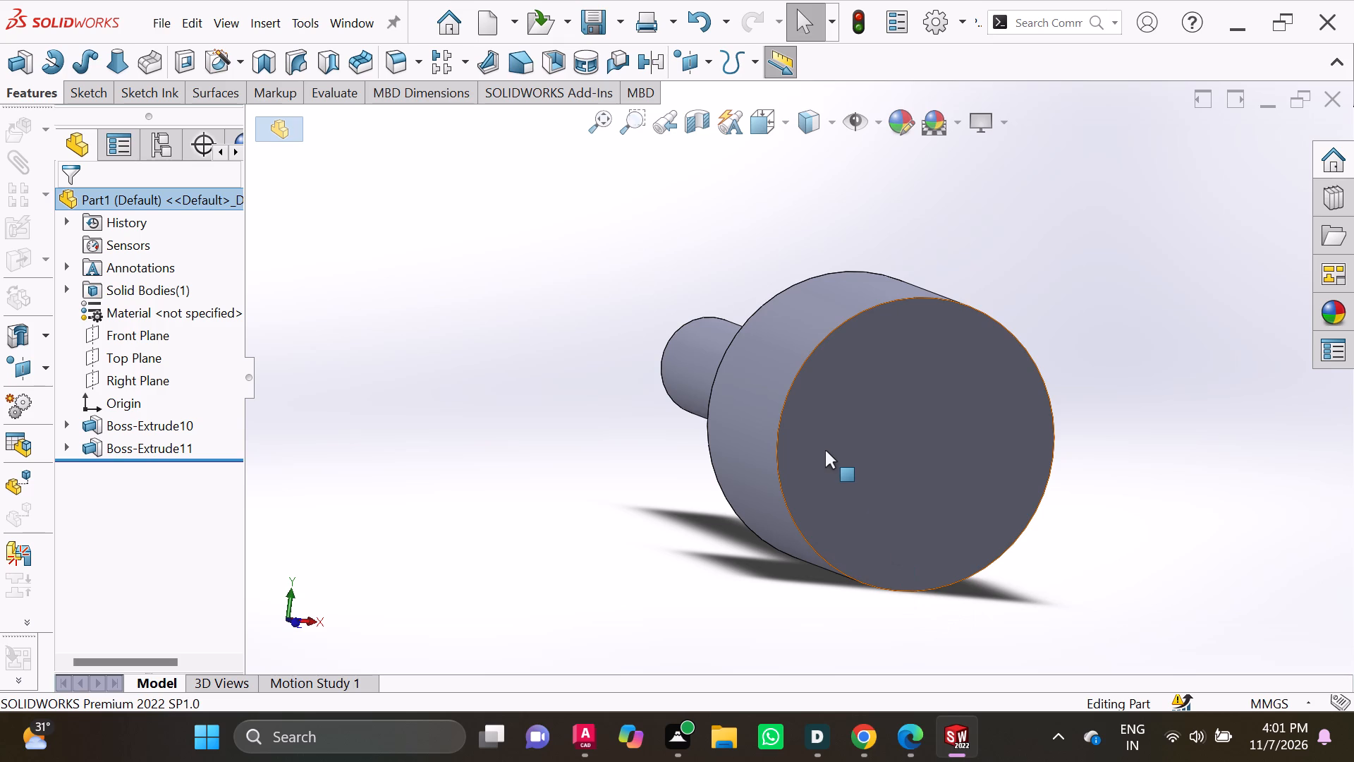
{"action": "middle_click_drag", "start_coordinate": [951, 443], "coordinate": [833, 381]}
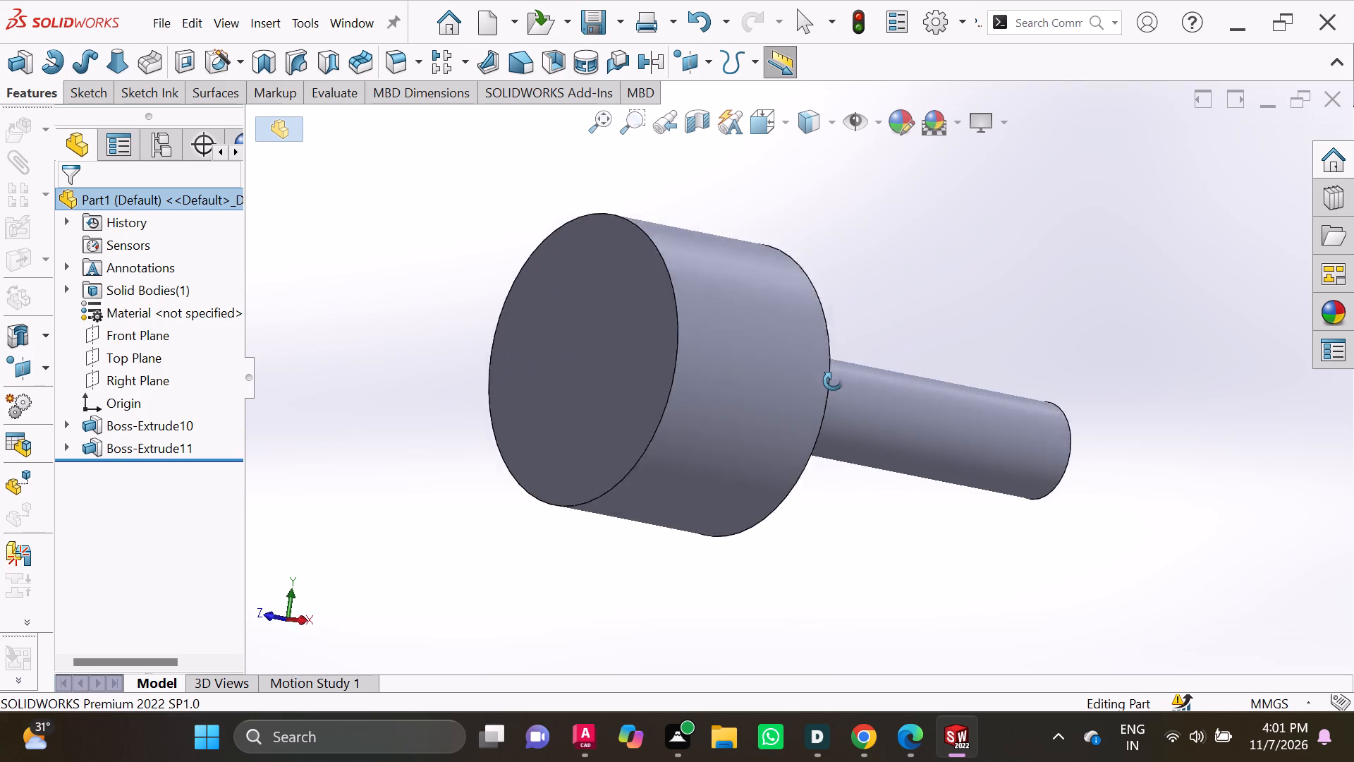
{"action": "middle_click_drag", "start_coordinate": [833, 381], "coordinate": [915, 560]}
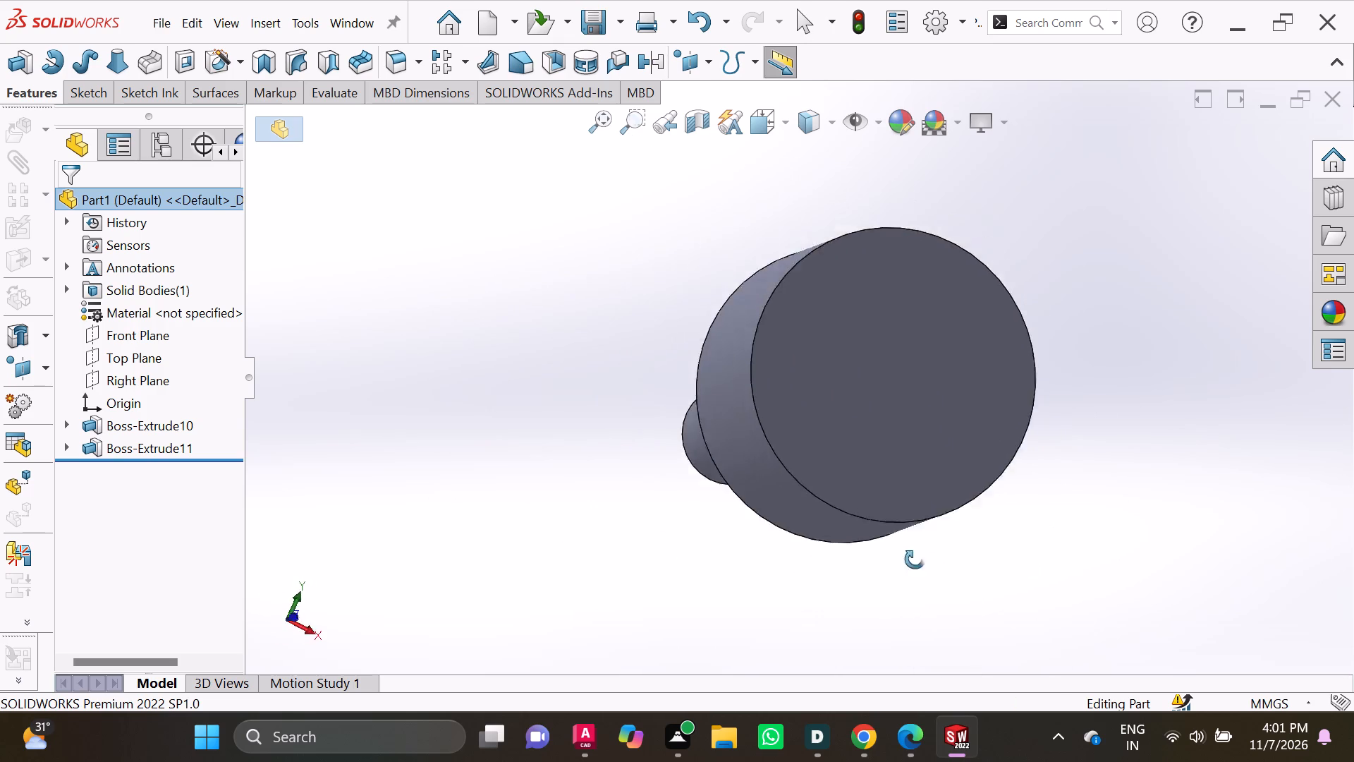
{"action": "middle_click_drag", "start_coordinate": [915, 560], "coordinate": [912, 598]}
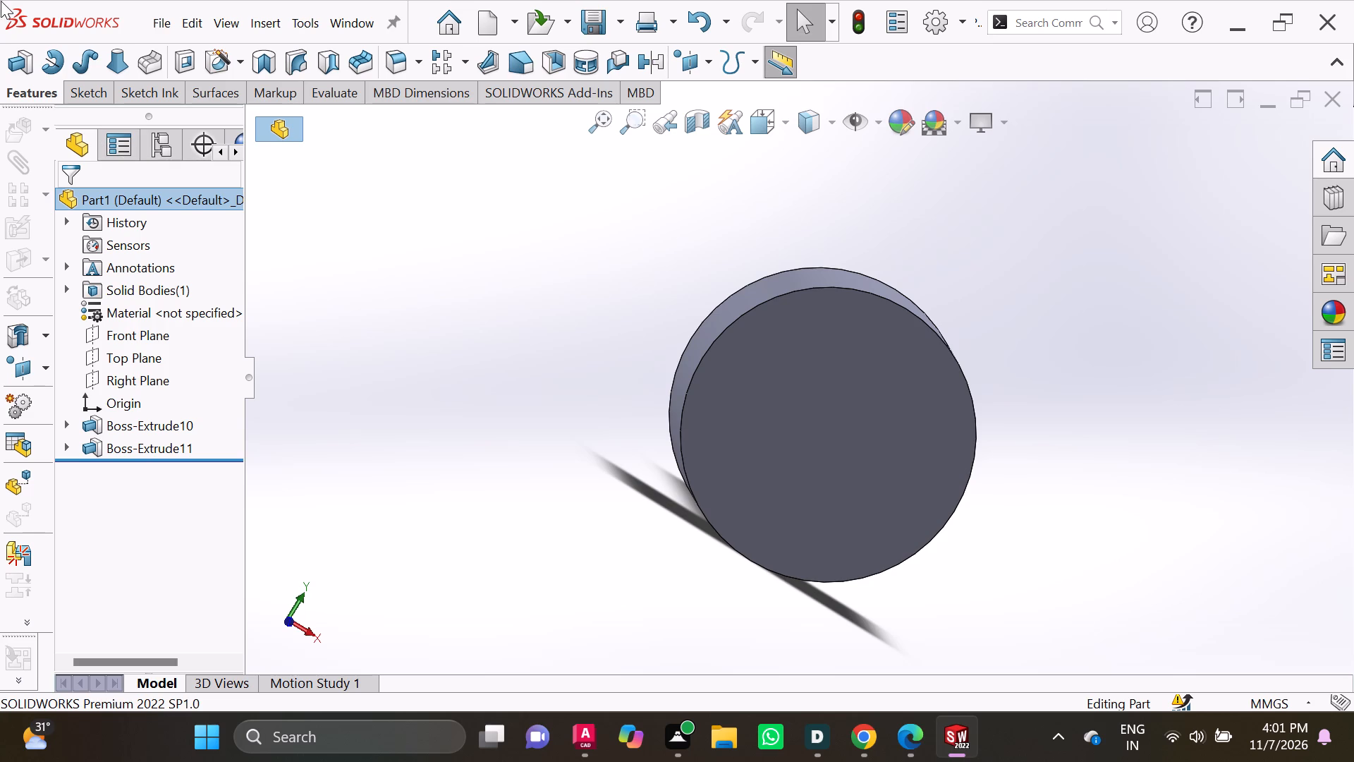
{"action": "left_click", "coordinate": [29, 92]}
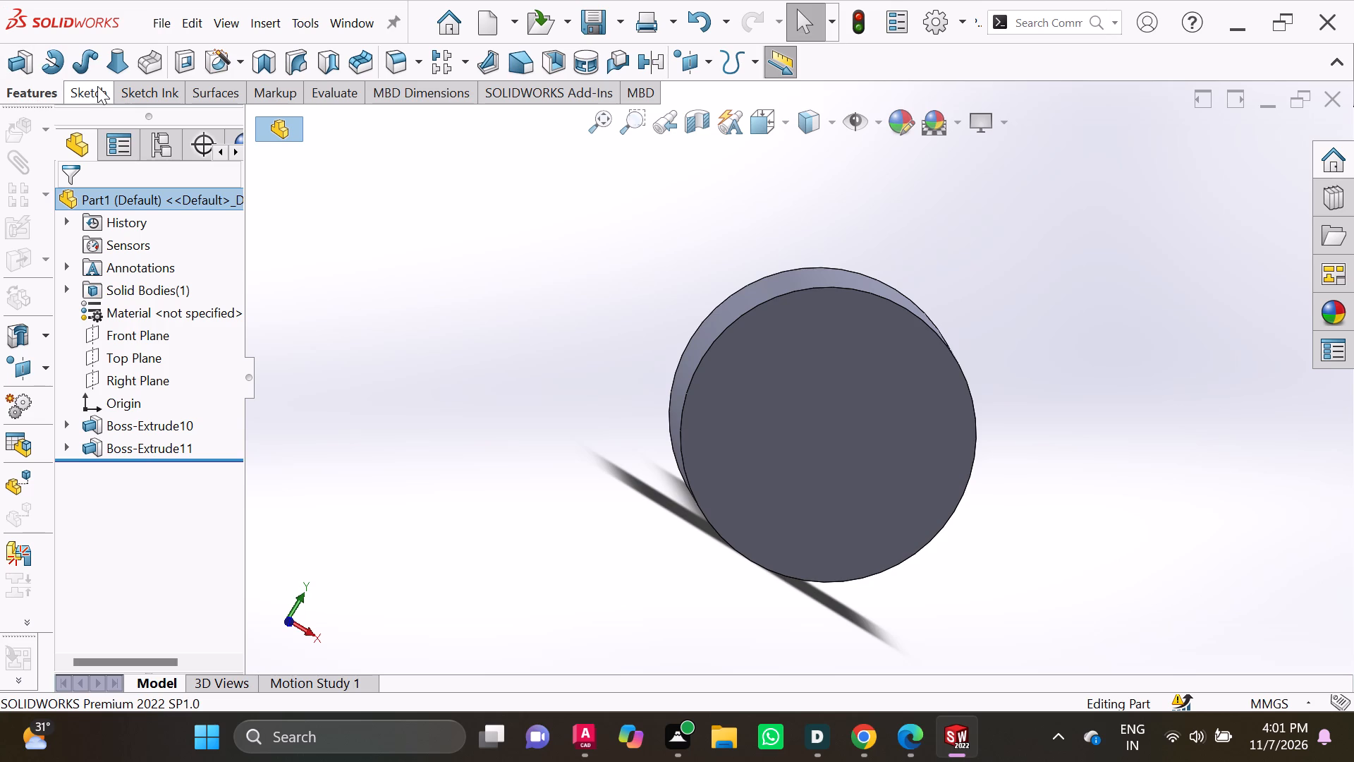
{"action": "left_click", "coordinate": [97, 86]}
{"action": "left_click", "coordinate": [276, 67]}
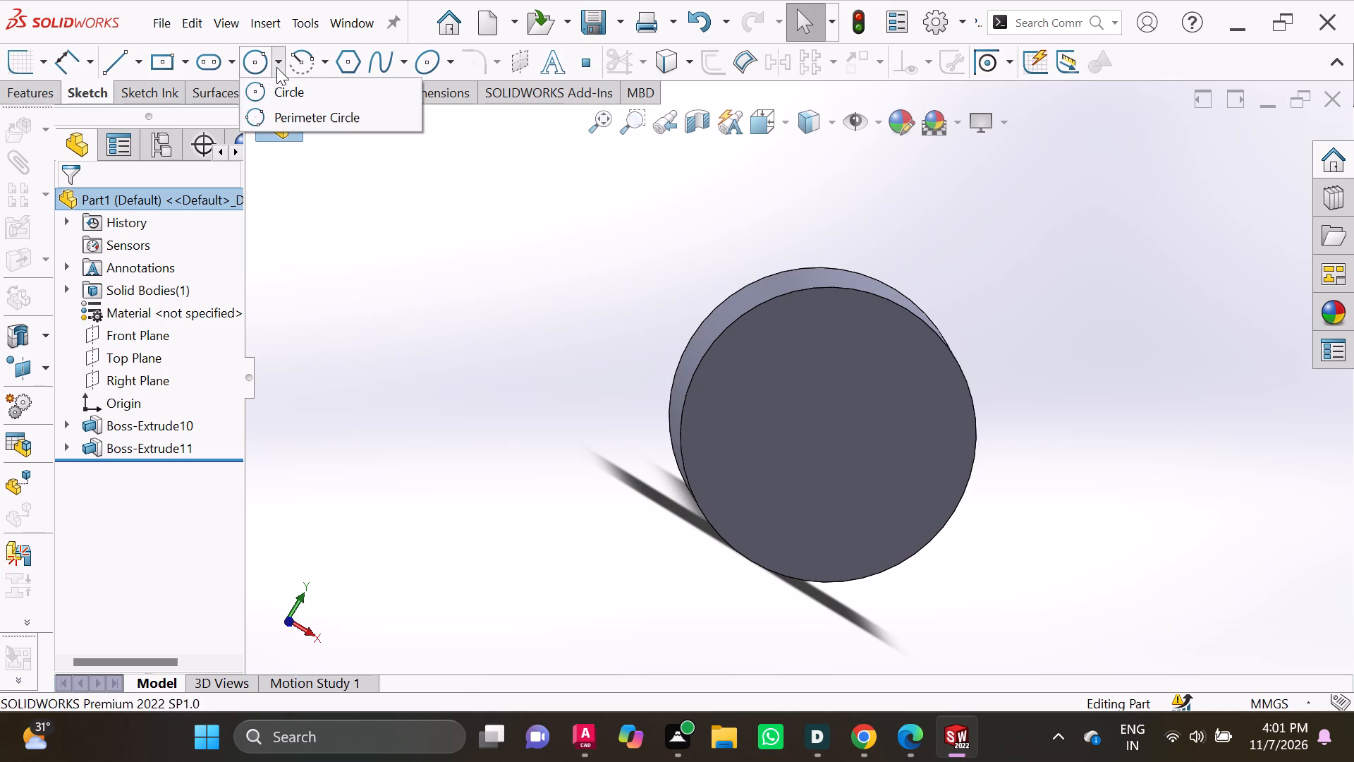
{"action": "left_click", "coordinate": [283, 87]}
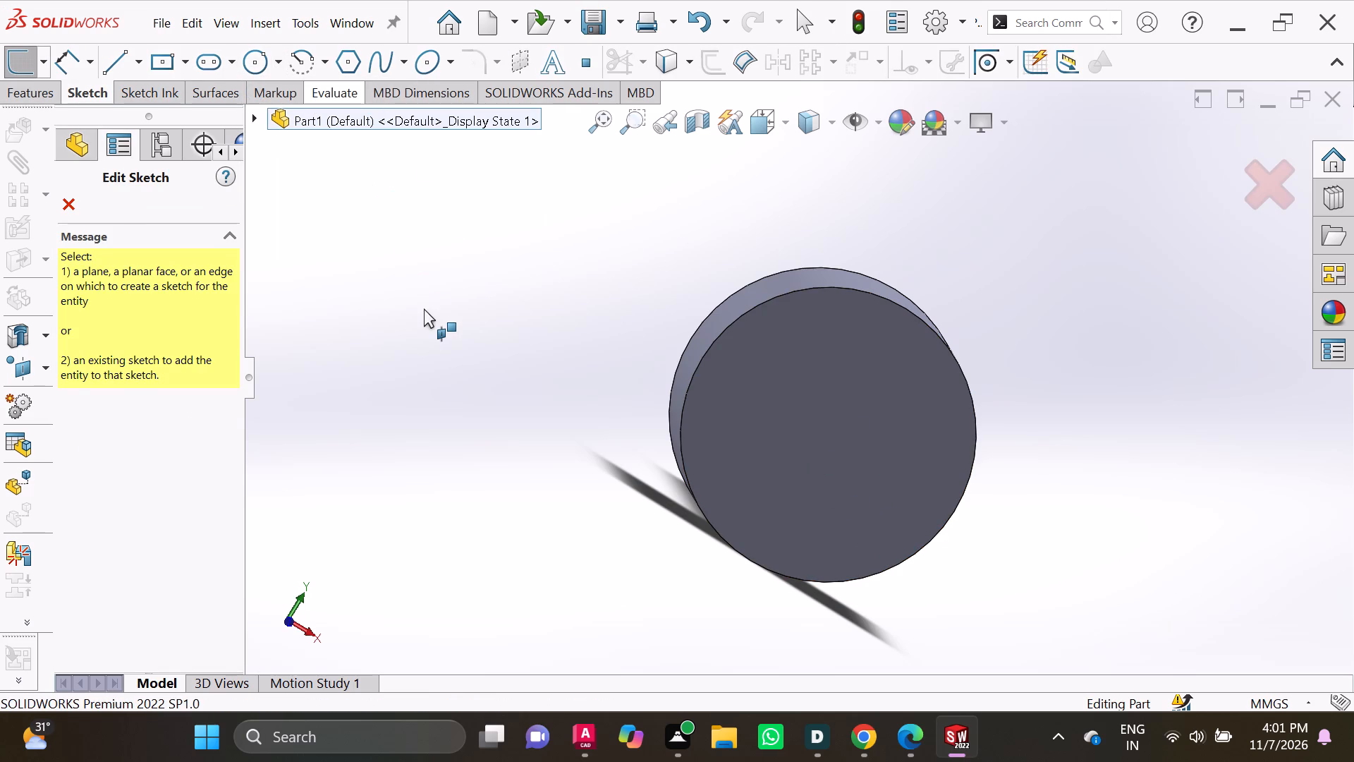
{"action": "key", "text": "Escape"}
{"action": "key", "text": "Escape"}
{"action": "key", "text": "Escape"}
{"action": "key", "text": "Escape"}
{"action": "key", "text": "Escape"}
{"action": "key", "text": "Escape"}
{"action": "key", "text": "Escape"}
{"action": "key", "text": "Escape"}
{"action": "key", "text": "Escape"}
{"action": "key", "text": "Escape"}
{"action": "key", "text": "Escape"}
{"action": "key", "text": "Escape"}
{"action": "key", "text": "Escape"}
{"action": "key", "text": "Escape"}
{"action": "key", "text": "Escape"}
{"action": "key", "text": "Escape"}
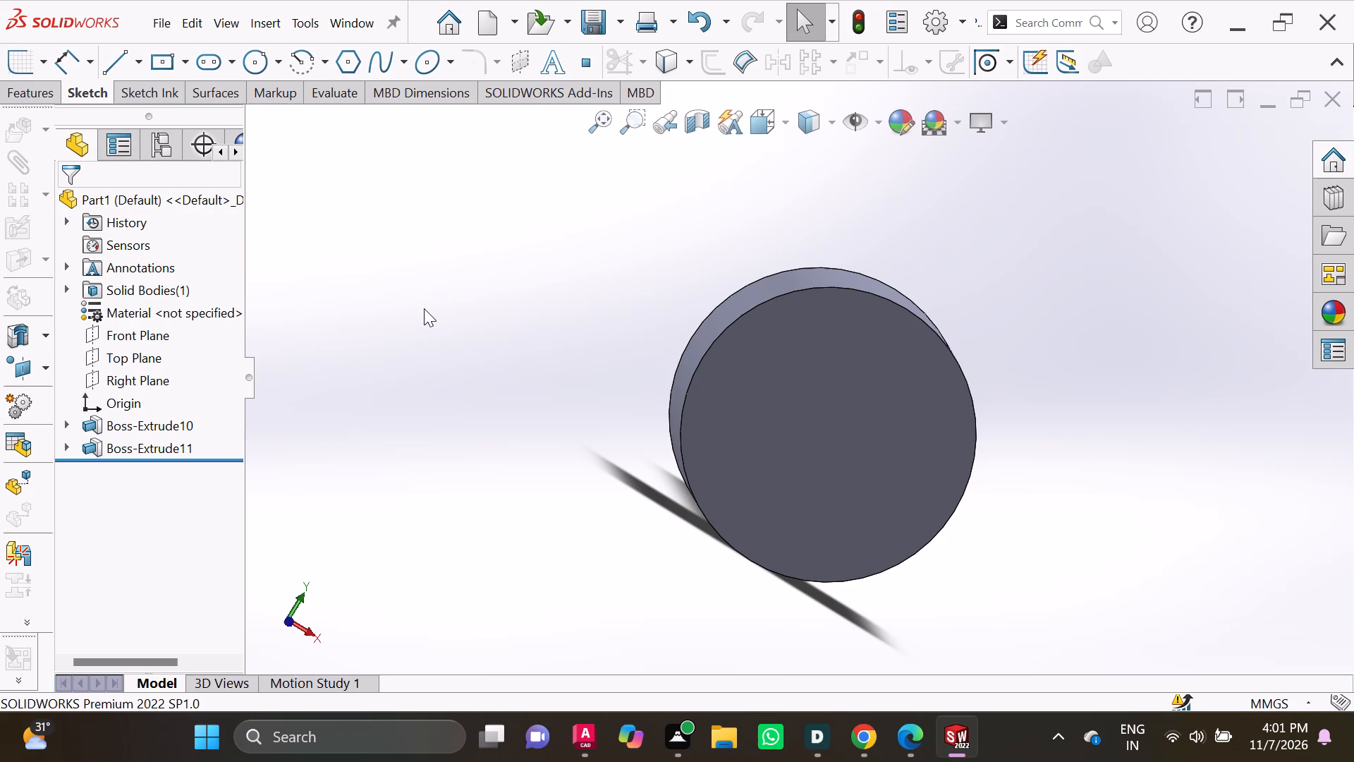
Sketch a circle of about 20 mm radius centred on the origin on the 60 mm boss's front end face.
{"action": "left_click", "coordinate": [788, 459]}
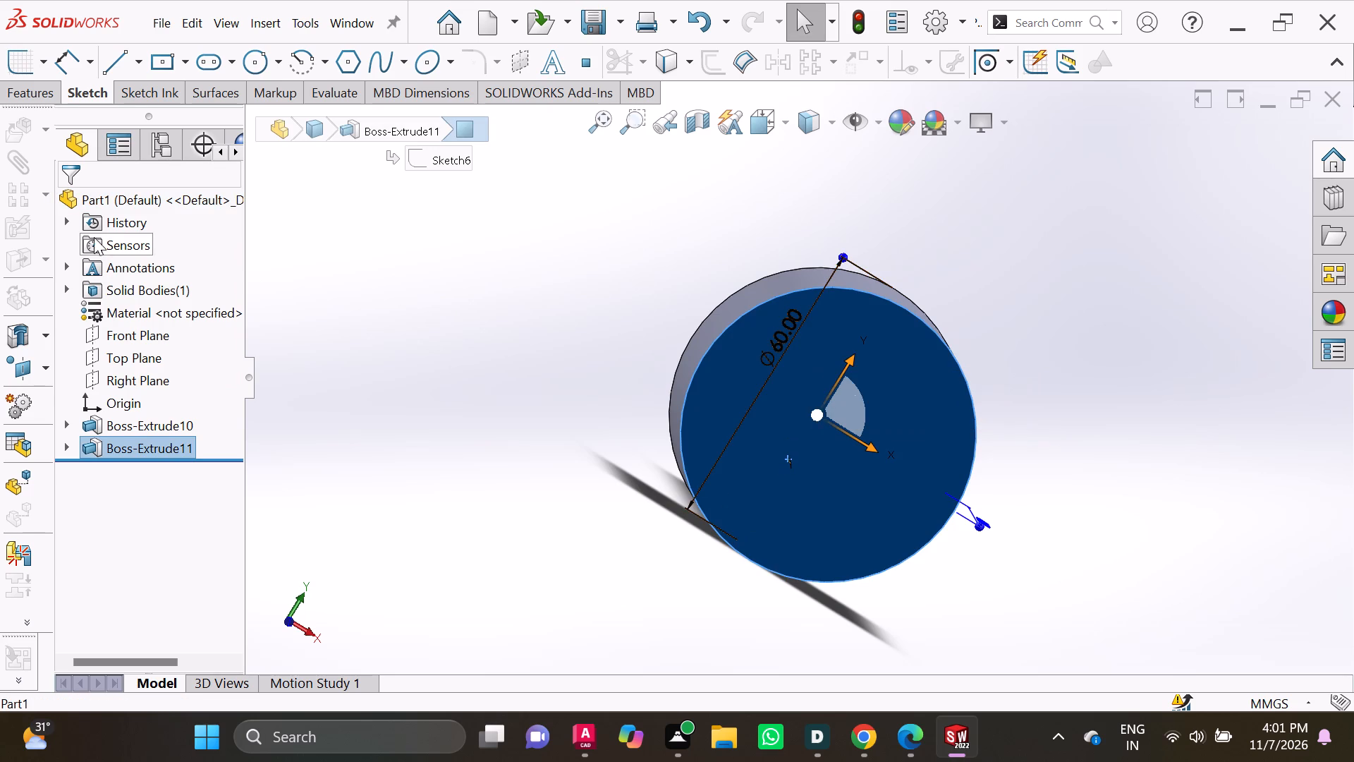
{"action": "left_click", "coordinate": [279, 67]}
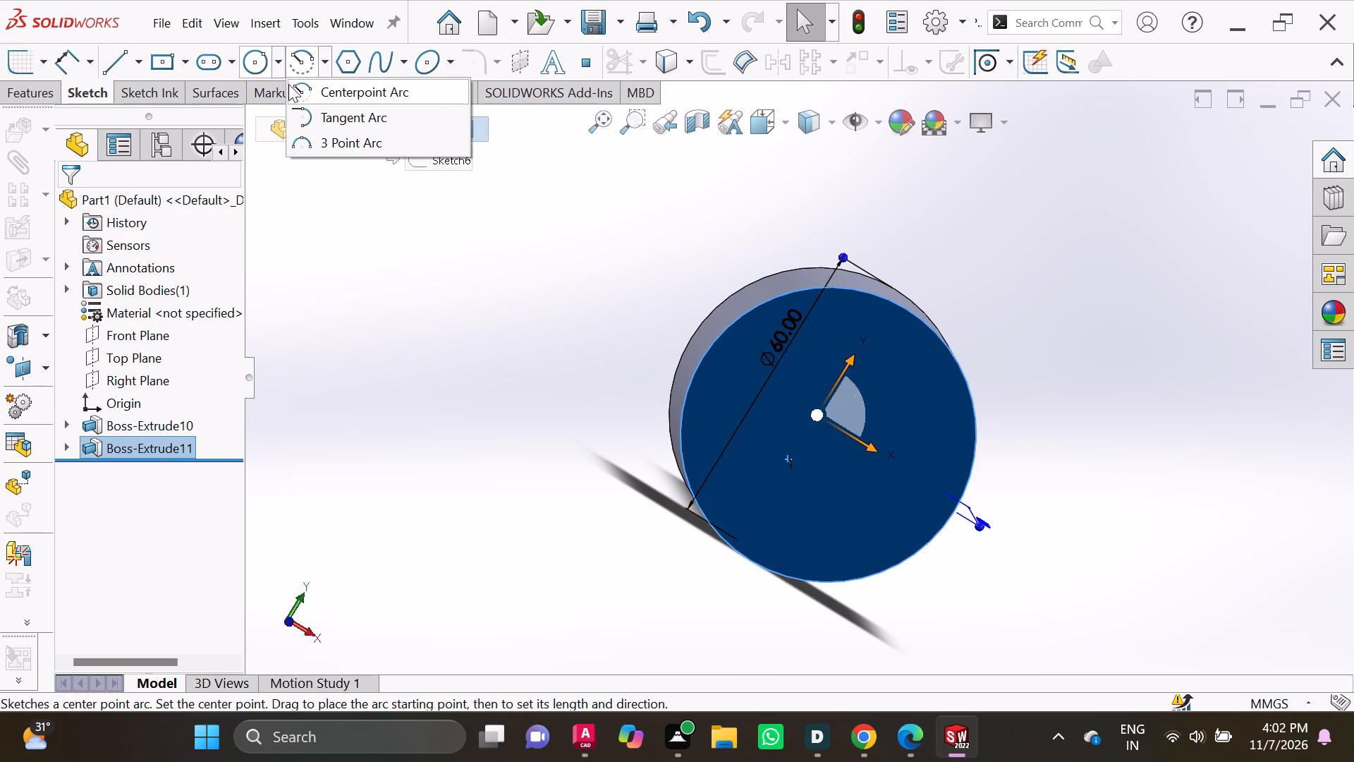
{"action": "left_click", "coordinate": [286, 91]}
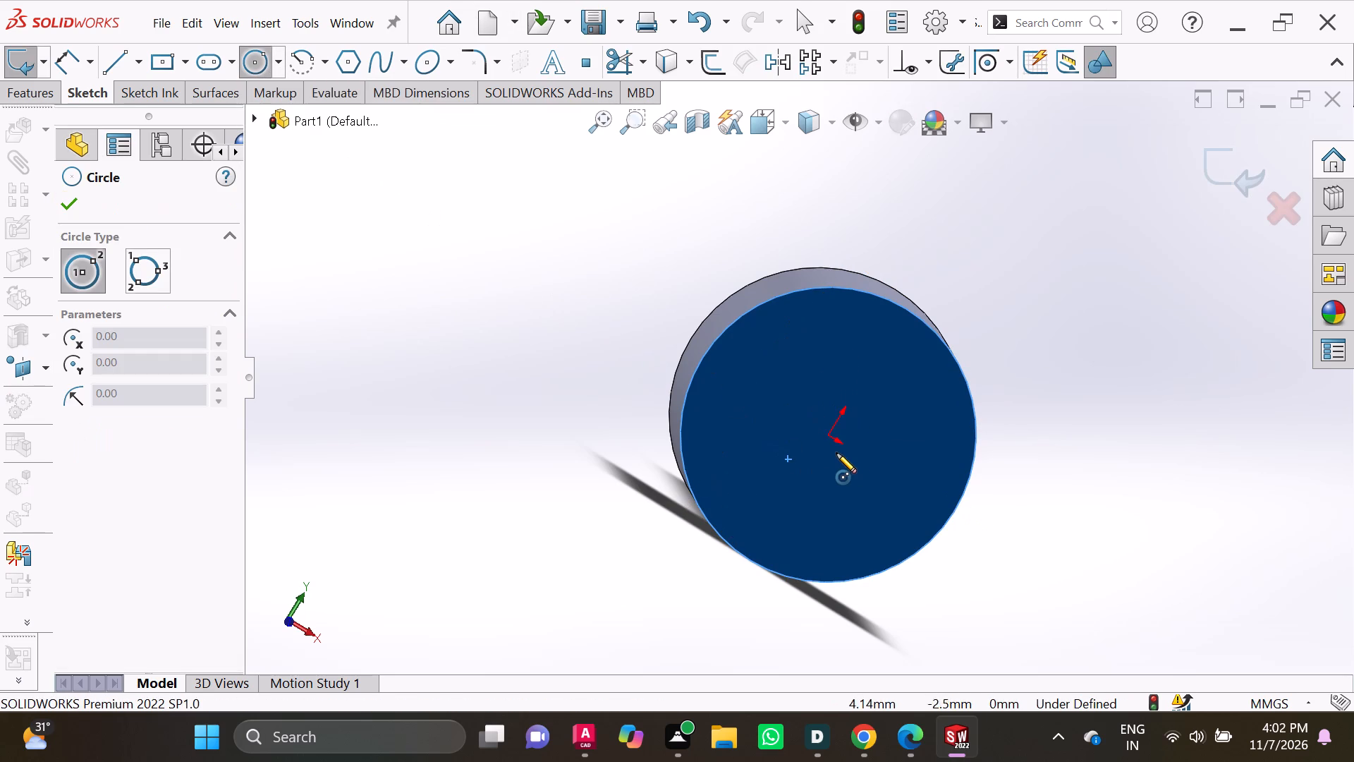
{"action": "middle_click_drag", "start_coordinate": [892, 279], "coordinate": [798, 279]}
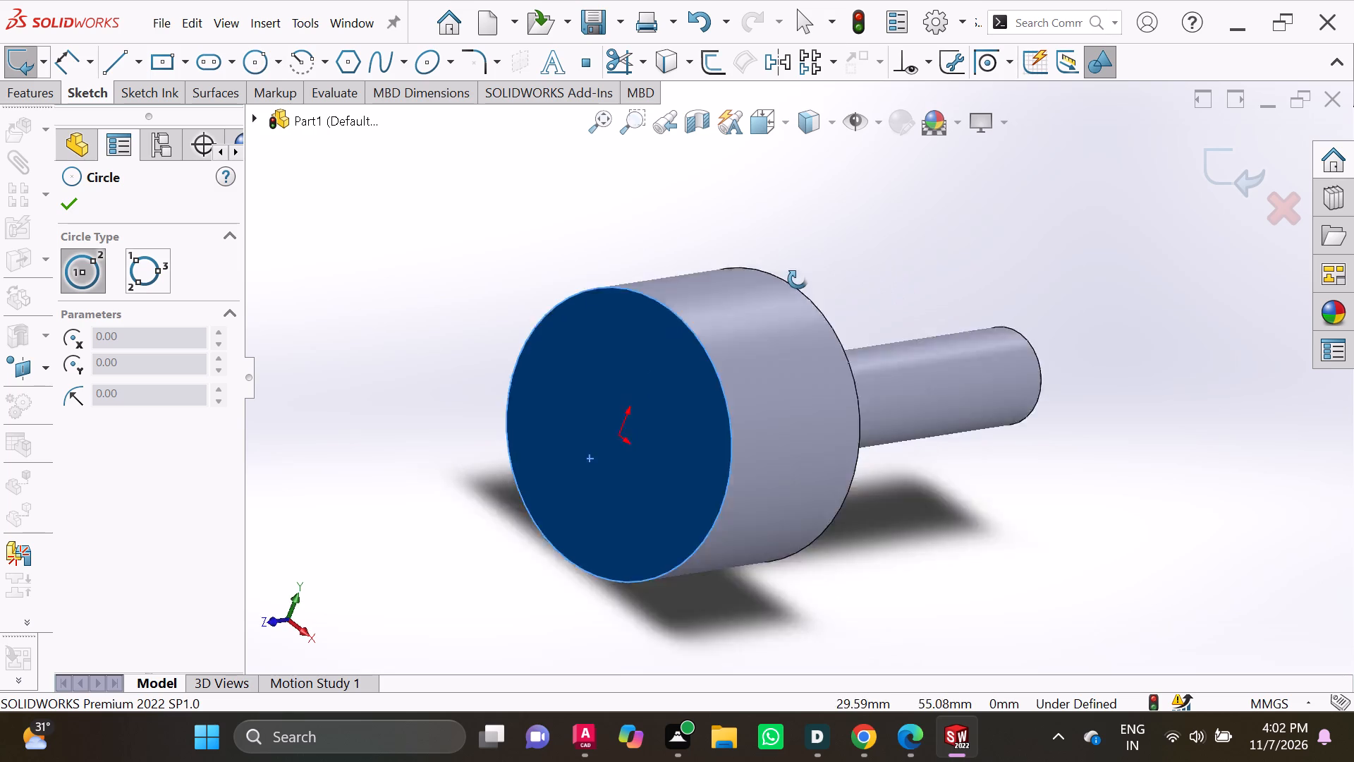
{"action": "middle_click_drag", "start_coordinate": [798, 279], "coordinate": [881, 315]}
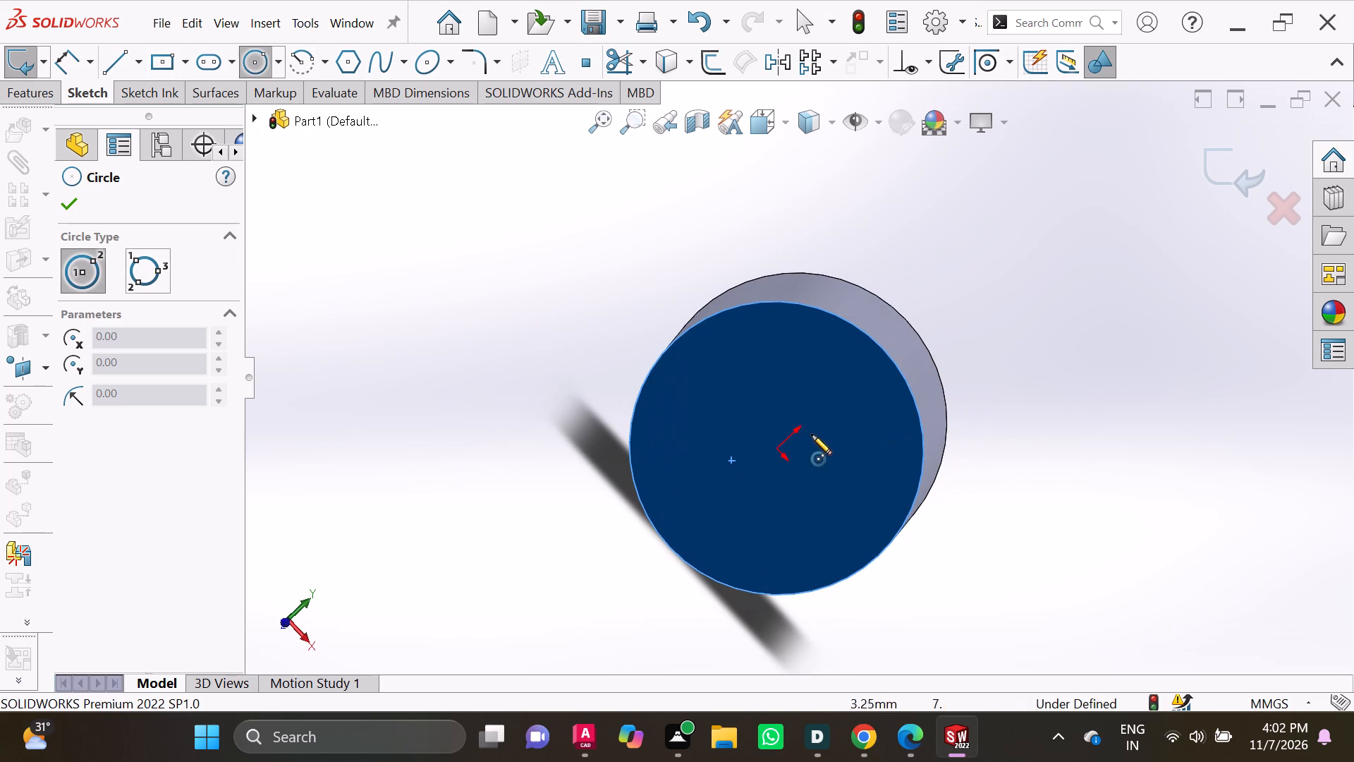
{"action": "left_click", "coordinate": [774, 449]}
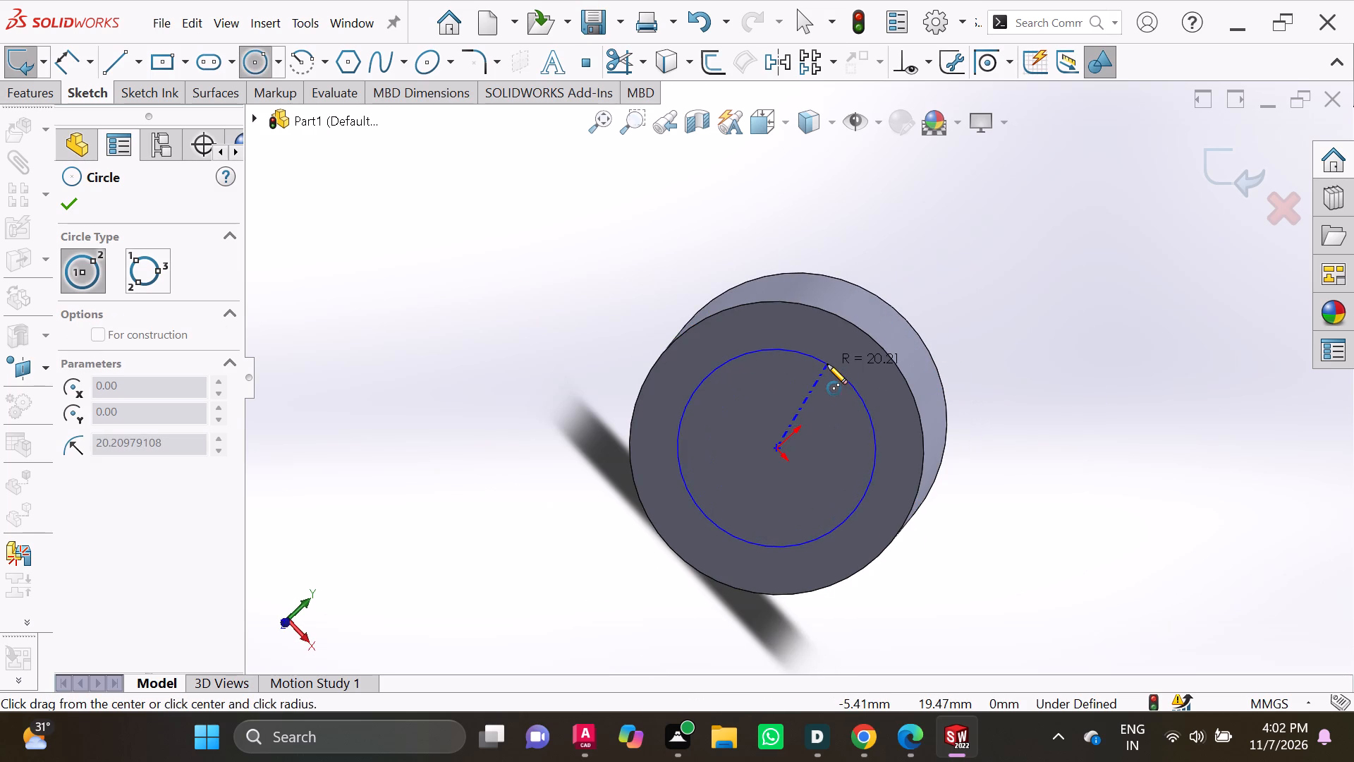
{"action": "key", "text": "1"}
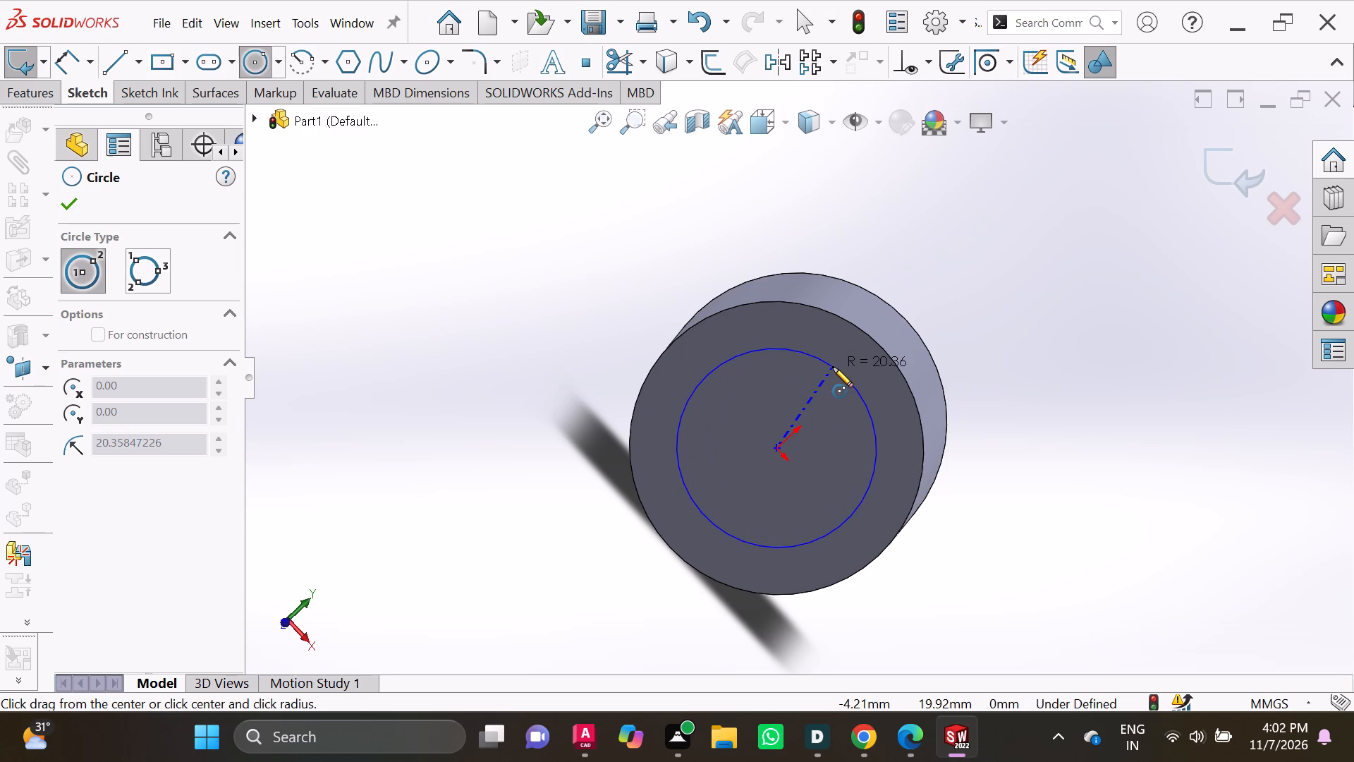
{"action": "type", "text": "00"}
{"action": "key", "text": "Return"}
{"action": "left_click", "coordinate": [754, 353]}
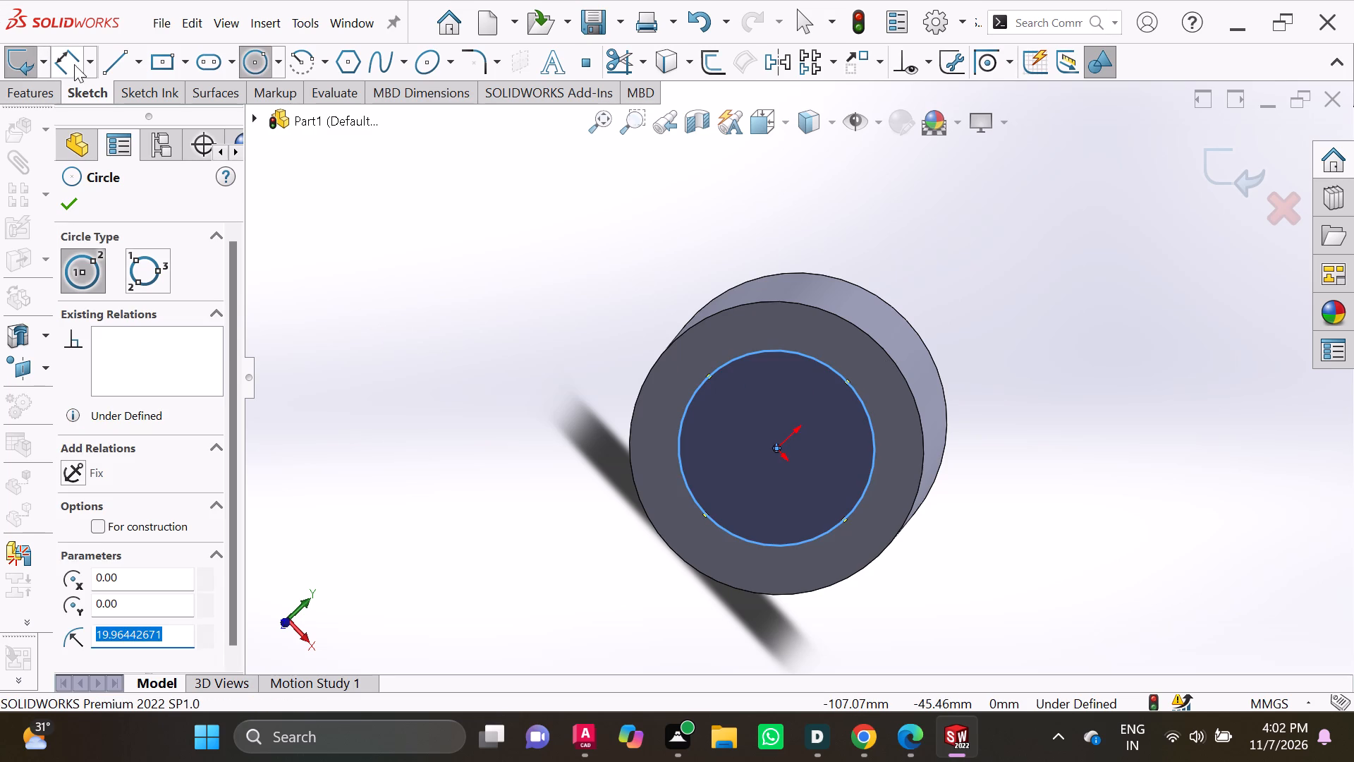
Dimension the new circle's diameter and set it to 100 mm.
{"action": "left_click", "coordinate": [72, 59]}
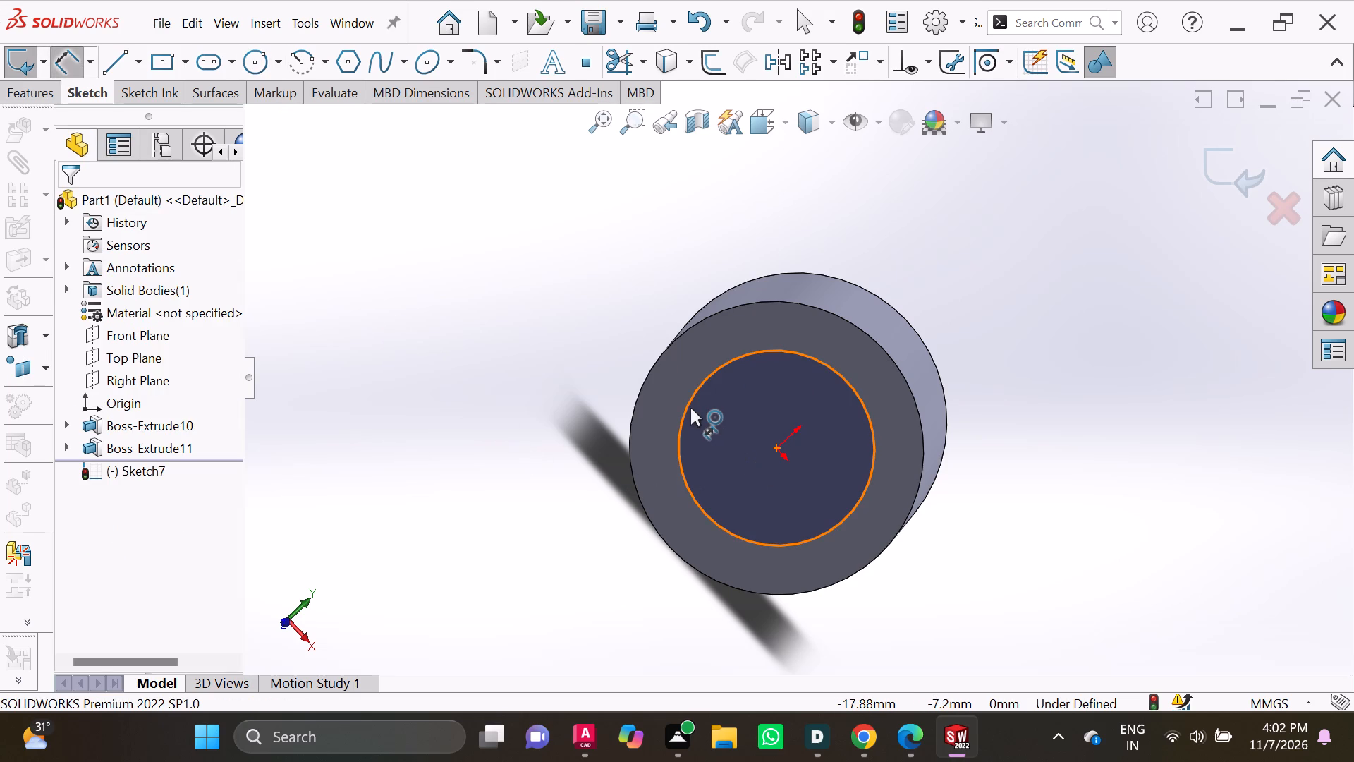
{"action": "left_click", "coordinate": [690, 401]}
{"action": "left_click", "coordinate": [565, 363]}
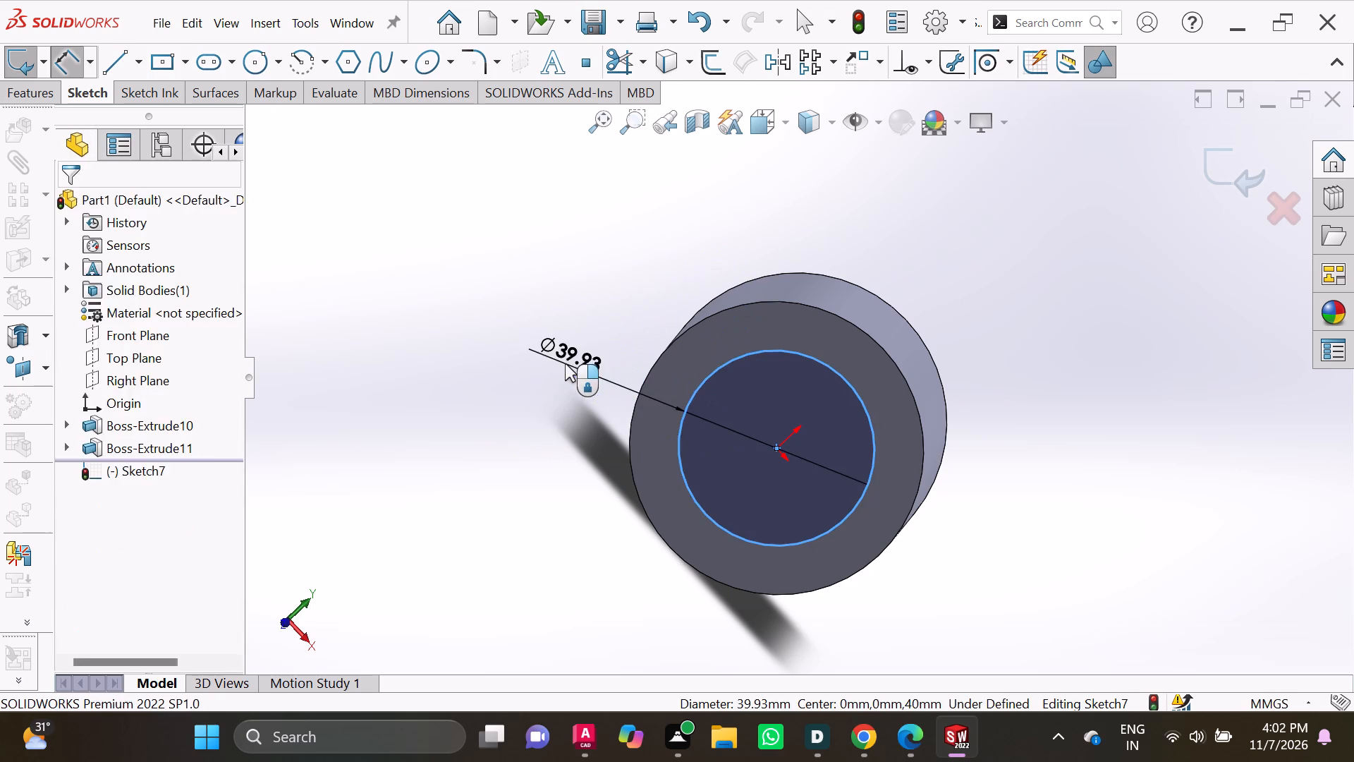
{"action": "type", "text": "100"}
{"action": "key", "text": "Return"}
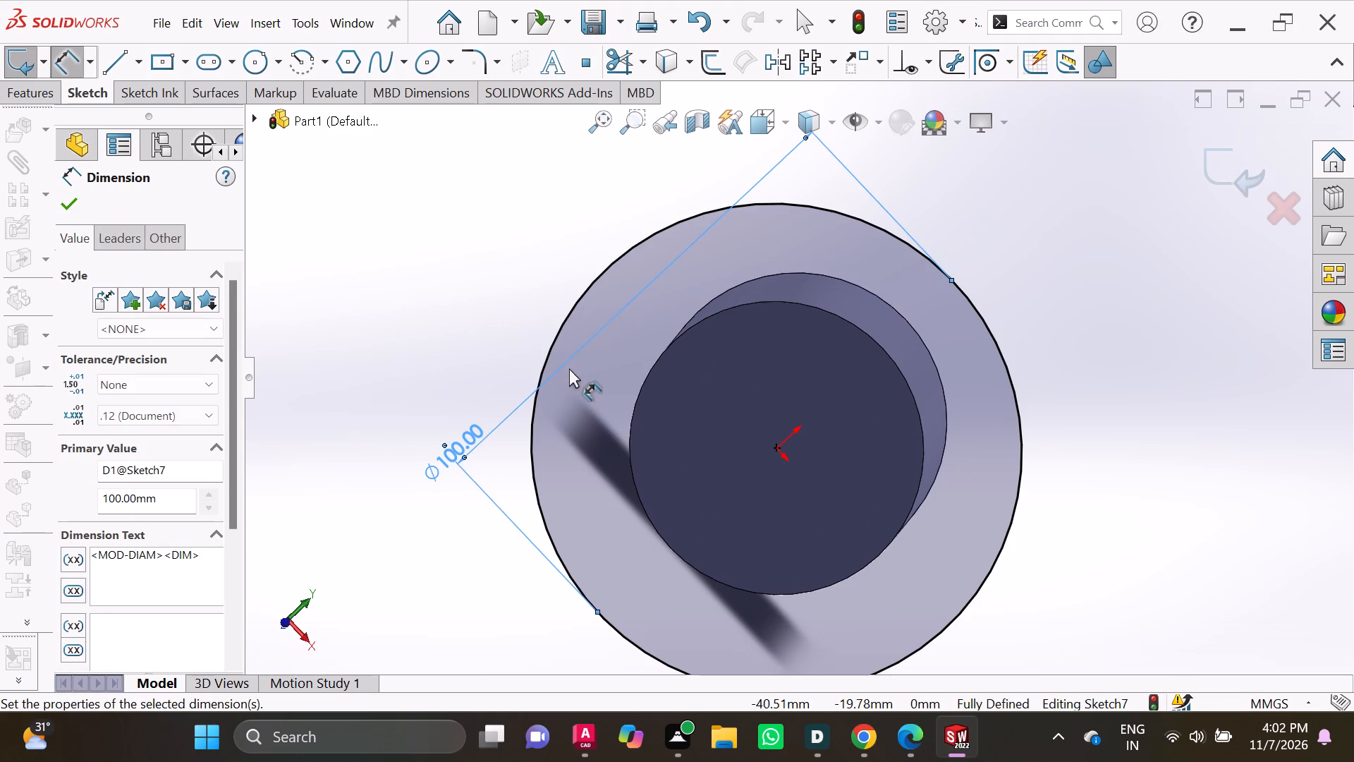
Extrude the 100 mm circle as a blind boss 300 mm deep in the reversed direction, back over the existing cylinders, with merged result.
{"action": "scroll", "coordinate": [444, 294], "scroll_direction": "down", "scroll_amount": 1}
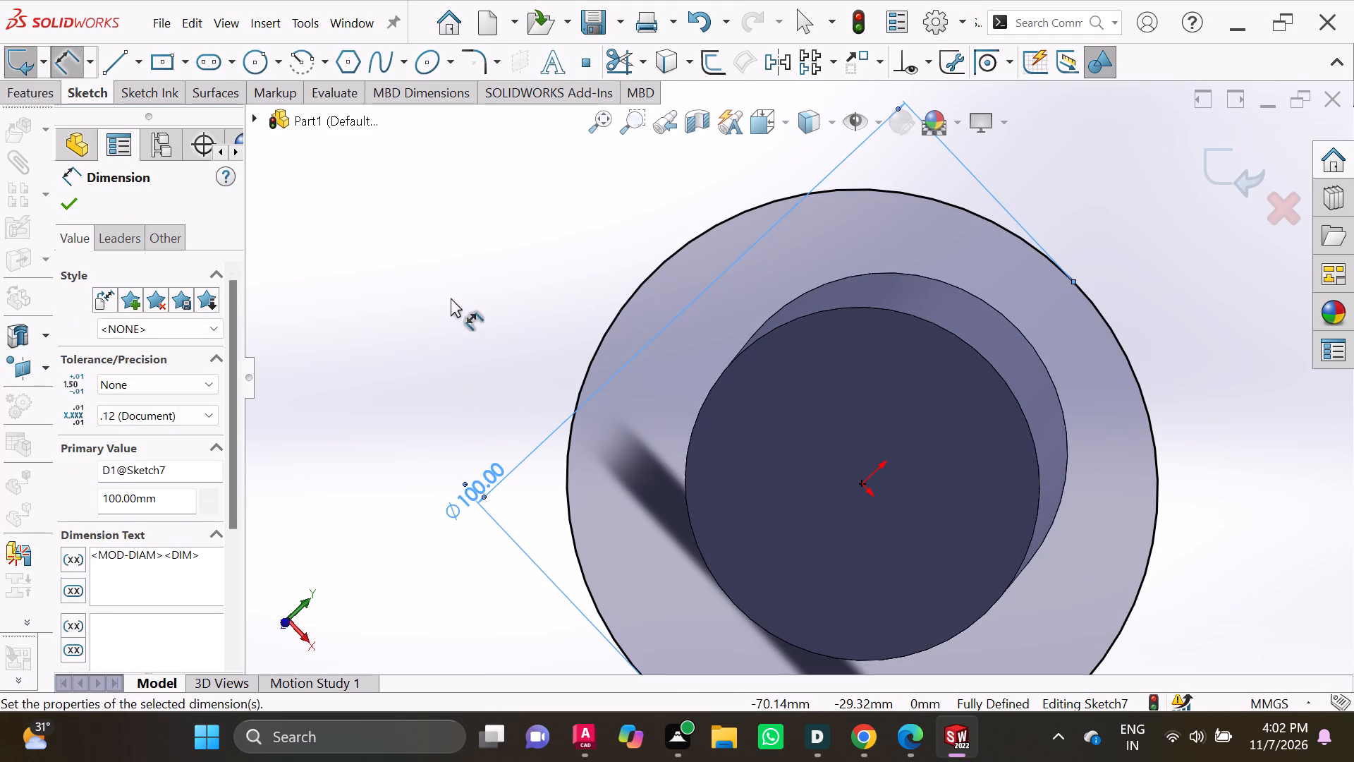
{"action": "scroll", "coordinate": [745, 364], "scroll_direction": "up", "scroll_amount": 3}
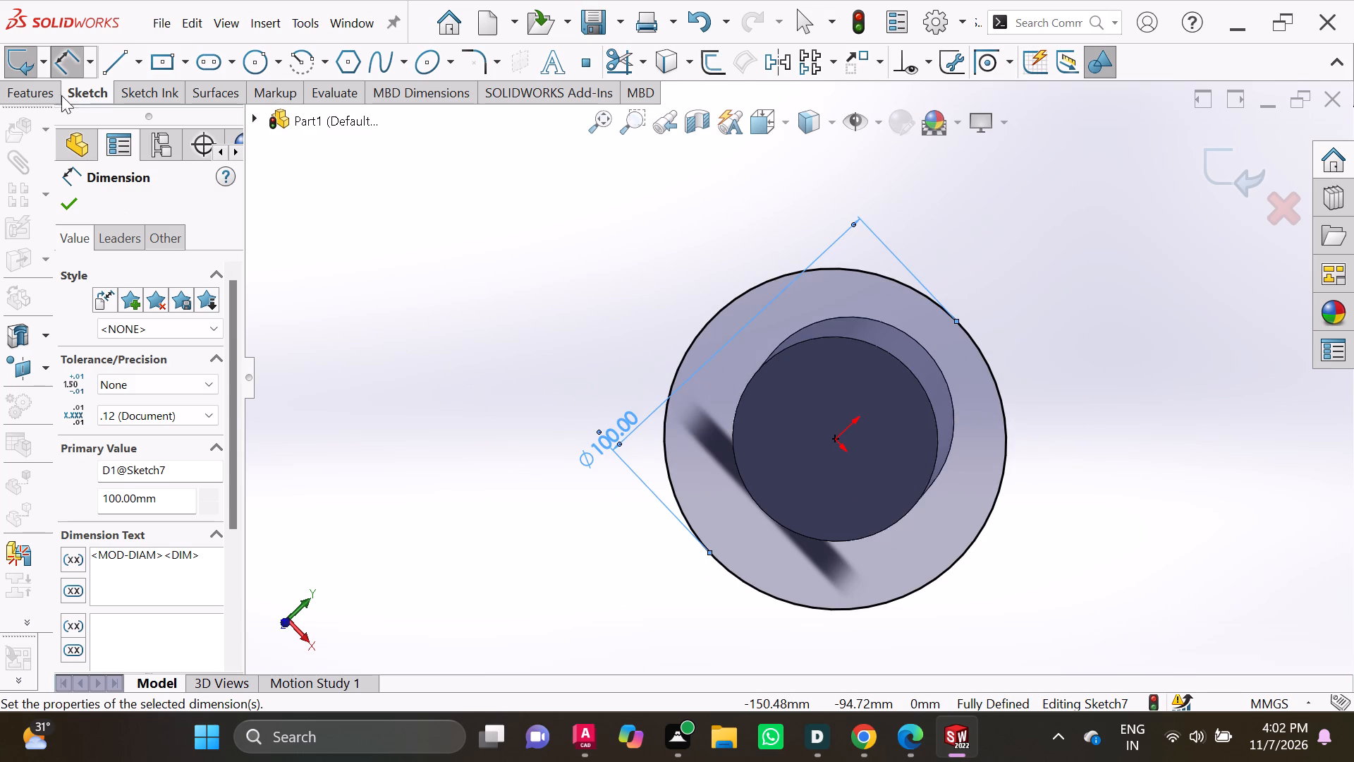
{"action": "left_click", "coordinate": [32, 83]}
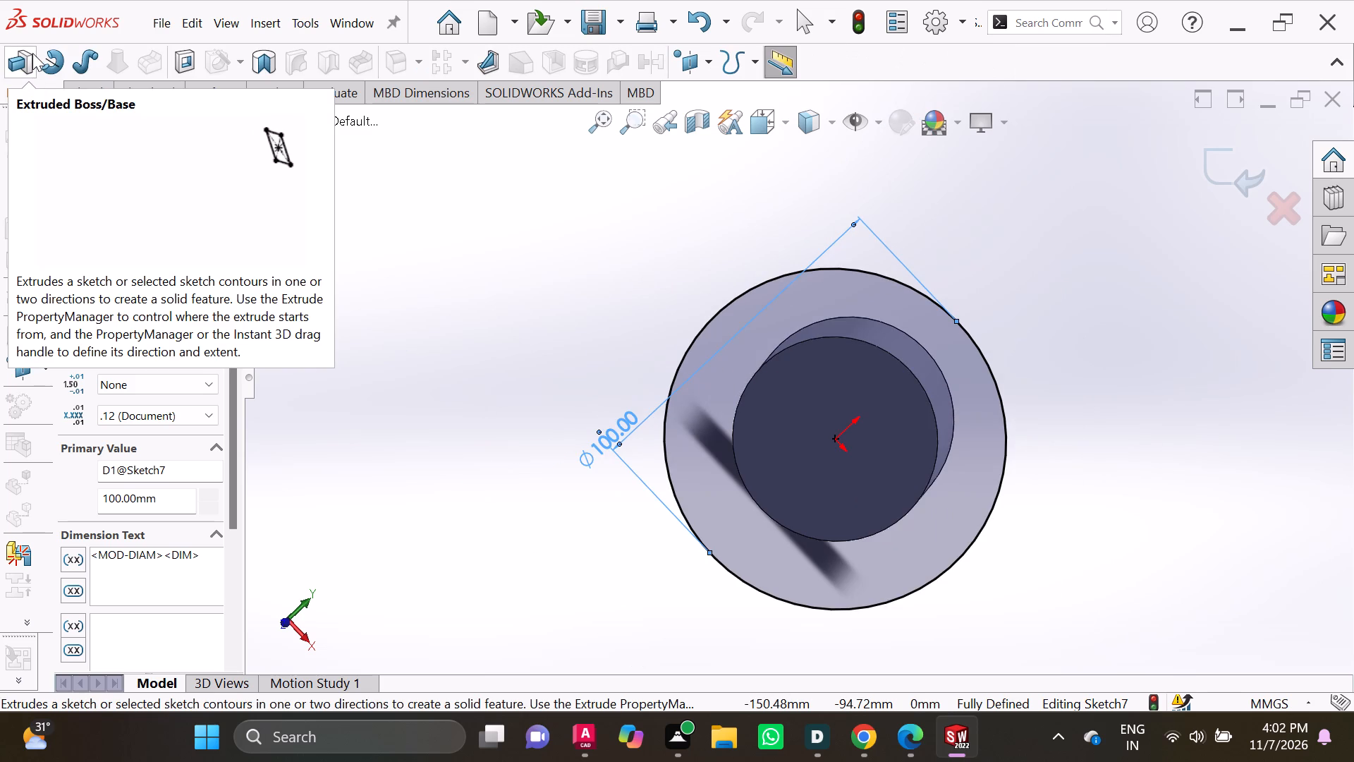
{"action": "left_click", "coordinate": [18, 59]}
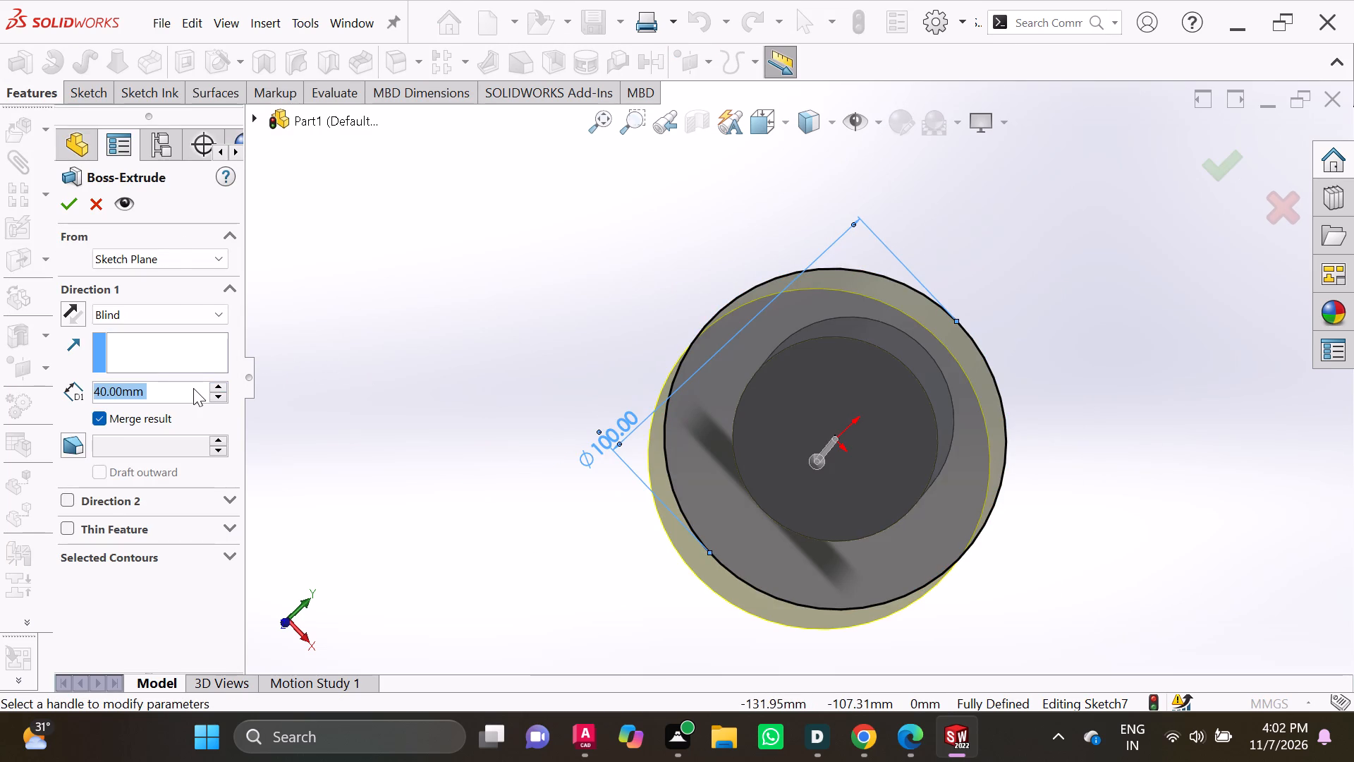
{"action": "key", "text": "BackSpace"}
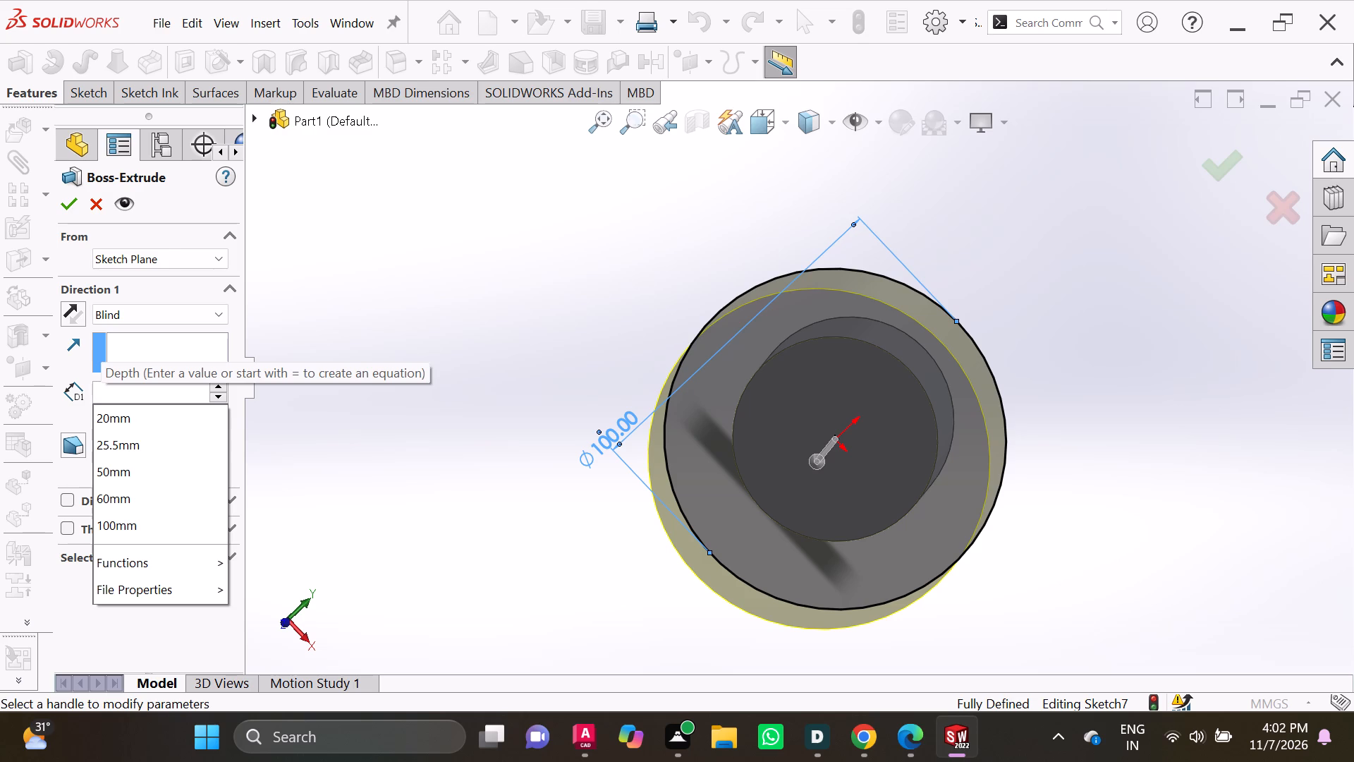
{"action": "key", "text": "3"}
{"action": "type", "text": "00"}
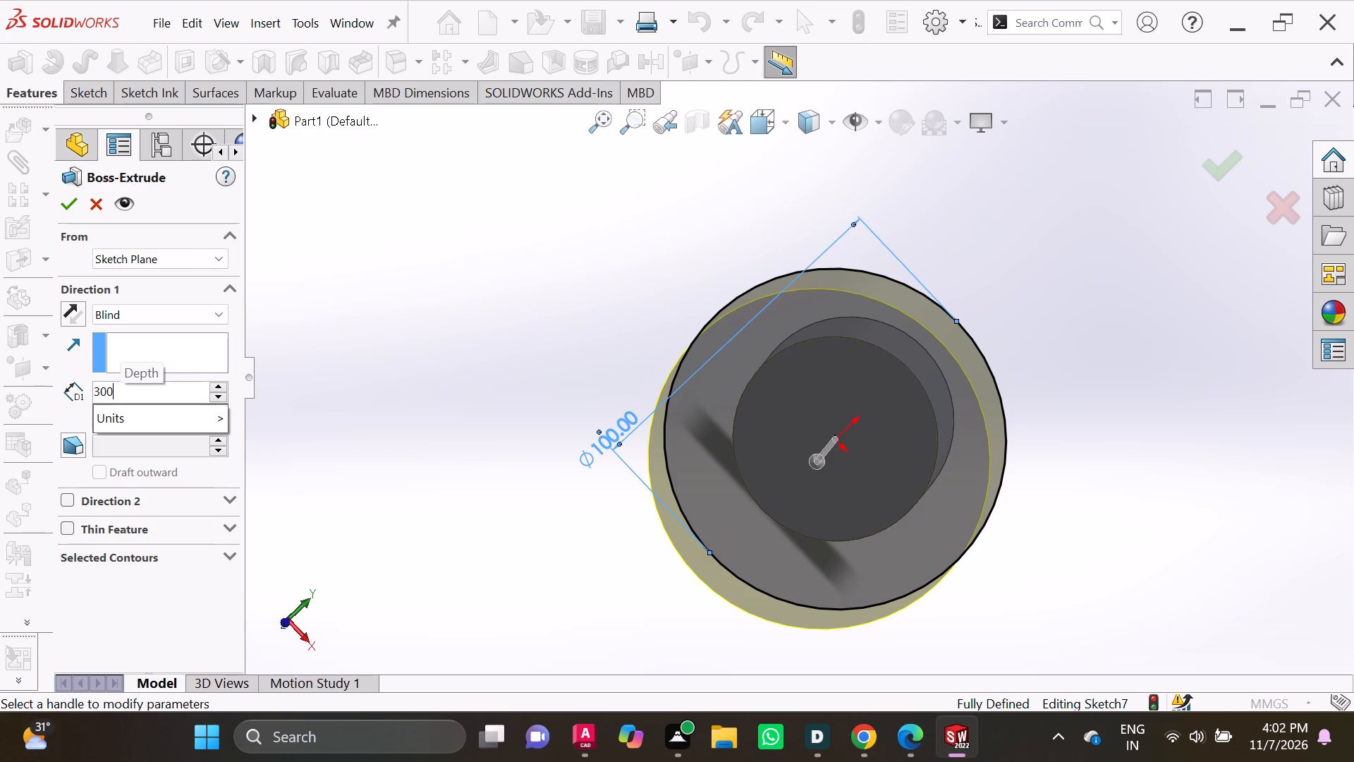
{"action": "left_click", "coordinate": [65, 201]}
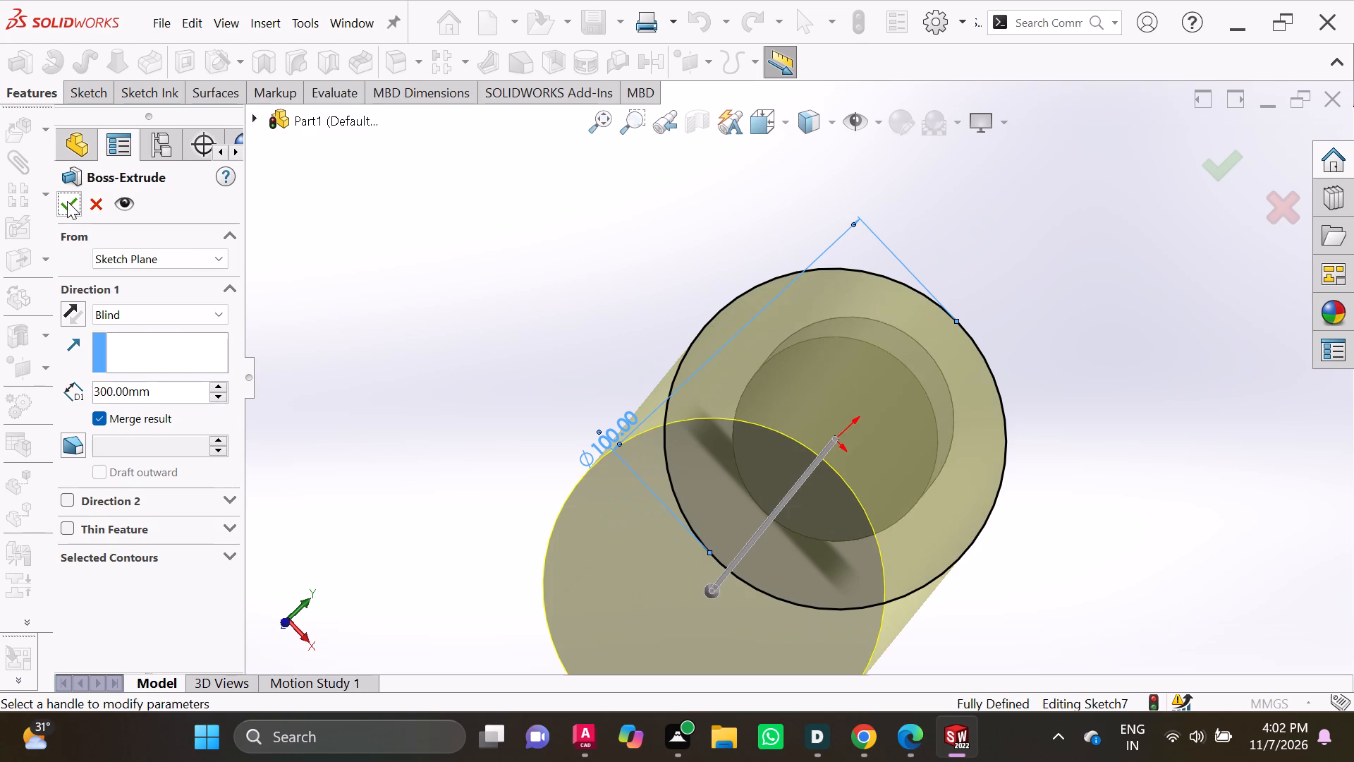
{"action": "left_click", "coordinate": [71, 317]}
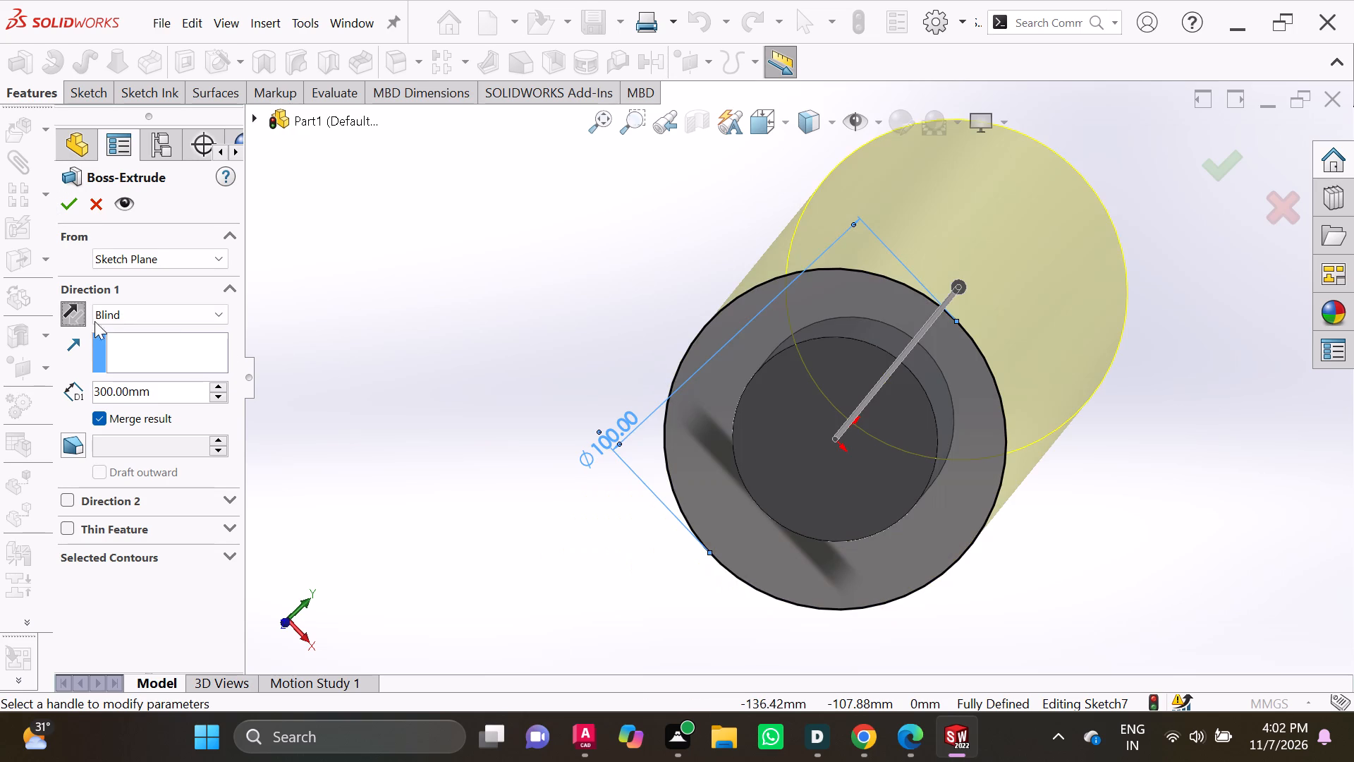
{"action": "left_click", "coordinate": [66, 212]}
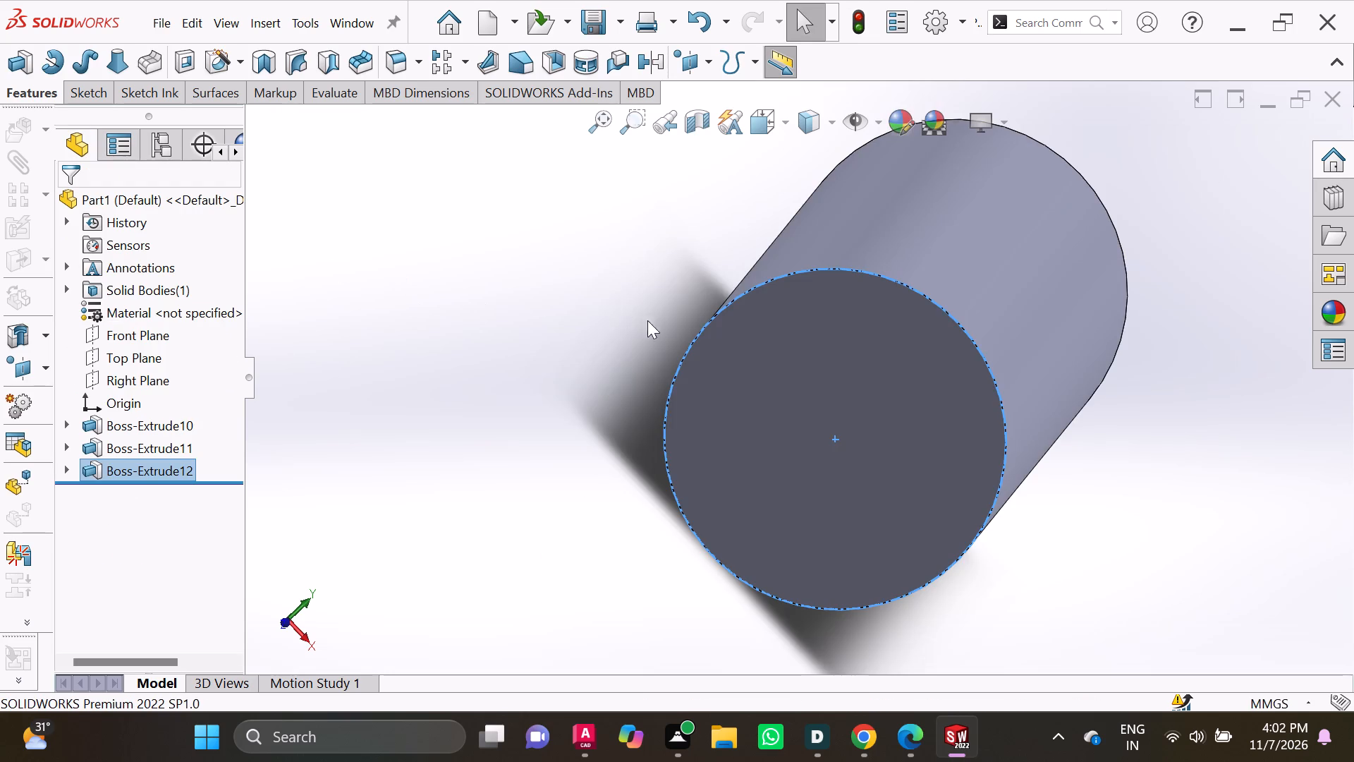
Examine the reversed 100 mm extrusion at different zoom levels and from the side and front.
{"action": "scroll", "coordinate": [676, 327], "scroll_direction": "down", "scroll_amount": 2}
{"action": "scroll", "coordinate": [729, 337], "scroll_direction": "up", "scroll_amount": 2}
{"action": "scroll", "coordinate": [733, 337], "scroll_direction": "down", "scroll_amount": 1}
{"action": "scroll", "coordinate": [795, 358], "scroll_direction": "down", "scroll_amount": 1}
{"action": "scroll", "coordinate": [795, 358], "scroll_direction": "up", "scroll_amount": 2}
{"action": "scroll", "coordinate": [915, 365], "scroll_direction": "up", "scroll_amount": 2}
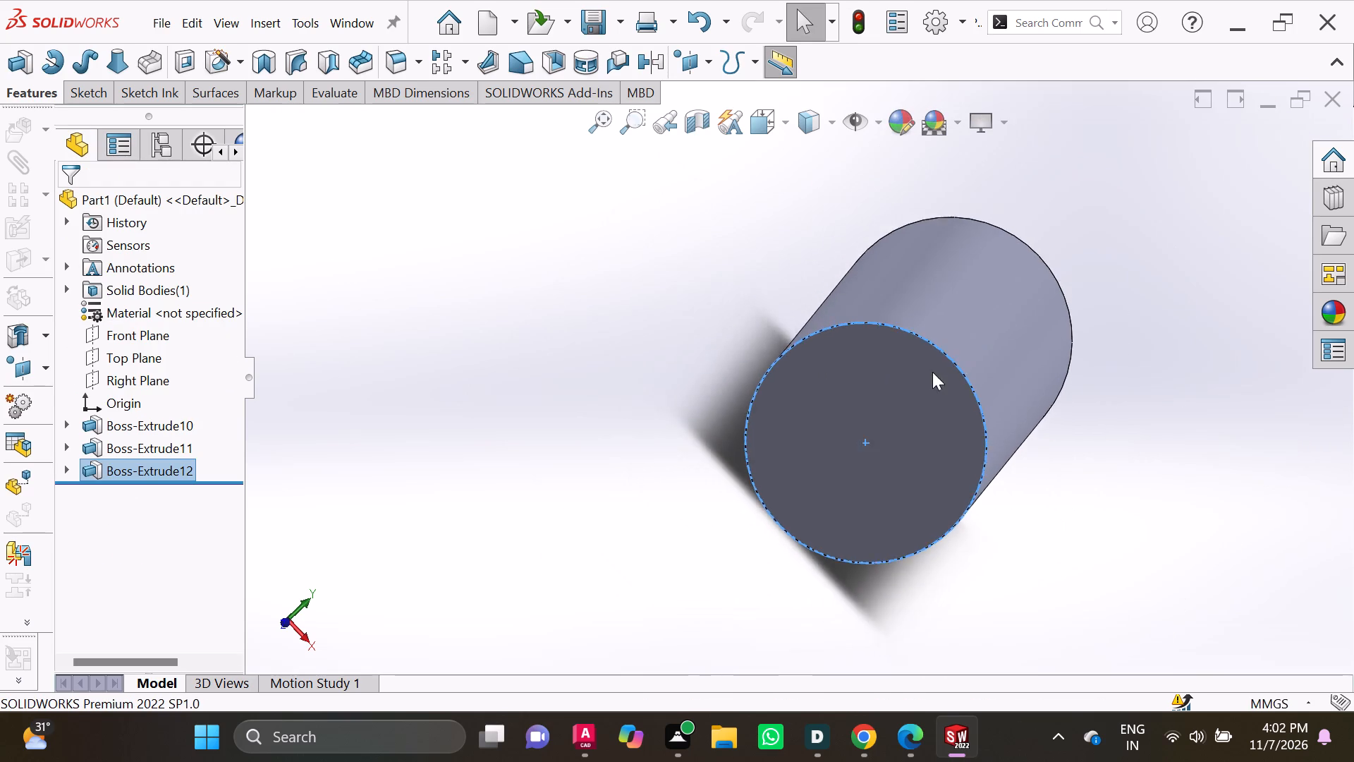
{"action": "middle_click_drag", "start_coordinate": [929, 372], "coordinate": [752, 366]}
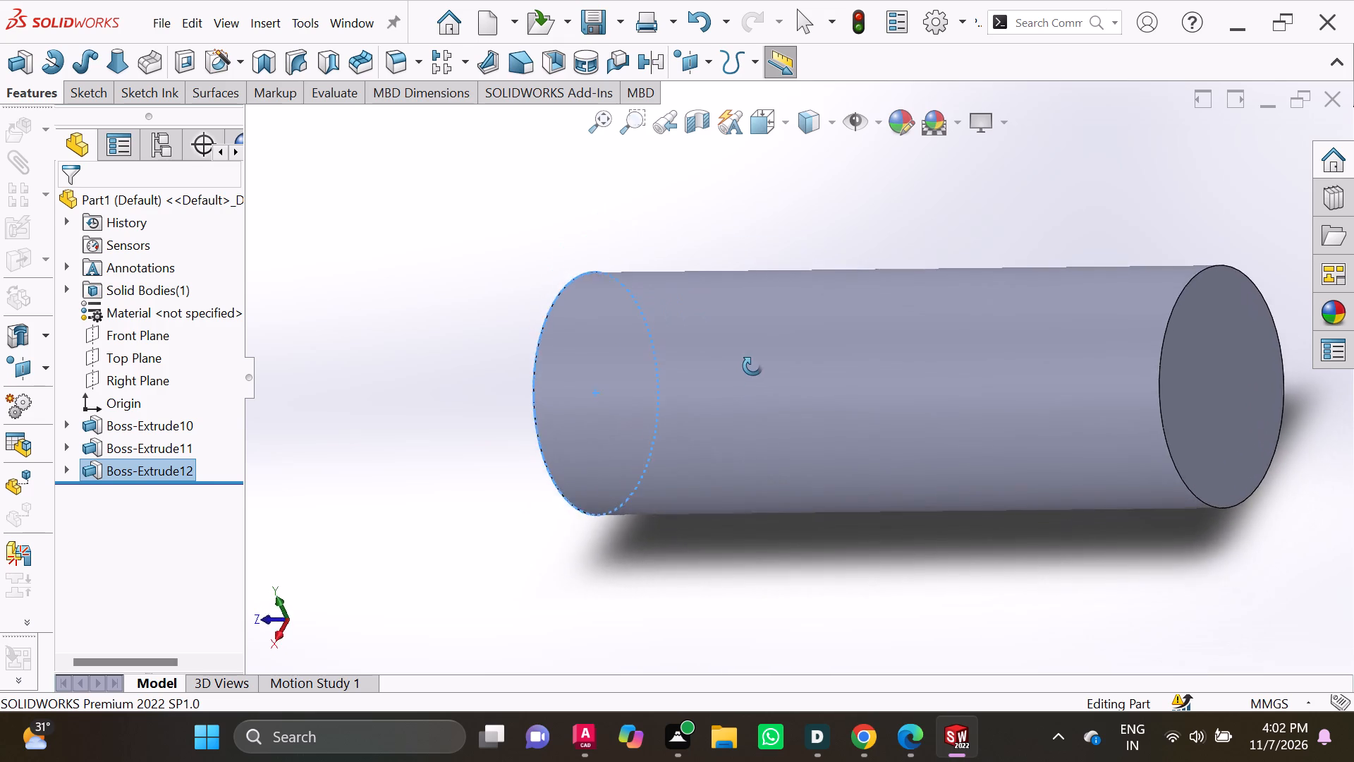
{"action": "middle_click_drag", "start_coordinate": [752, 366], "coordinate": [879, 465]}
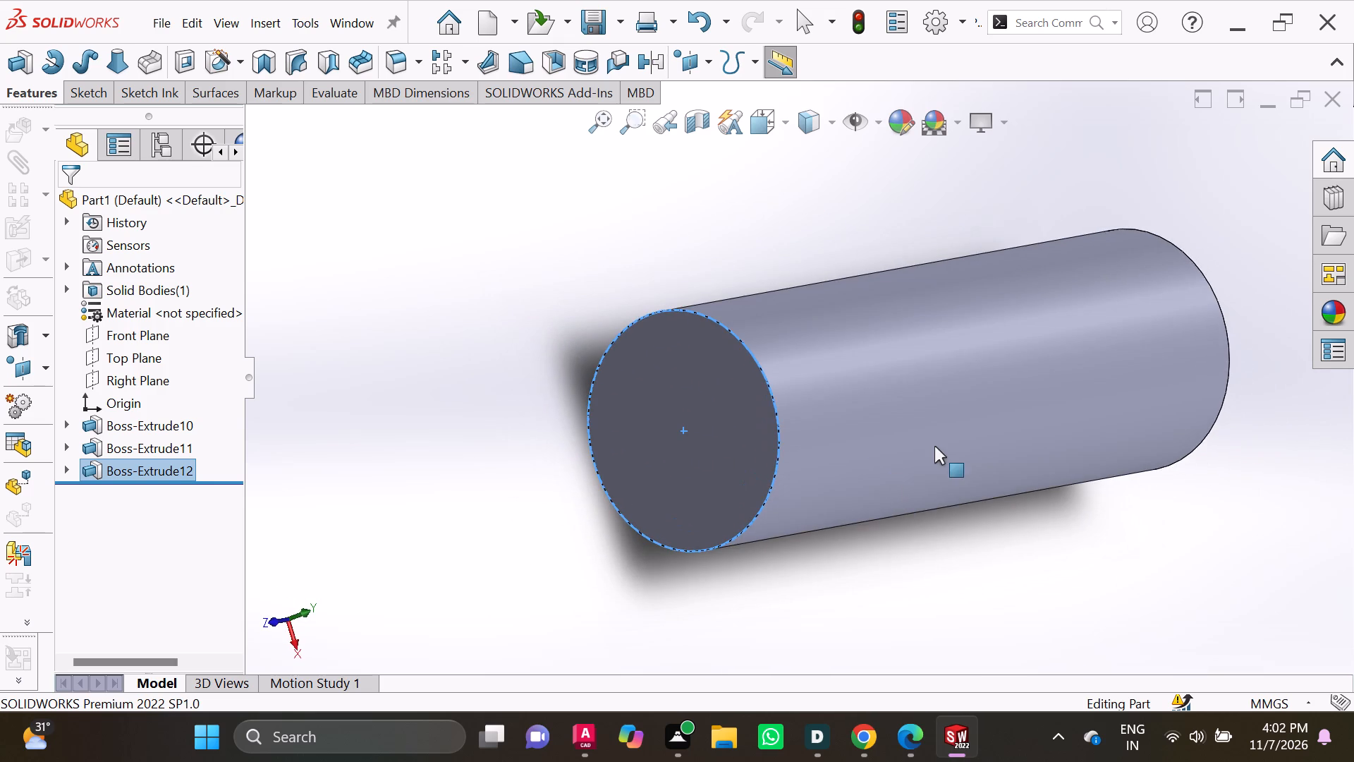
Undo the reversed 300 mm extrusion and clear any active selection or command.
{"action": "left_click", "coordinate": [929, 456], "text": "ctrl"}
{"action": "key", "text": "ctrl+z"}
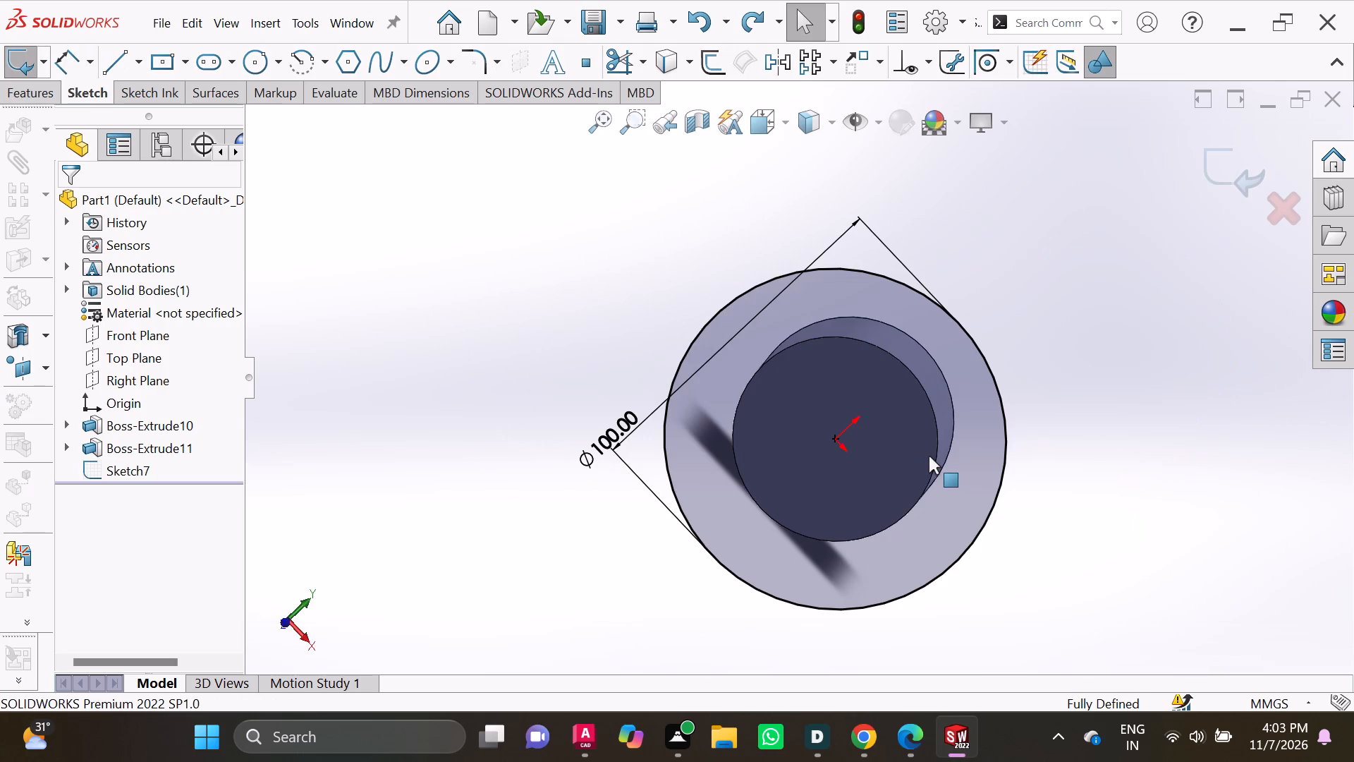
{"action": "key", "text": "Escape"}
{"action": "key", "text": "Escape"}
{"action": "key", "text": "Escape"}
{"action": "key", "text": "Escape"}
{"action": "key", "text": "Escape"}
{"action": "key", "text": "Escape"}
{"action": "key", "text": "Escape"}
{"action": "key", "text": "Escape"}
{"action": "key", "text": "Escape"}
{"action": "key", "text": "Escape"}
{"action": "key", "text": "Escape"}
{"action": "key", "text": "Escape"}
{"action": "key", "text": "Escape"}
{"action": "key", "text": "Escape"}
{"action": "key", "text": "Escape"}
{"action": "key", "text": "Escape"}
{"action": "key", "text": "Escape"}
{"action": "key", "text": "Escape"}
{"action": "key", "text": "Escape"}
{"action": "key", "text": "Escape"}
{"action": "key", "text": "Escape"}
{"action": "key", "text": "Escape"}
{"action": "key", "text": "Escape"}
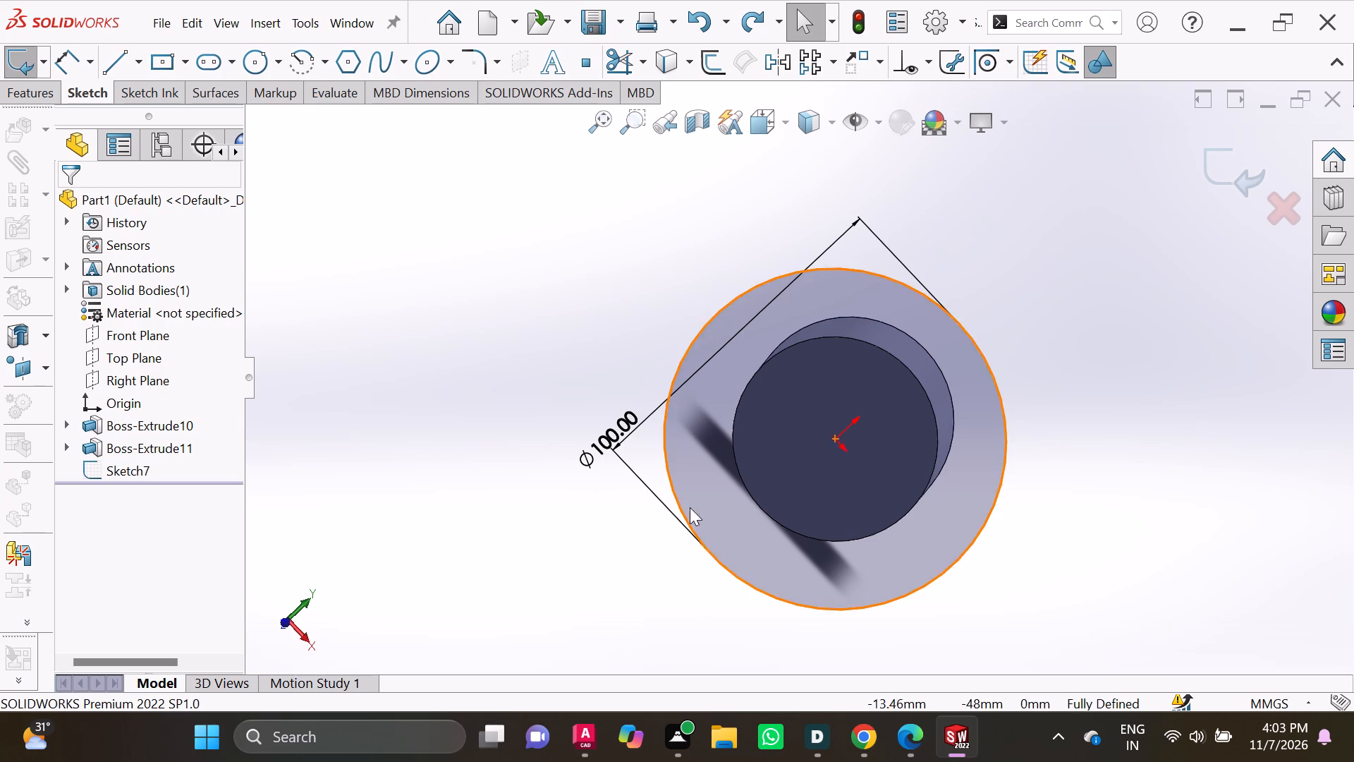
Extrude the 100 mm circle as a blind boss 300 mm deep, outward from the 60 mm boss's face and merged with it.
{"action": "left_click", "coordinate": [35, 100]}
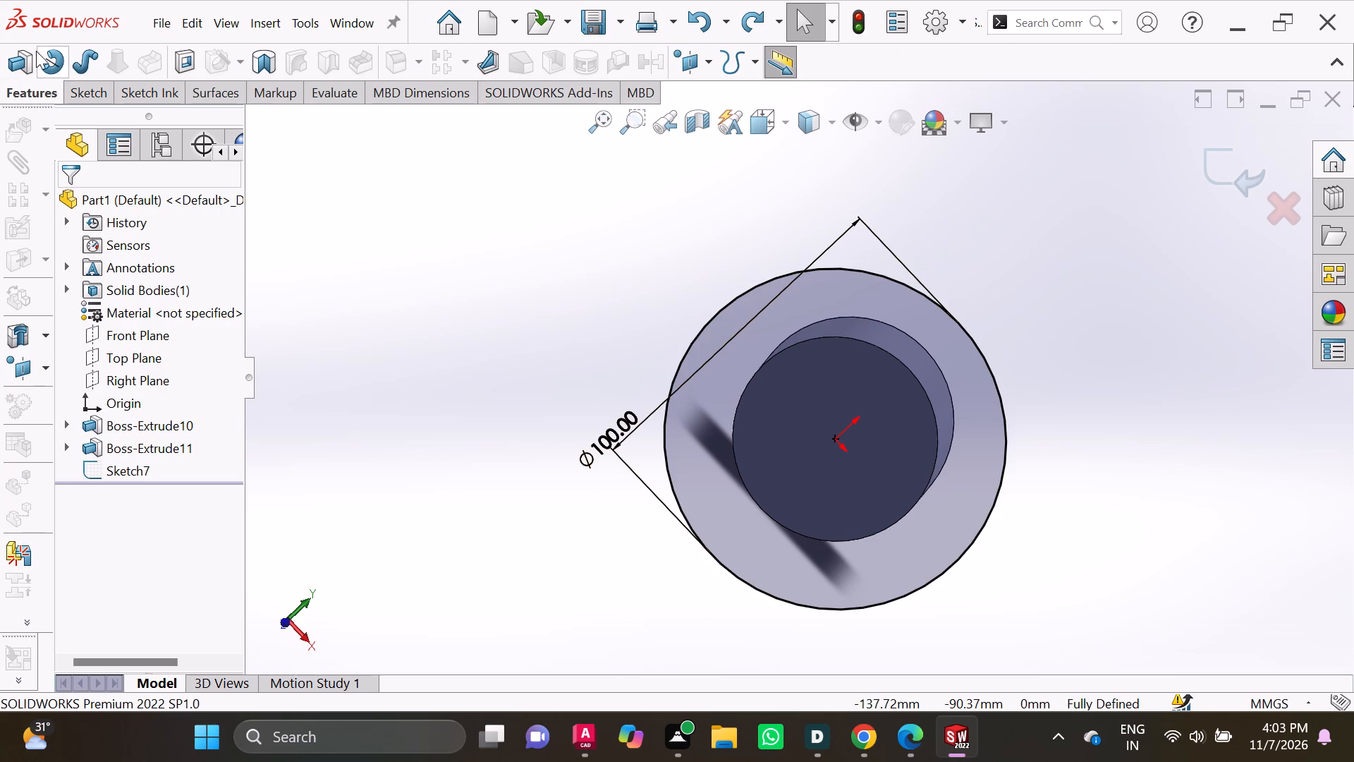
{"action": "left_click", "coordinate": [16, 68]}
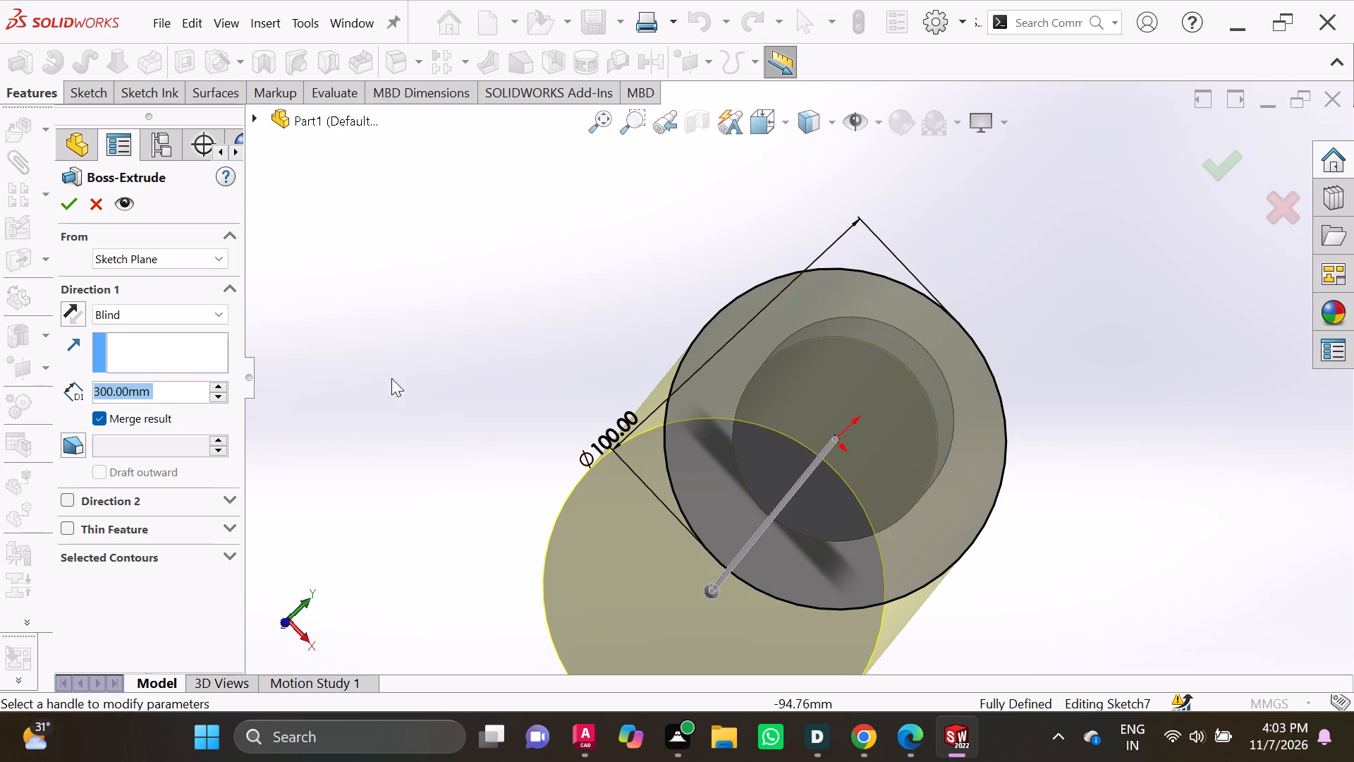
{"action": "left_click", "coordinate": [71, 201]}
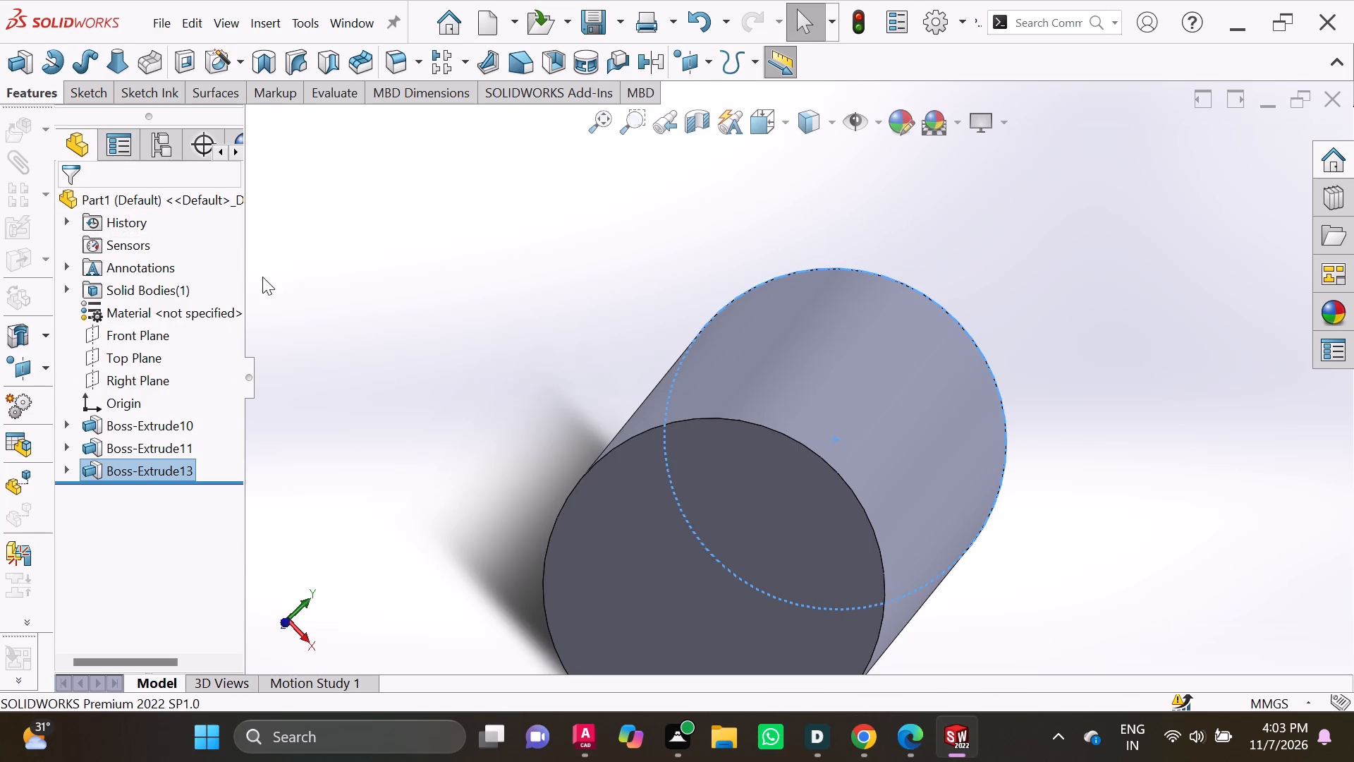
Examine the three-stepped cylinder from the front, side and rear to check the direction of the 100 mm section.
{"action": "scroll", "coordinate": [712, 457], "scroll_direction": "down", "scroll_amount": 1}
{"action": "scroll", "coordinate": [753, 445], "scroll_direction": "up", "scroll_amount": 2}
{"action": "scroll", "coordinate": [813, 516], "scroll_direction": "up", "scroll_amount": 2}
{"action": "middle_click_drag", "start_coordinate": [775, 486], "coordinate": [755, 469]}
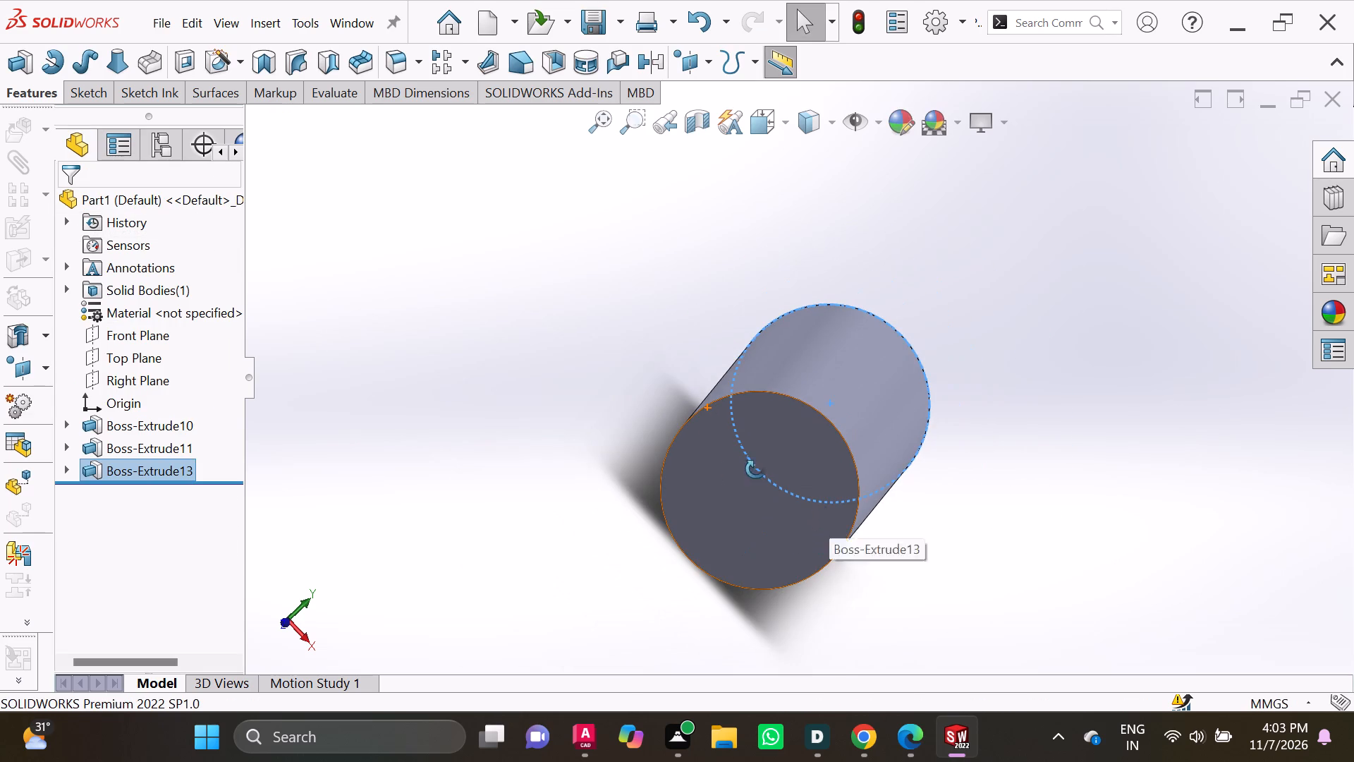
{"action": "middle_click_drag", "start_coordinate": [755, 469], "coordinate": [332, 369]}
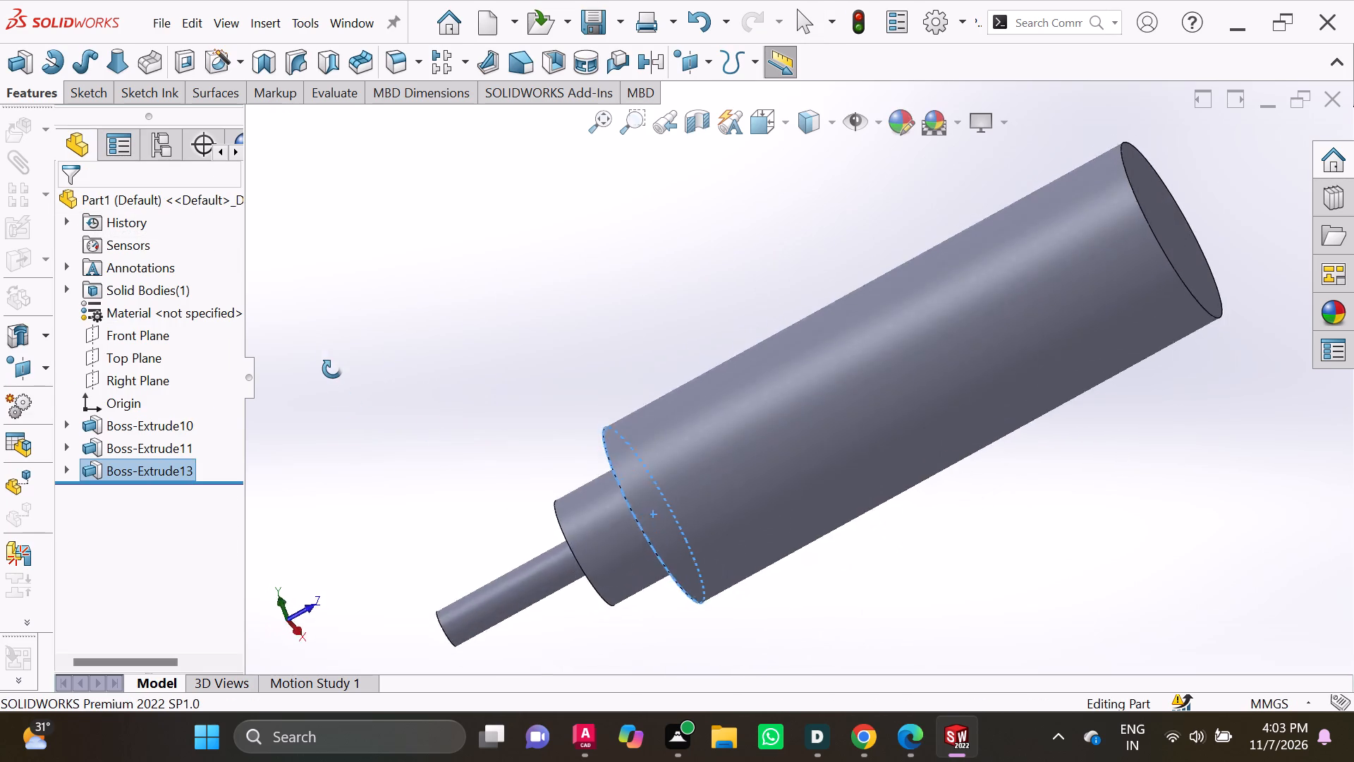
{"action": "middle_click_drag", "start_coordinate": [332, 369], "coordinate": [836, 579]}
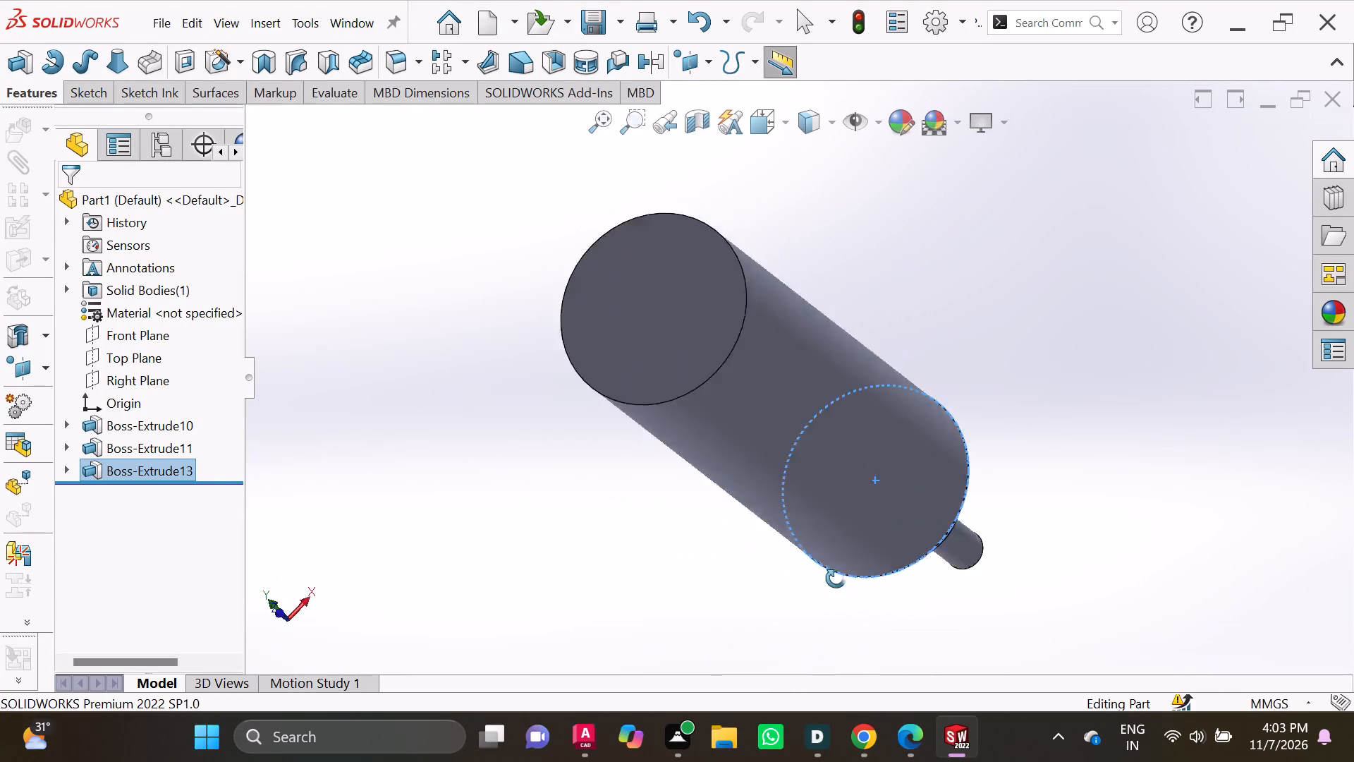
{"action": "middle_click_drag", "start_coordinate": [836, 579], "coordinate": [618, 452]}
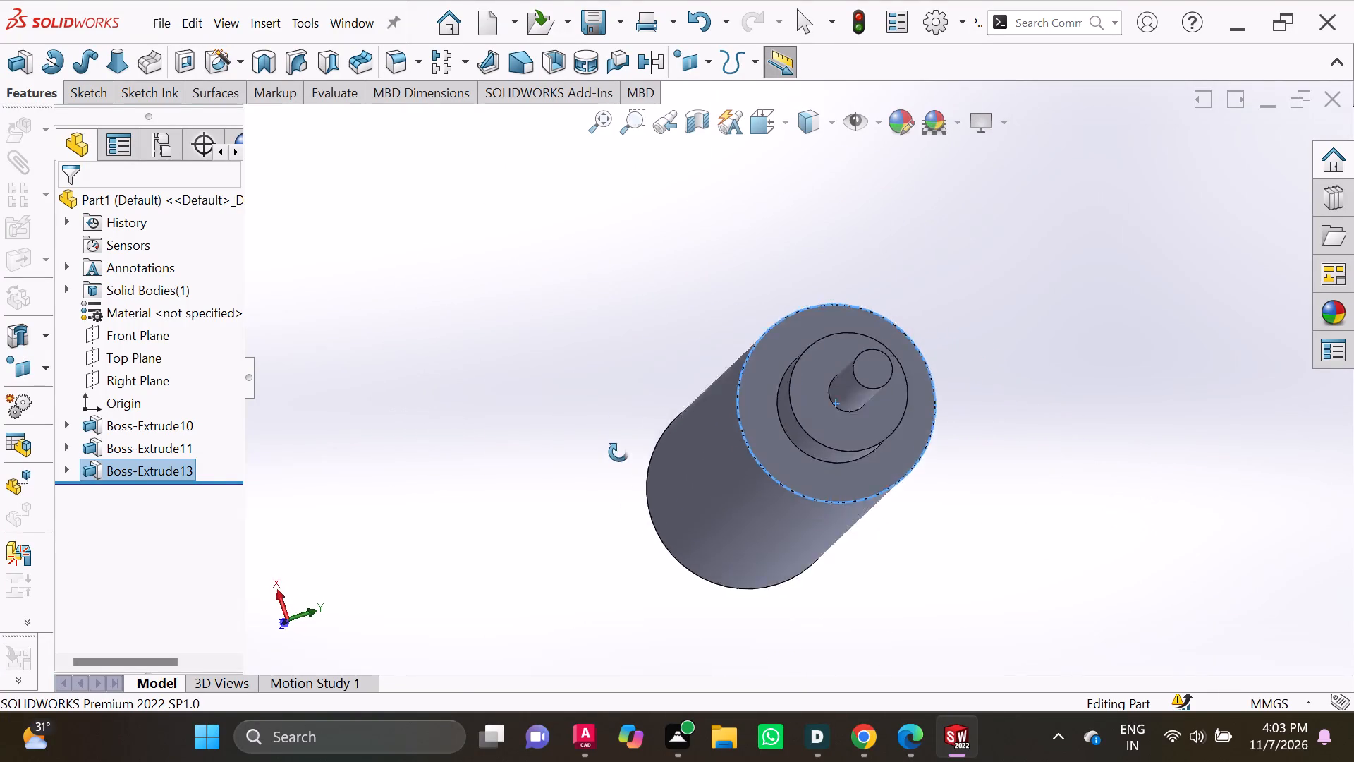
{"action": "middle_click_drag", "start_coordinate": [618, 452], "coordinate": [470, 464]}
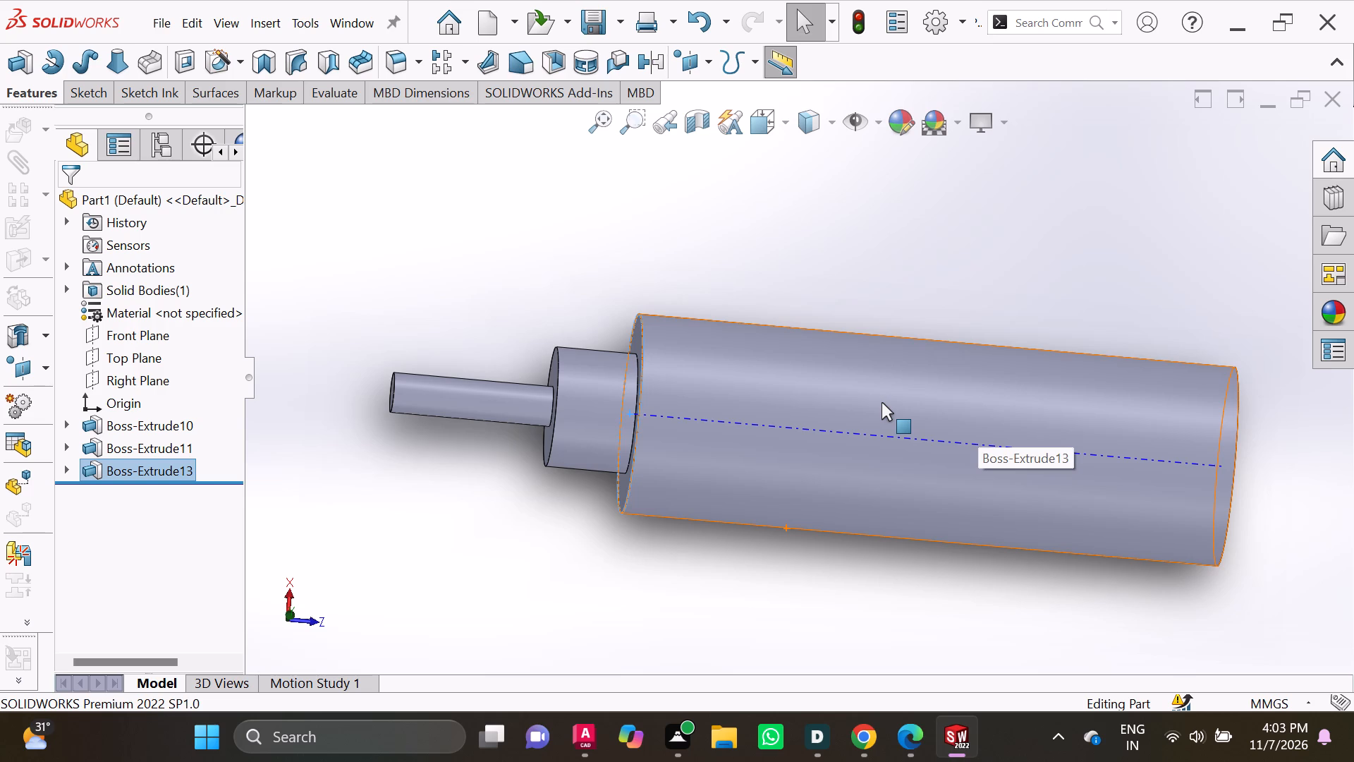
Start a circle sketch on the free flat end face of the 100 mm diameter section.
{"action": "scroll", "coordinate": [888, 402], "scroll_direction": "up", "scroll_amount": 1}
{"action": "scroll", "coordinate": [896, 410], "scroll_direction": "down", "scroll_amount": 1}
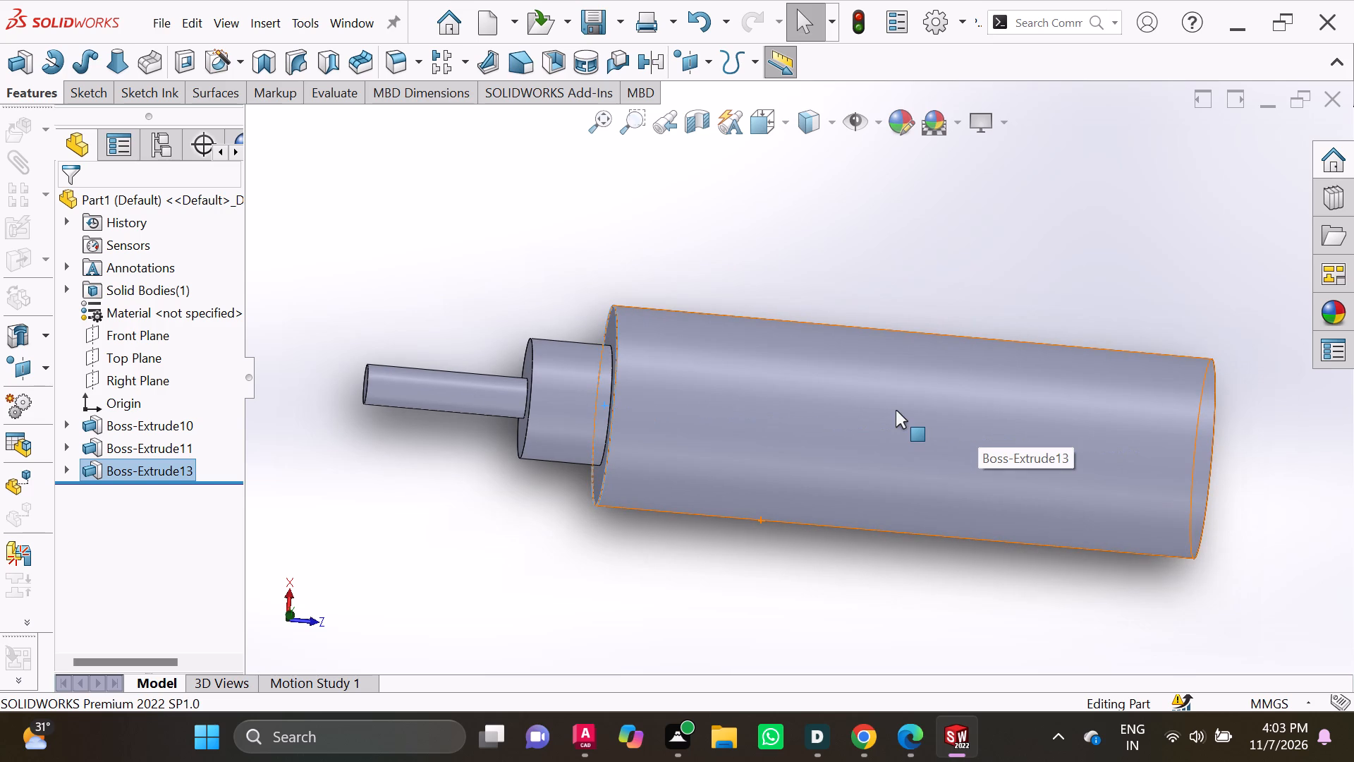
{"action": "middle_click_drag", "start_coordinate": [884, 427], "coordinate": [752, 416]}
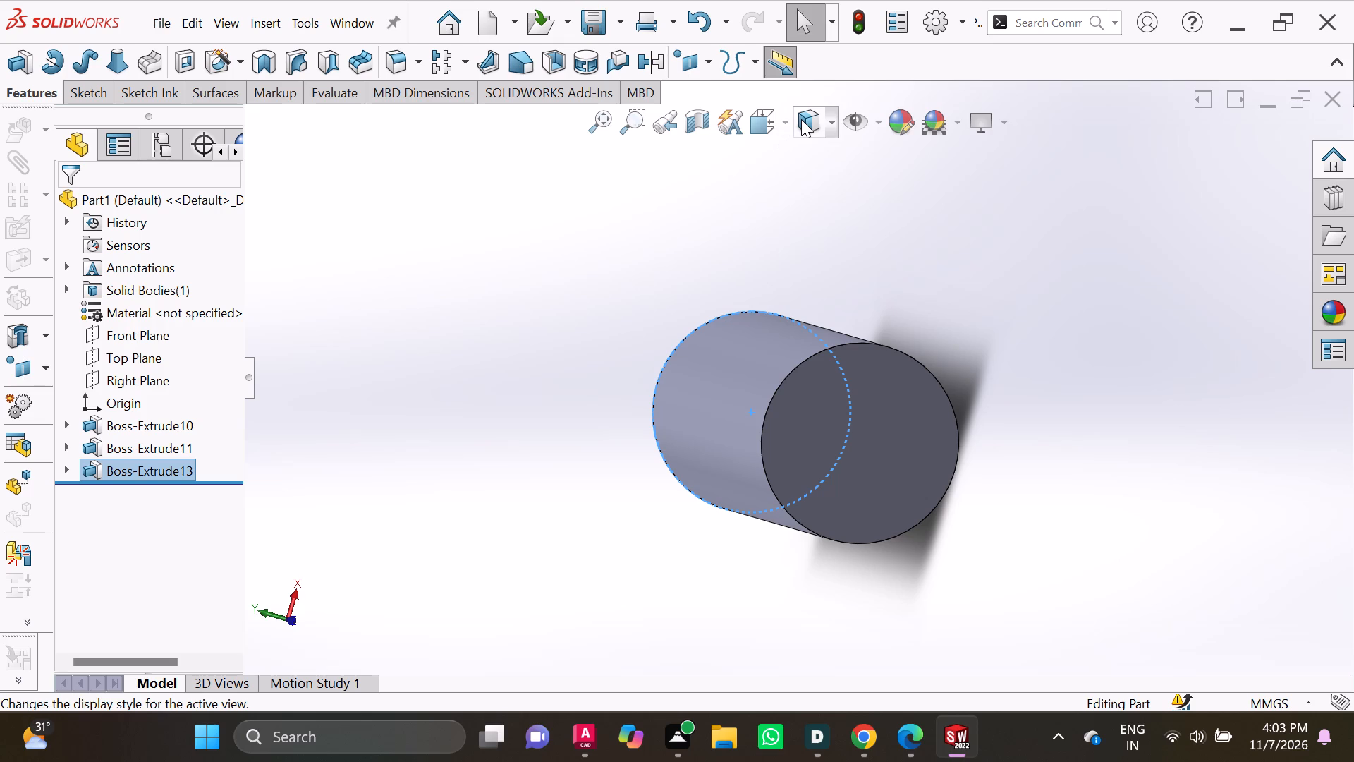
{"action": "left_click", "coordinate": [786, 119]}
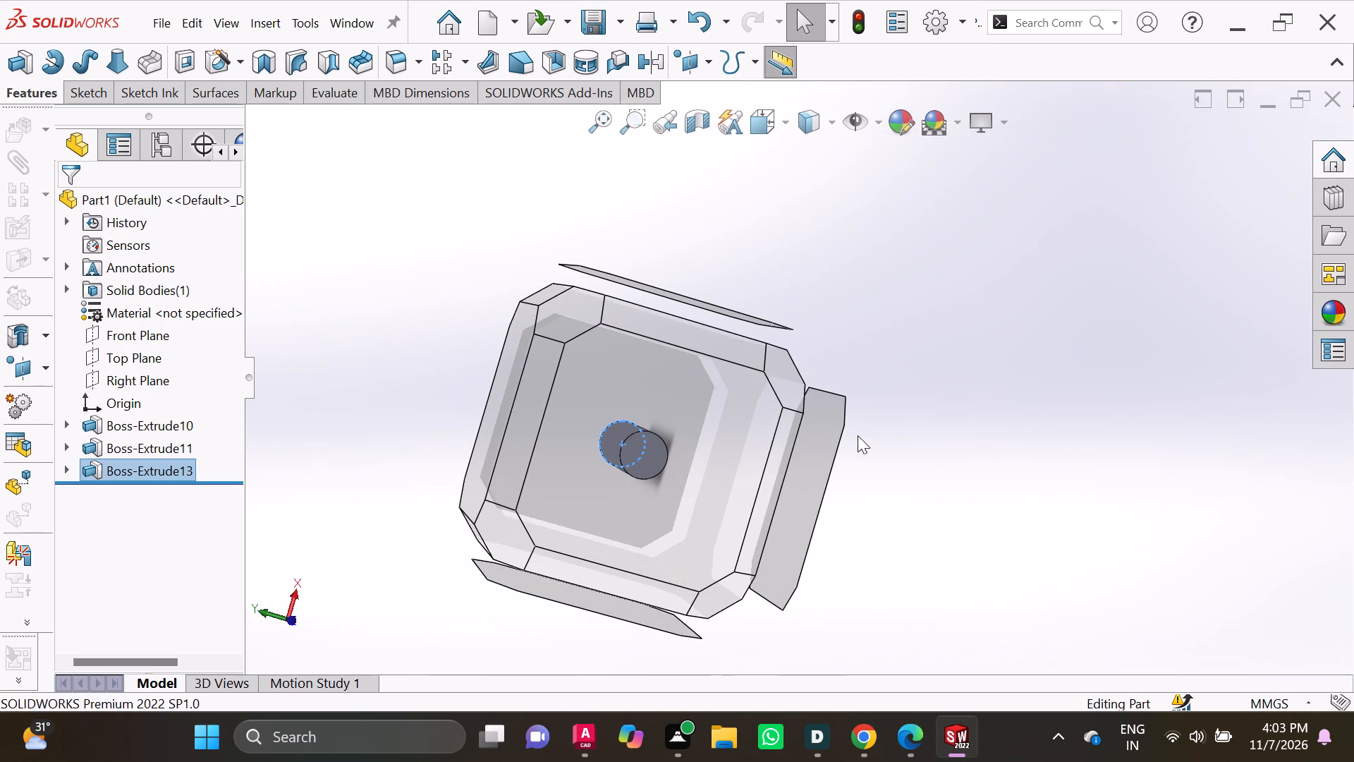
{"action": "left_click", "coordinate": [786, 125]}
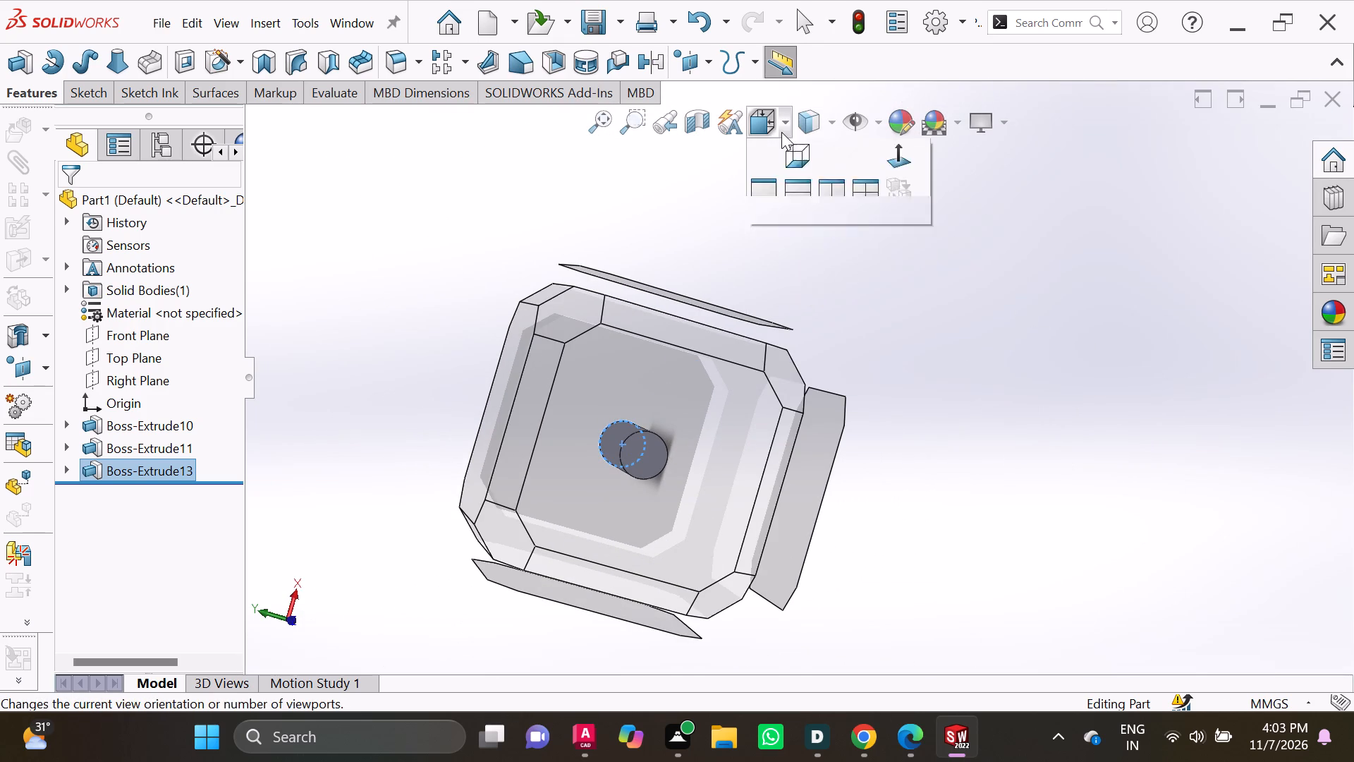
{"action": "left_click", "coordinate": [892, 263]}
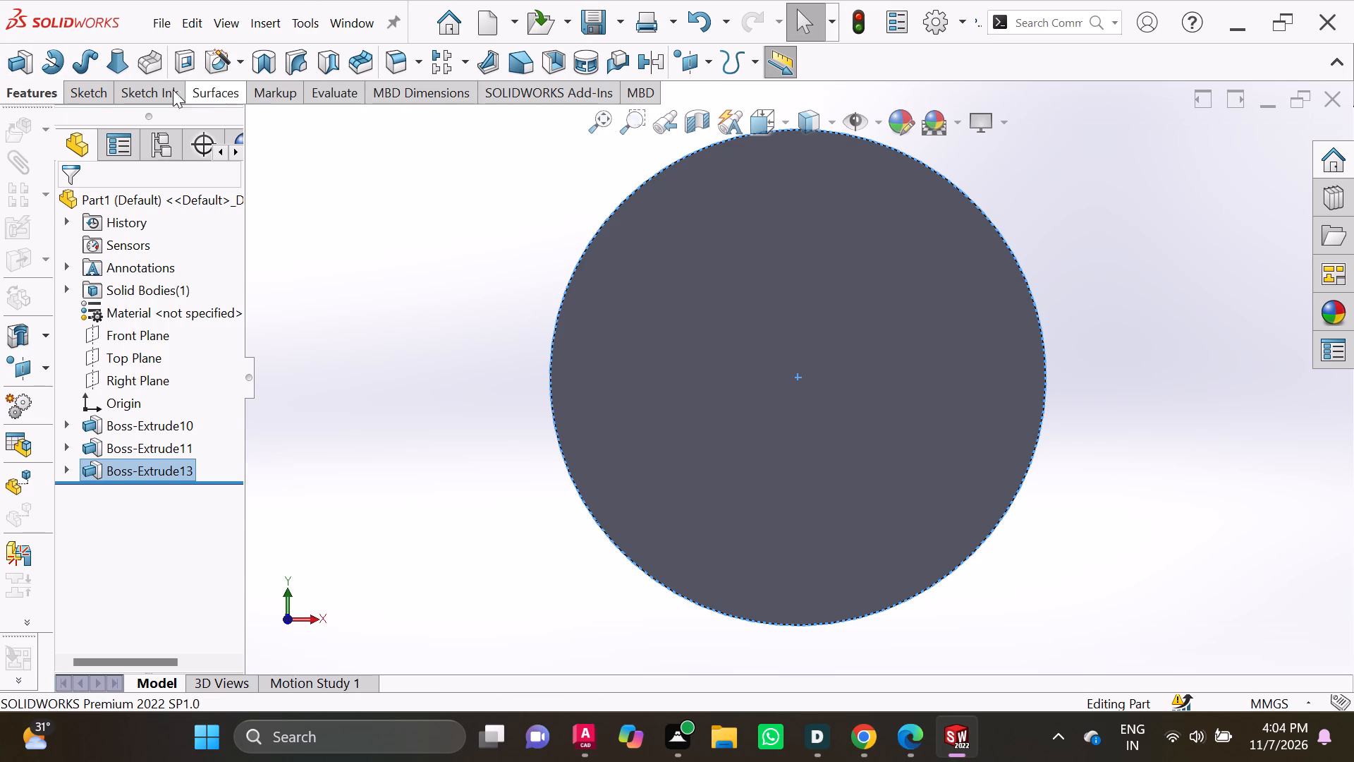
{"action": "left_click", "coordinate": [73, 93]}
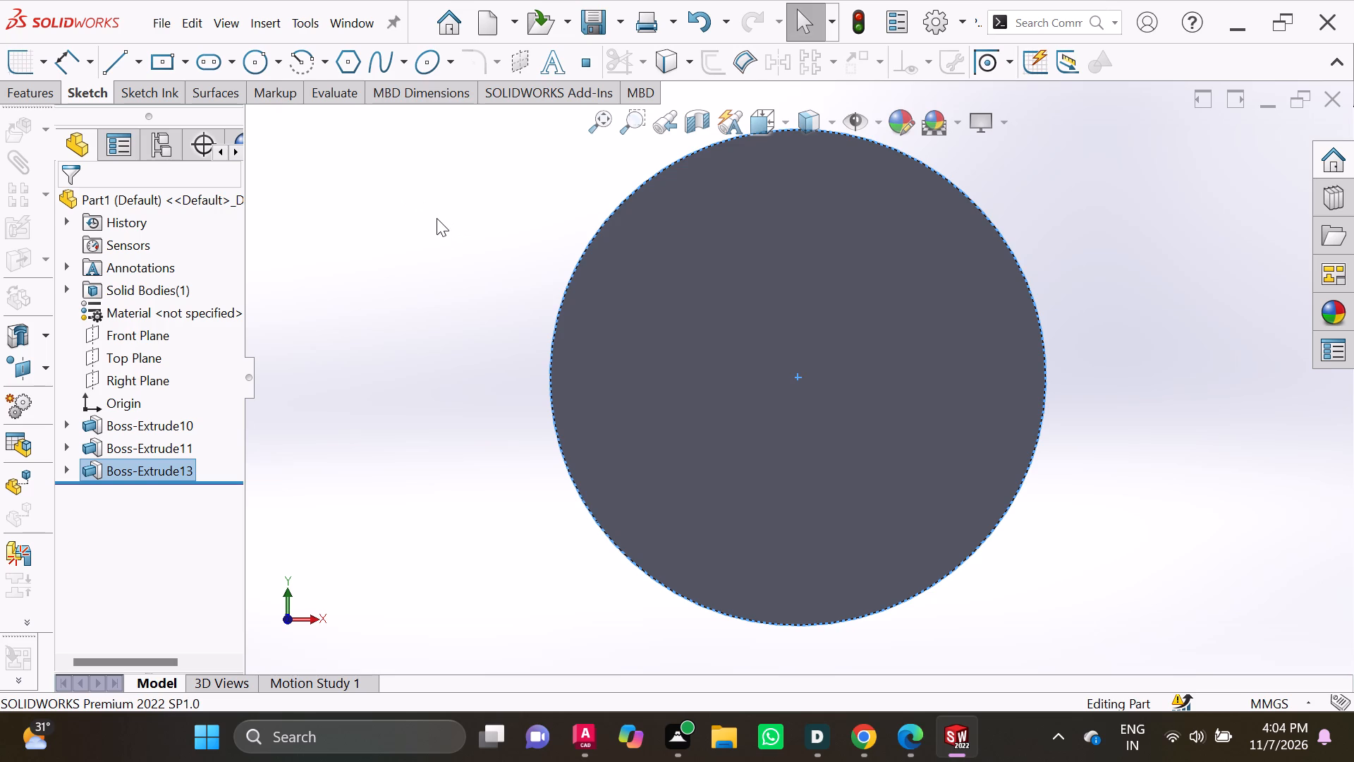
{"action": "double_click", "coordinate": [269, 57]}
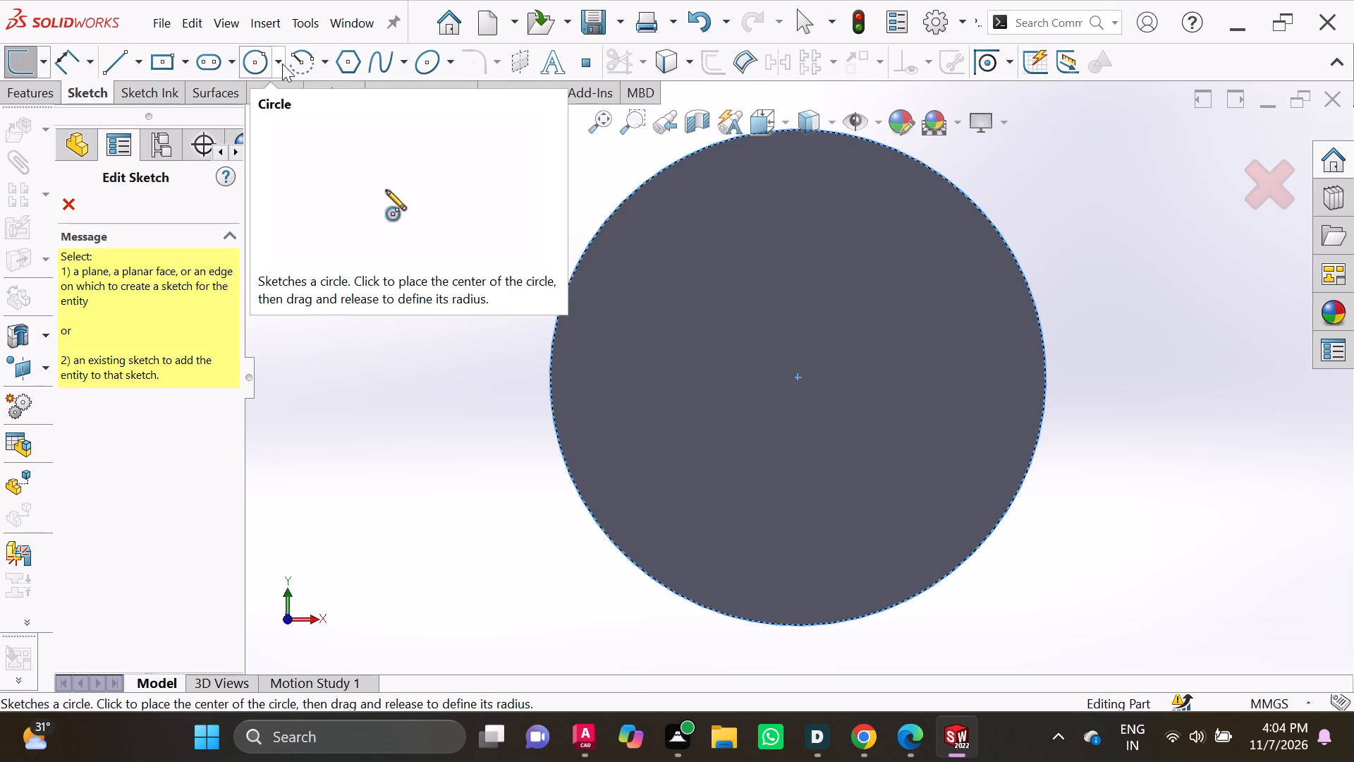
{"action": "left_click", "coordinate": [282, 64]}
{"action": "left_click", "coordinate": [292, 95]}
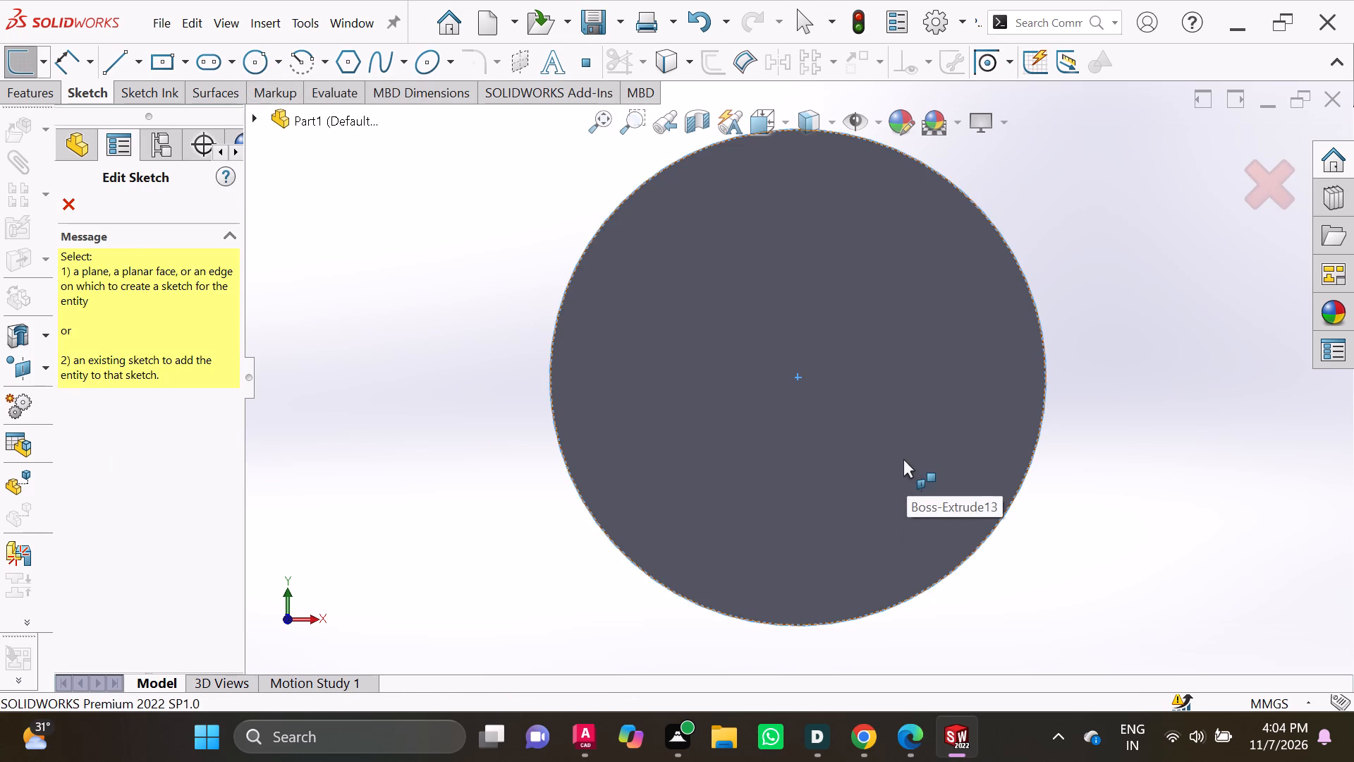
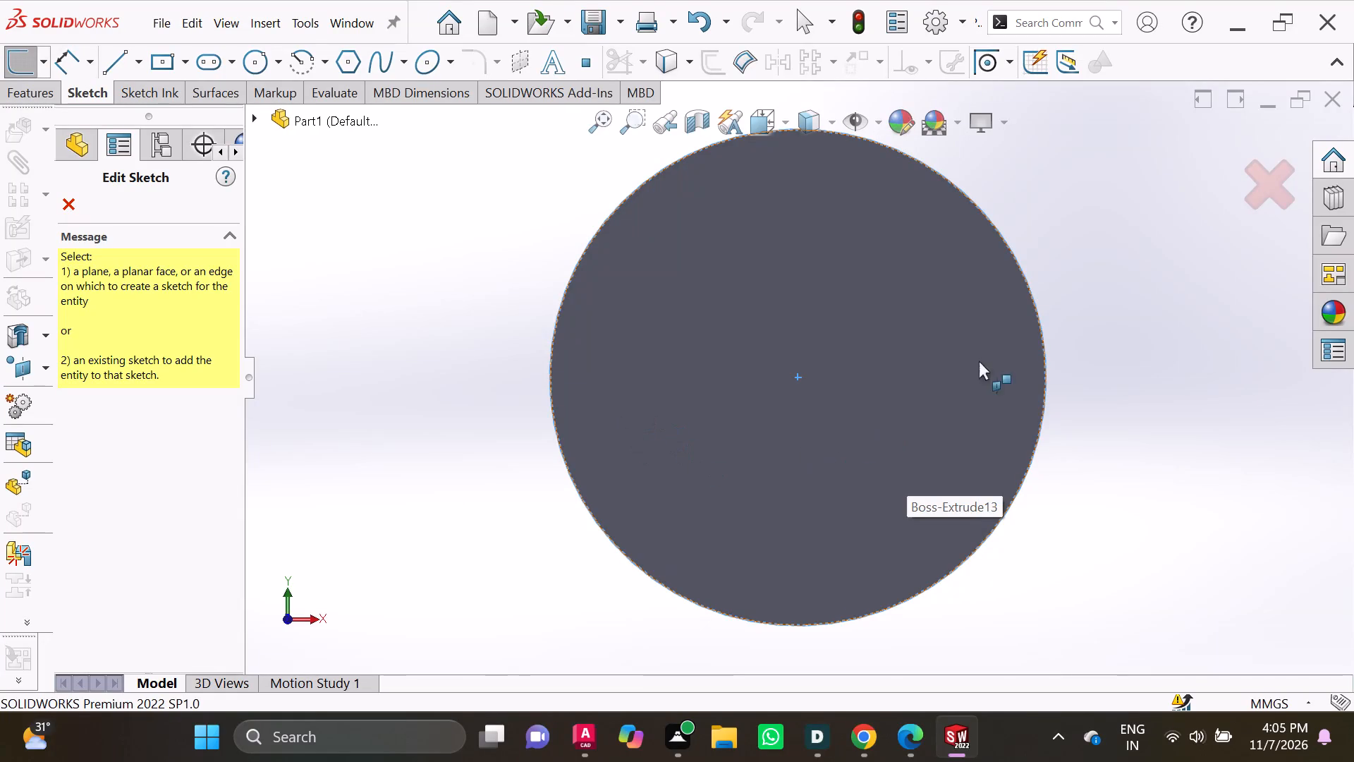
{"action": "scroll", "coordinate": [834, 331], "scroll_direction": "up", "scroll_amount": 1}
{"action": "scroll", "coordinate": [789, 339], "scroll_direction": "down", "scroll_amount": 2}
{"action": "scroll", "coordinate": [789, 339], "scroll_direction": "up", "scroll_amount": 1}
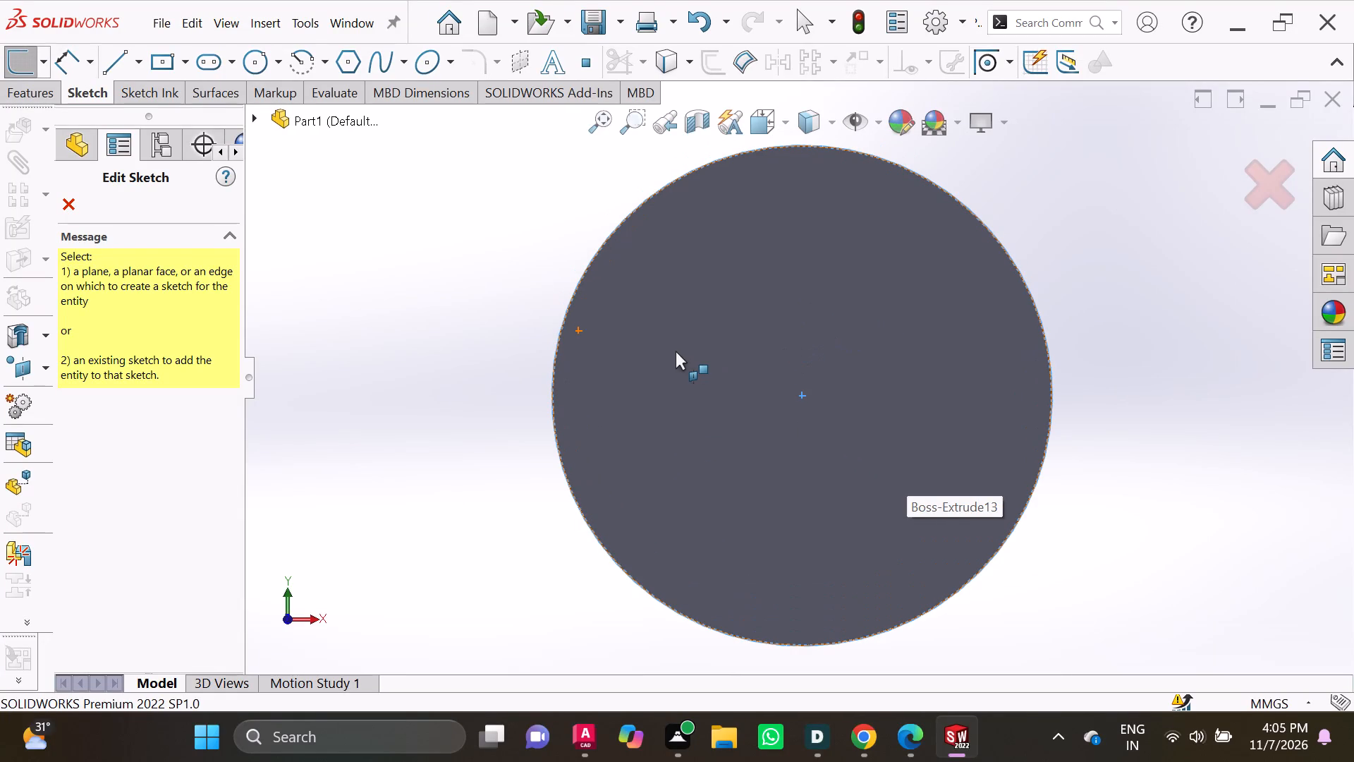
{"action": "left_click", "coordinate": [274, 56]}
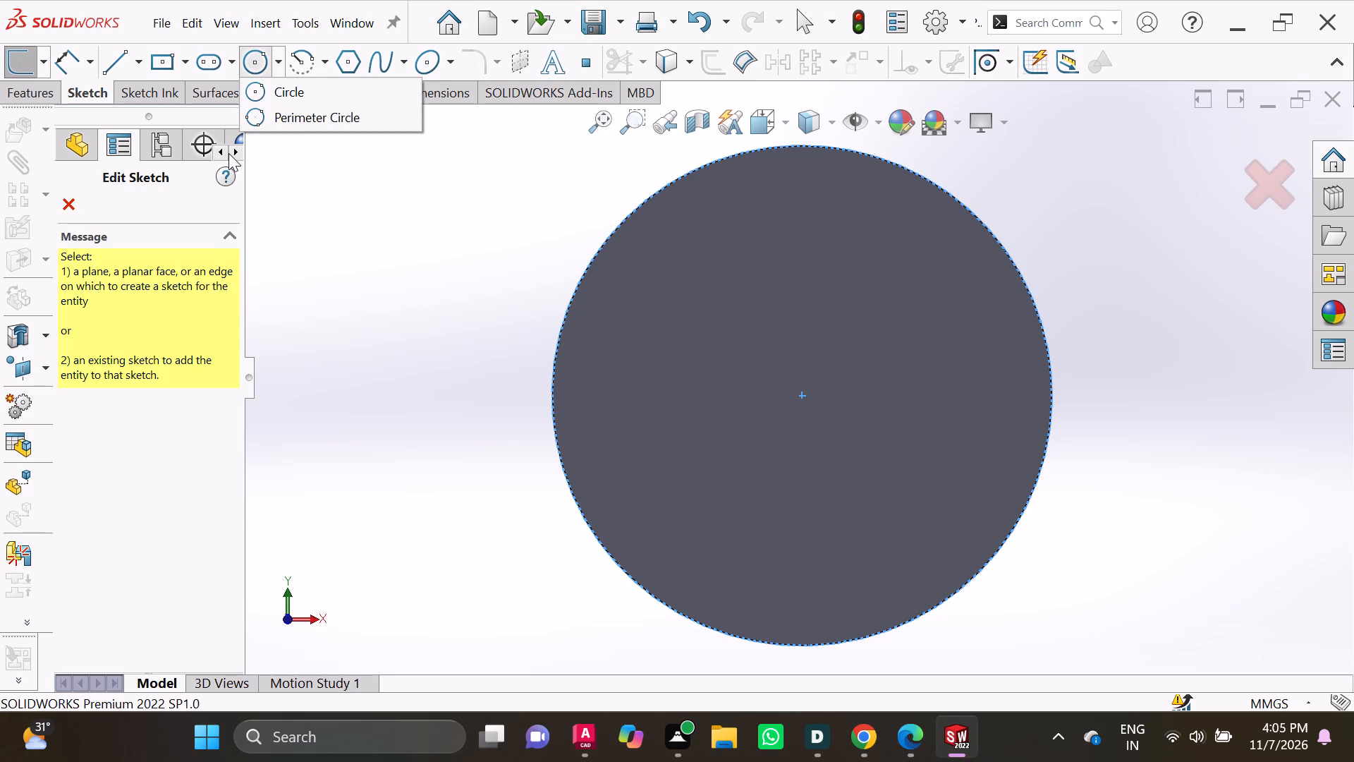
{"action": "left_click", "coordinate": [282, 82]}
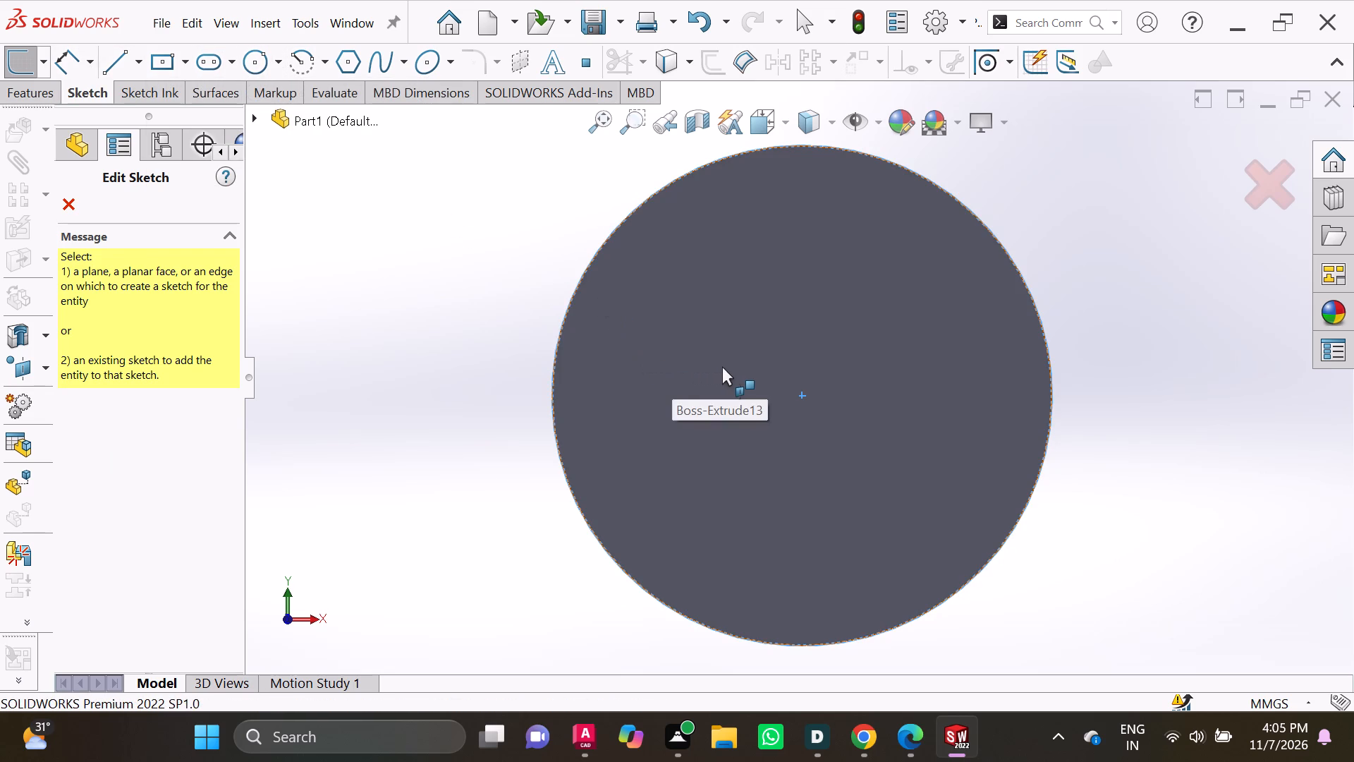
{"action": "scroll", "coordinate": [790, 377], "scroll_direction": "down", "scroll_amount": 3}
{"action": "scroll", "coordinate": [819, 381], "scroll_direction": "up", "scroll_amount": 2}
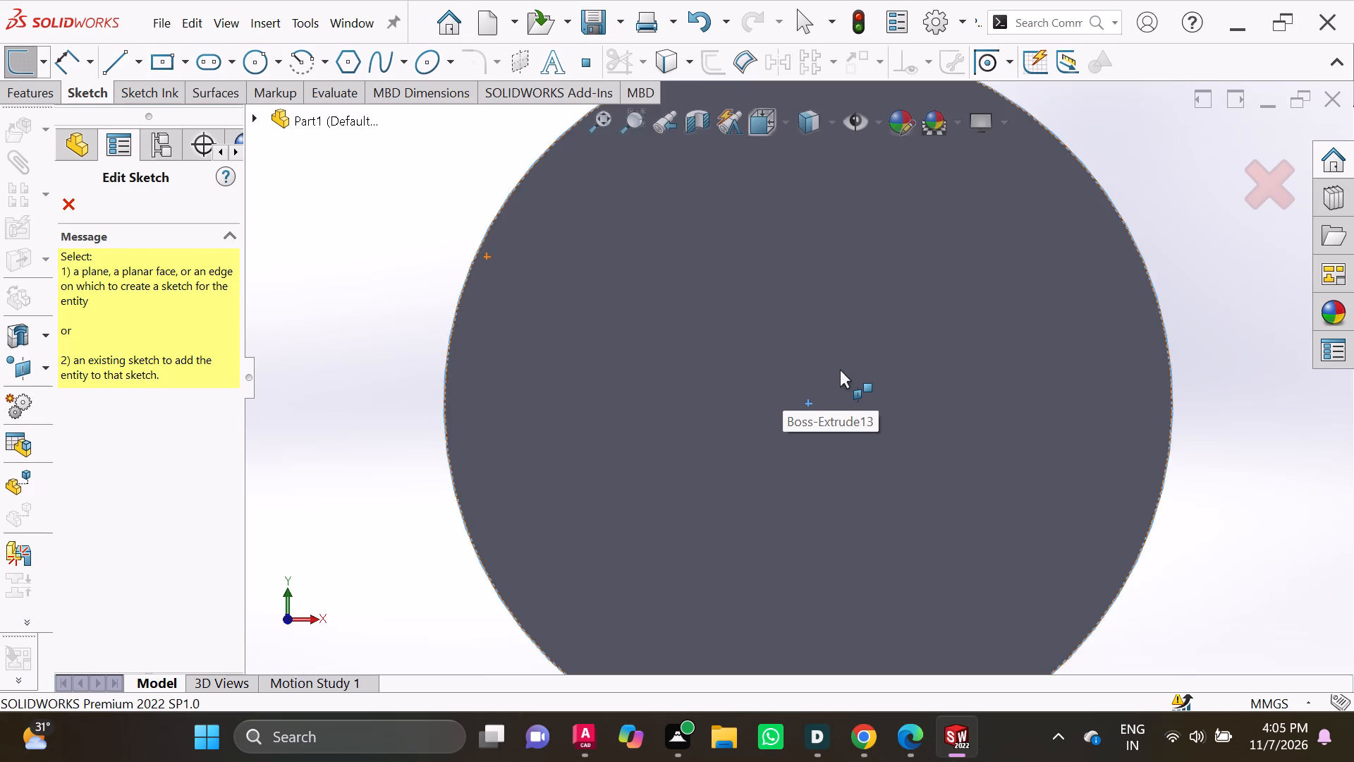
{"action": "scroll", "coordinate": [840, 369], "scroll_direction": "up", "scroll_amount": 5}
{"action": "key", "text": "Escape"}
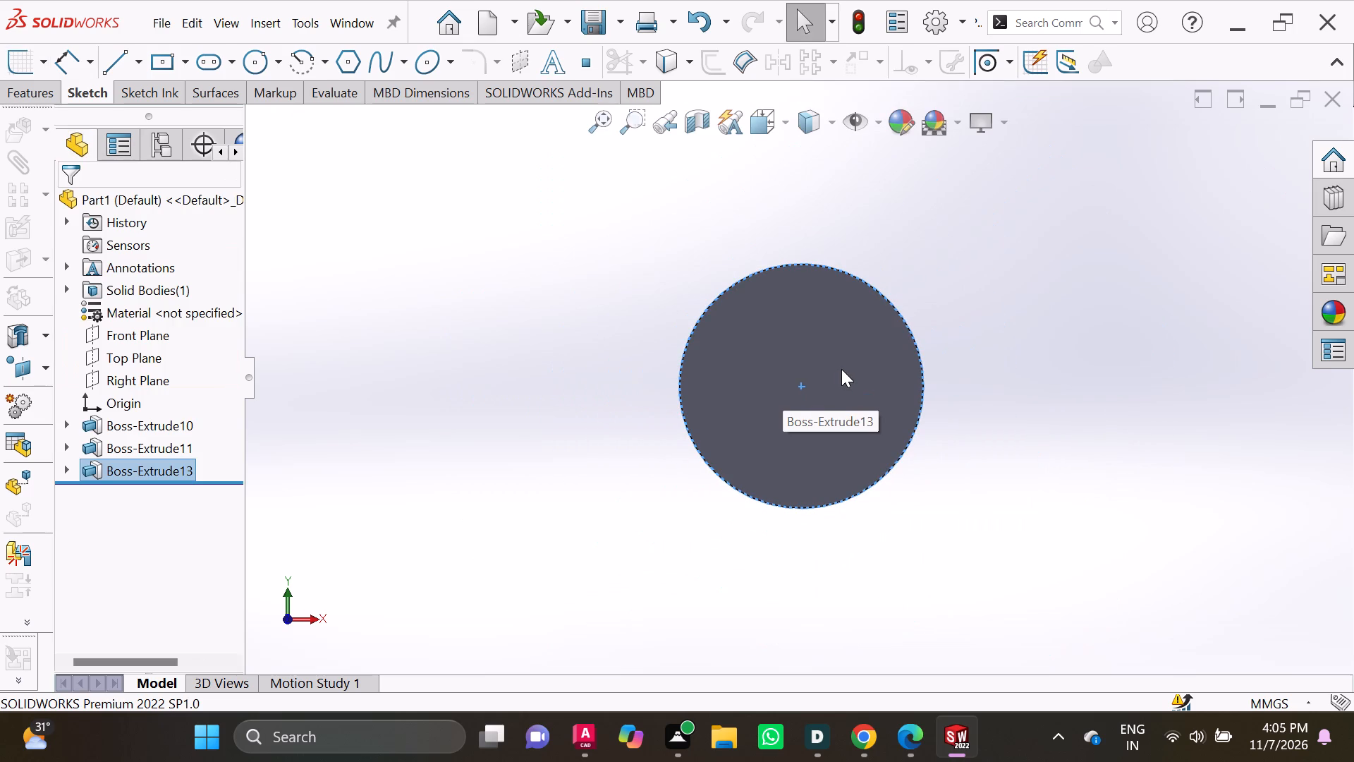
Undo the 300 mm extrusion of the 100 mm circle to return to its open sketch.
{"action": "key", "text": "ctrl+z"}
{"action": "key", "text": "ctrl+z"}
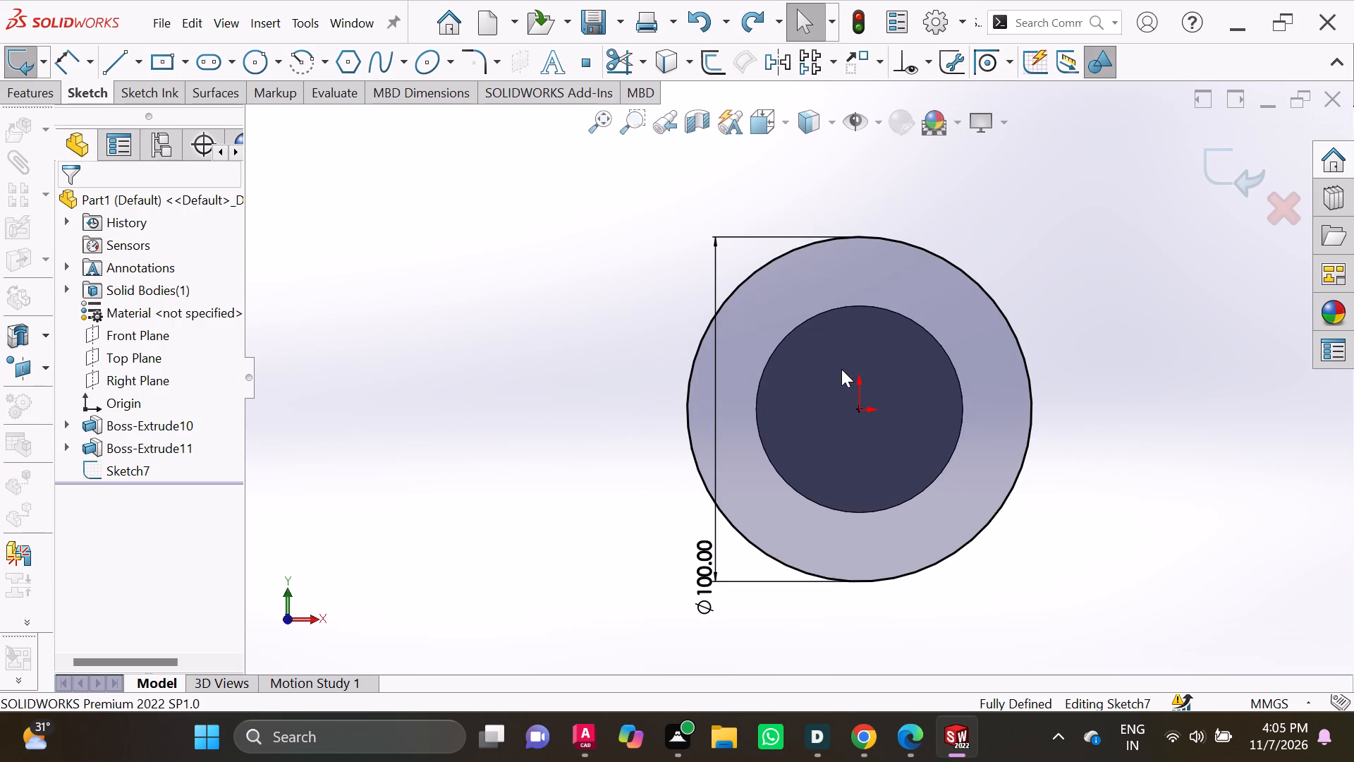
Extrude the 100 mm circle as a merged blind boss 60 mm deep, with the direction reversed over the 60 mm boss towards the 20 mm shaft.
{"action": "left_click", "coordinate": [802, 404]}
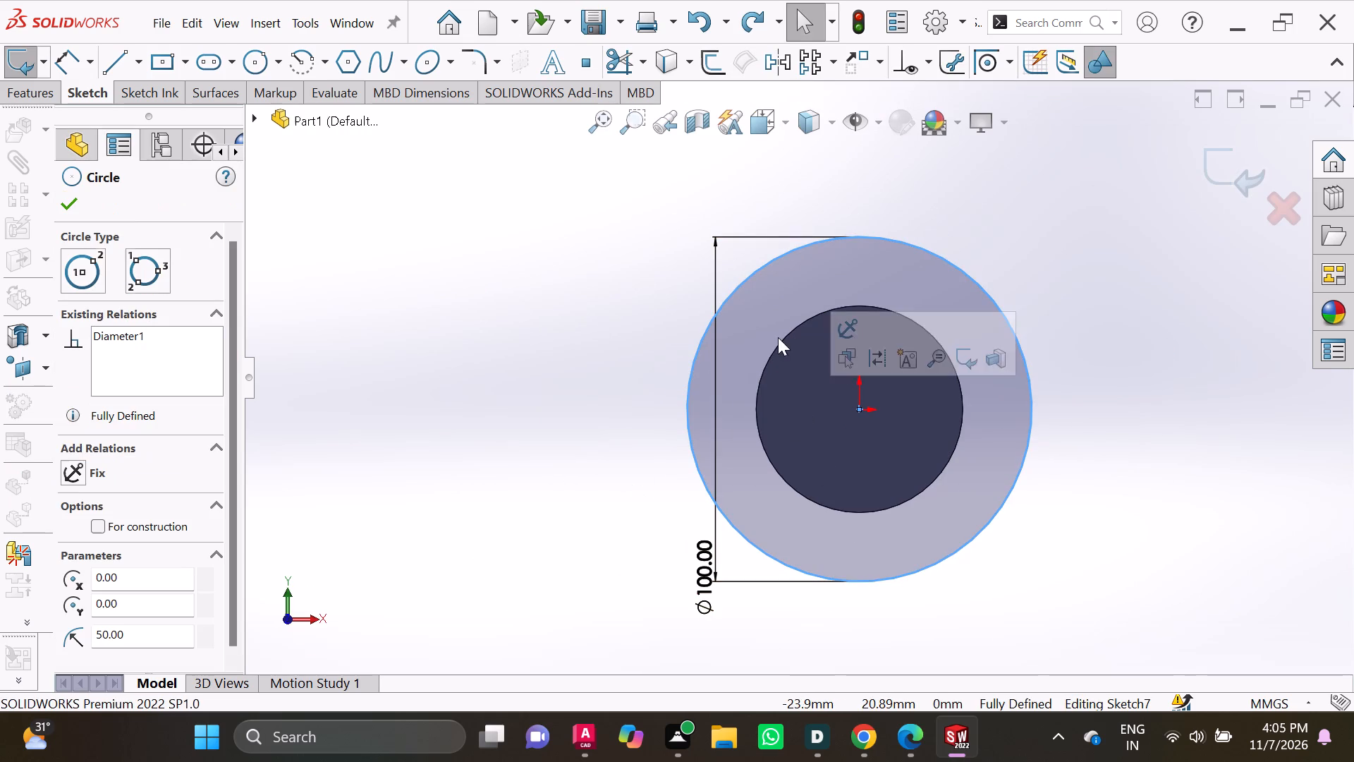
{"action": "left_click", "coordinate": [18, 94]}
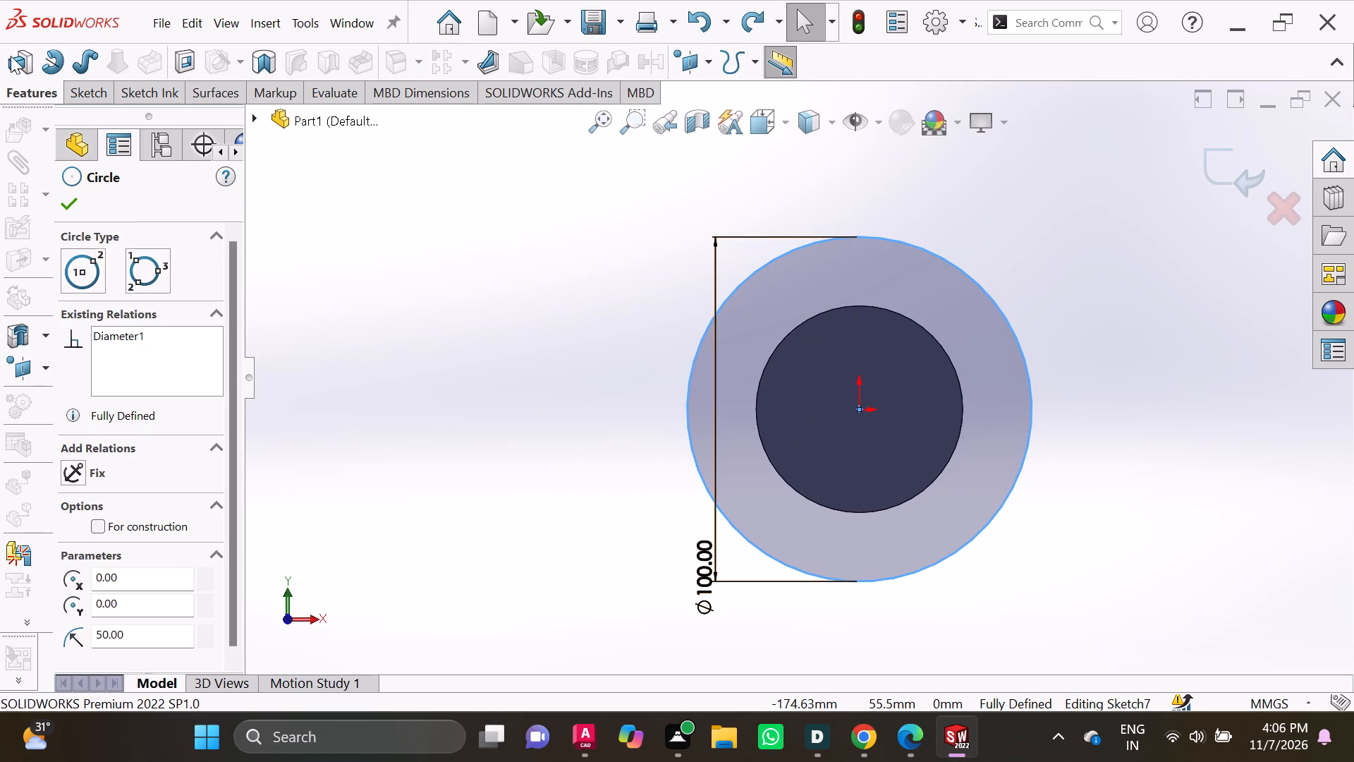
{"action": "left_click", "coordinate": [11, 56]}
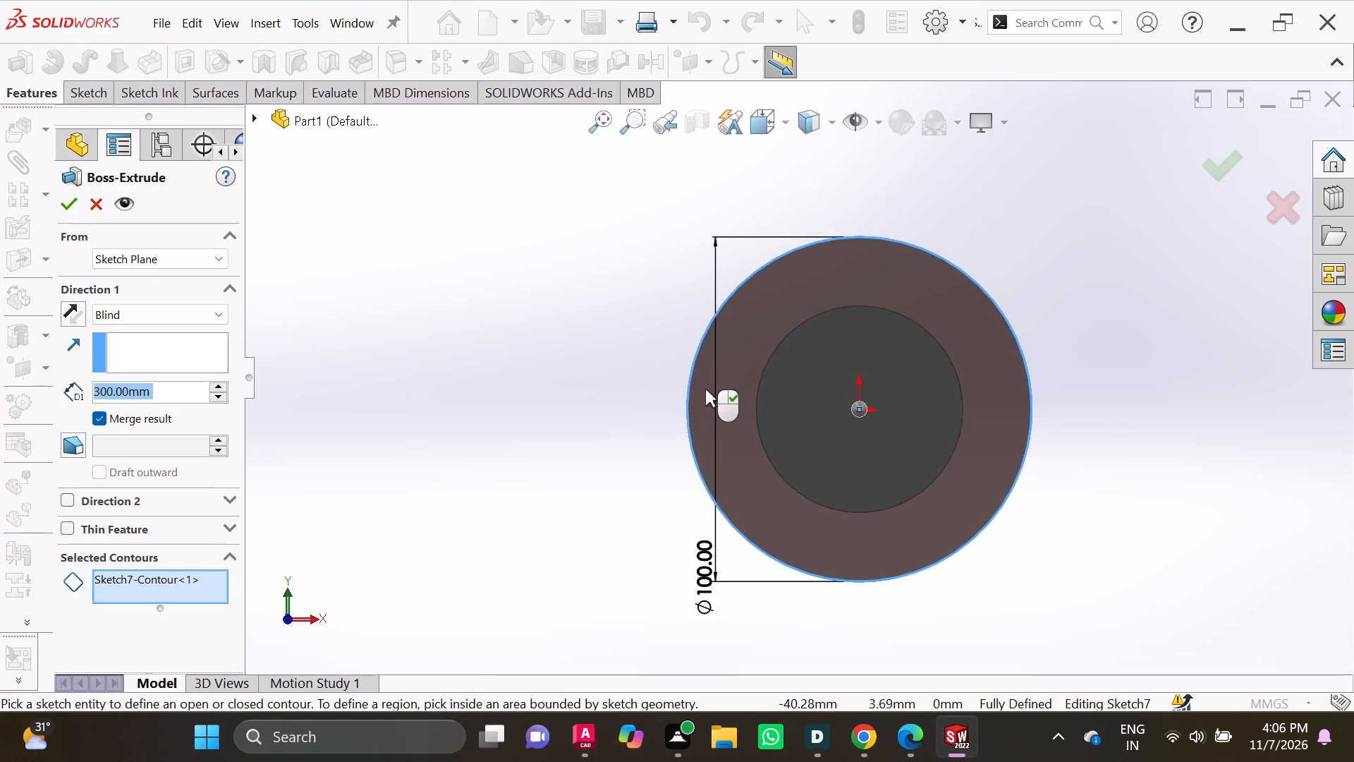
{"action": "middle_click_drag", "start_coordinate": [1062, 351], "coordinate": [958, 406]}
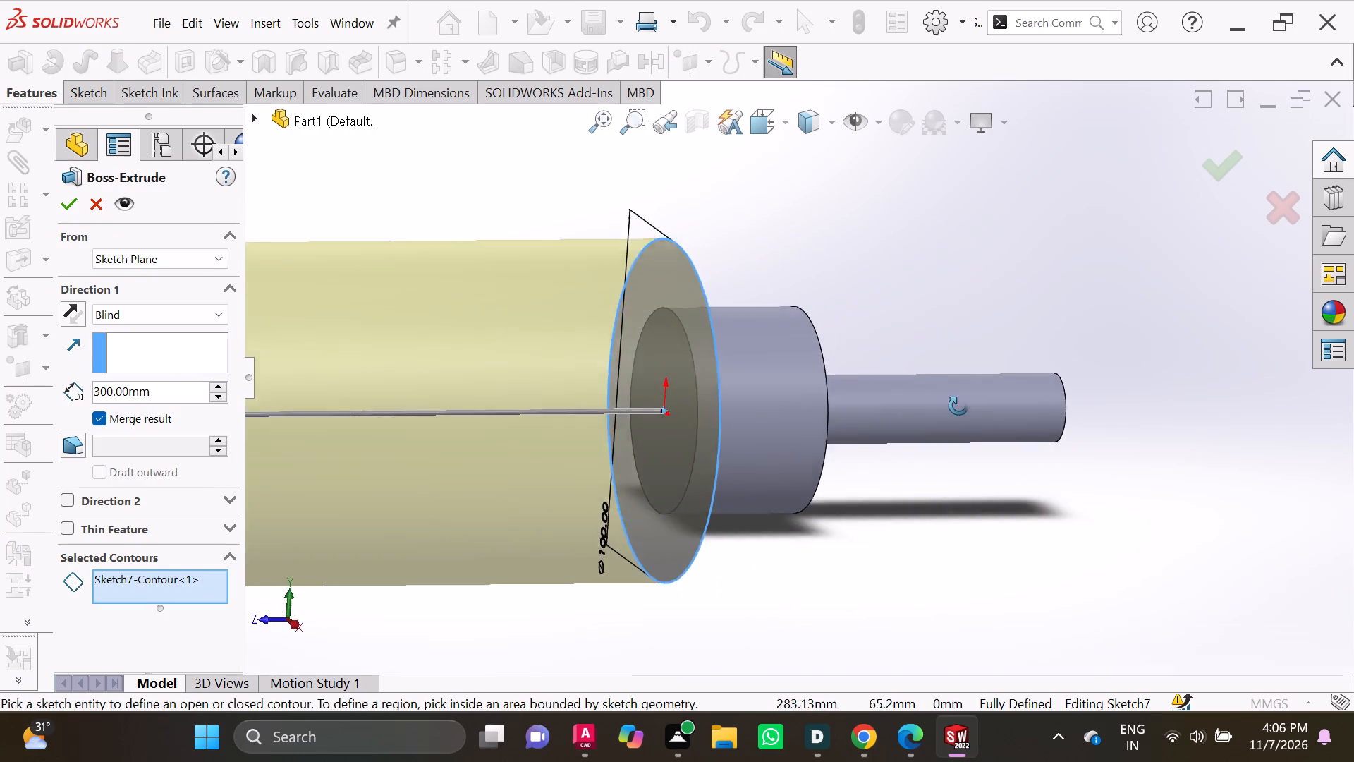
{"action": "middle_click_drag", "start_coordinate": [958, 406], "coordinate": [941, 391]}
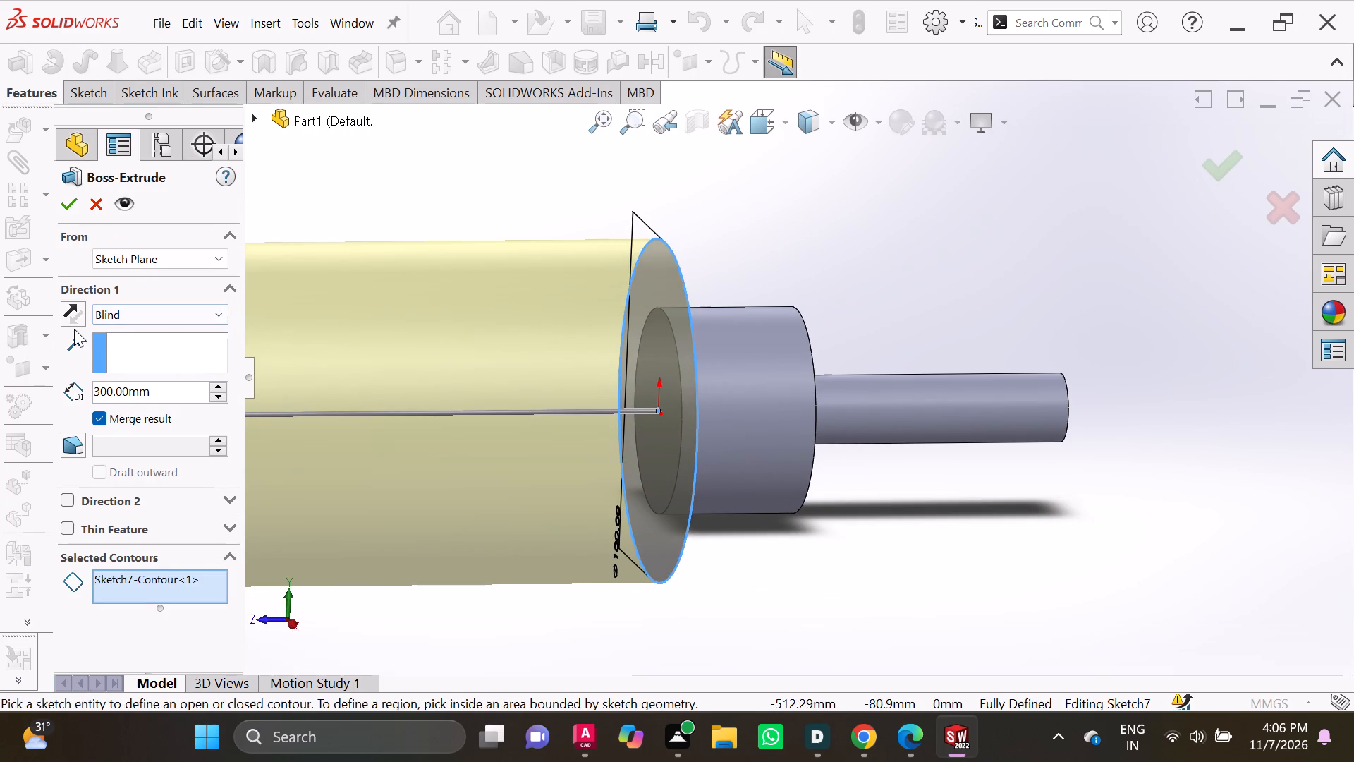
{"action": "left_click", "coordinate": [72, 320]}
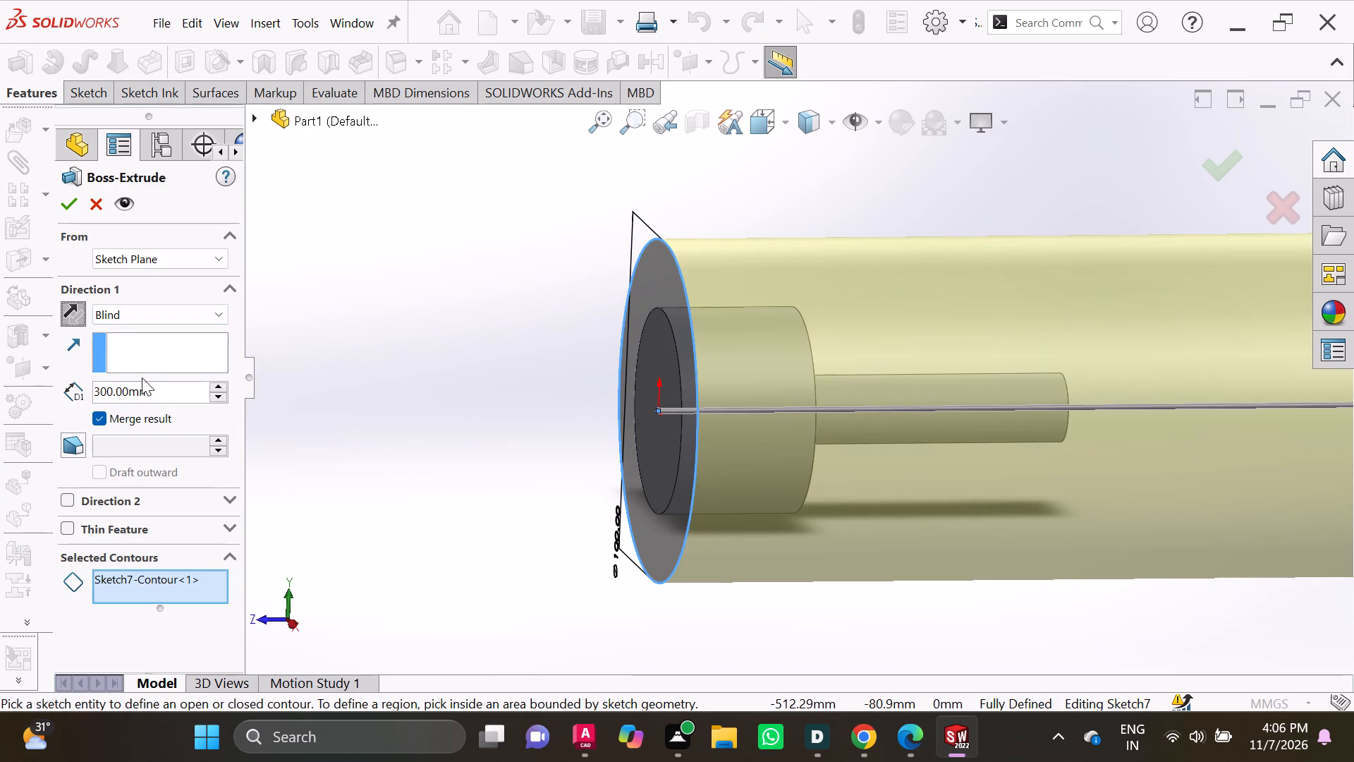
{"action": "left_click", "coordinate": [148, 393]}
{"action": "key", "text": "BackSpace"}
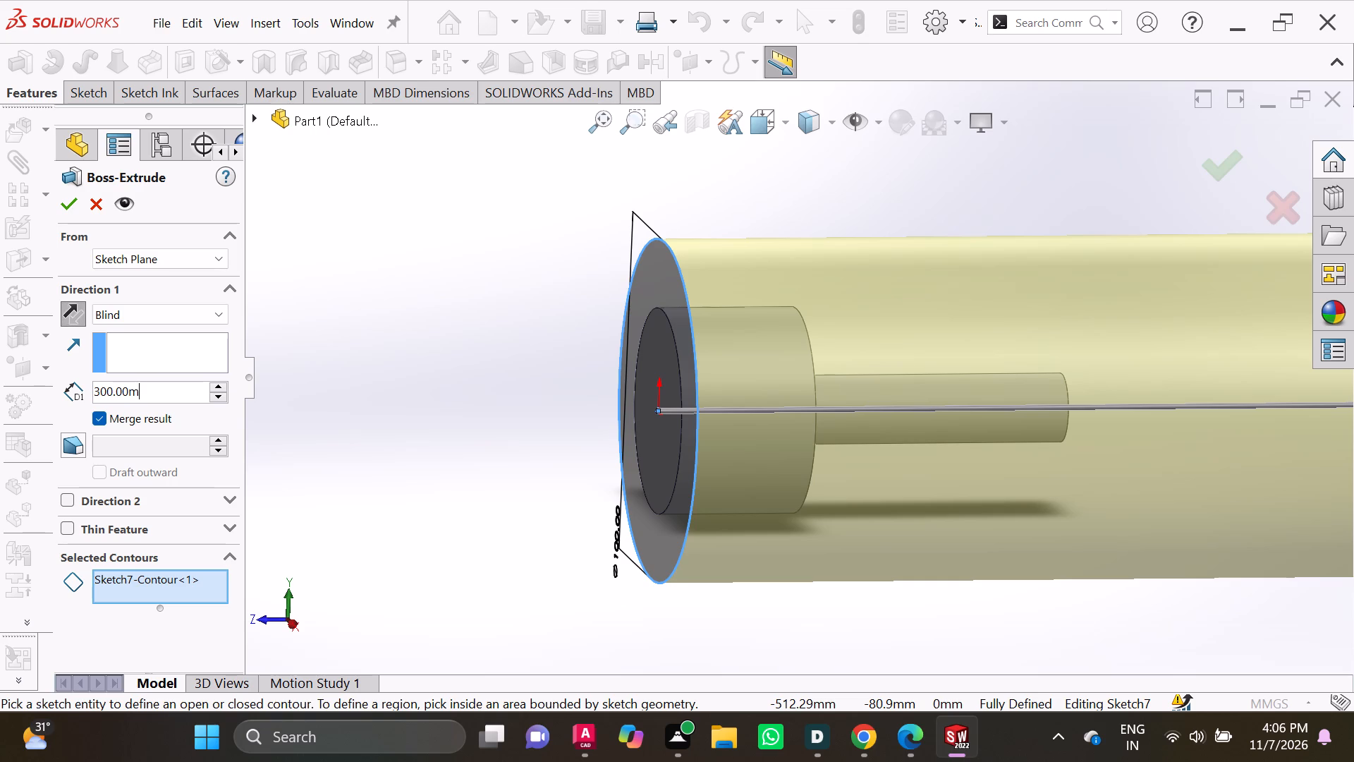
{"action": "key", "text": "BackSpace"}
{"action": "key", "text": "BackSpace"}
{"action": "key", "text": "BackSpace"}
{"action": "key", "text": "BackSpace"}
{"action": "key", "text": "BackSpace"}
{"action": "key", "text": "BackSpace"}
{"action": "key", "text": "BackSpace"}
{"action": "key", "text": "BackSpace"}
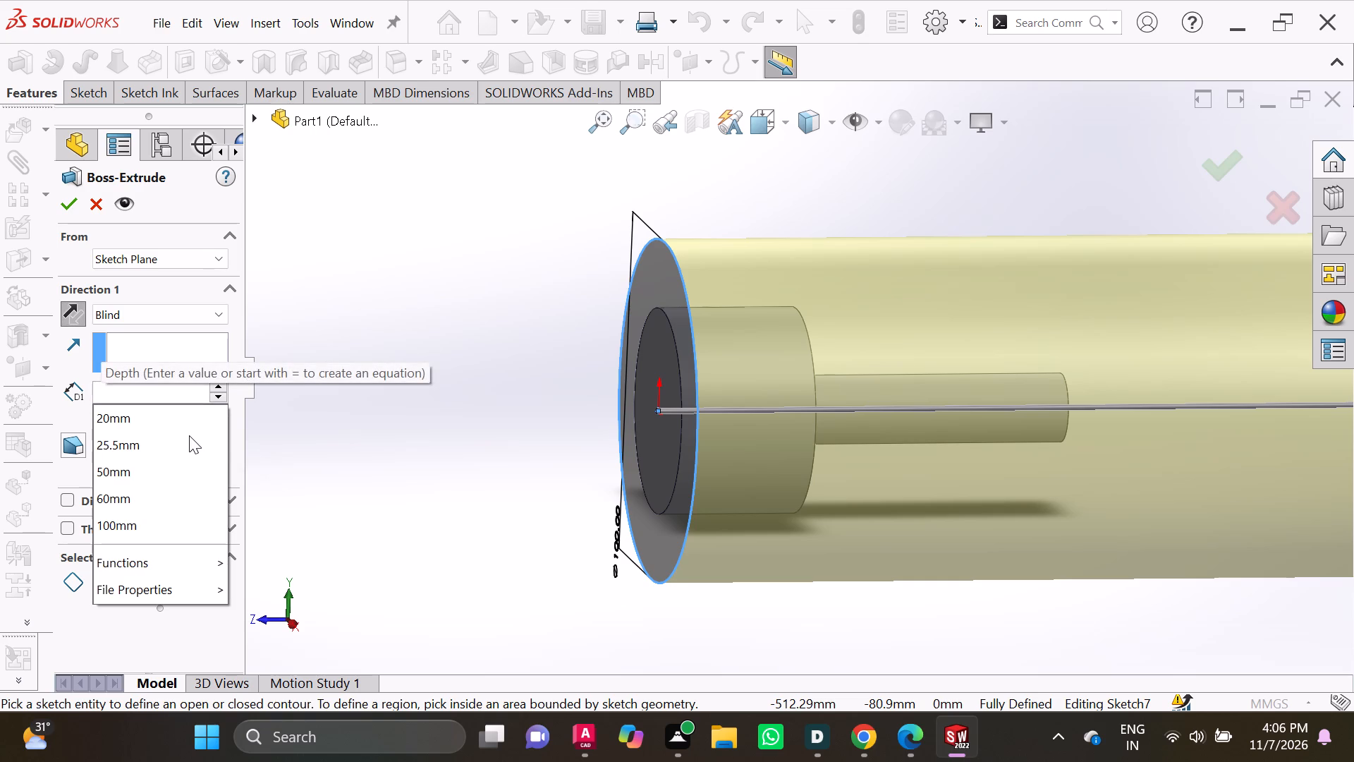
{"action": "type", "text": "60"}
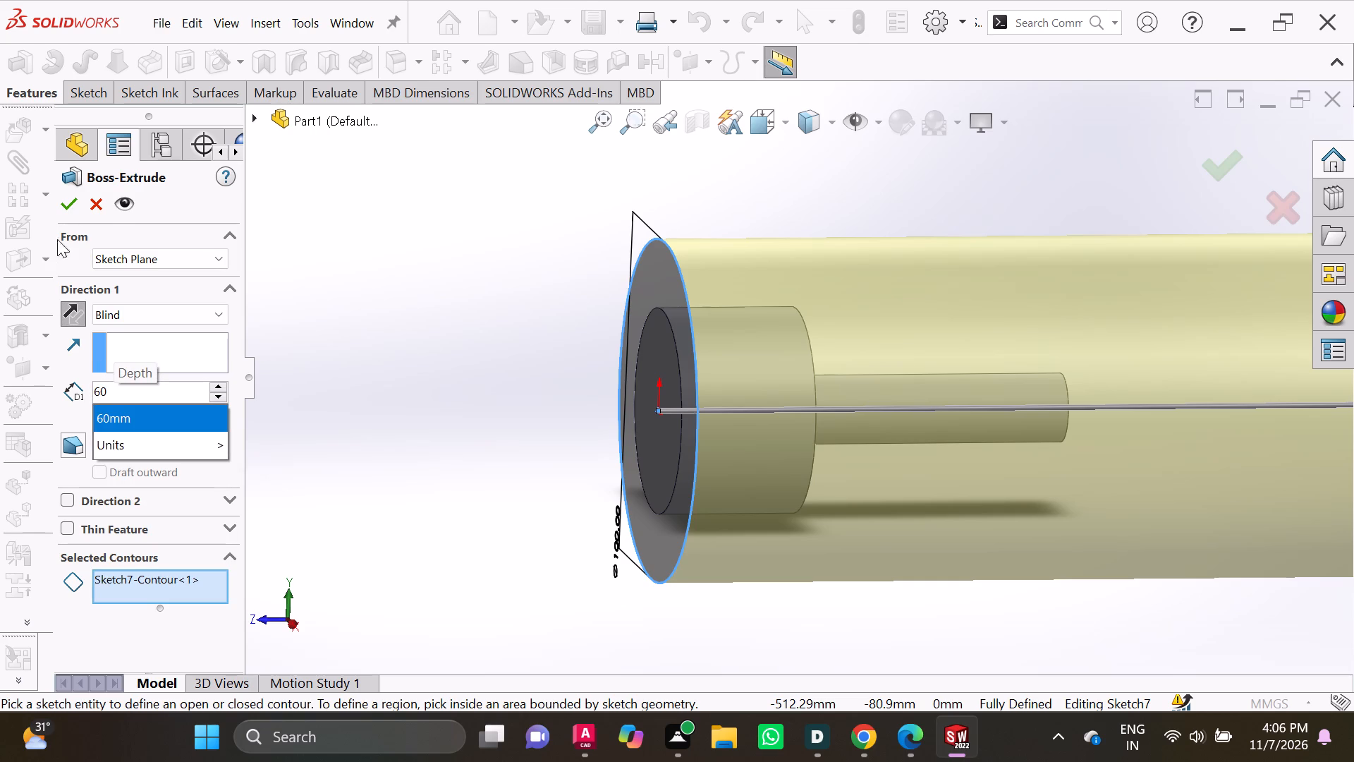
{"action": "left_click", "coordinate": [65, 206]}
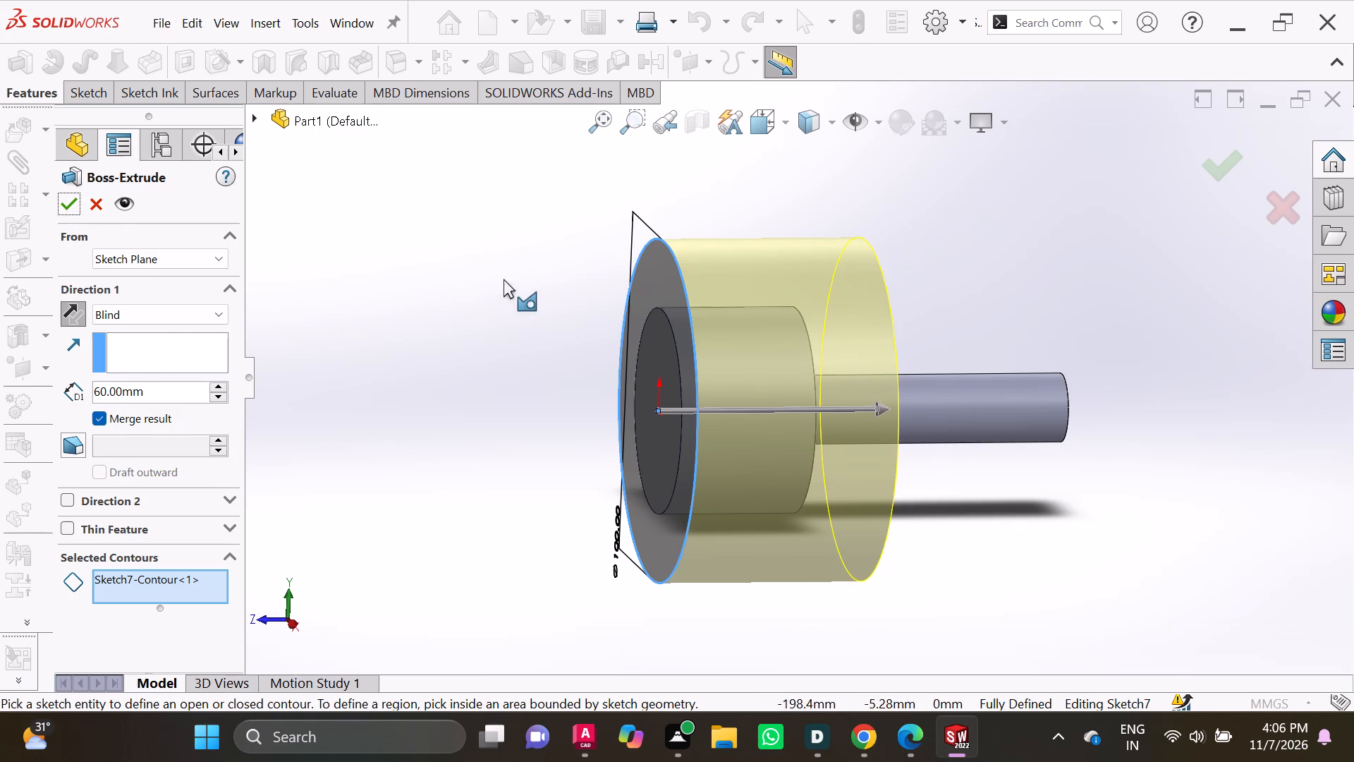
{"action": "left_click", "coordinate": [63, 203]}
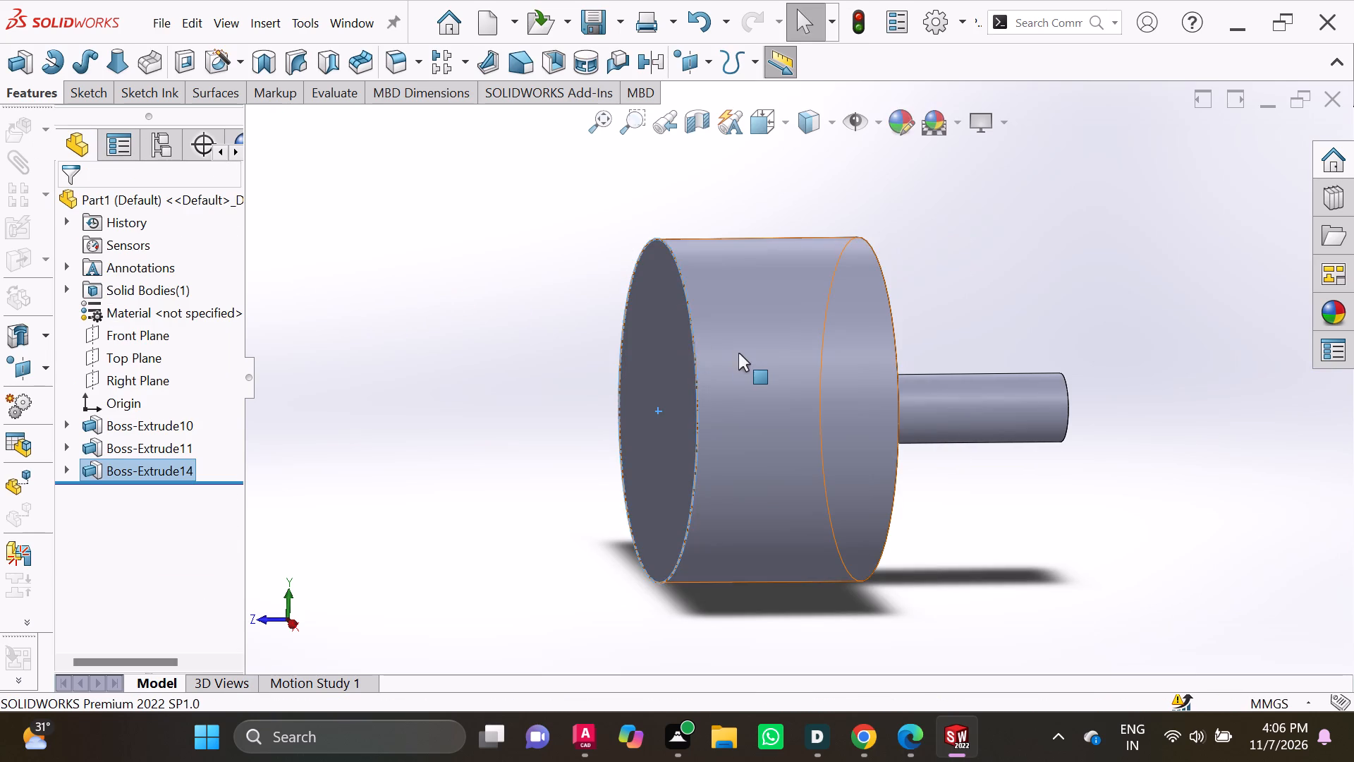
Examine the part from the side, the shaft end and the flat end to check the 100 mm section's direction and proportions.
{"action": "scroll", "coordinate": [730, 344], "scroll_direction": "up", "scroll_amount": 2}
{"action": "middle_click_drag", "start_coordinate": [719, 348], "coordinate": [686, 393]}
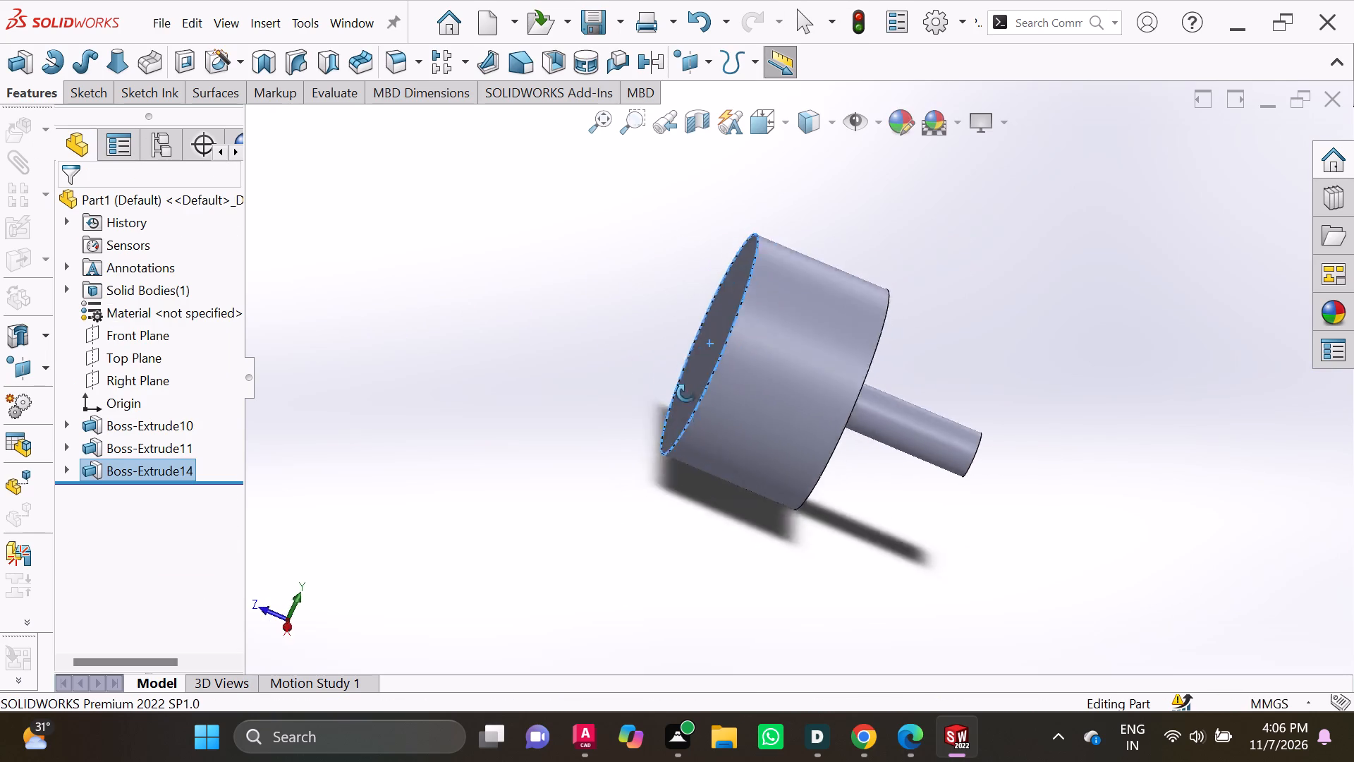
{"action": "middle_click_drag", "start_coordinate": [686, 393], "coordinate": [527, 321]}
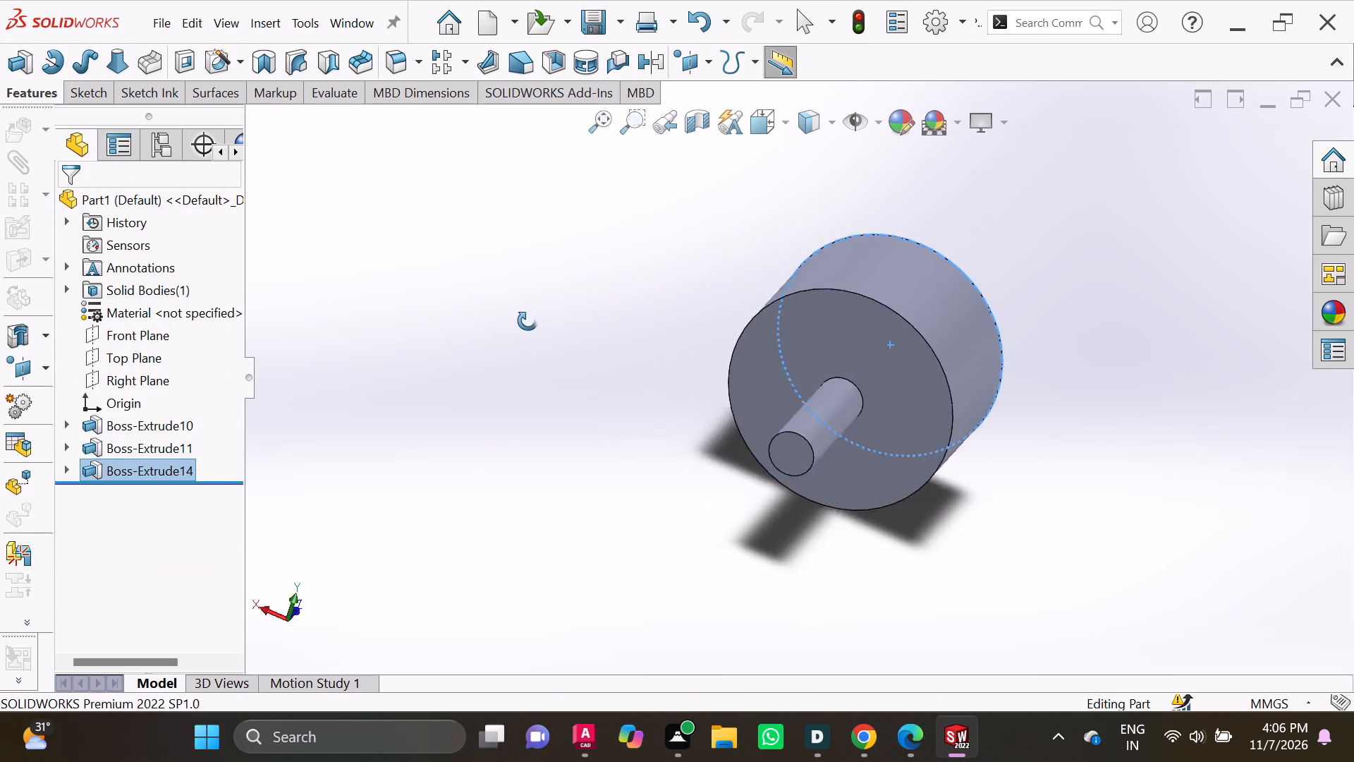
{"action": "middle_click_drag", "start_coordinate": [527, 321], "coordinate": [351, 368]}
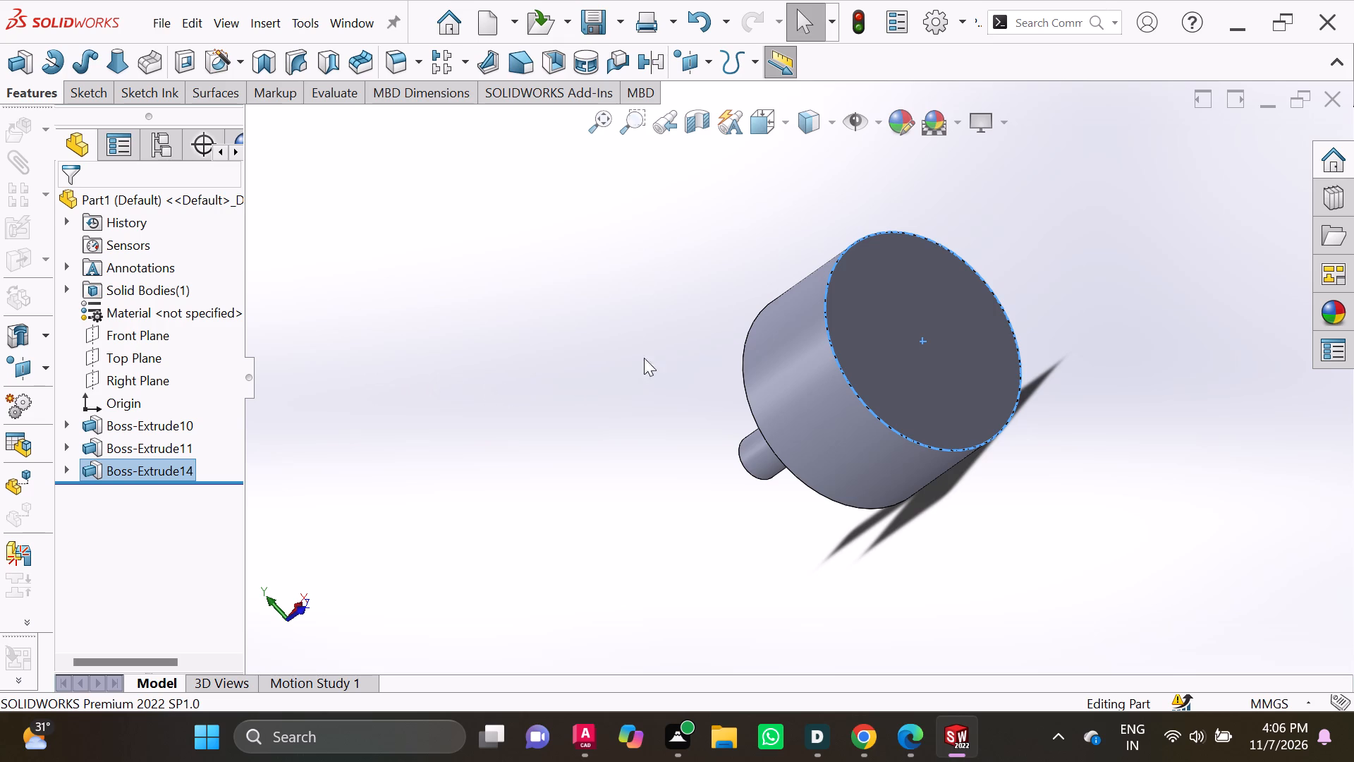
{"action": "middle_click_drag", "start_coordinate": [739, 375], "coordinate": [916, 244]}
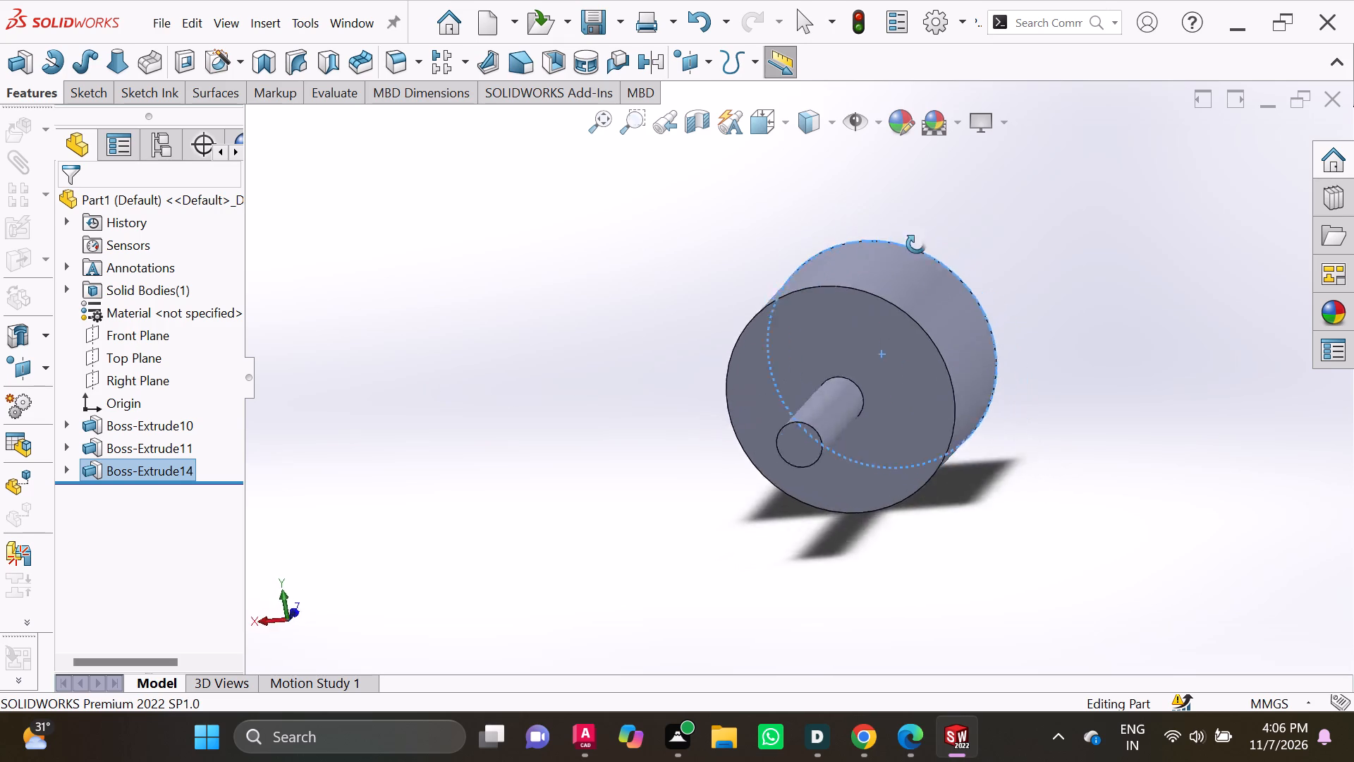
{"action": "middle_click_drag", "start_coordinate": [916, 244], "coordinate": [732, 430]}
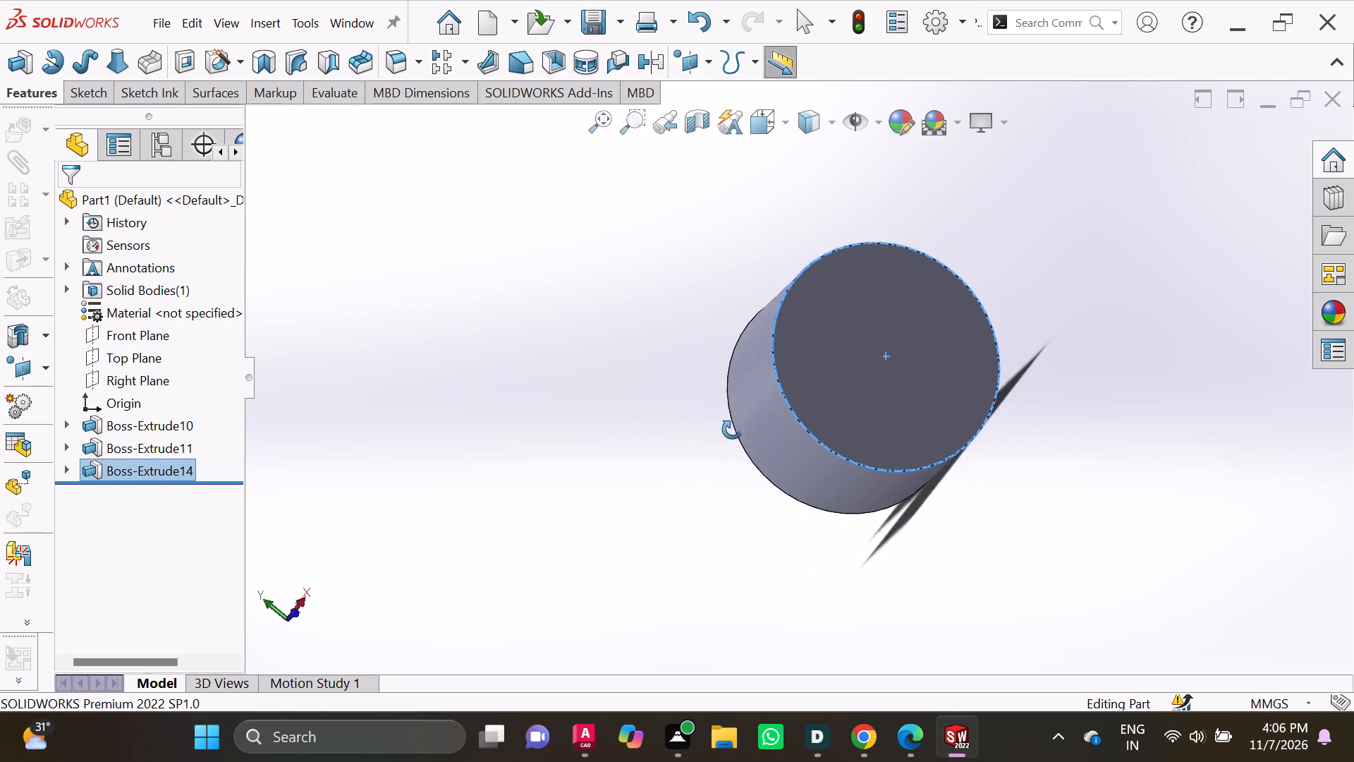
{"action": "middle_click_drag", "start_coordinate": [732, 430], "coordinate": [1186, 317]}
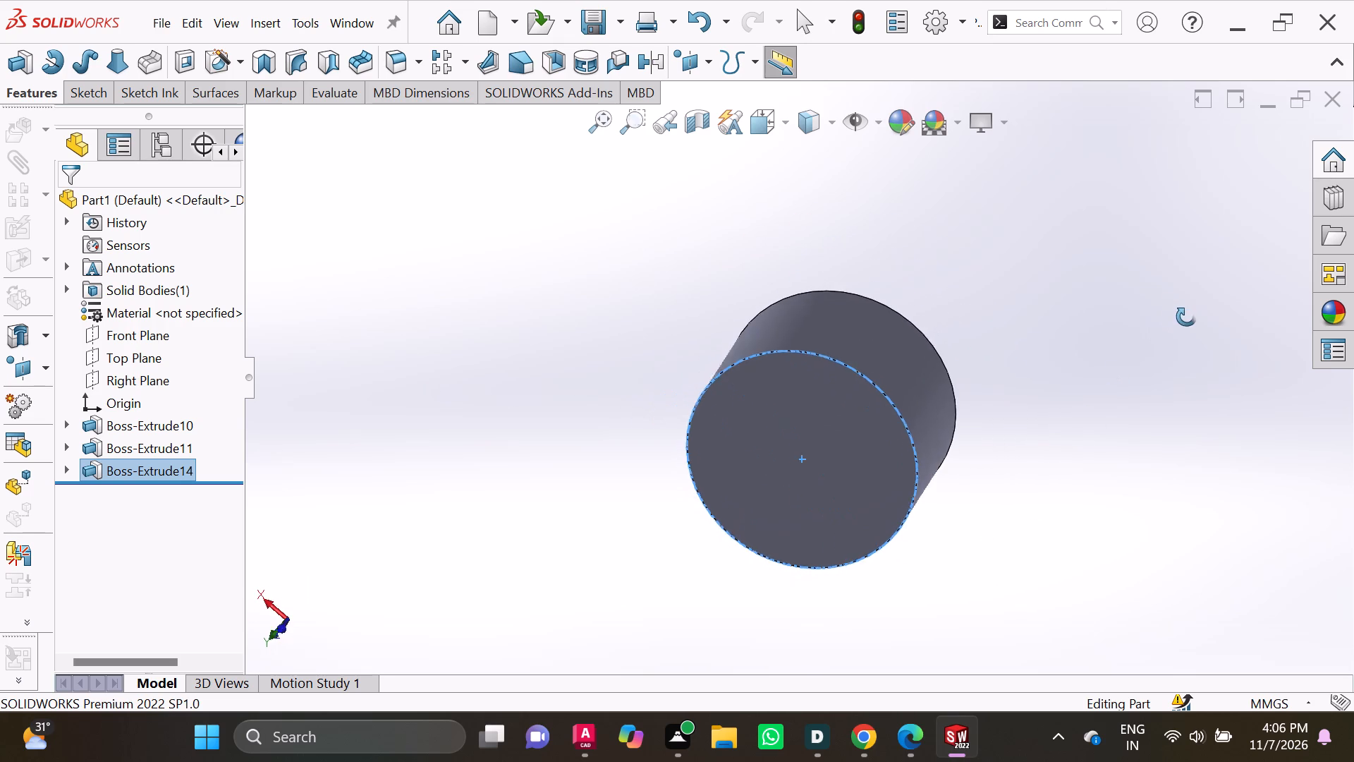
{"action": "middle_click_drag", "start_coordinate": [1186, 317], "coordinate": [1190, 317]}
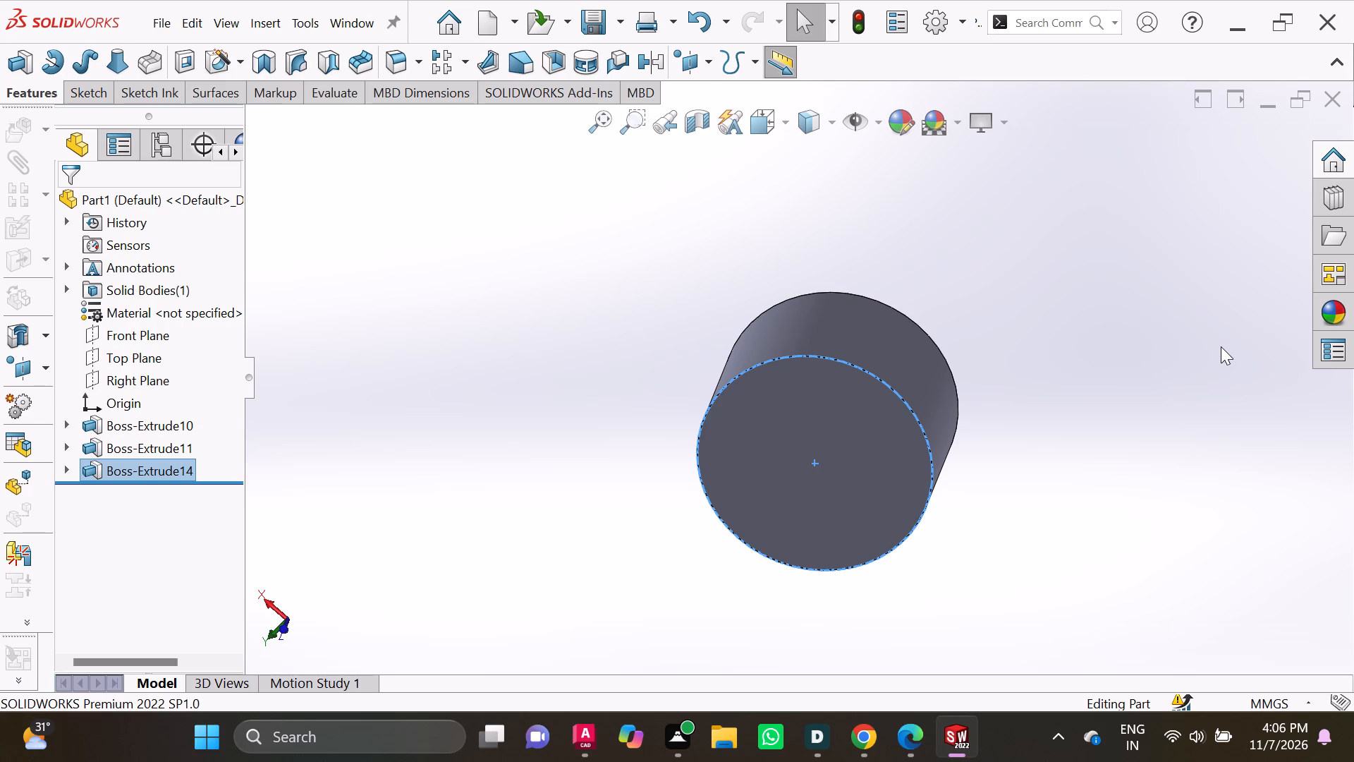
{"action": "middle_click_drag", "start_coordinate": [915, 346], "coordinate": [863, 336]}
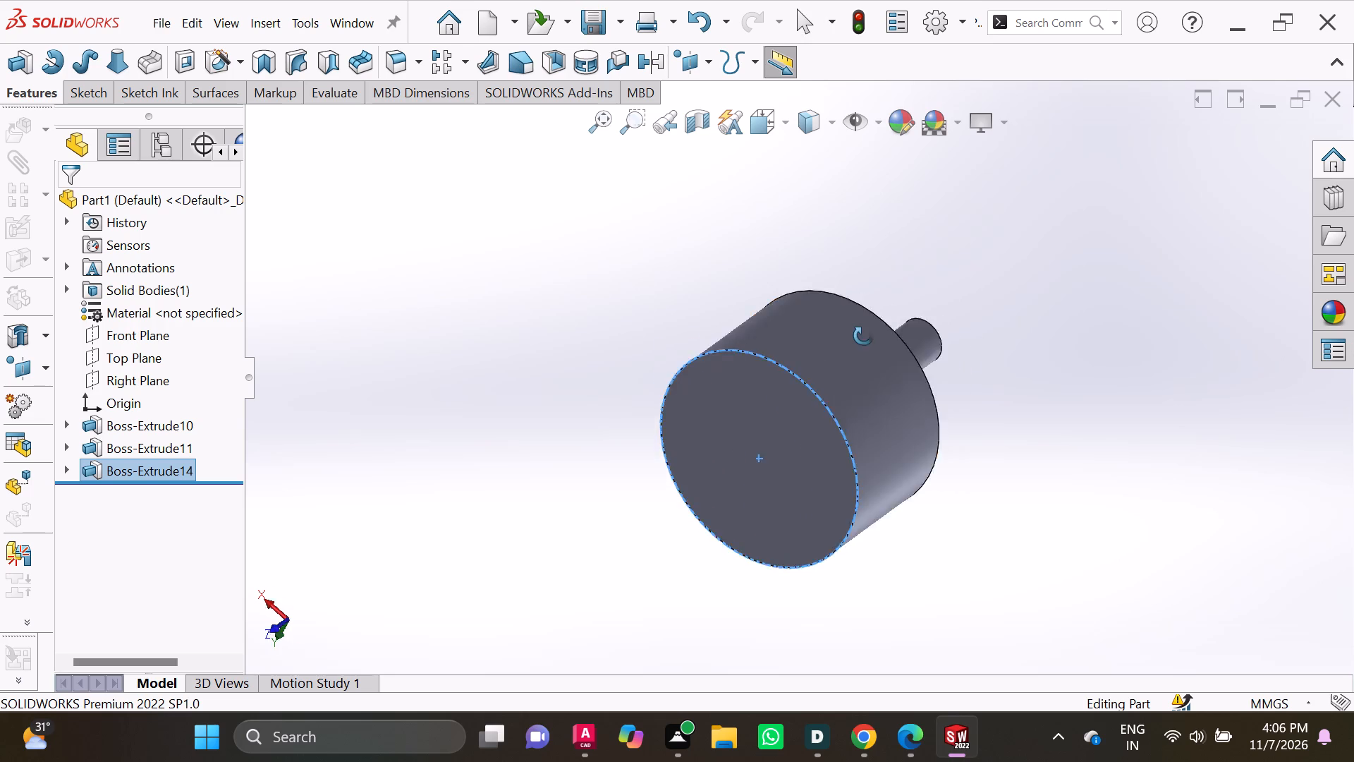
{"action": "middle_click_drag", "start_coordinate": [863, 336], "coordinate": [753, 445]}
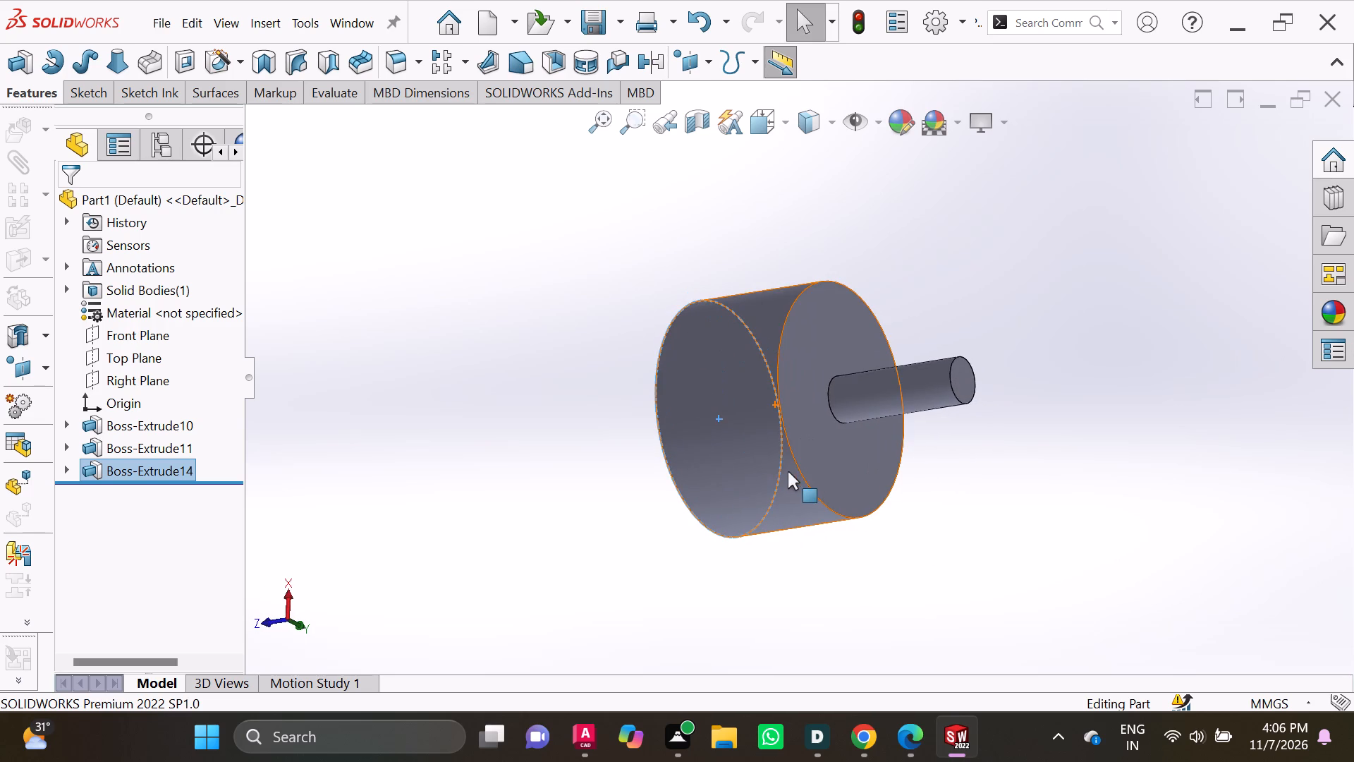
{"action": "middle_click_drag", "start_coordinate": [846, 449], "coordinate": [602, 397]}
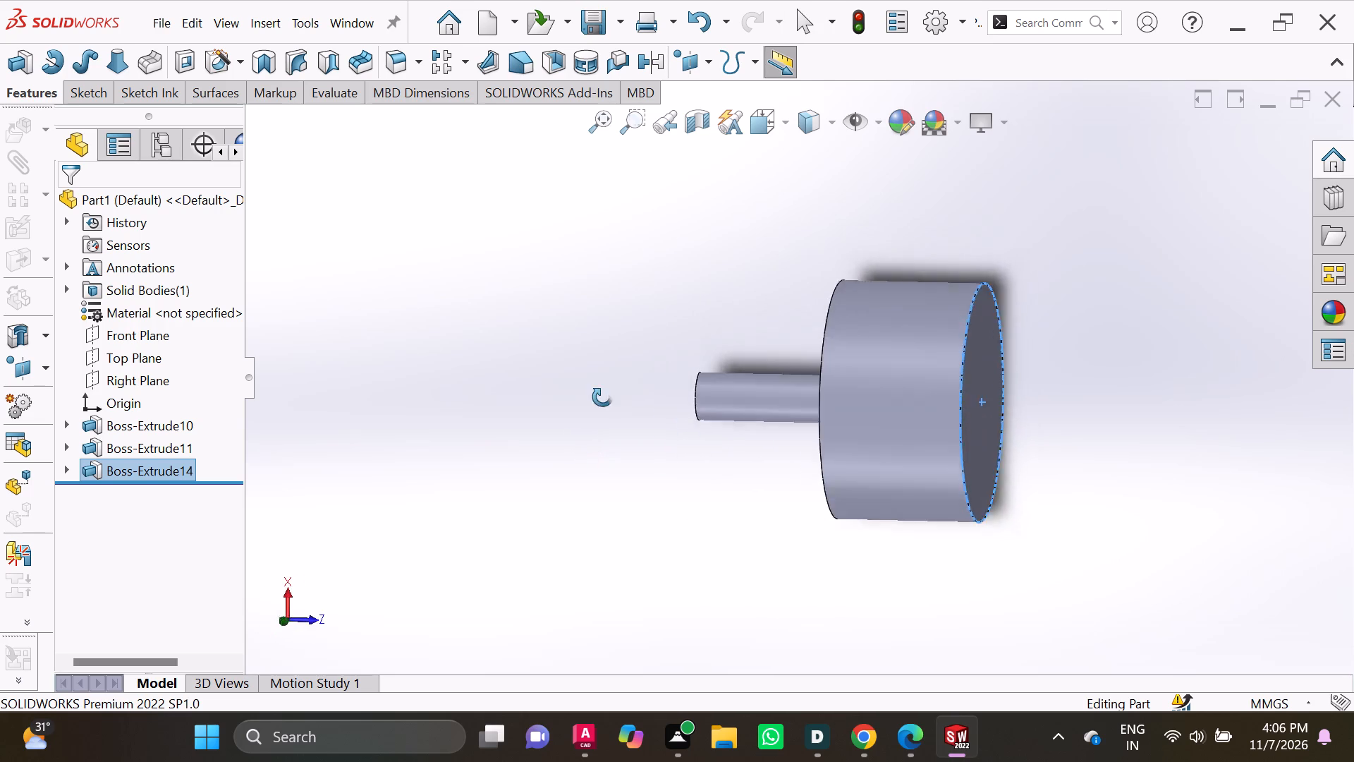
{"action": "middle_click_drag", "start_coordinate": [602, 397], "coordinate": [769, 281]}
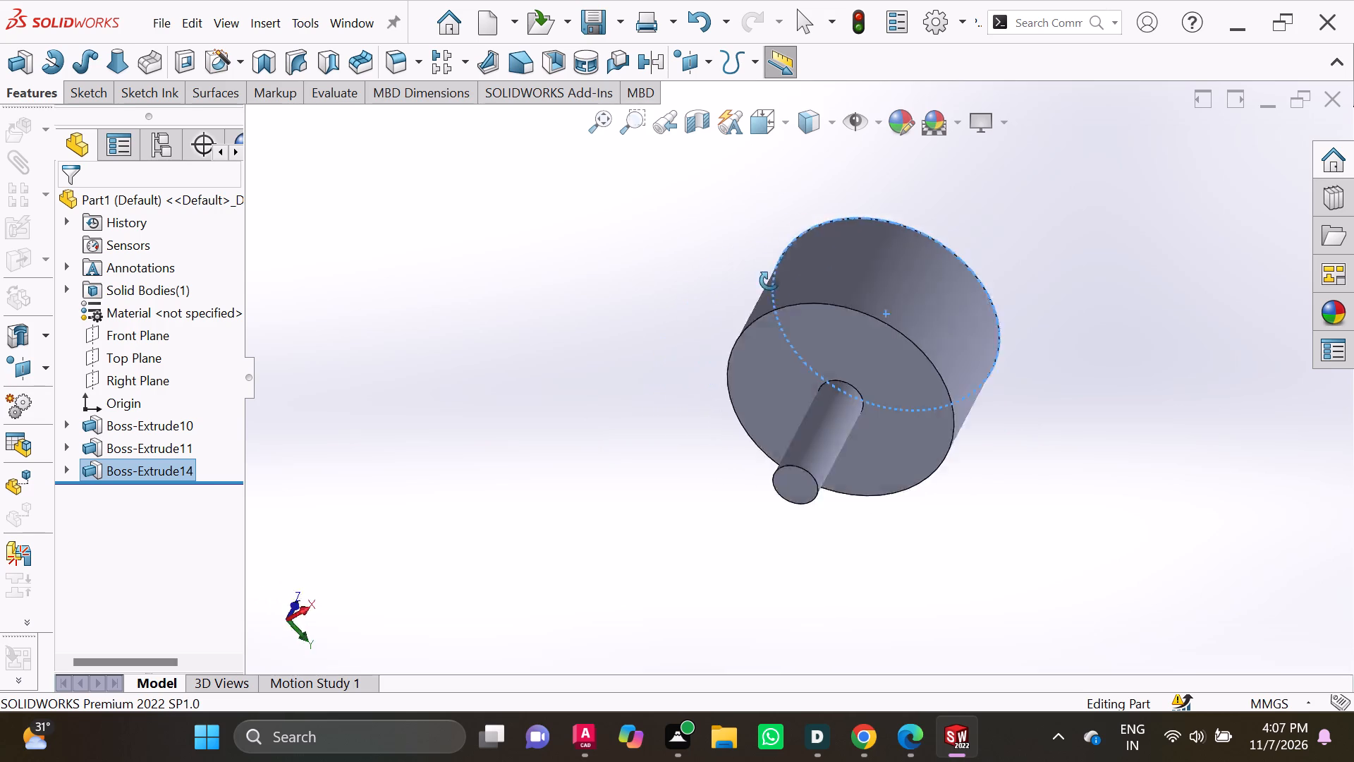
{"action": "middle_click_drag", "start_coordinate": [769, 281], "coordinate": [661, 387]}
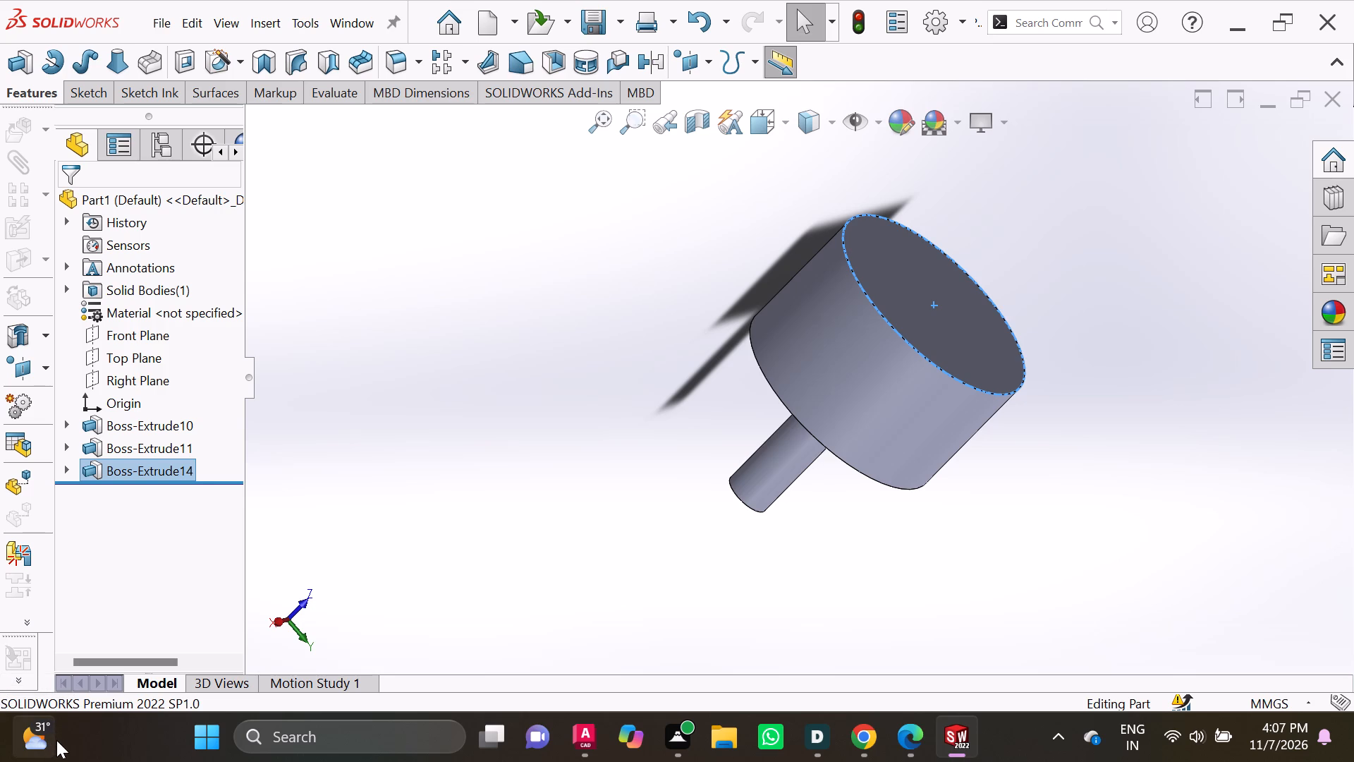
{"action": "key", "text": "Escape"}
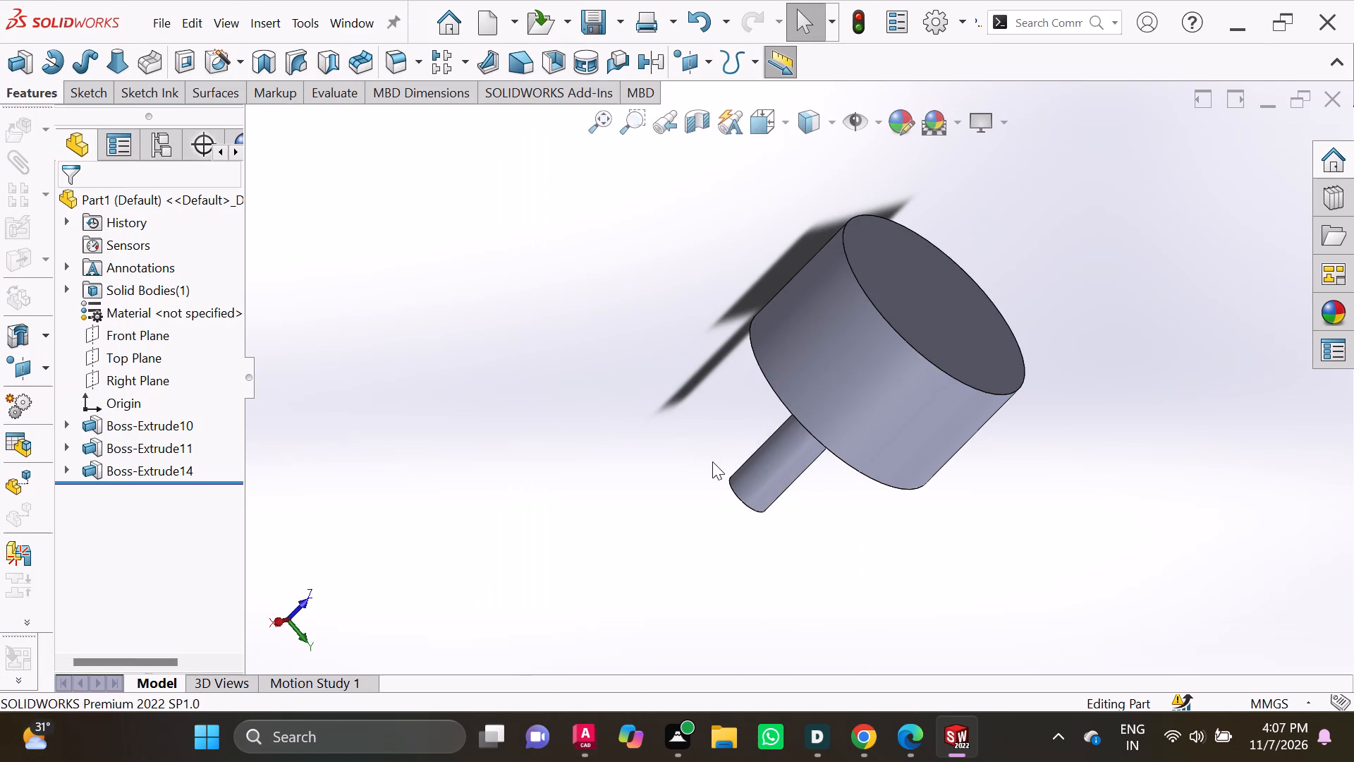
{"action": "middle_click_drag", "start_coordinate": [650, 440], "coordinate": [671, 238]}
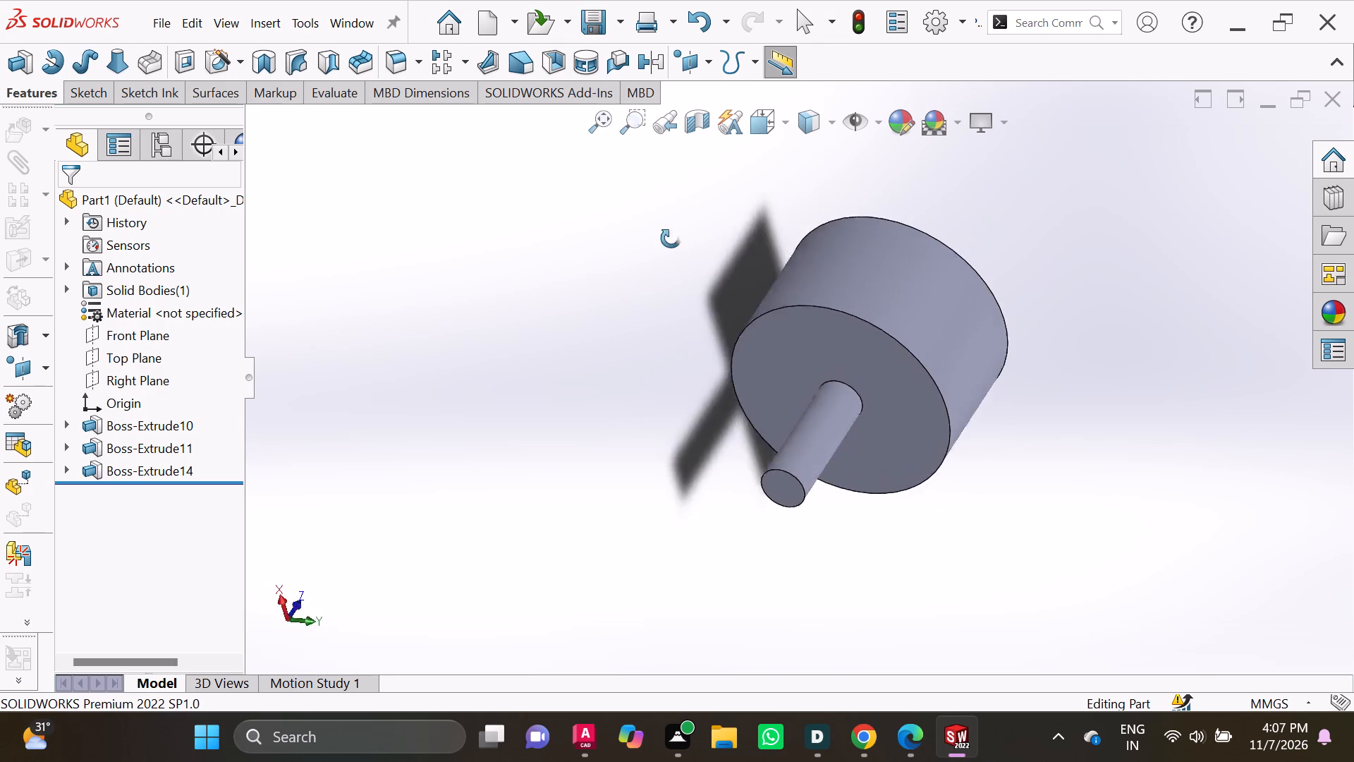
{"action": "middle_click_drag", "start_coordinate": [671, 238], "coordinate": [943, 444]}
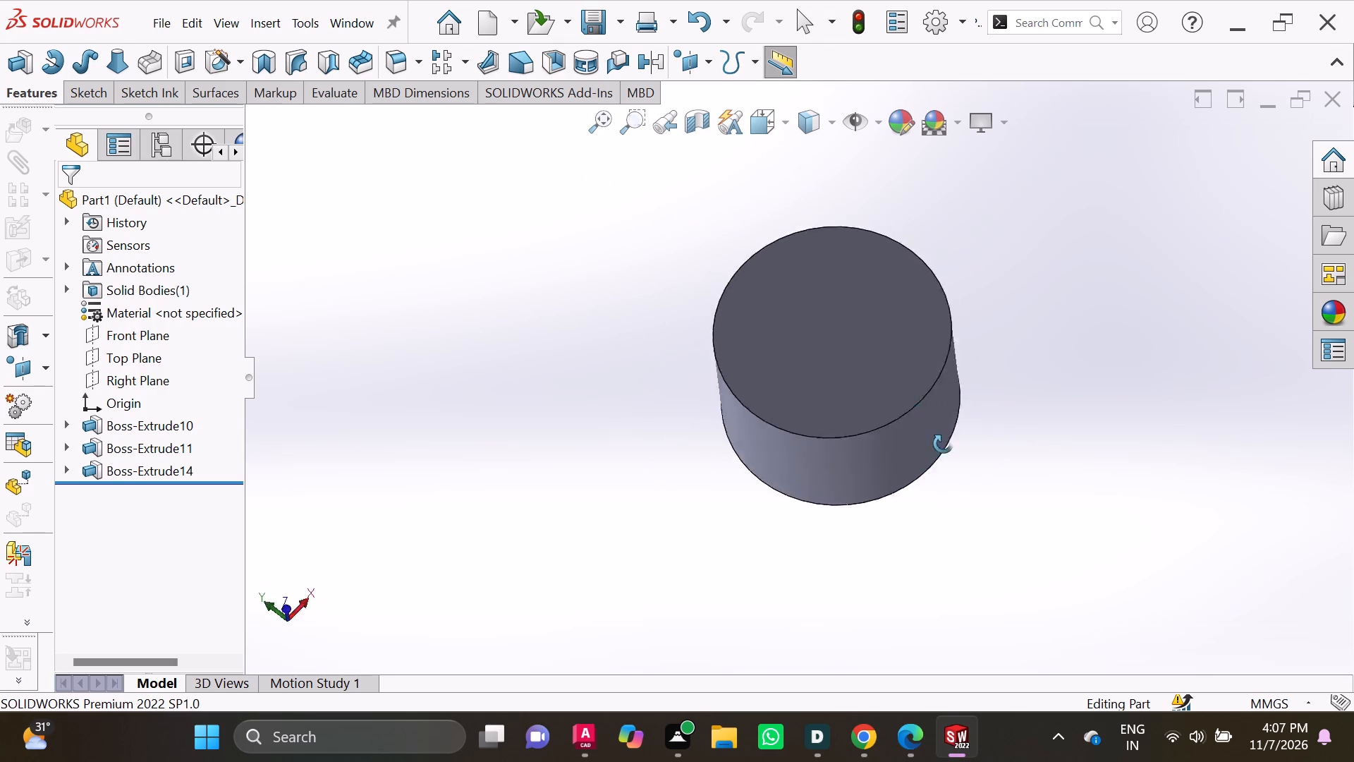
{"action": "middle_click_drag", "start_coordinate": [943, 444], "coordinate": [689, 639]}
{"action": "middle_click_drag", "start_coordinate": [822, 381], "coordinate": [826, 373]}
{"action": "middle_click_drag", "start_coordinate": [846, 345], "coordinate": [891, 294]}
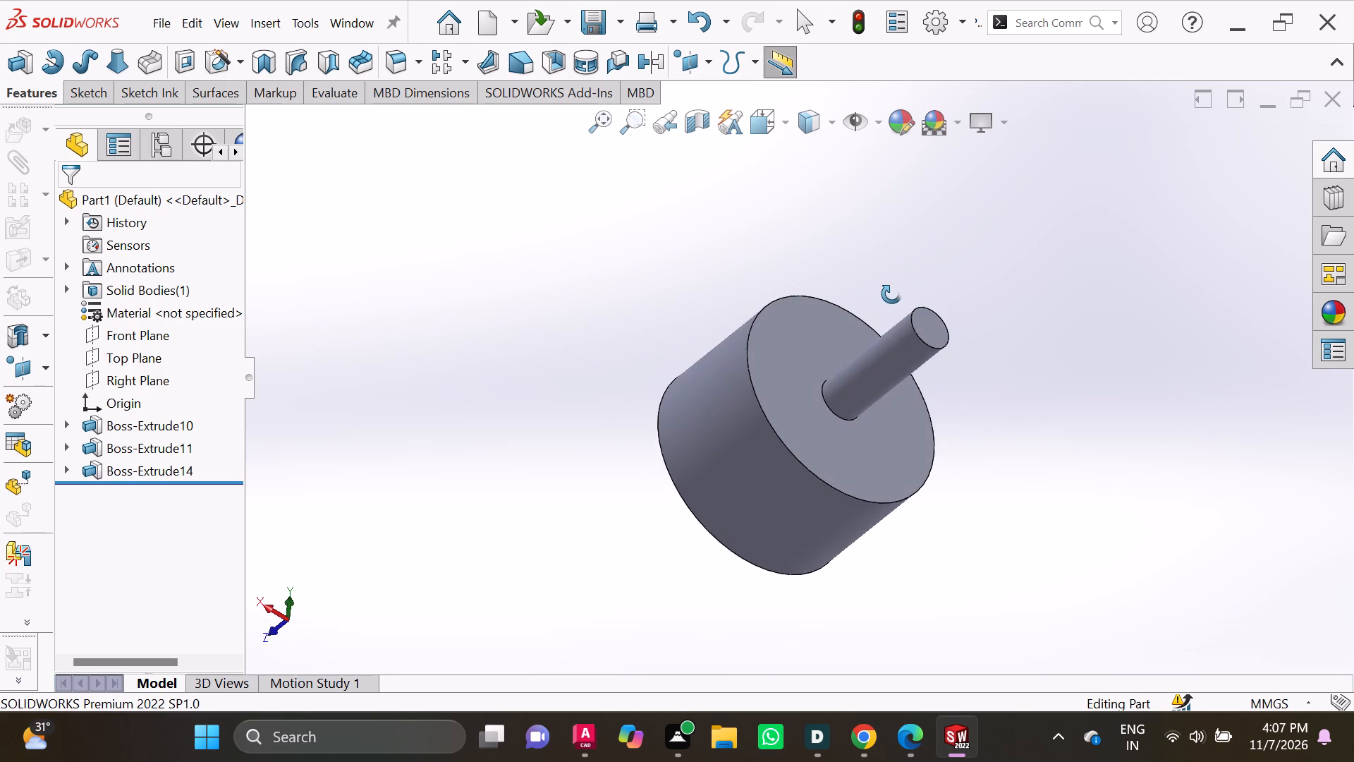
{"action": "middle_click_drag", "start_coordinate": [891, 294], "coordinate": [1013, 361]}
{"action": "middle_click_drag", "start_coordinate": [1013, 401], "coordinate": [886, 496]}
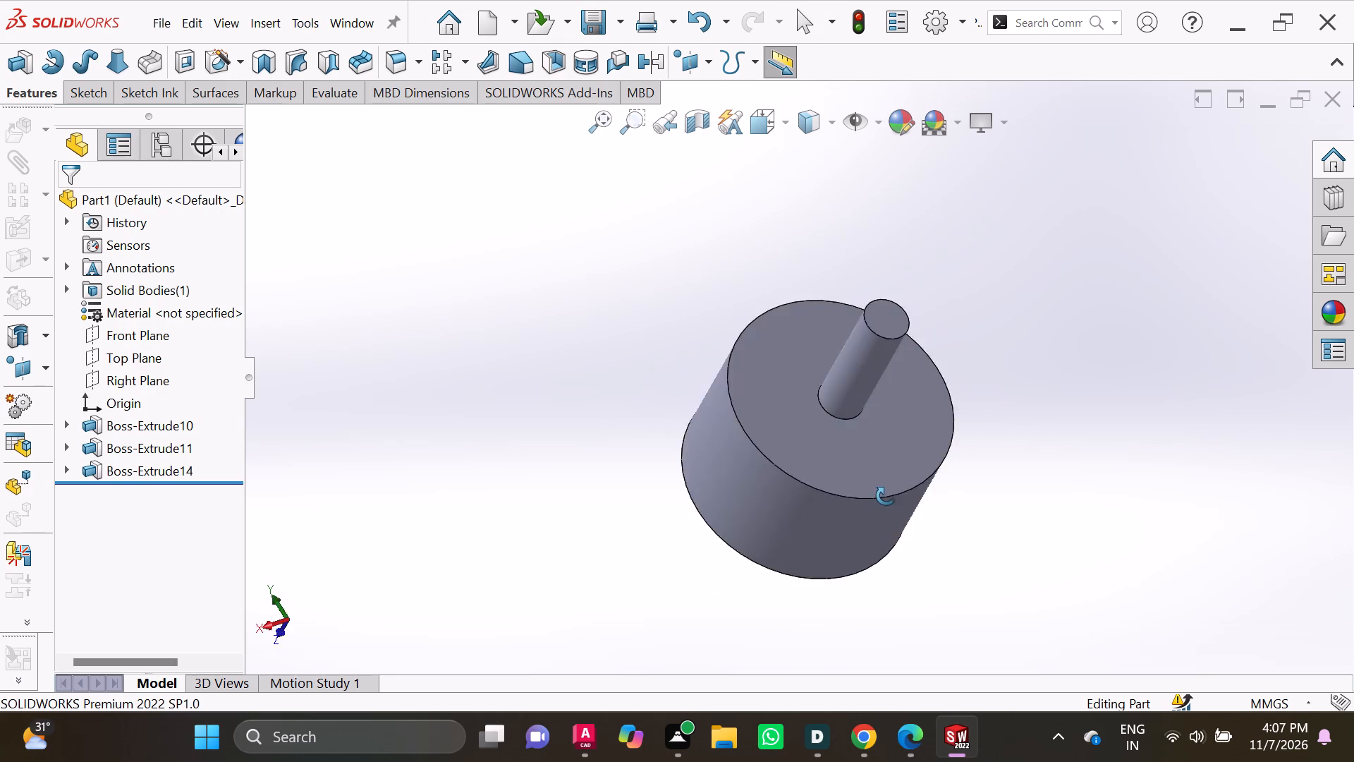
{"action": "middle_click_drag", "start_coordinate": [886, 496], "coordinate": [407, 352]}
{"action": "middle_click_drag", "start_coordinate": [411, 344], "coordinate": [418, 334]}
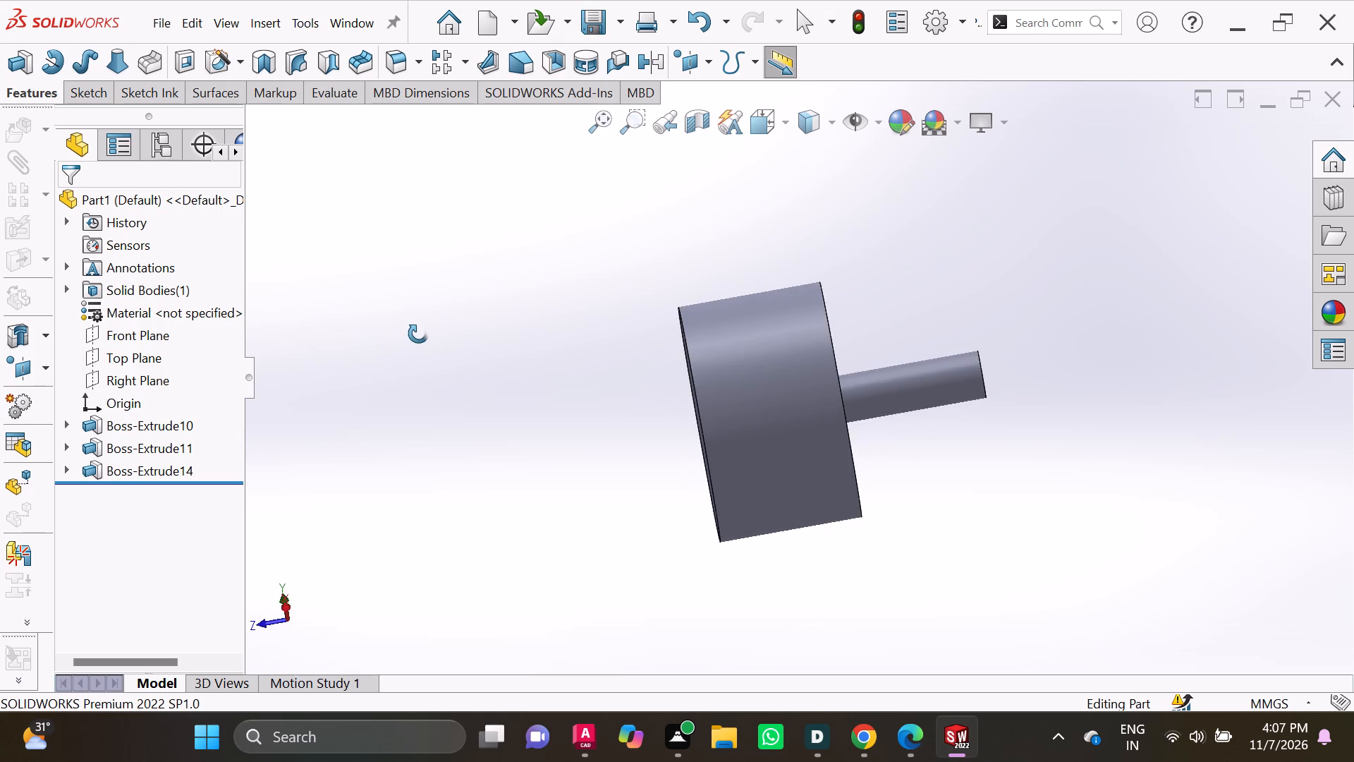
{"action": "middle_click_drag", "start_coordinate": [418, 334], "coordinate": [429, 398]}
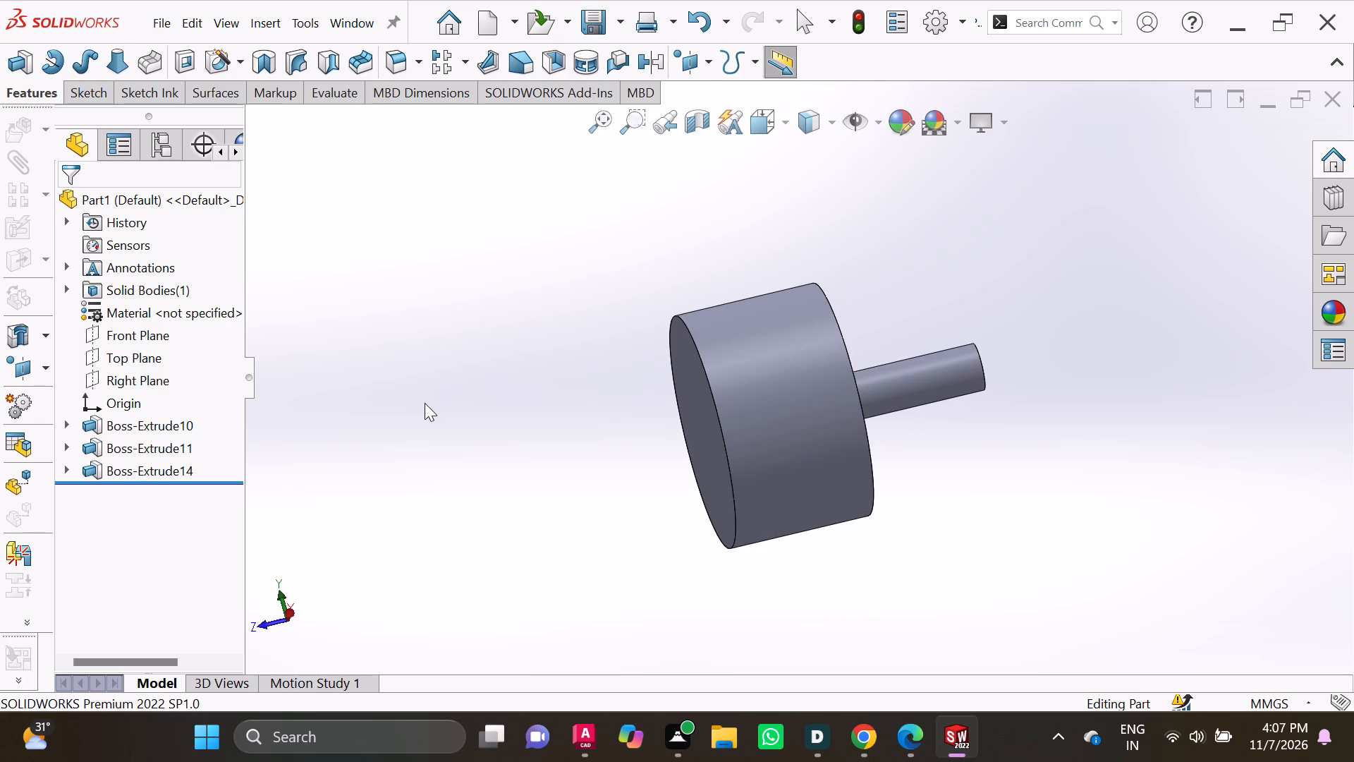
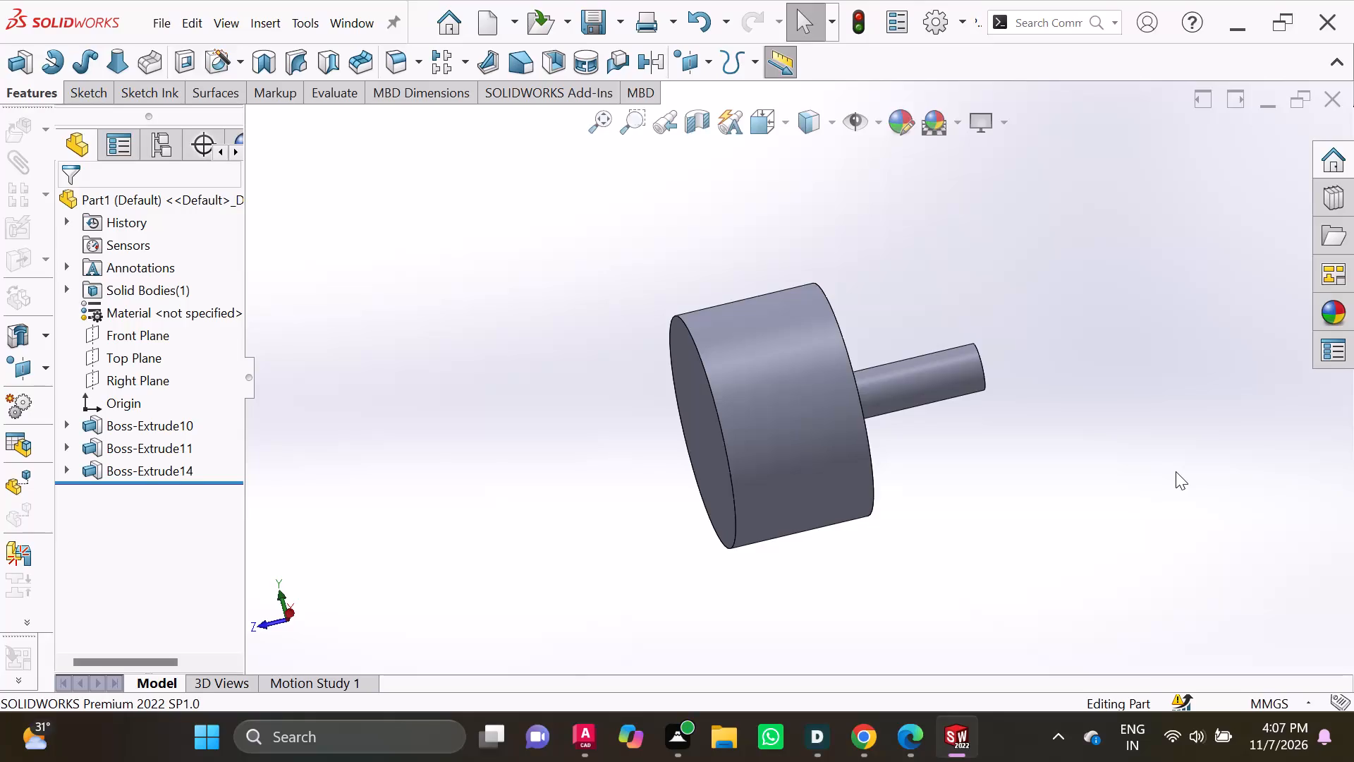
Undo the newest boss extrusion and its 100 mm circle sketch, back to the part with two extrusions.
{"action": "key", "text": "ctrl+z"}
{"action": "key", "text": "ctrl+z"}
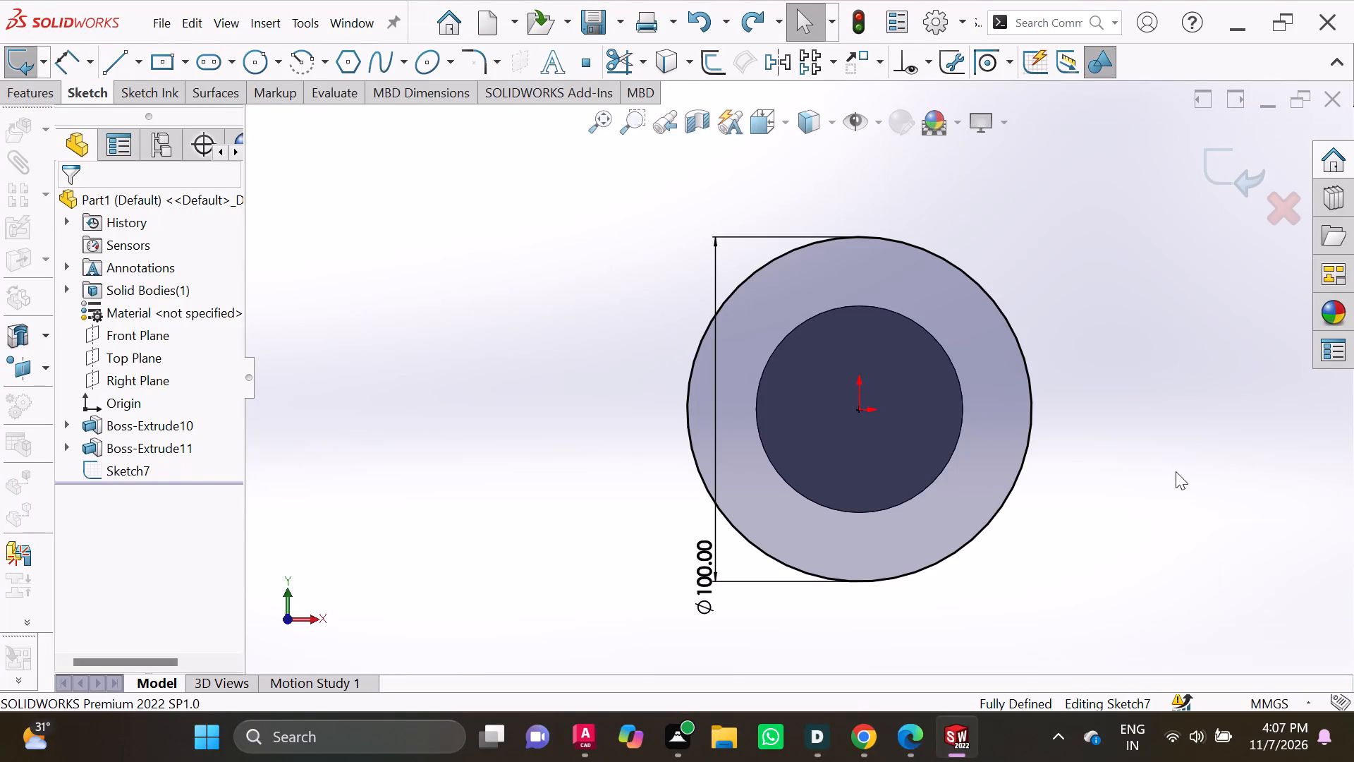
{"action": "key", "text": "ctrl+z"}
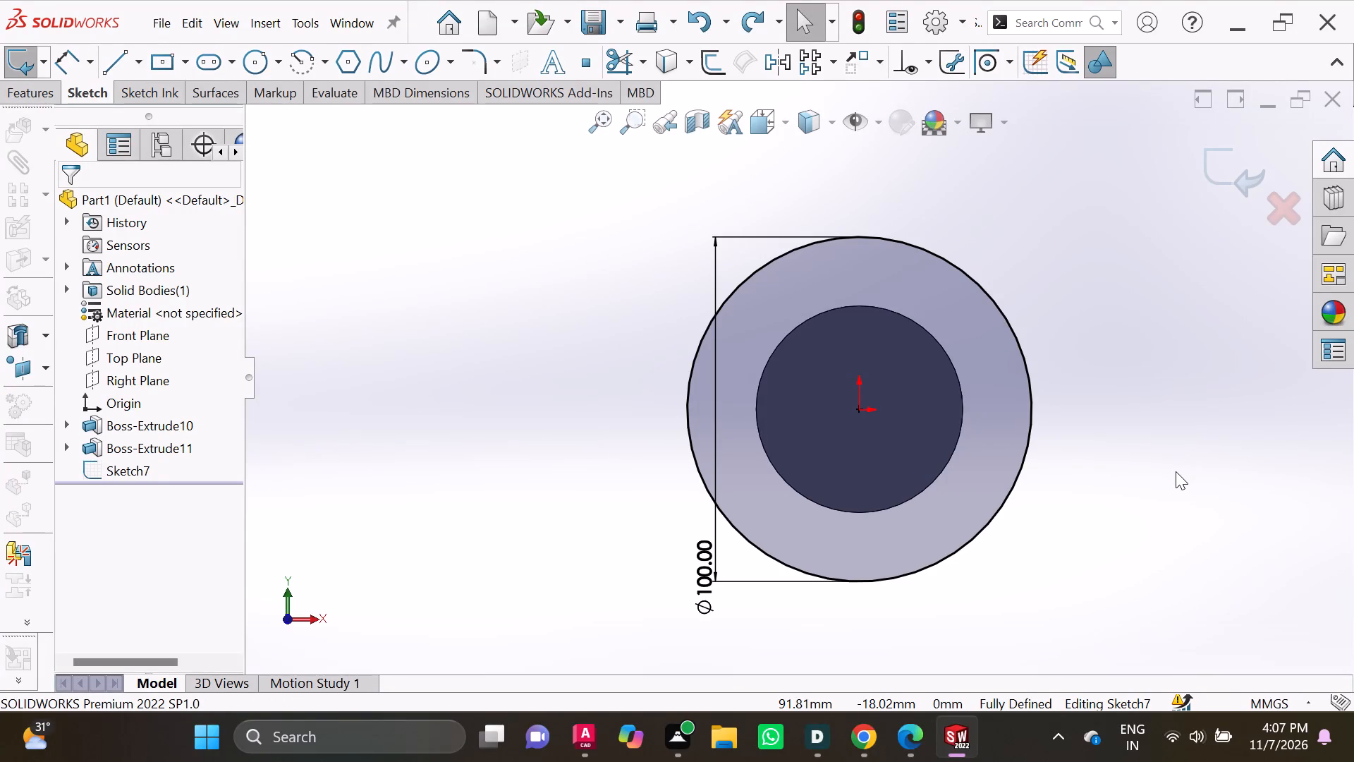
{"action": "key", "text": "ctrl+z"}
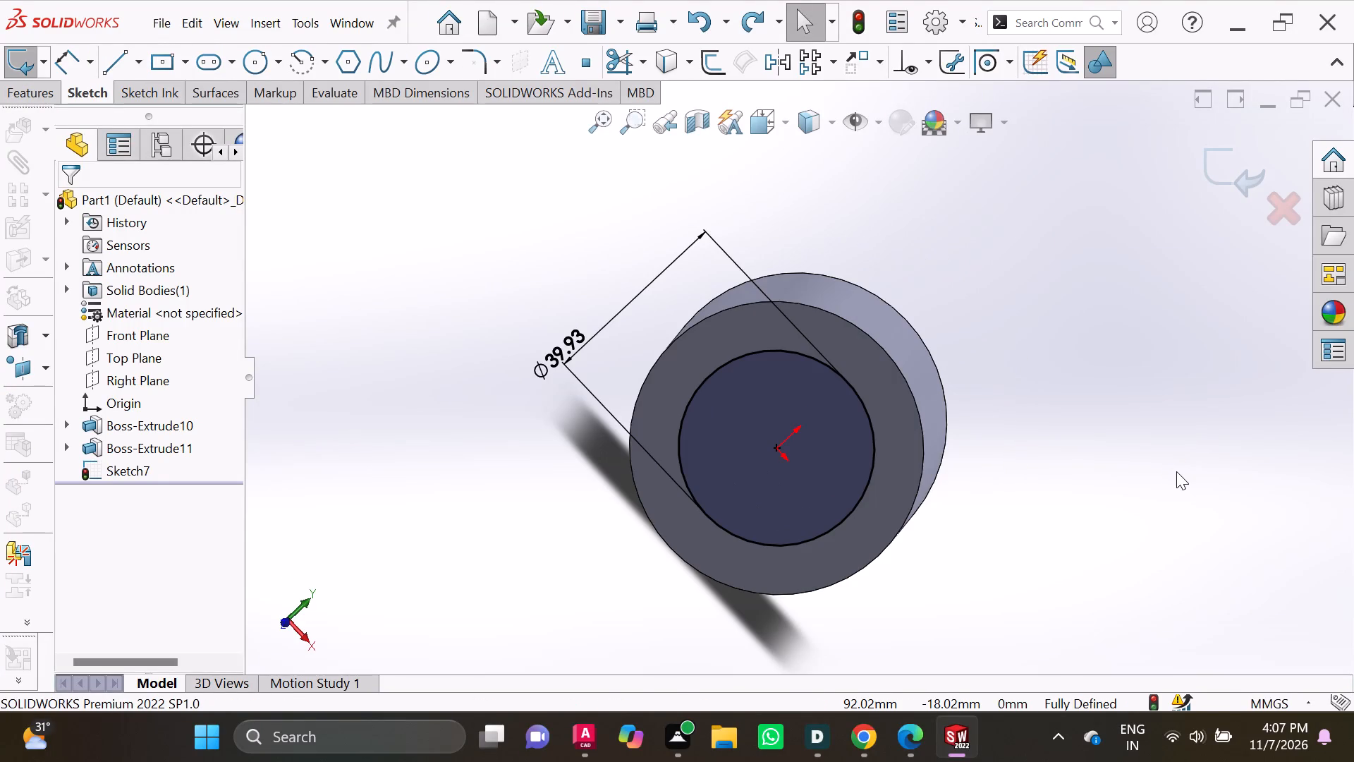
{"action": "key", "text": "ctrl+z"}
{"action": "key", "text": "ctrl+z"}
{"action": "key", "text": "ctrl+z"}
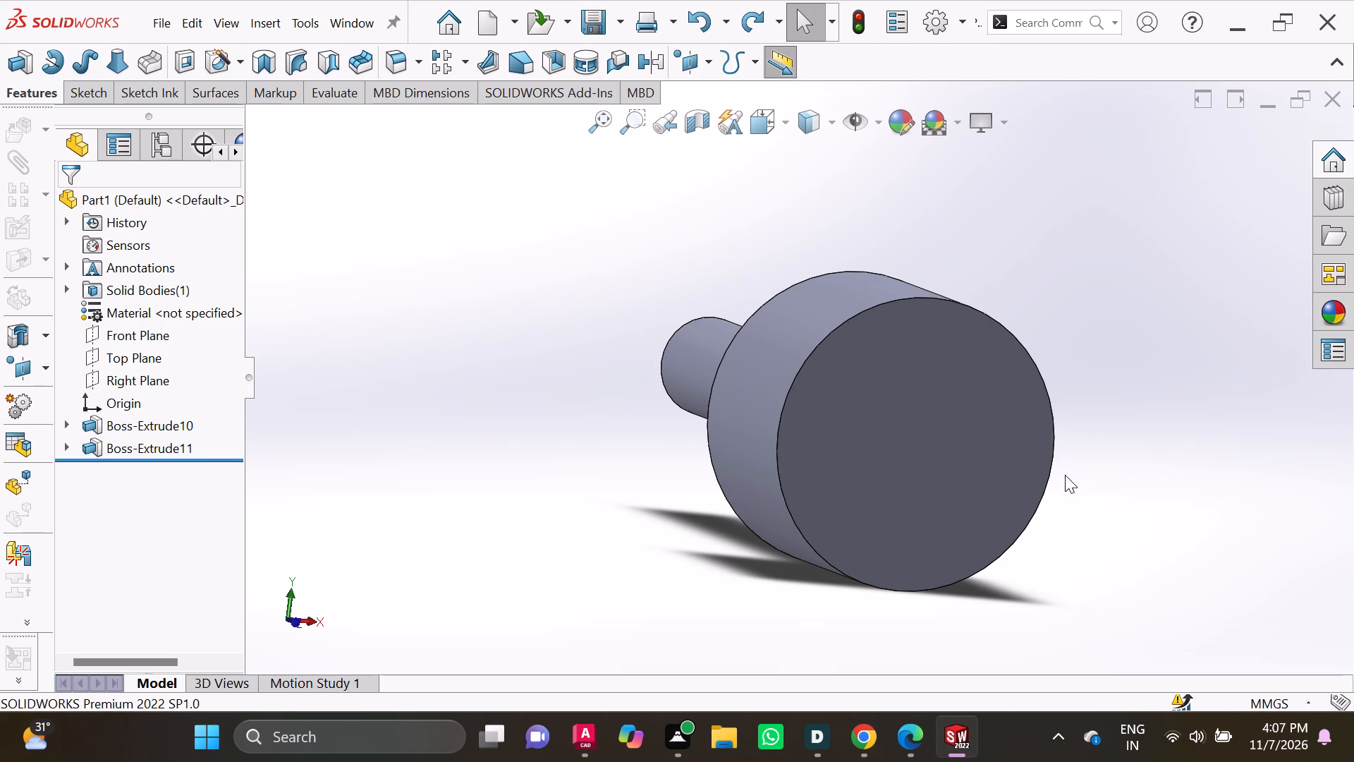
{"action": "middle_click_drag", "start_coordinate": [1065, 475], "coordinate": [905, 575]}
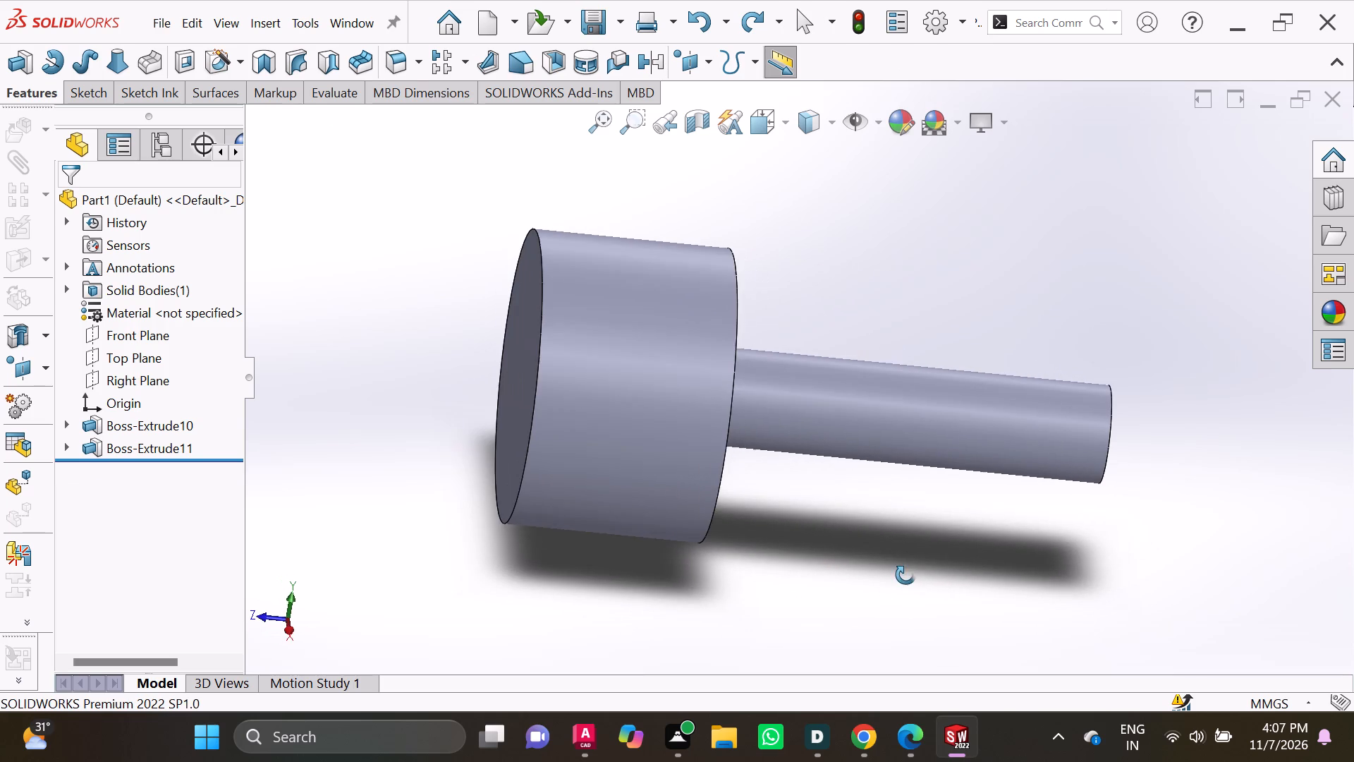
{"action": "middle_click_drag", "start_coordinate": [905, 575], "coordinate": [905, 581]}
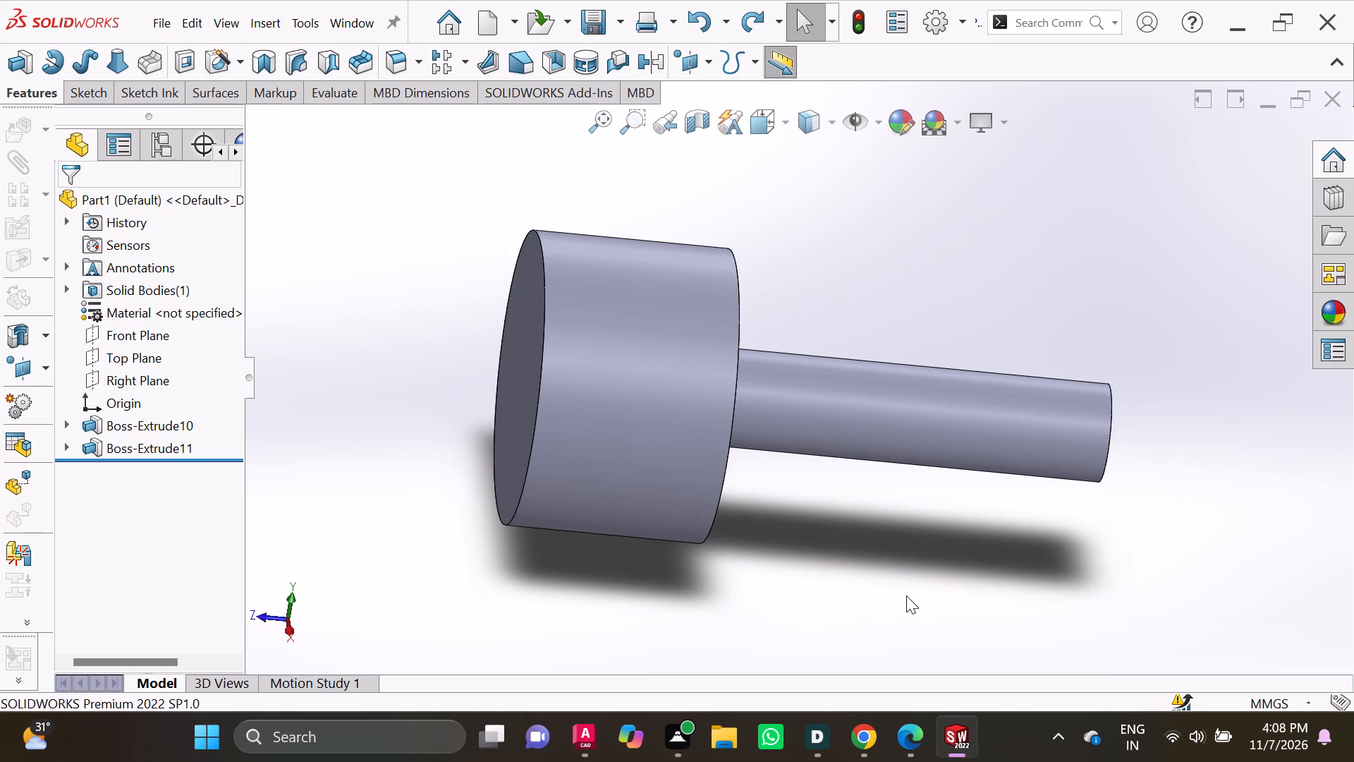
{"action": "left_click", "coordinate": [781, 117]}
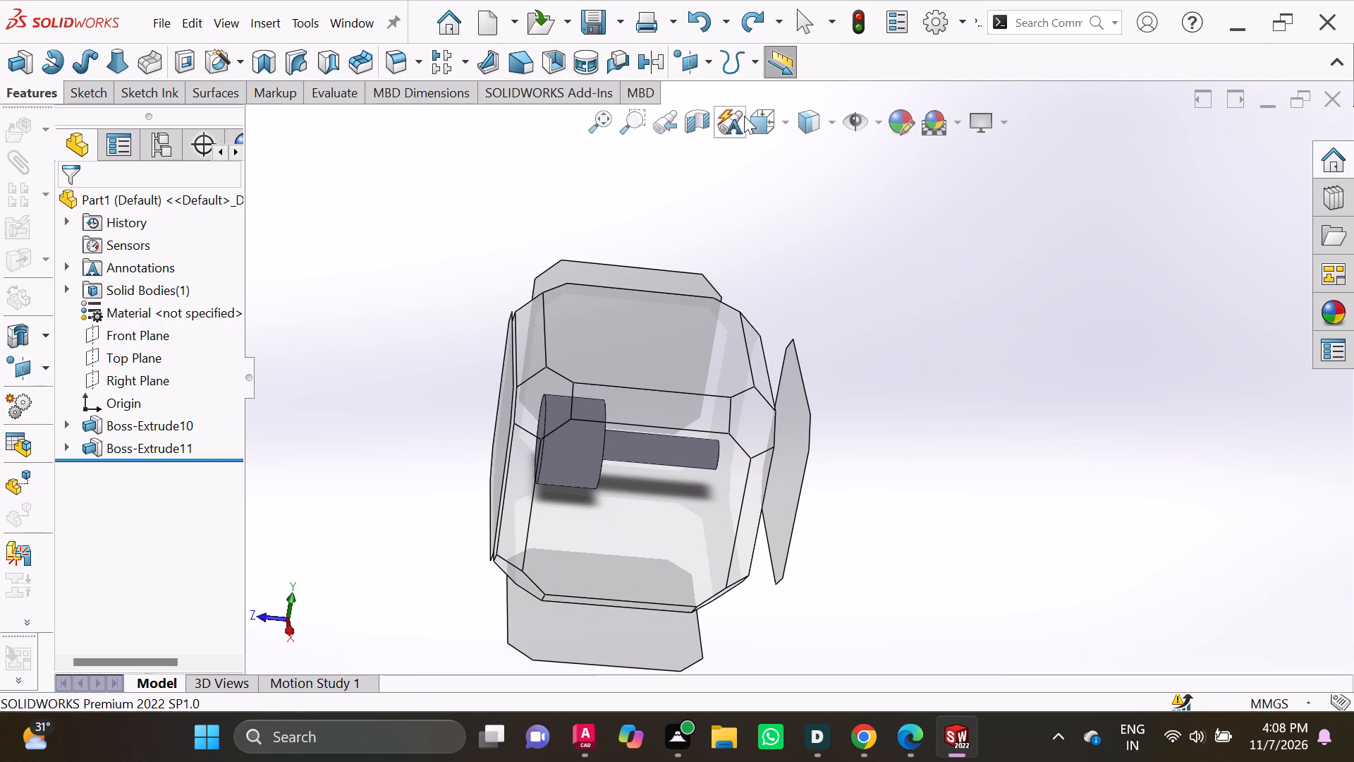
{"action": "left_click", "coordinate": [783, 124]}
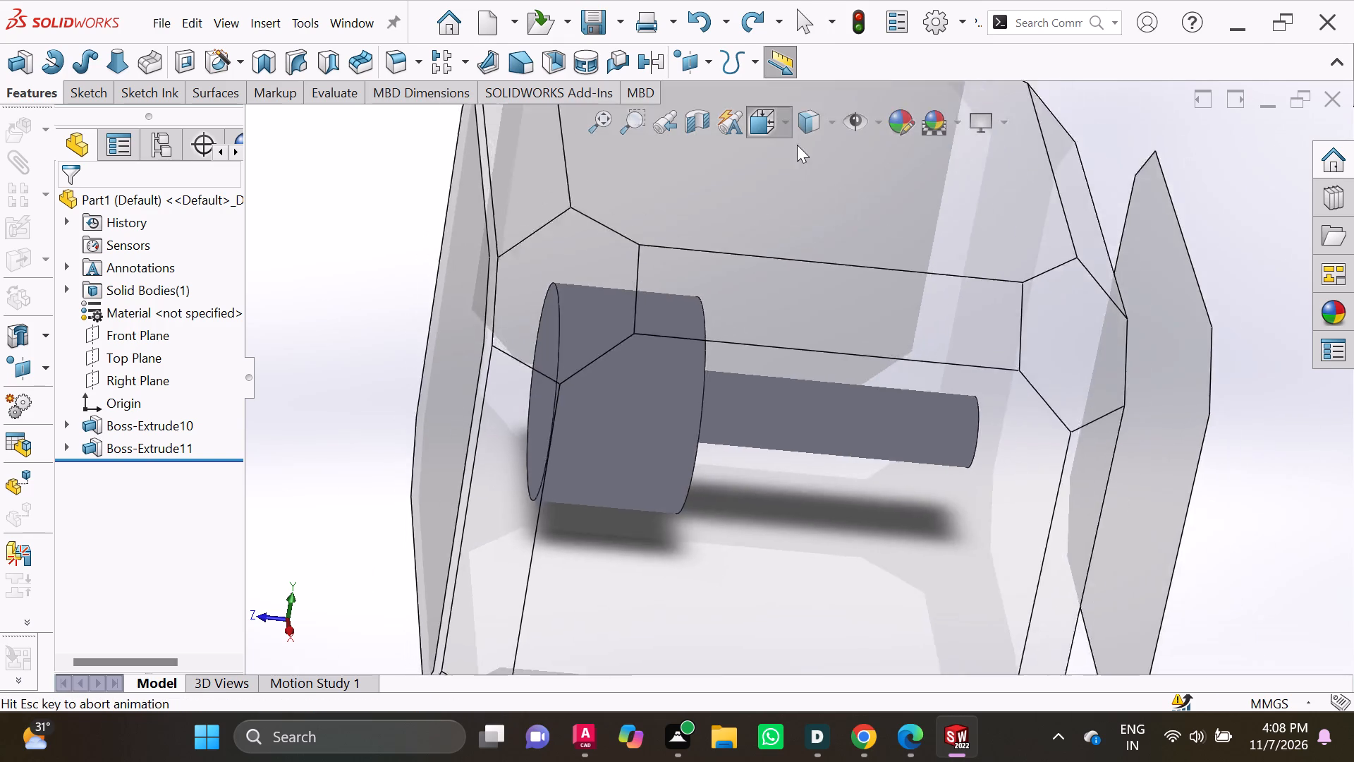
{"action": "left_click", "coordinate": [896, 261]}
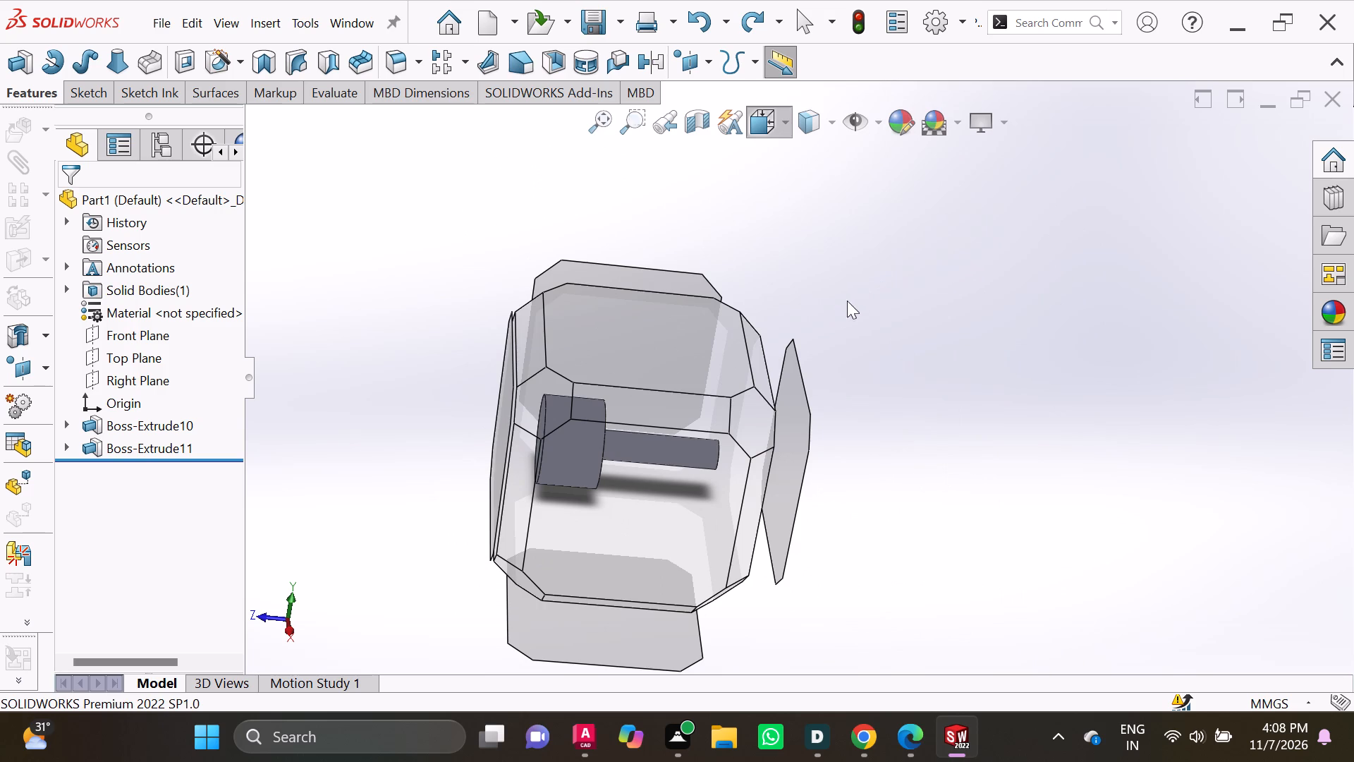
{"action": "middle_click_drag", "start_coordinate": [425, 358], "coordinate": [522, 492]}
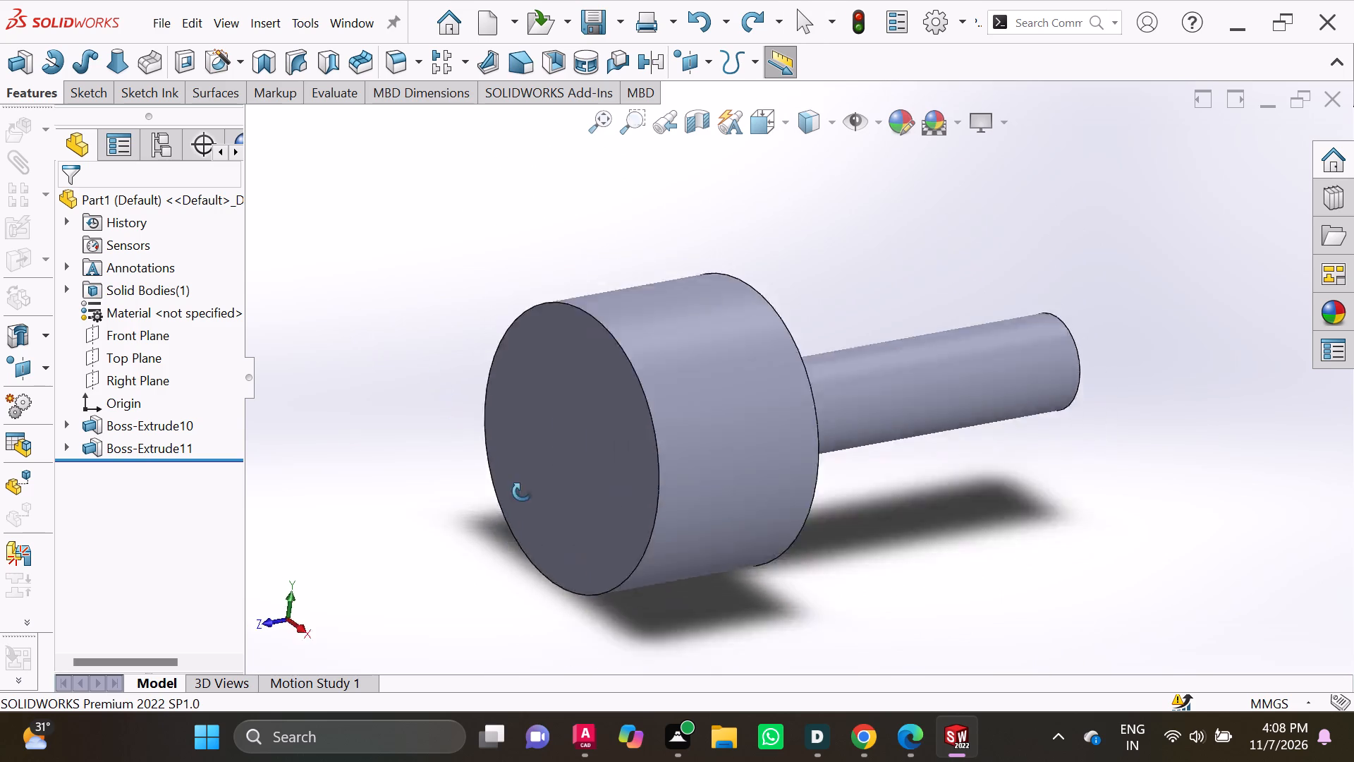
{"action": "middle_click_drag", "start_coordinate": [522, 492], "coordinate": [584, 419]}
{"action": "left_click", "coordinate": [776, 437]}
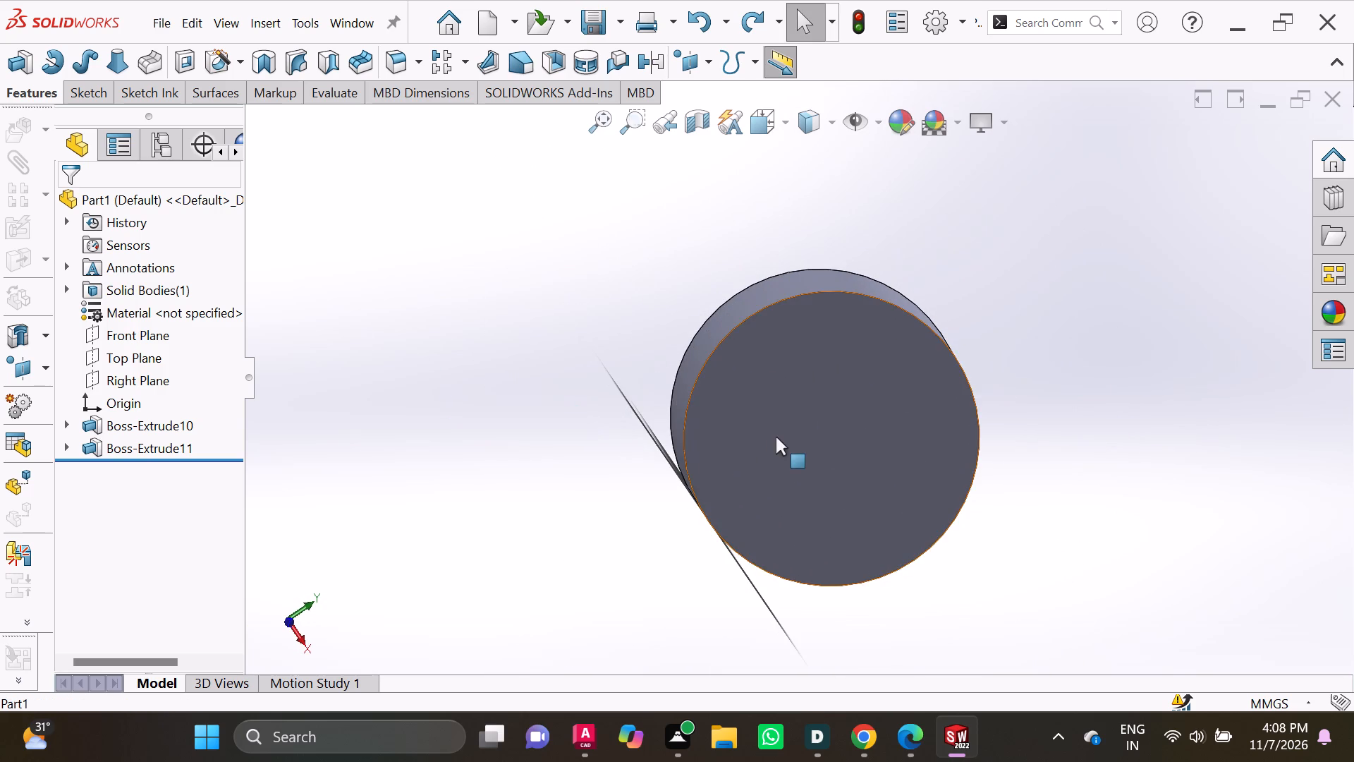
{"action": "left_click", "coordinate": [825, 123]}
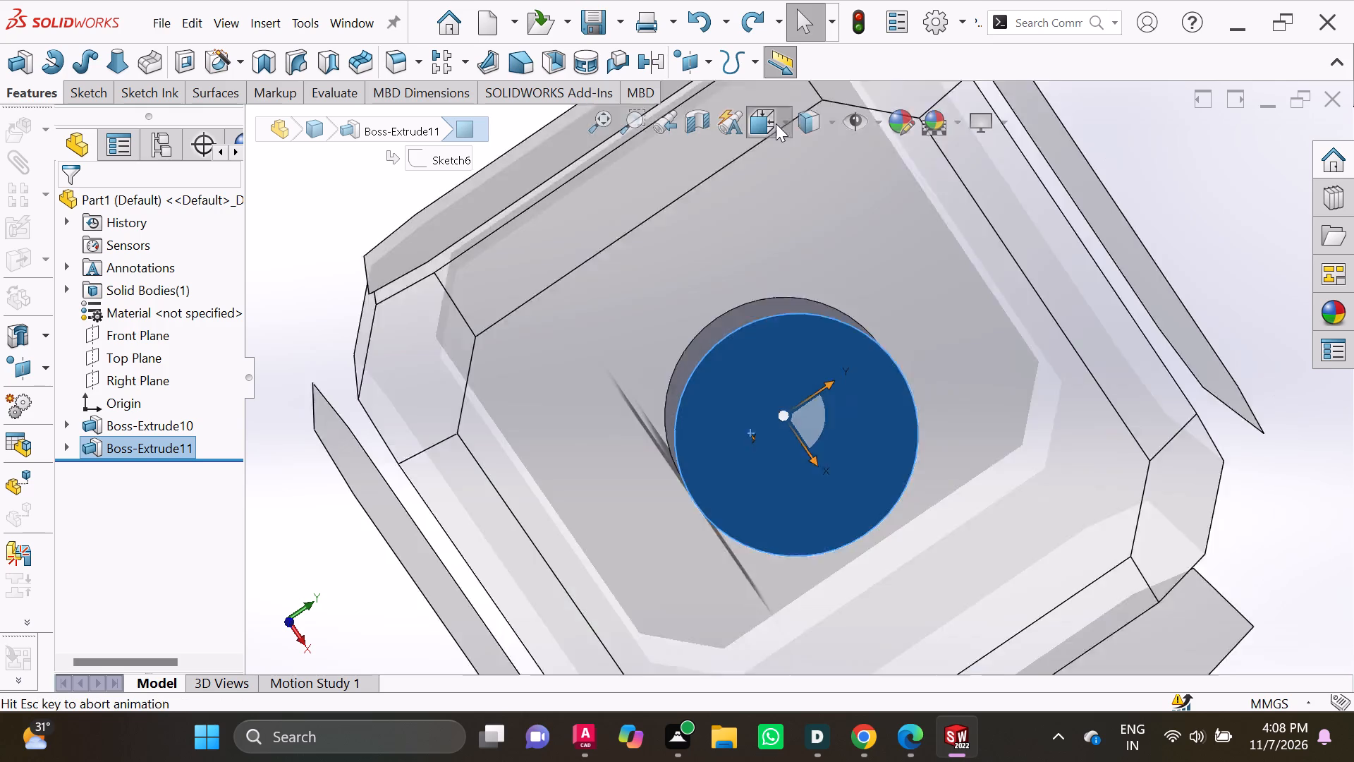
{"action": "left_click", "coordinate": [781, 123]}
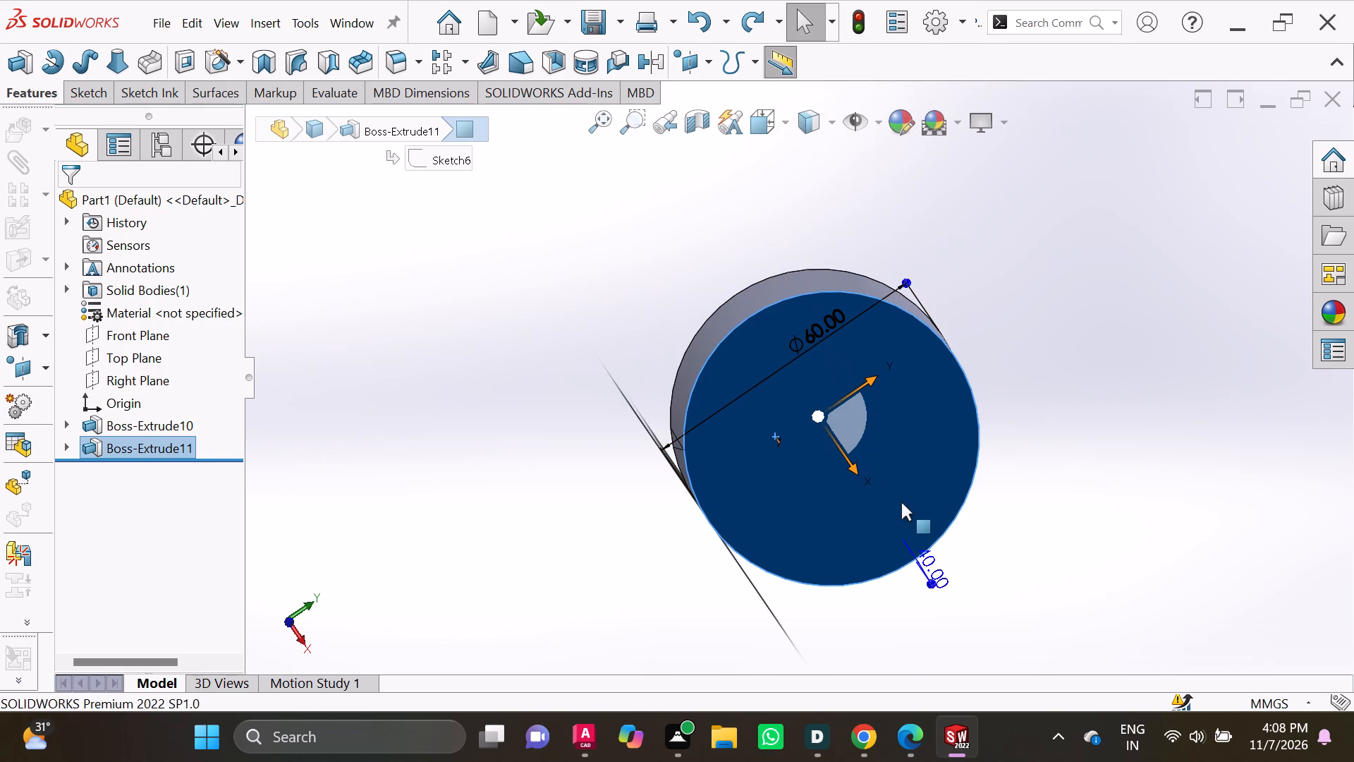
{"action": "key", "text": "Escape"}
Undo the 60 mm diameter head extrusion, its sketch and the base extrusion, back to the open sketch with the 20 mm circle.
{"action": "key", "text": "ctrl+z"}
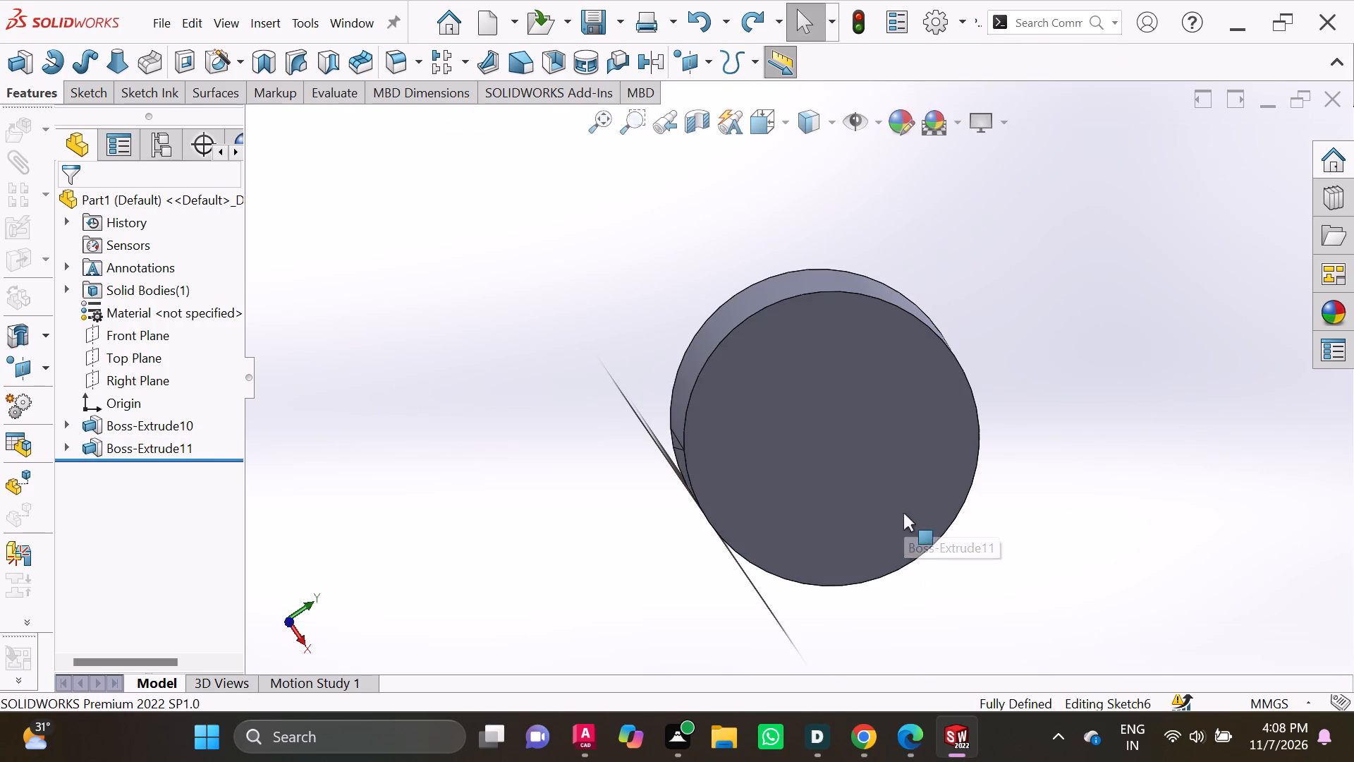
{"action": "key", "text": "ctrl+z"}
{"action": "key", "text": "ctrl+z"}
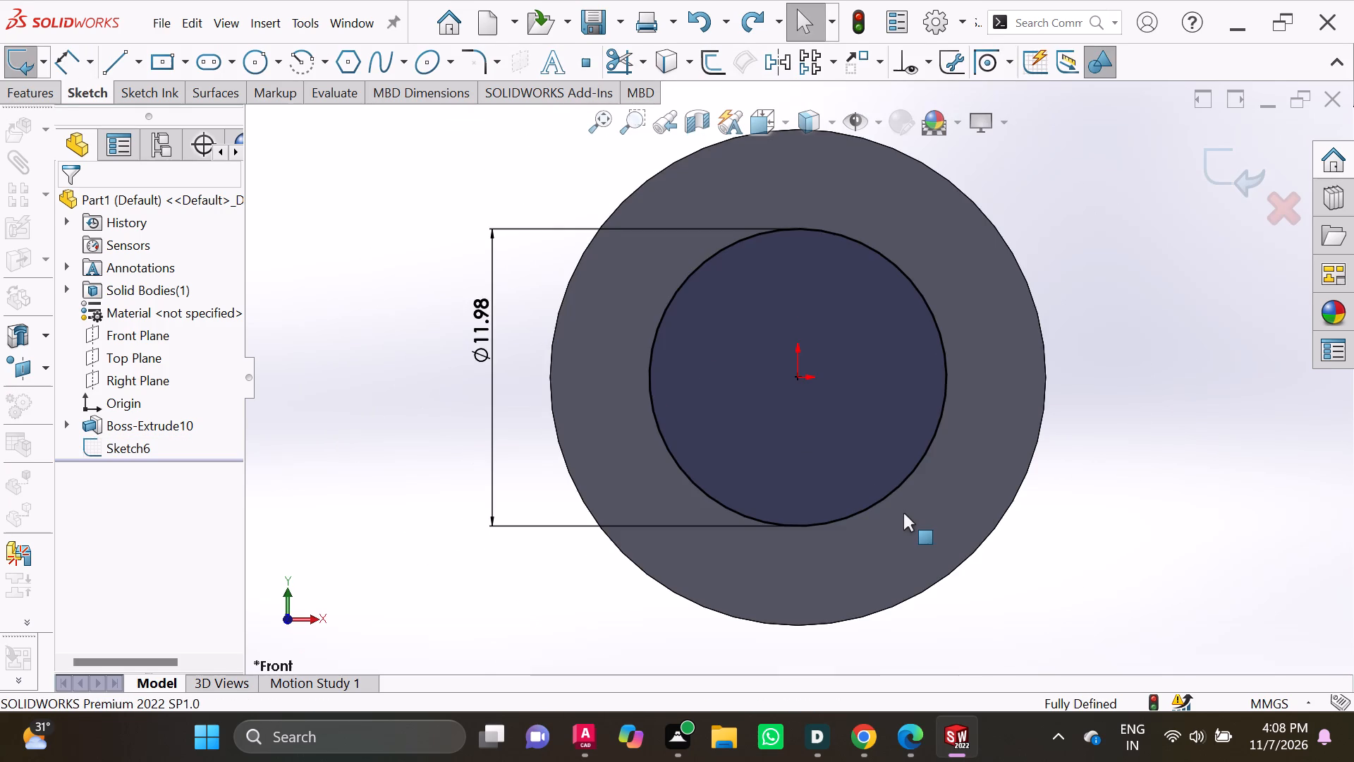
{"action": "key", "text": "ctrl+z"}
{"action": "key", "text": "ctrl+z"}
{"action": "key", "text": "ctrl+z"}
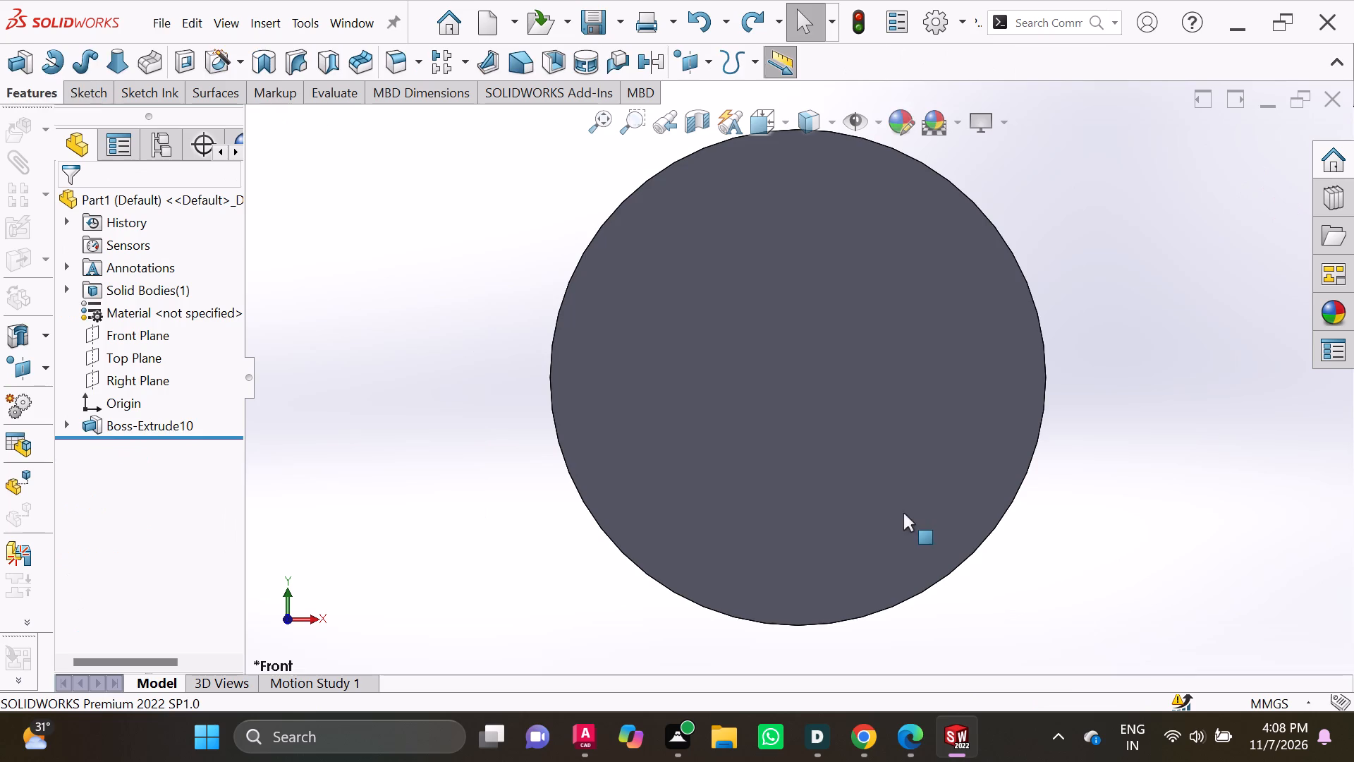
{"action": "key", "text": "ctrl+z"}
{"action": "key", "text": "ctrl+z"}
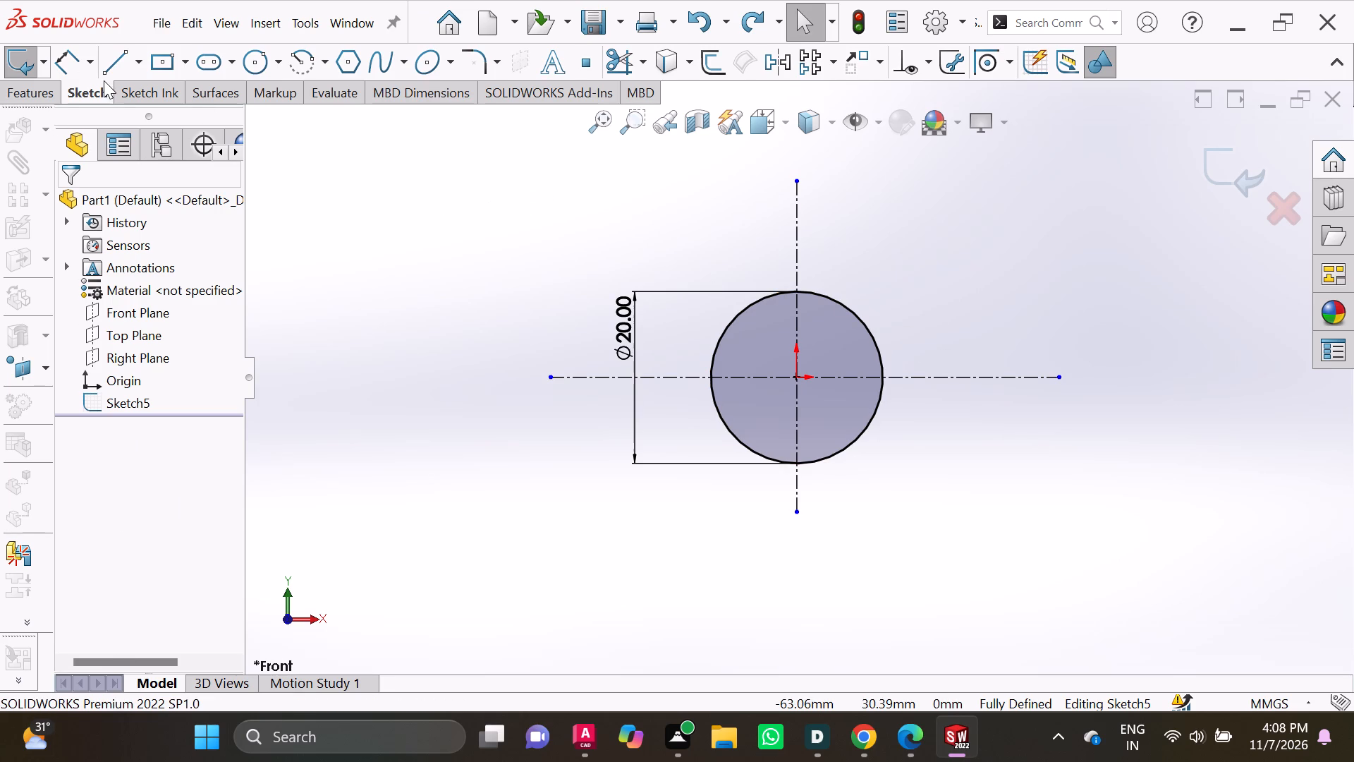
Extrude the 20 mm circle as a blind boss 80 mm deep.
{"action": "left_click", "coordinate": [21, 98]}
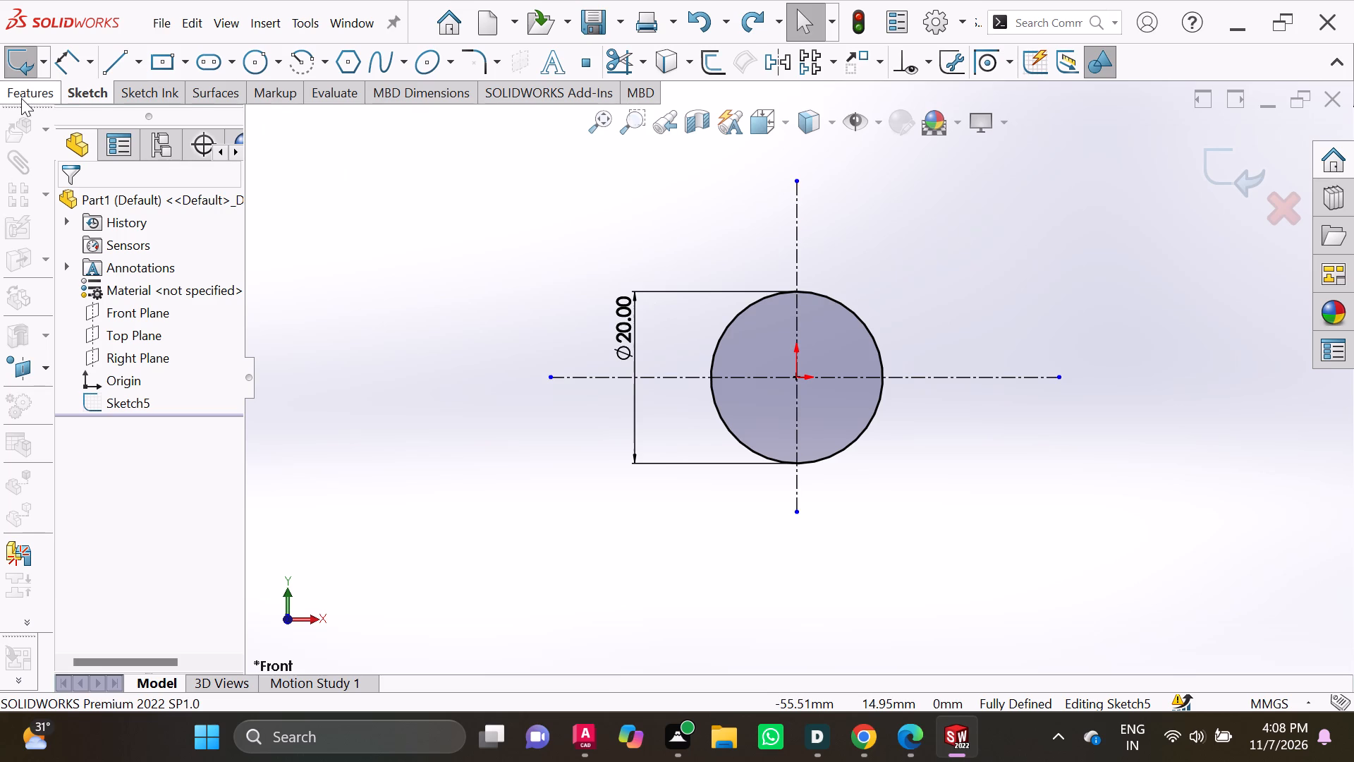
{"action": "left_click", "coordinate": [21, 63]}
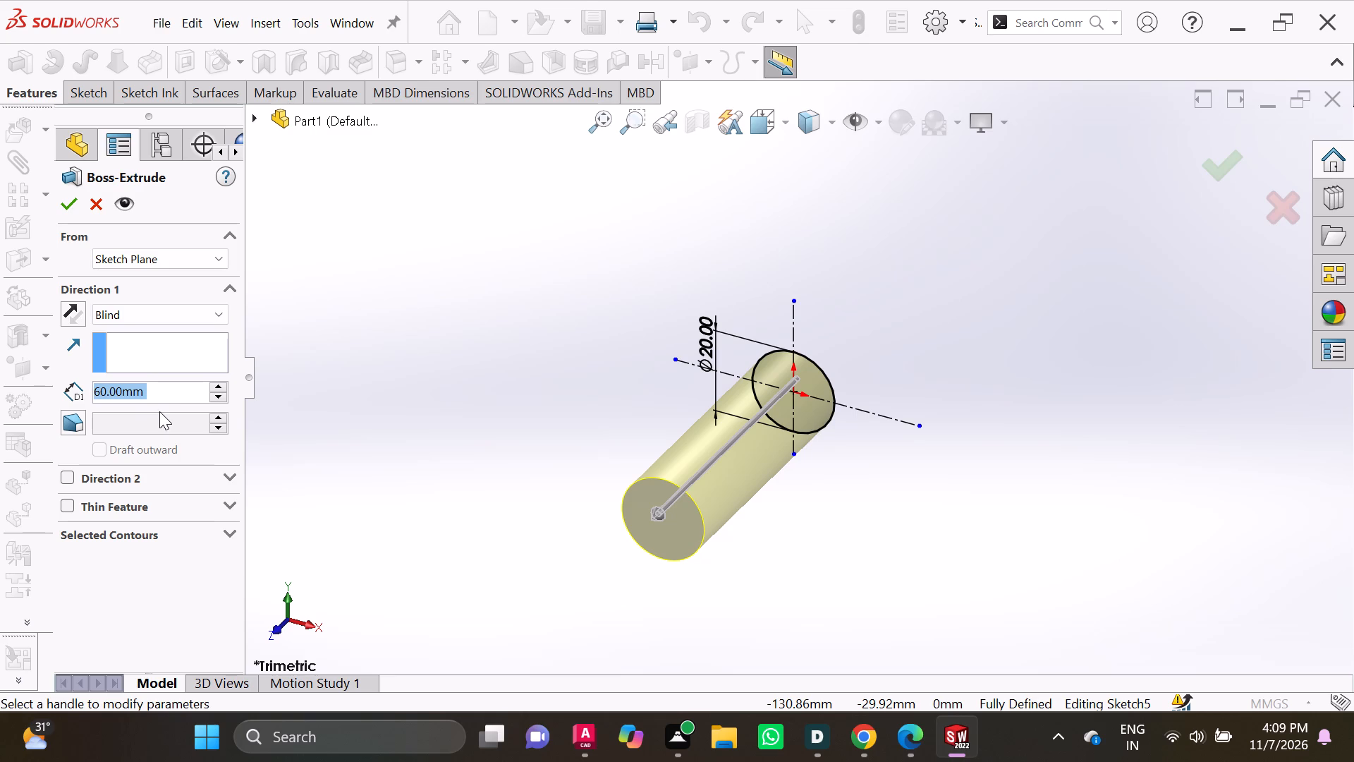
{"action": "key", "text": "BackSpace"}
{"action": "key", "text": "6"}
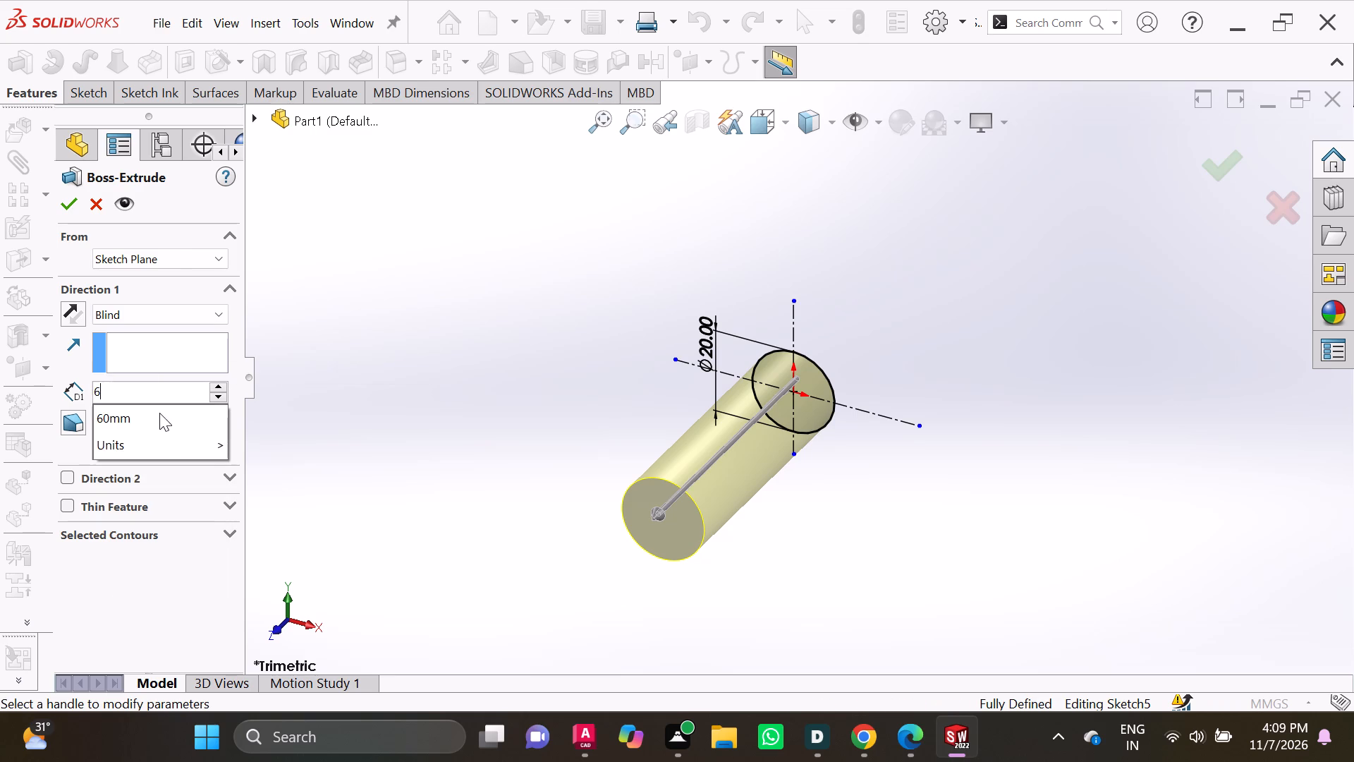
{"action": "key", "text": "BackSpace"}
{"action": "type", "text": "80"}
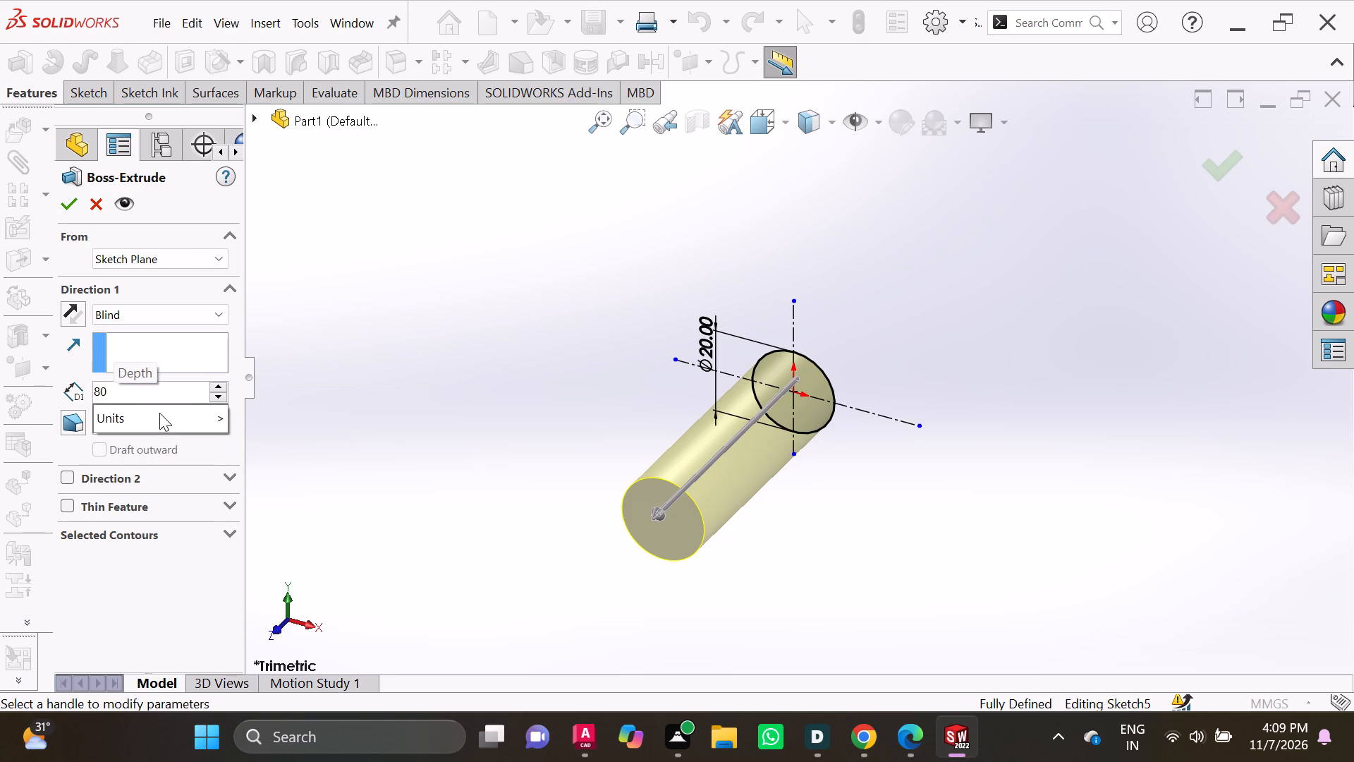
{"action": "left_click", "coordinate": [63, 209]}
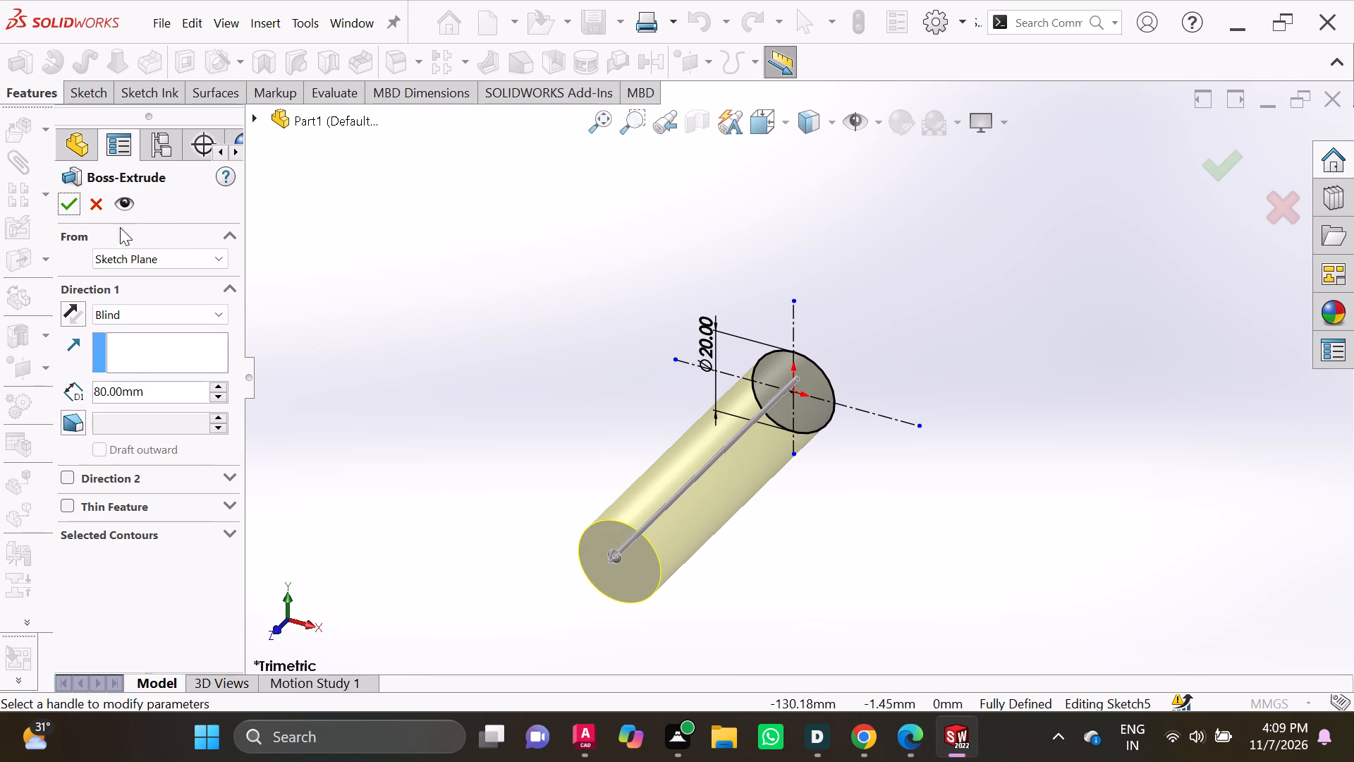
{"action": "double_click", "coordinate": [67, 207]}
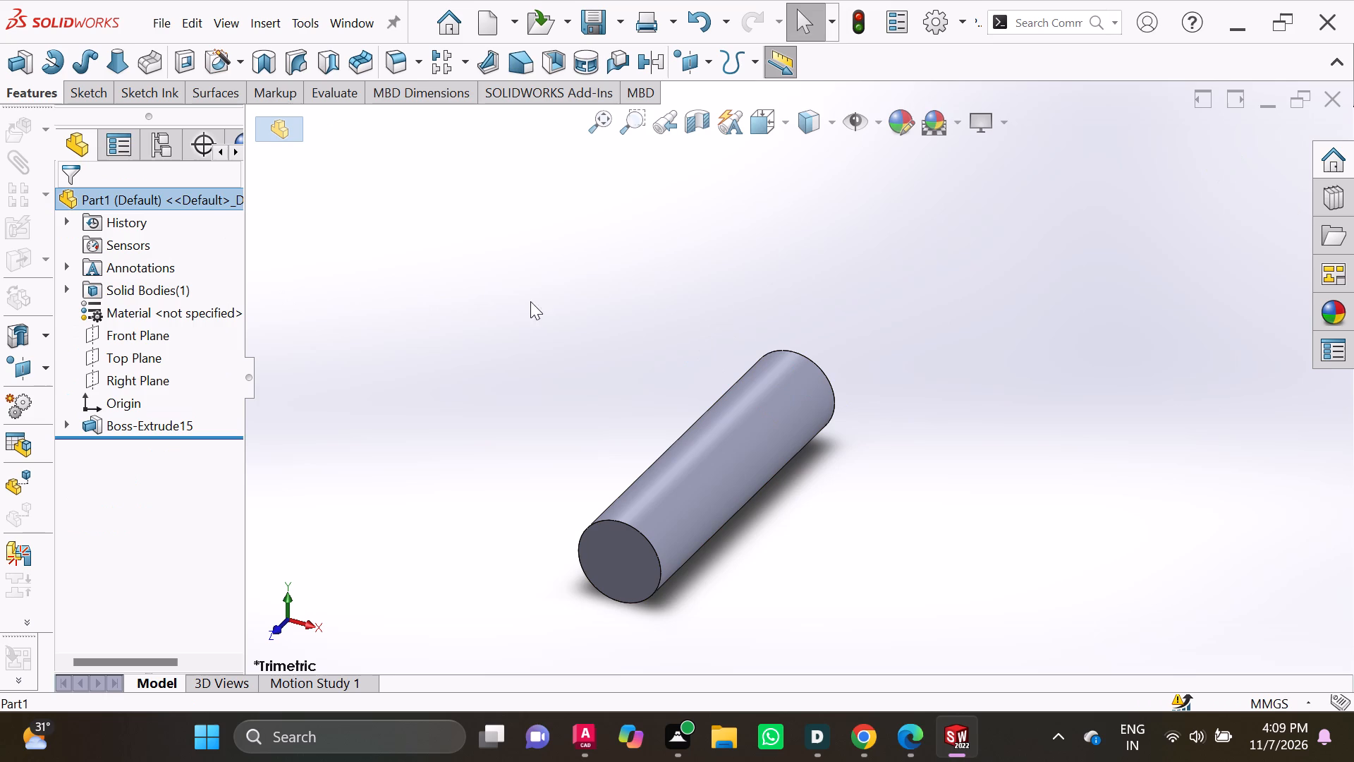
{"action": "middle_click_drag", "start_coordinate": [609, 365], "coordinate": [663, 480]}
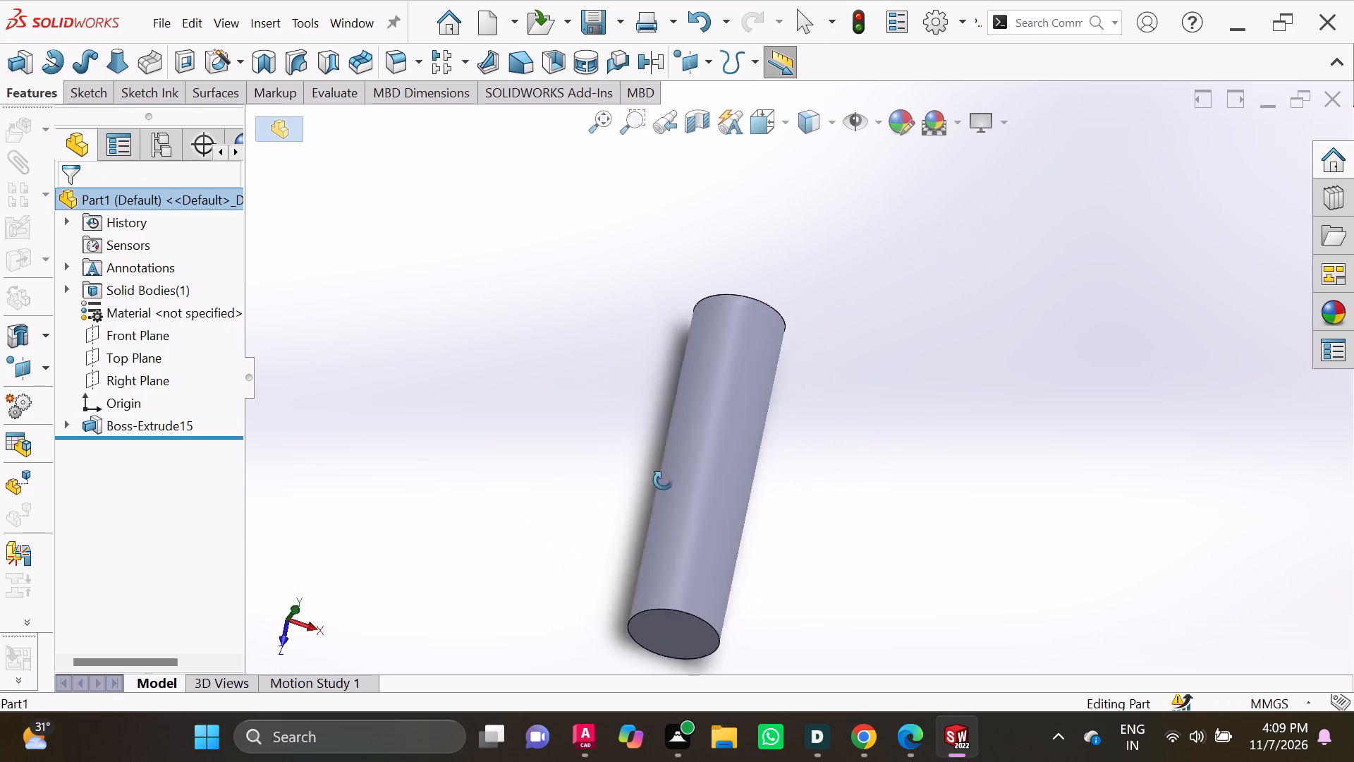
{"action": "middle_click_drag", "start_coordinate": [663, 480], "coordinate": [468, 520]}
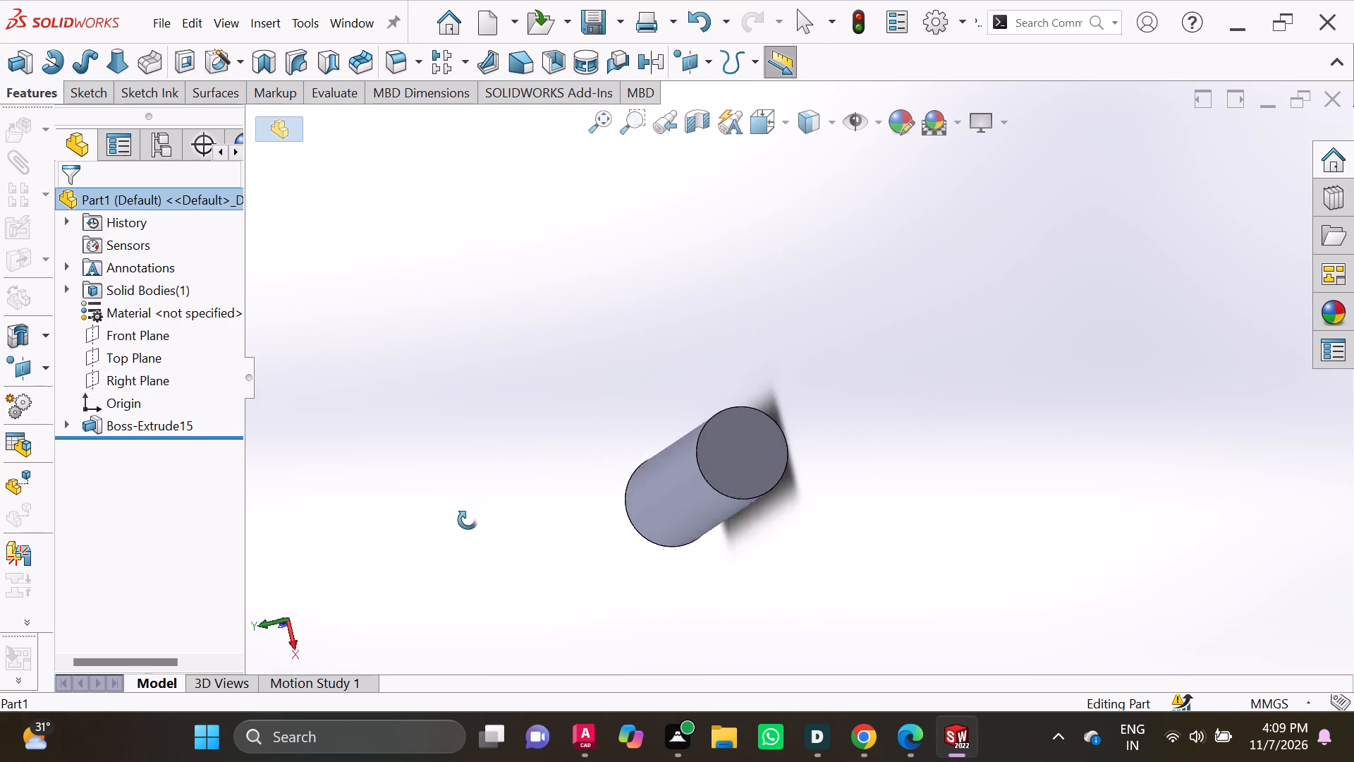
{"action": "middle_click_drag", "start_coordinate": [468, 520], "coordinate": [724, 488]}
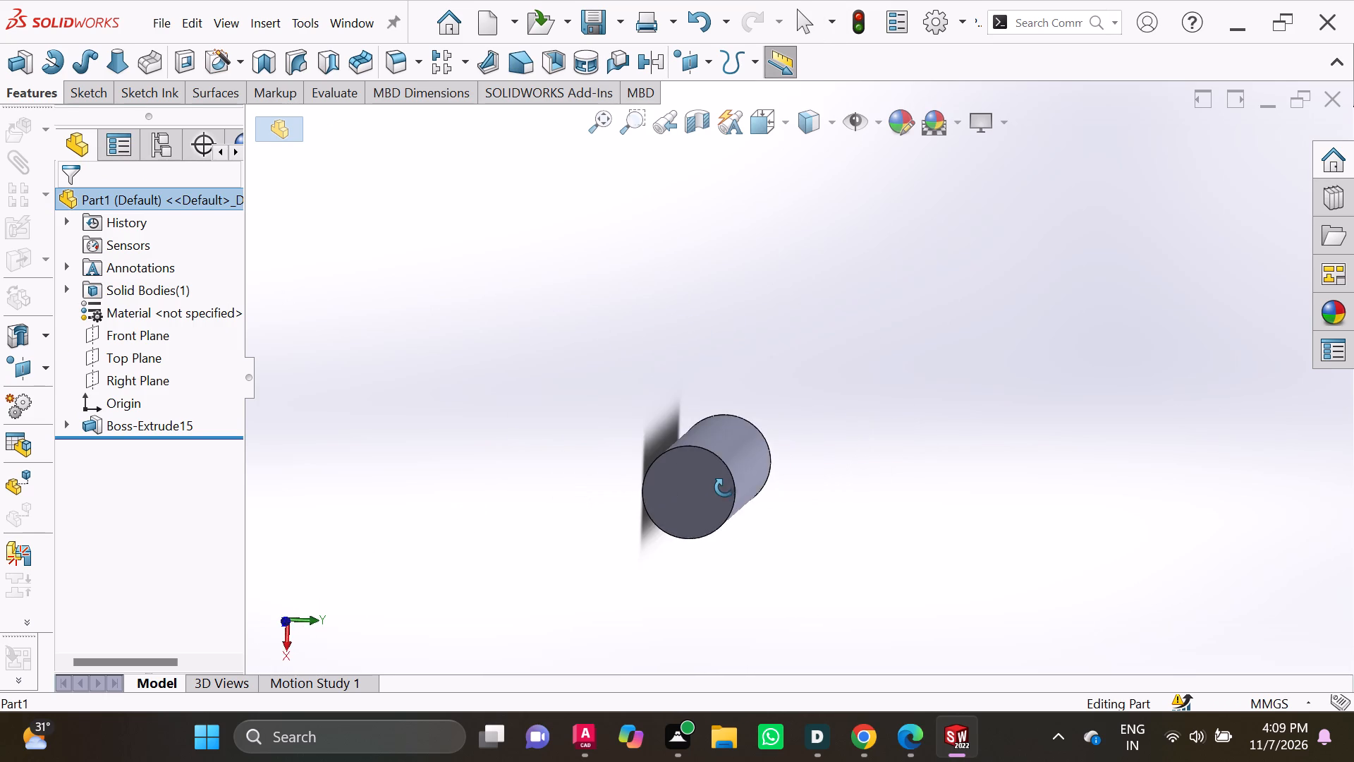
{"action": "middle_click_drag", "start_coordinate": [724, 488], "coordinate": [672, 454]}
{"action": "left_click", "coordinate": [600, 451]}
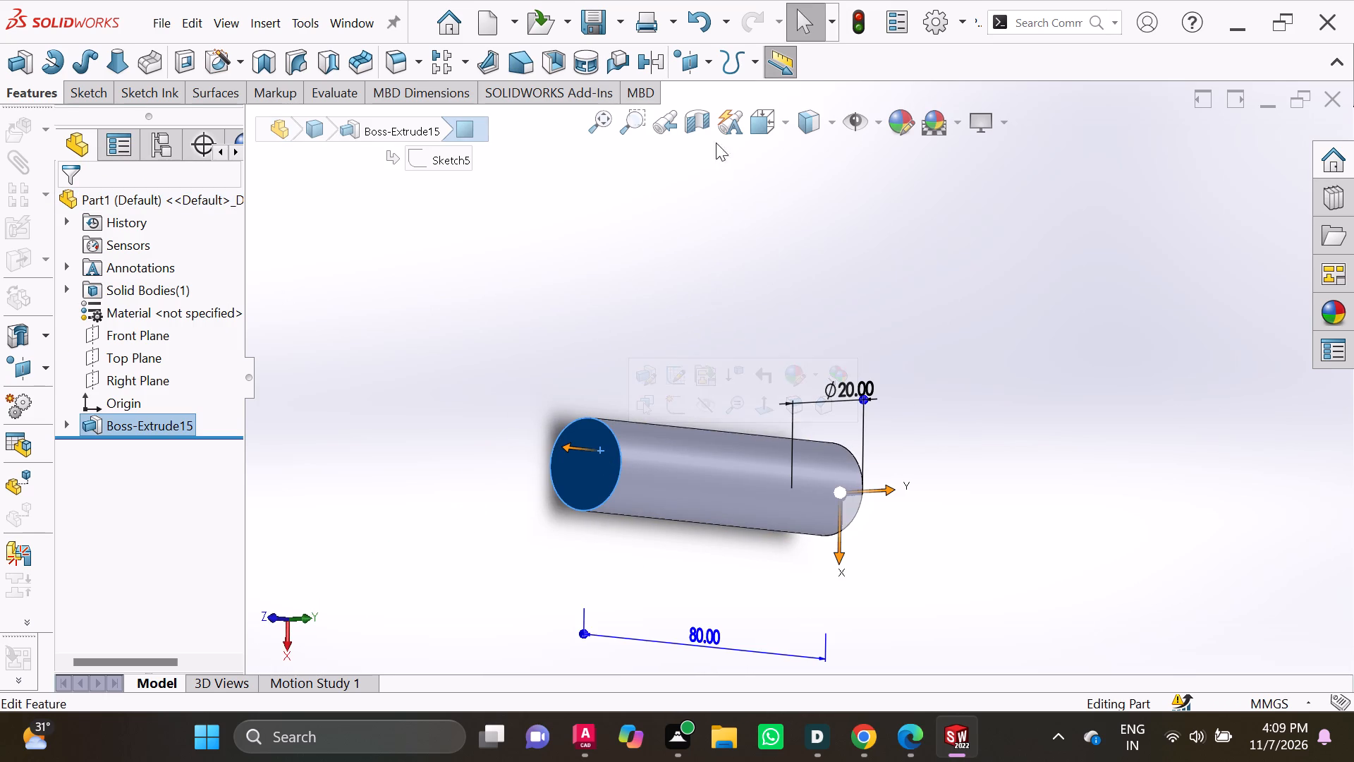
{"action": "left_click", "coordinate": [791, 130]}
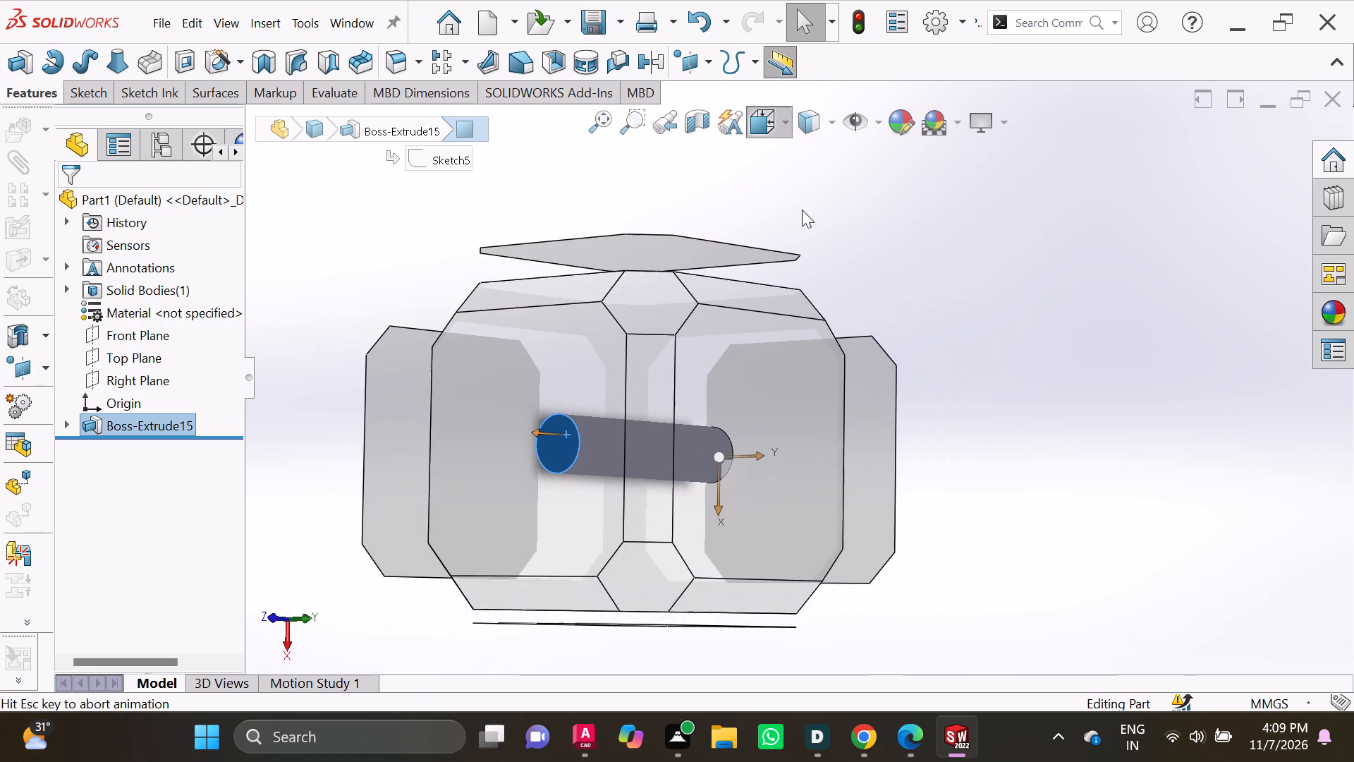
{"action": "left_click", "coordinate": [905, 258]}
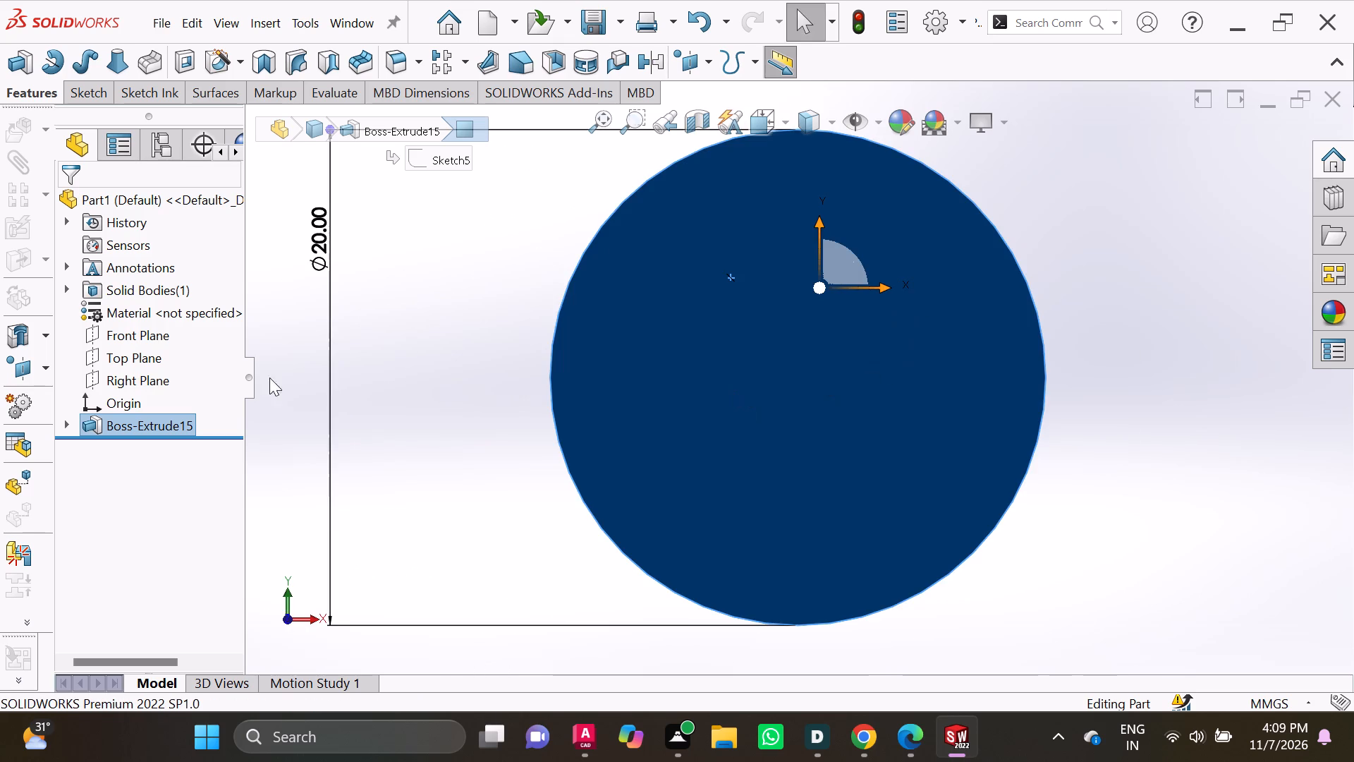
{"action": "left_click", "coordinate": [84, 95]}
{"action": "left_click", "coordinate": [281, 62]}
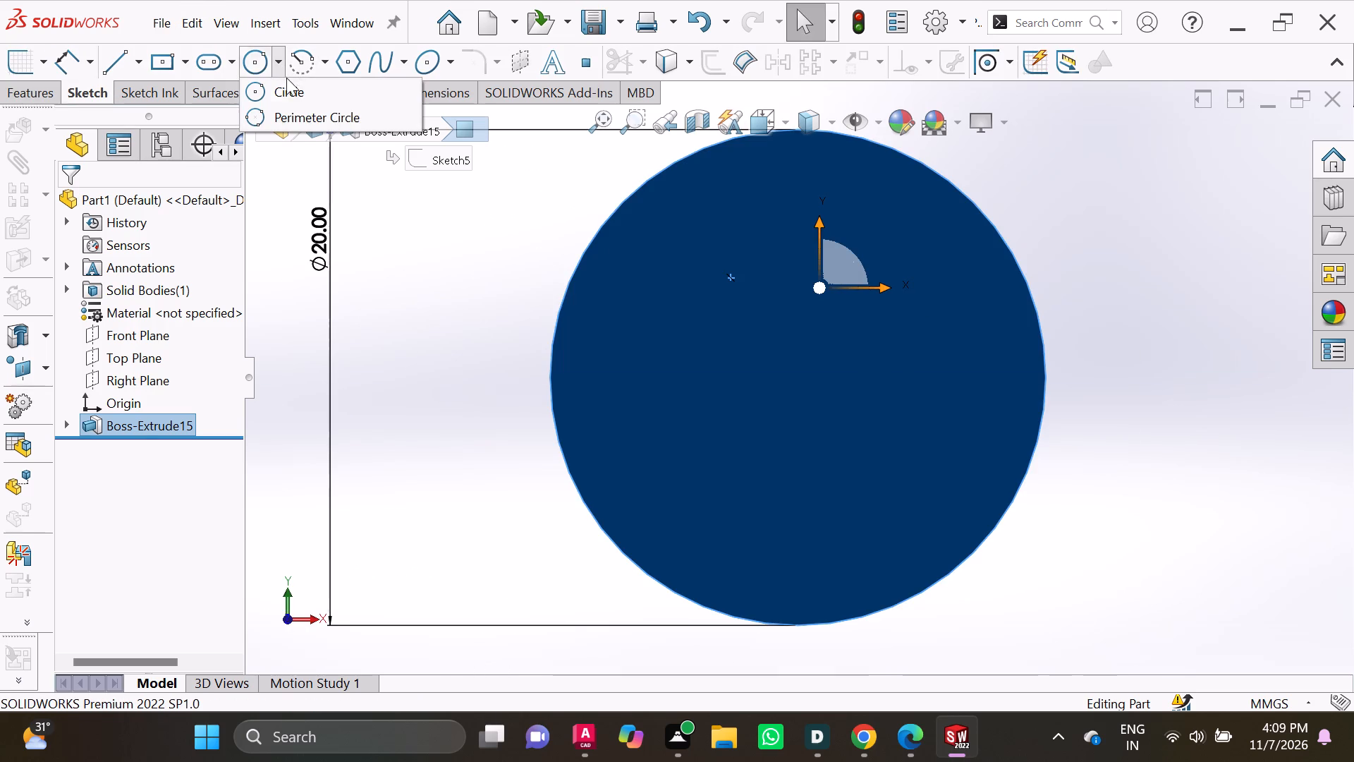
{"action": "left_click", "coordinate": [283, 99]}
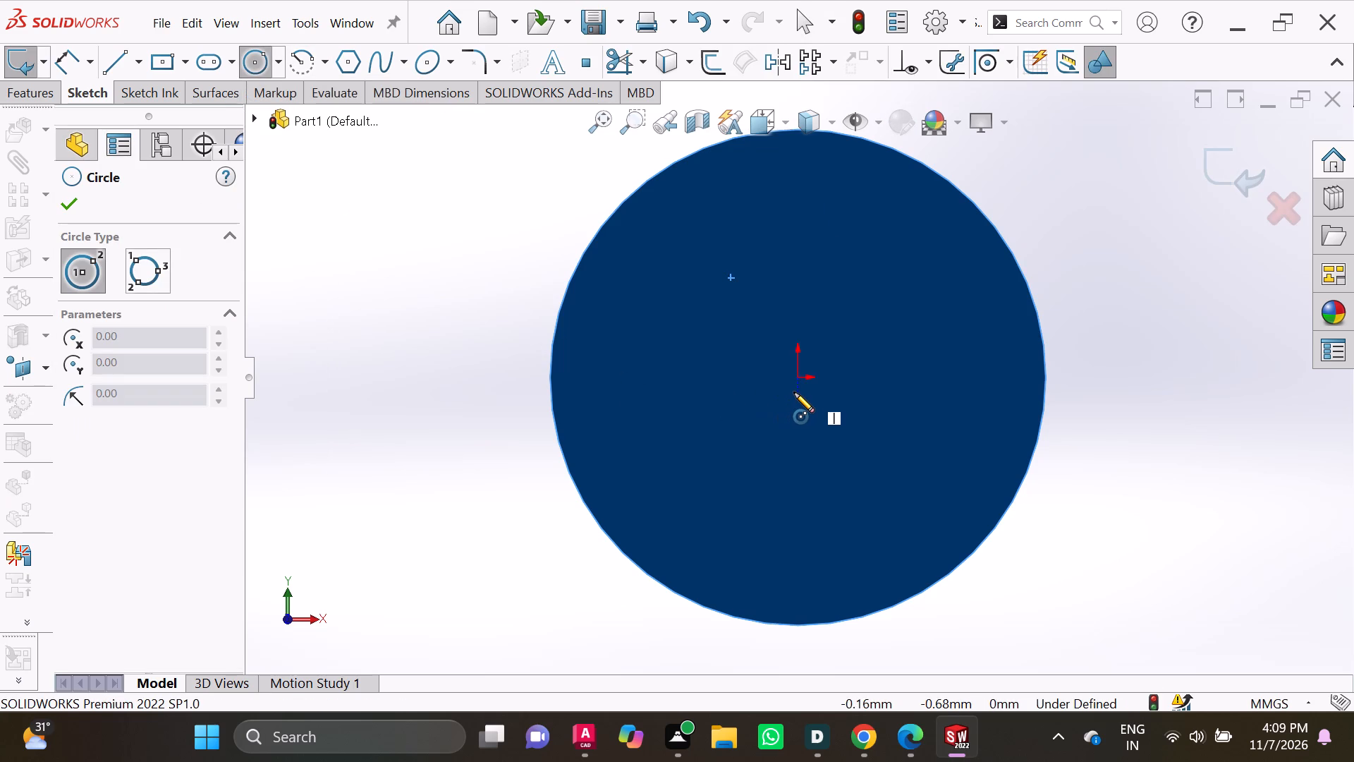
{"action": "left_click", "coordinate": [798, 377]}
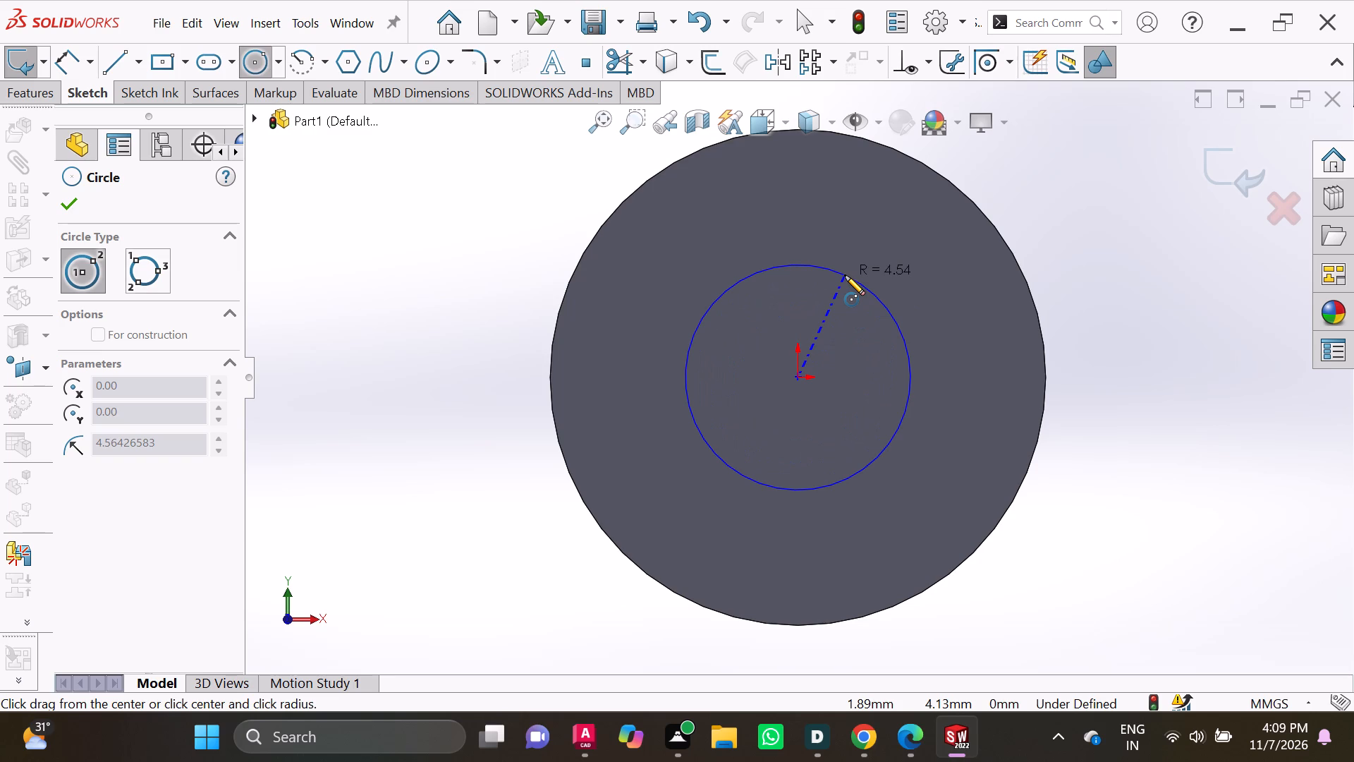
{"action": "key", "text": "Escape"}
Undo the end-face sketch, the cylinder extrusion, and the base sketch's circle with its dimension, back to the two crossed centerlines.
{"action": "key", "text": "ctrl+z"}
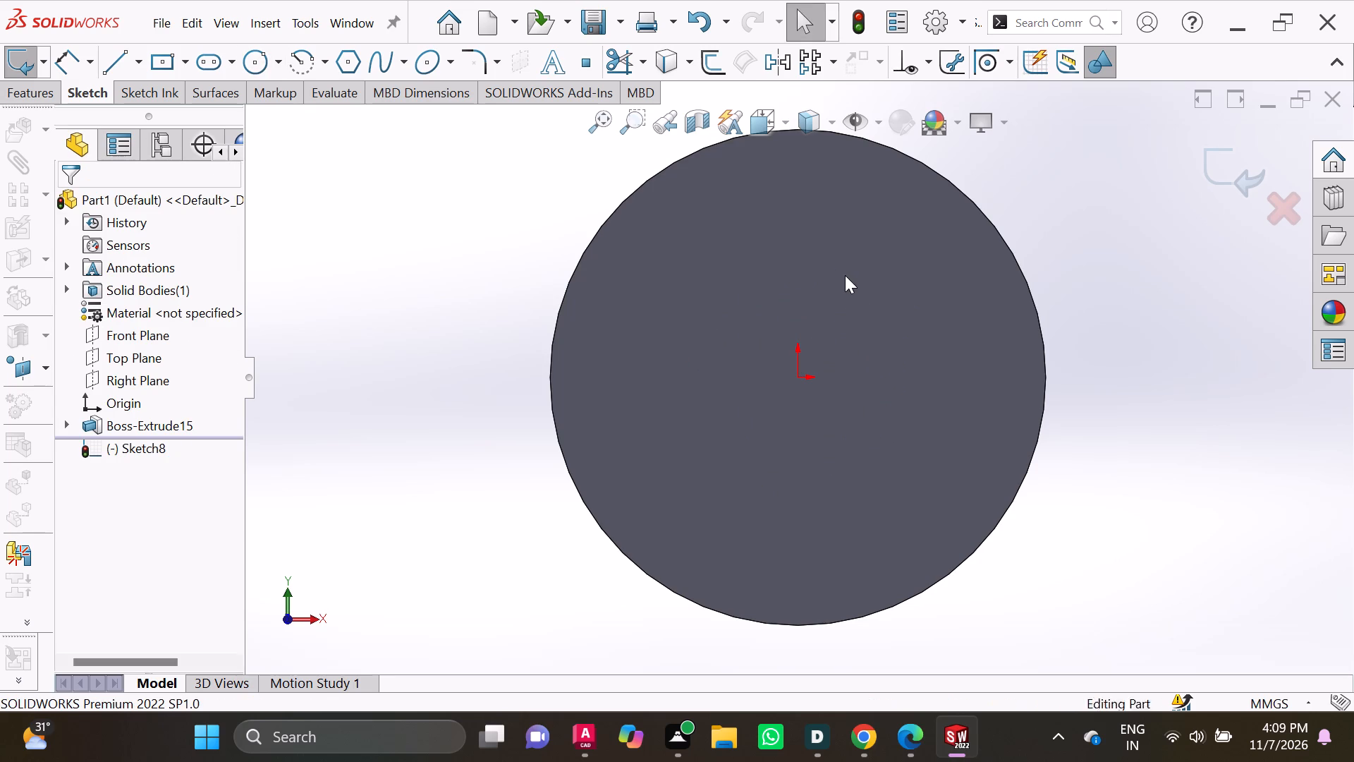
{"action": "key", "text": "ctrl+z"}
{"action": "key", "text": "ctrl+z"}
{"action": "key", "text": "ctrl+z"}
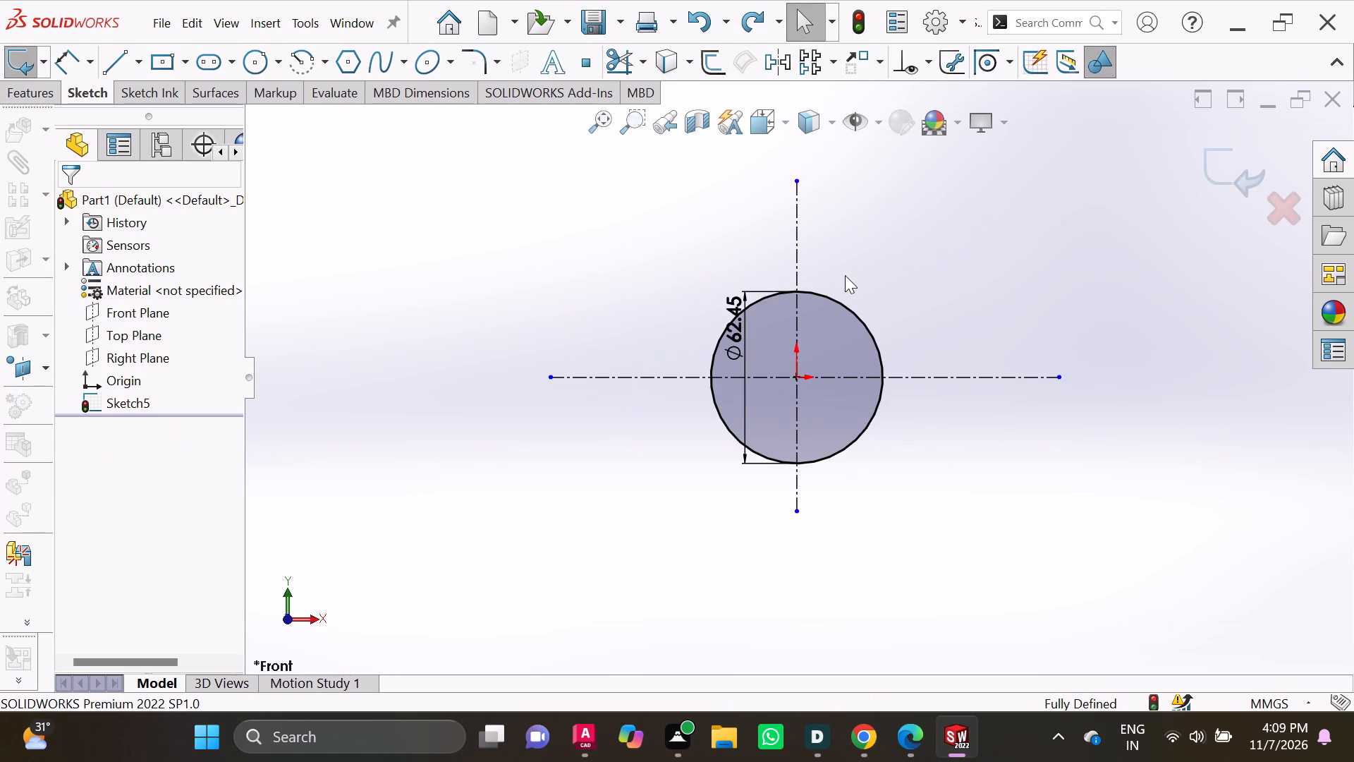
{"action": "key", "text": "ctrl+z"}
{"action": "key", "text": "ctrl+z"}
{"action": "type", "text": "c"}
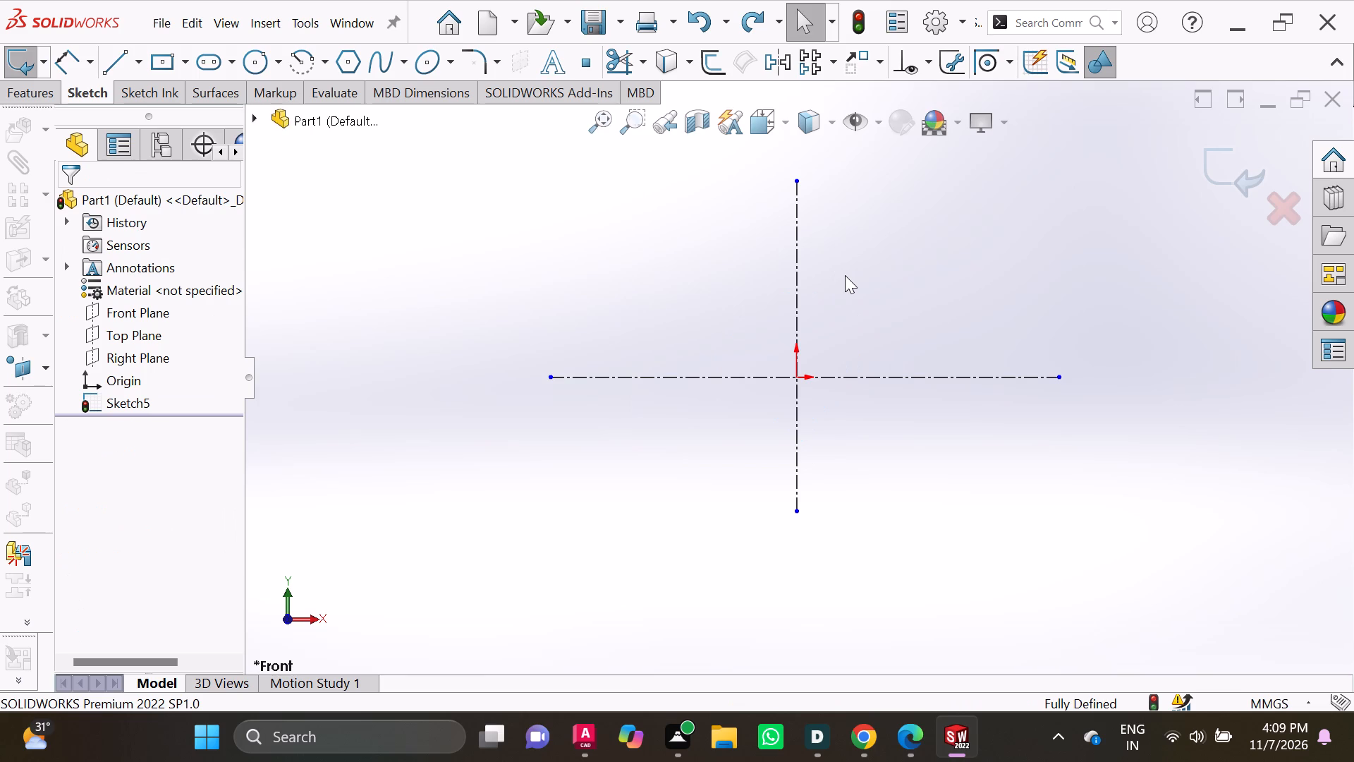
Sketch a circle about 97 mm in diameter, centred on the origin where the two centerlines cross.
{"action": "key", "text": "space"}
{"action": "key", "text": "Escape"}
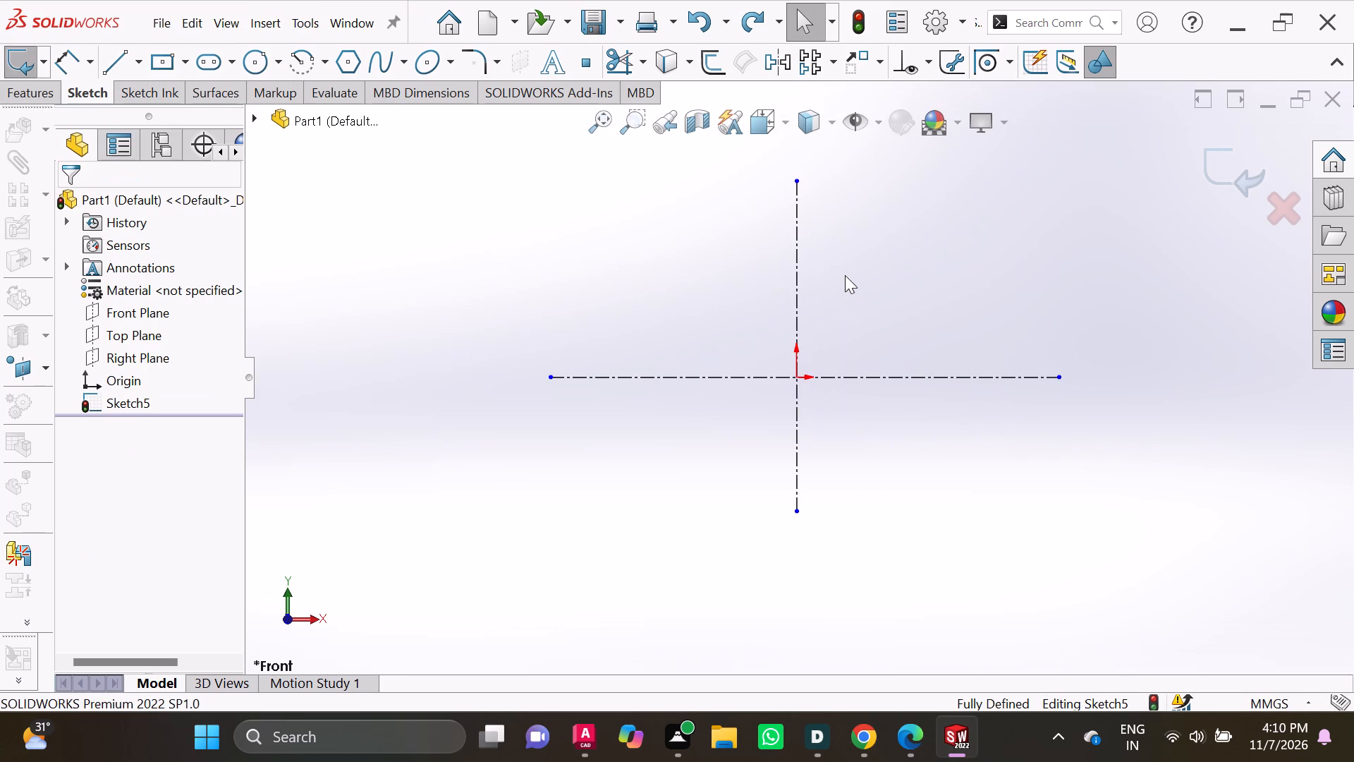
{"action": "left_click", "coordinate": [279, 57]}
{"action": "left_click", "coordinate": [303, 99]}
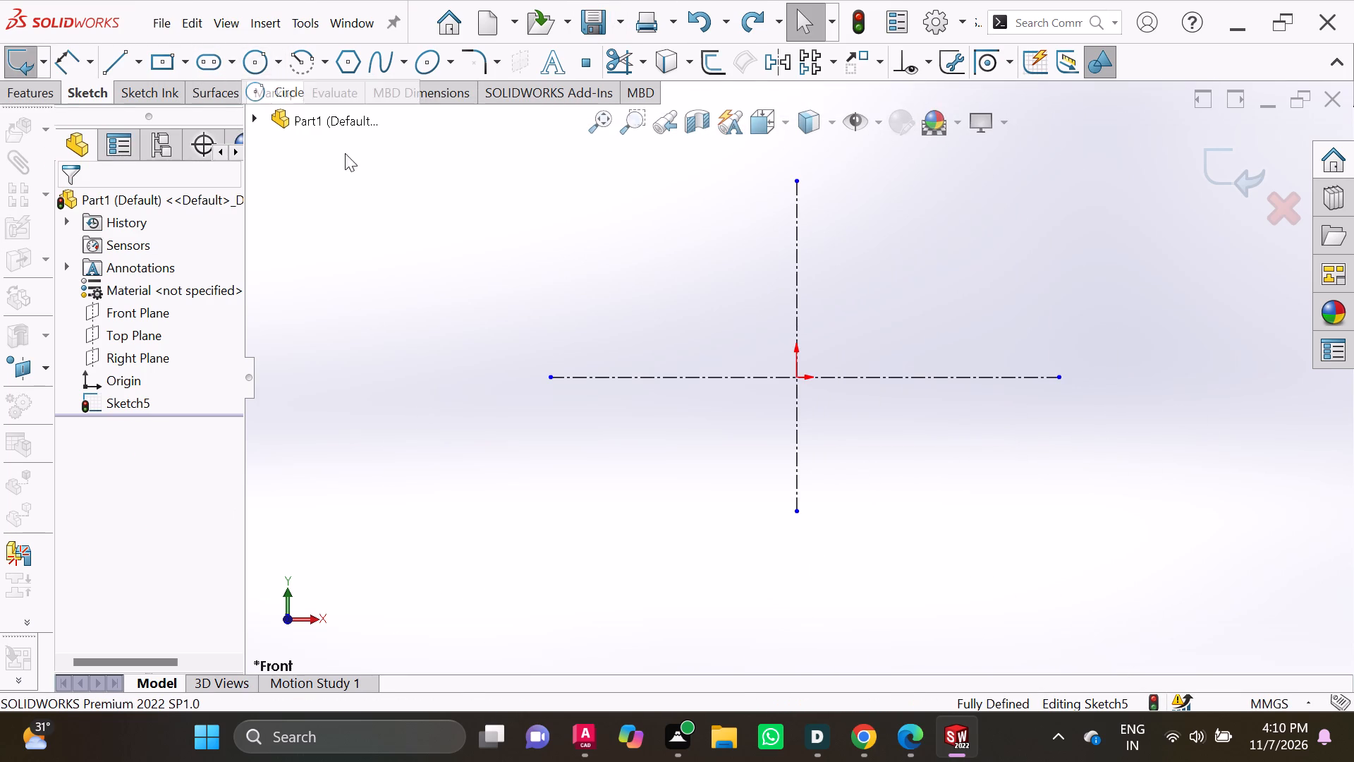
{"action": "double_click", "coordinate": [798, 378]}
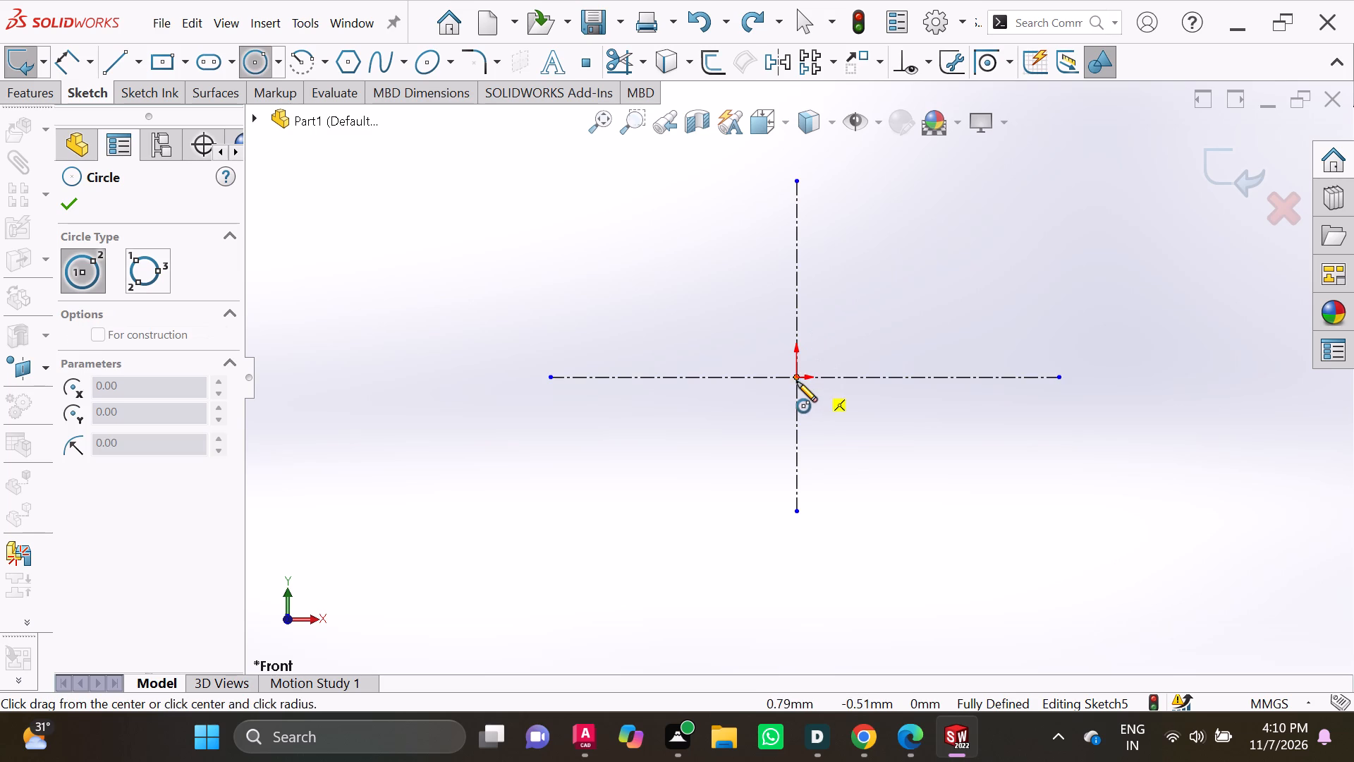
{"action": "left_click", "coordinate": [795, 379]}
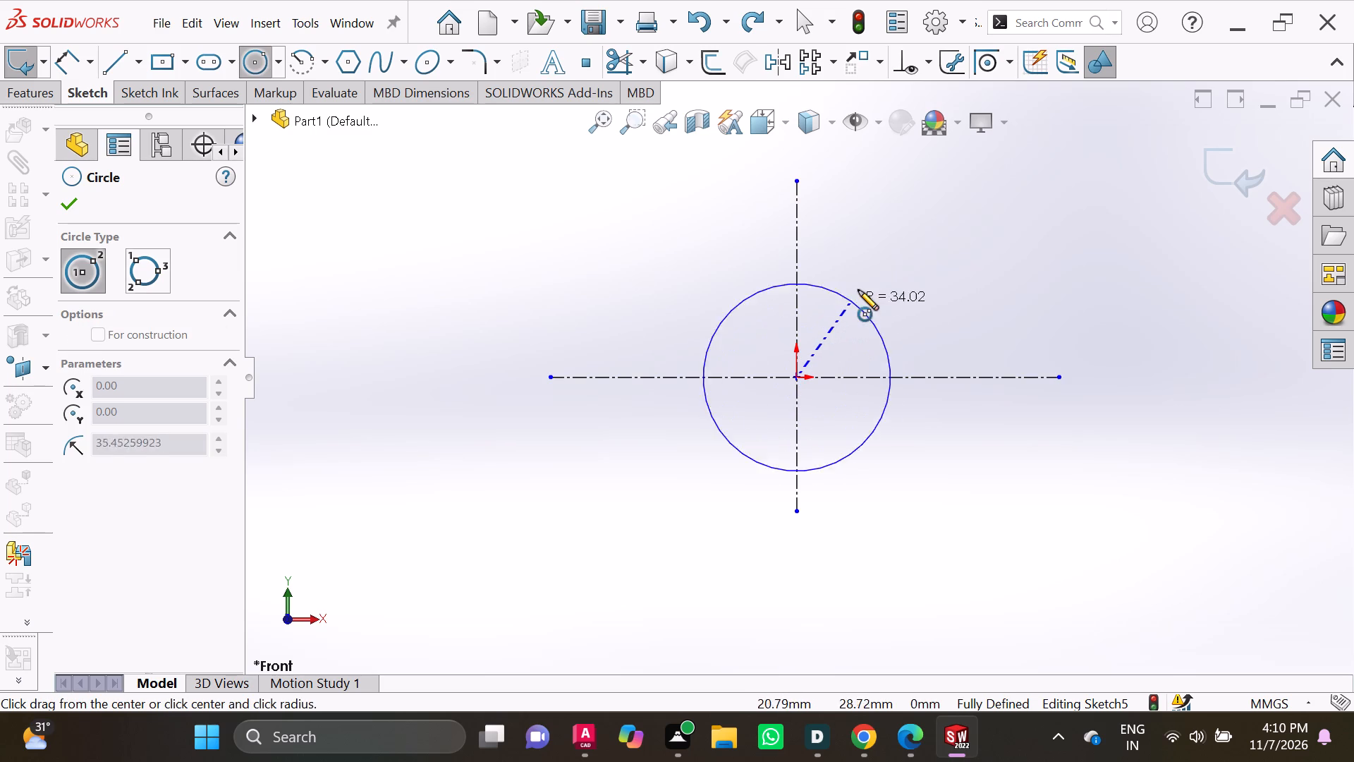
{"action": "key", "text": "1"}
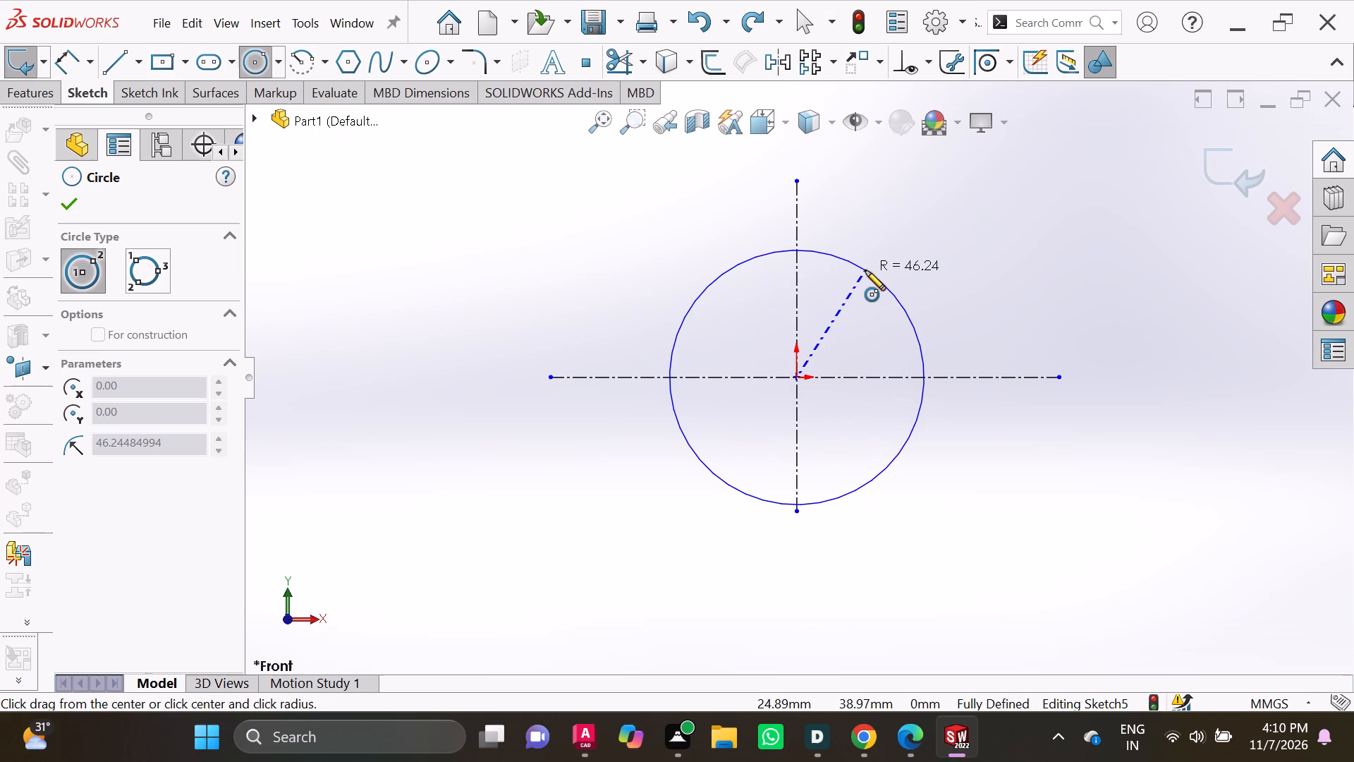
{"action": "type", "text": "00"}
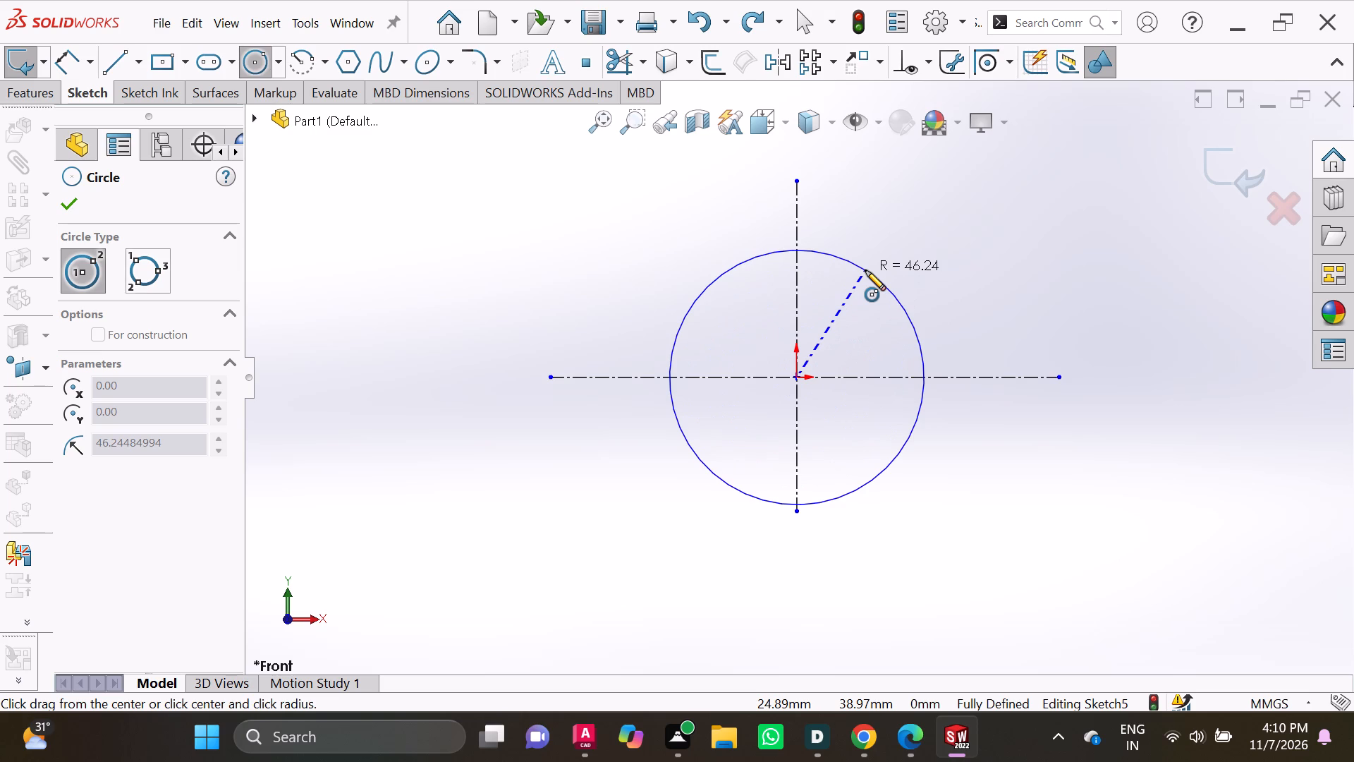
{"action": "left_click", "coordinate": [881, 274]}
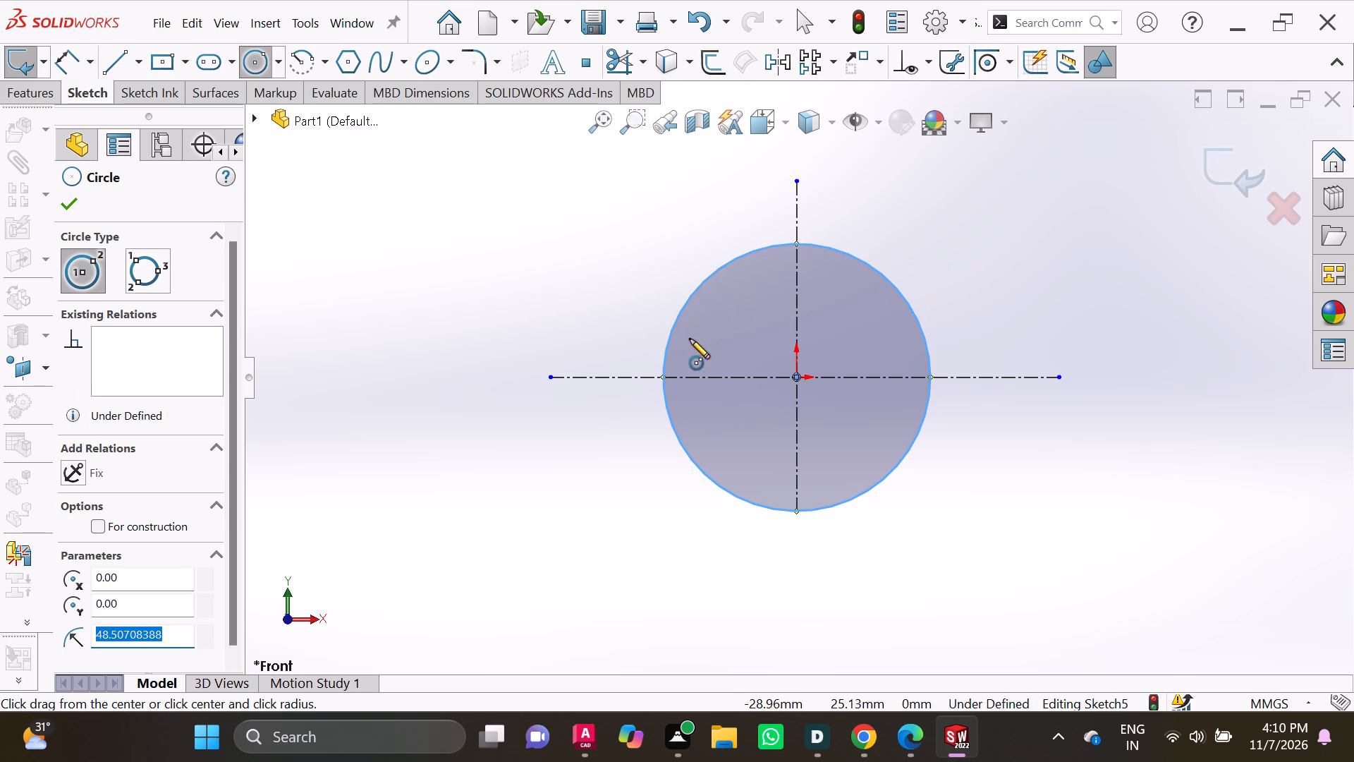
Dimension the circle's diameter as 100 mm.
{"action": "left_click", "coordinate": [69, 52]}
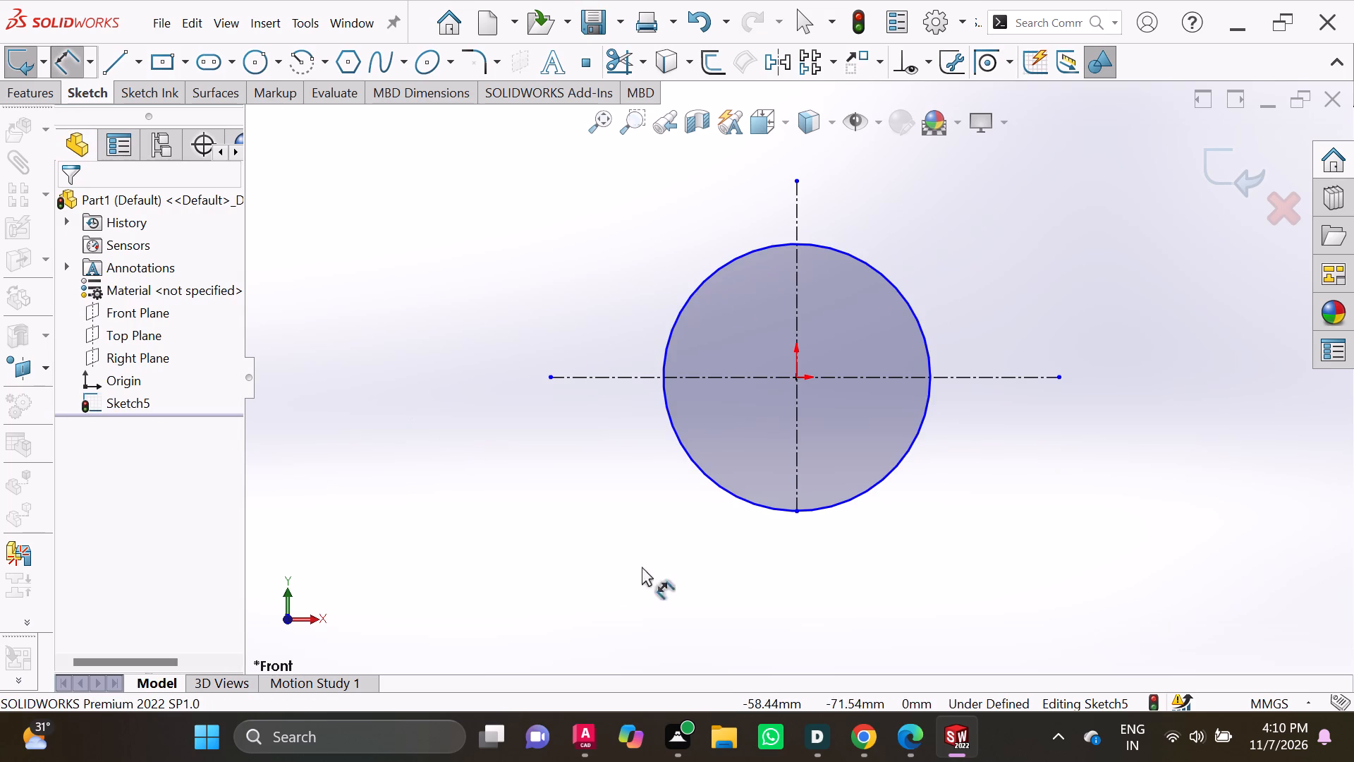
{"action": "left_click", "coordinate": [675, 327]}
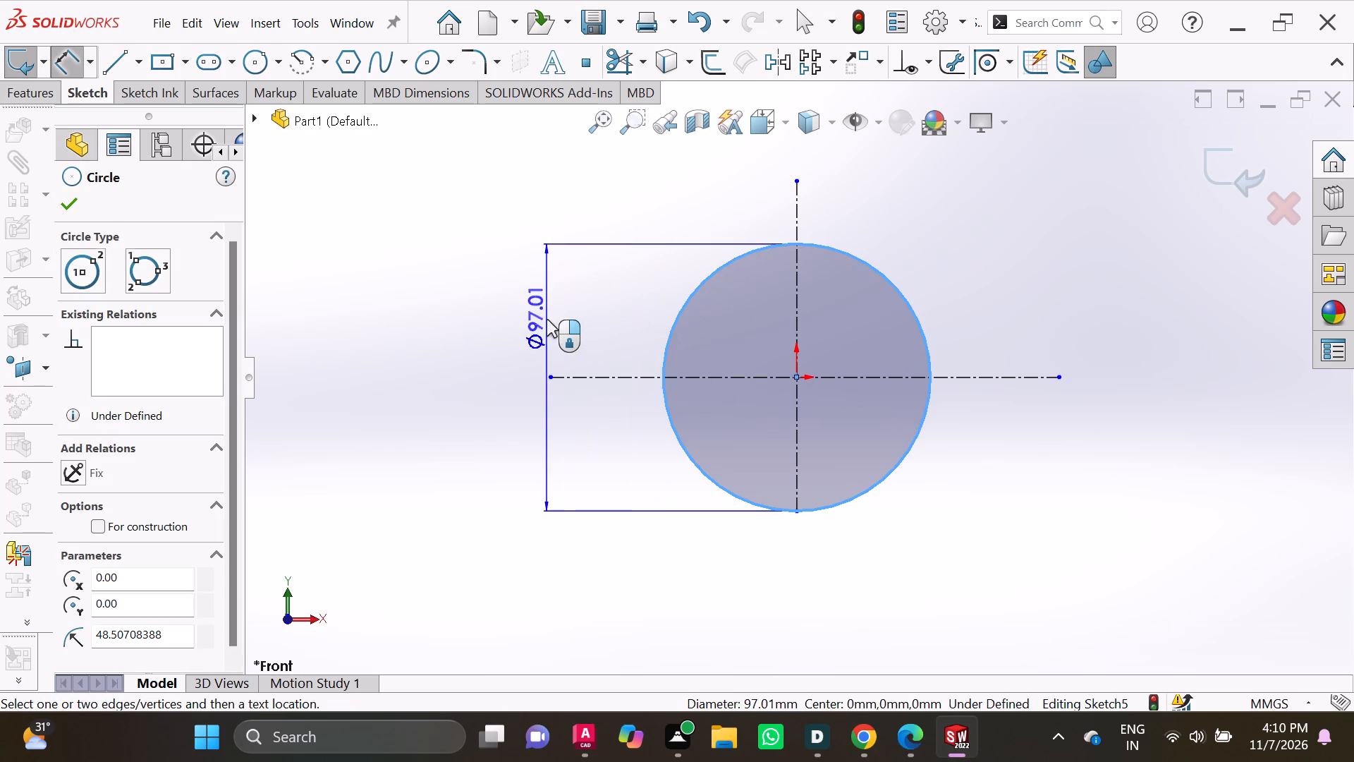
{"action": "left_click", "coordinate": [547, 319]}
{"action": "type", "text": "100"}
{"action": "key", "text": "Return"}
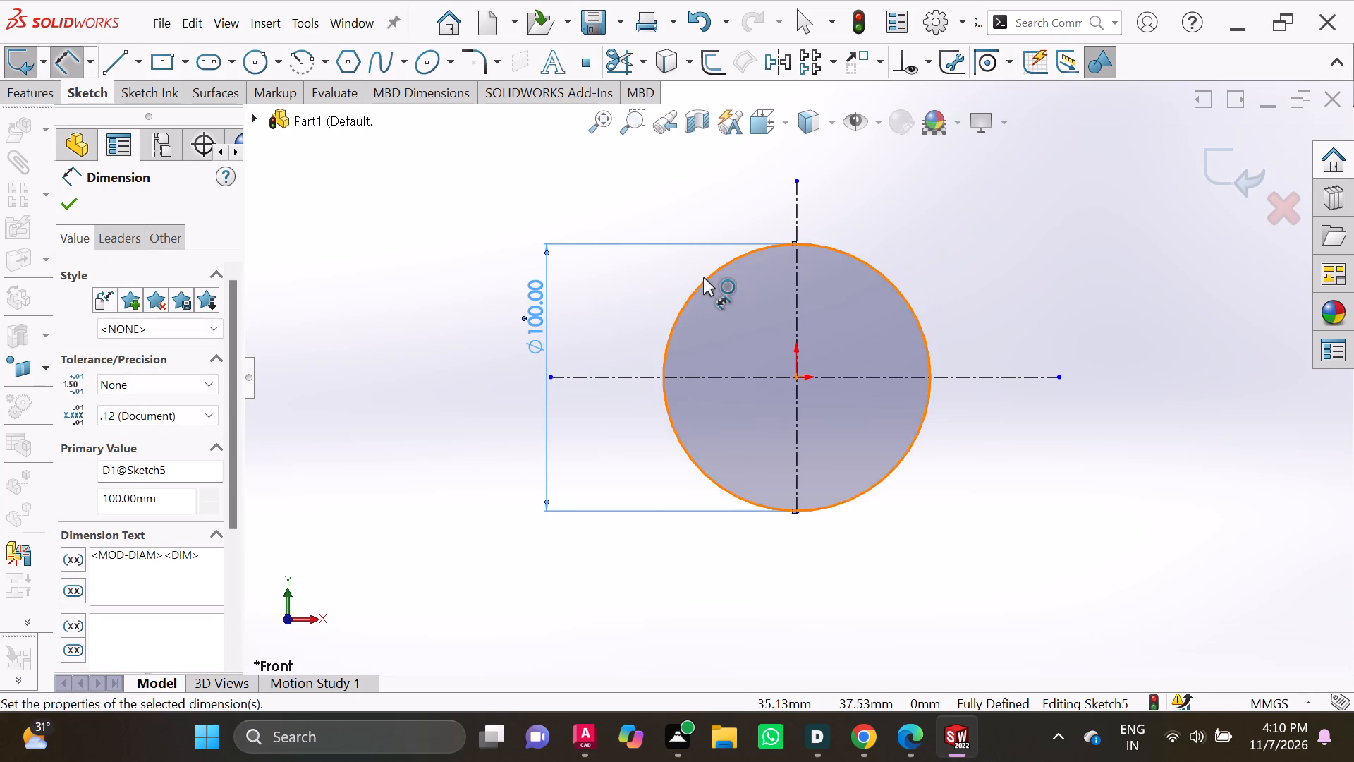
Extrude the 100 mm circle as a blind boss 300 mm deep, in the reversed direction behind the sketch plane.
{"action": "double_click", "coordinate": [31, 98]}
{"action": "left_click", "coordinate": [18, 66]}
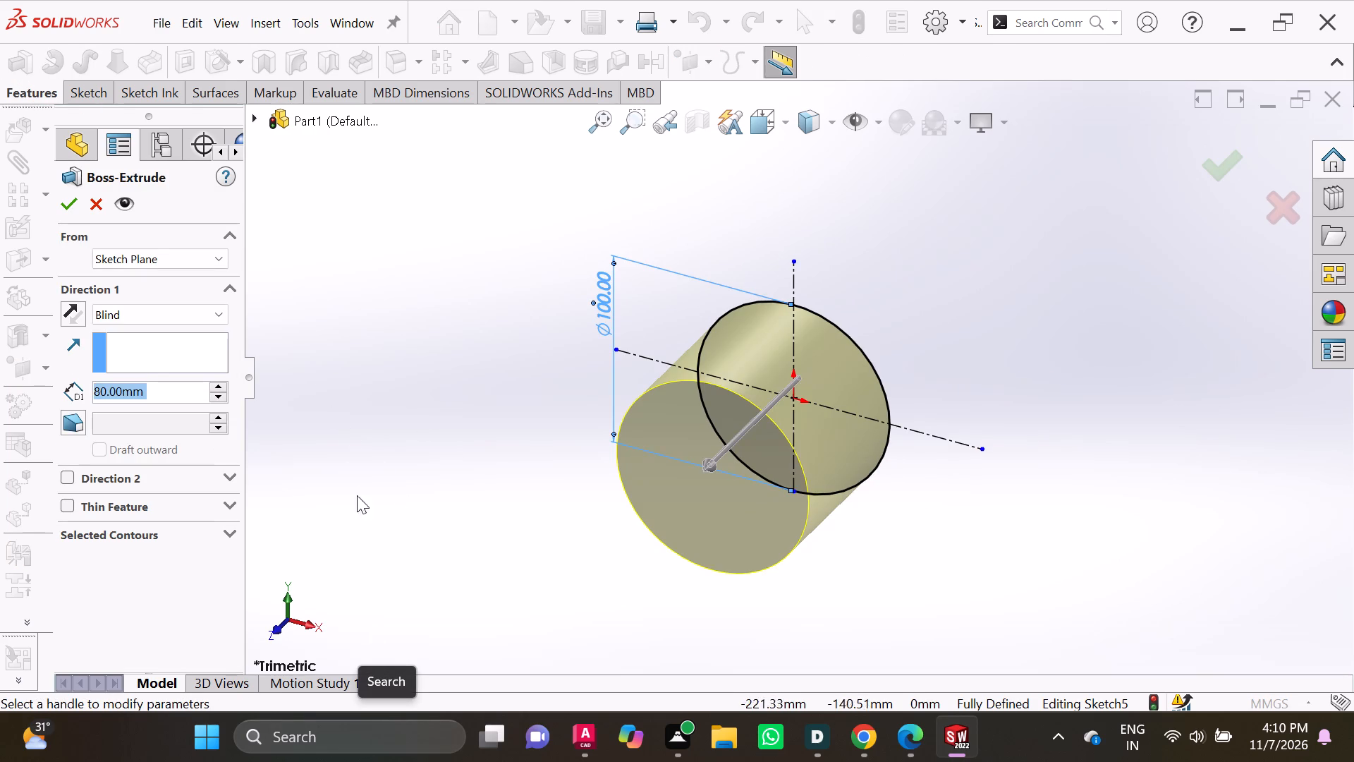
{"action": "key", "text": "BackSpace"}
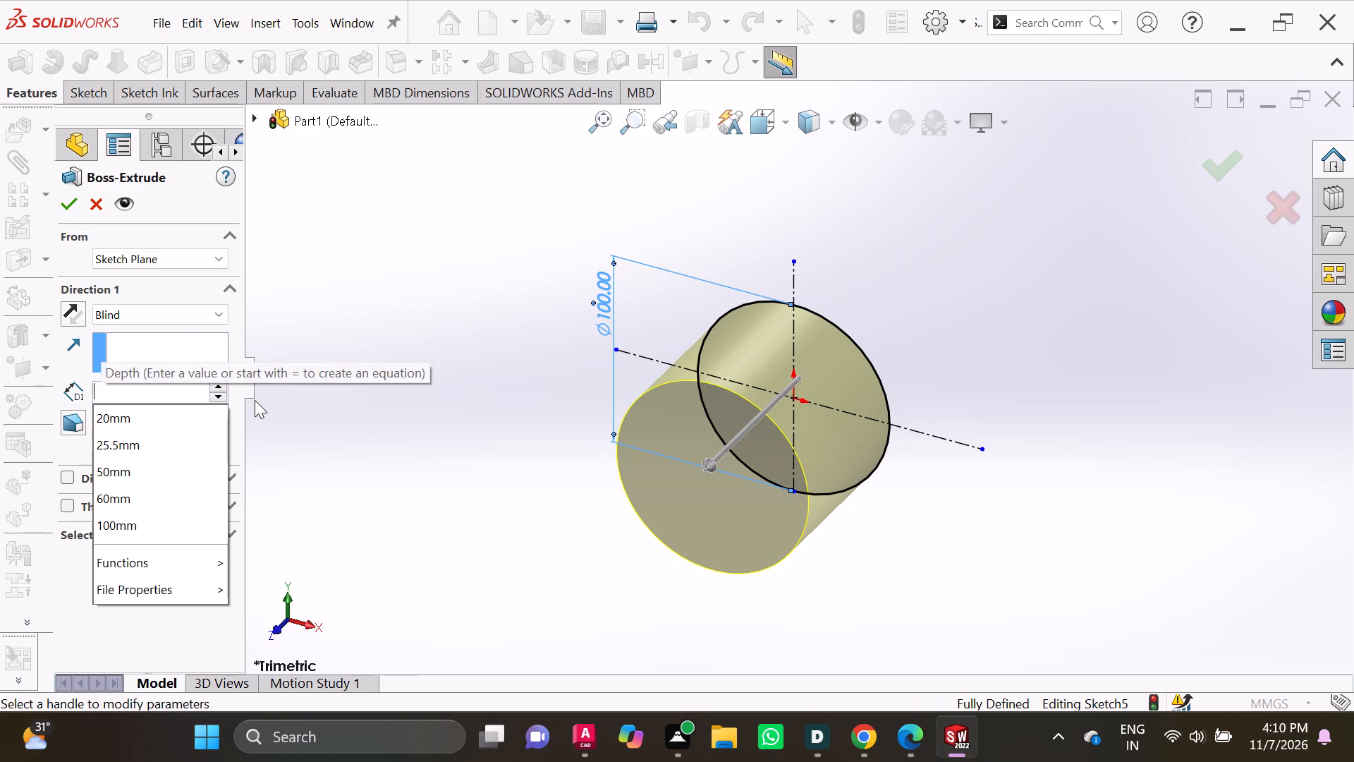
{"action": "type", "text": "300"}
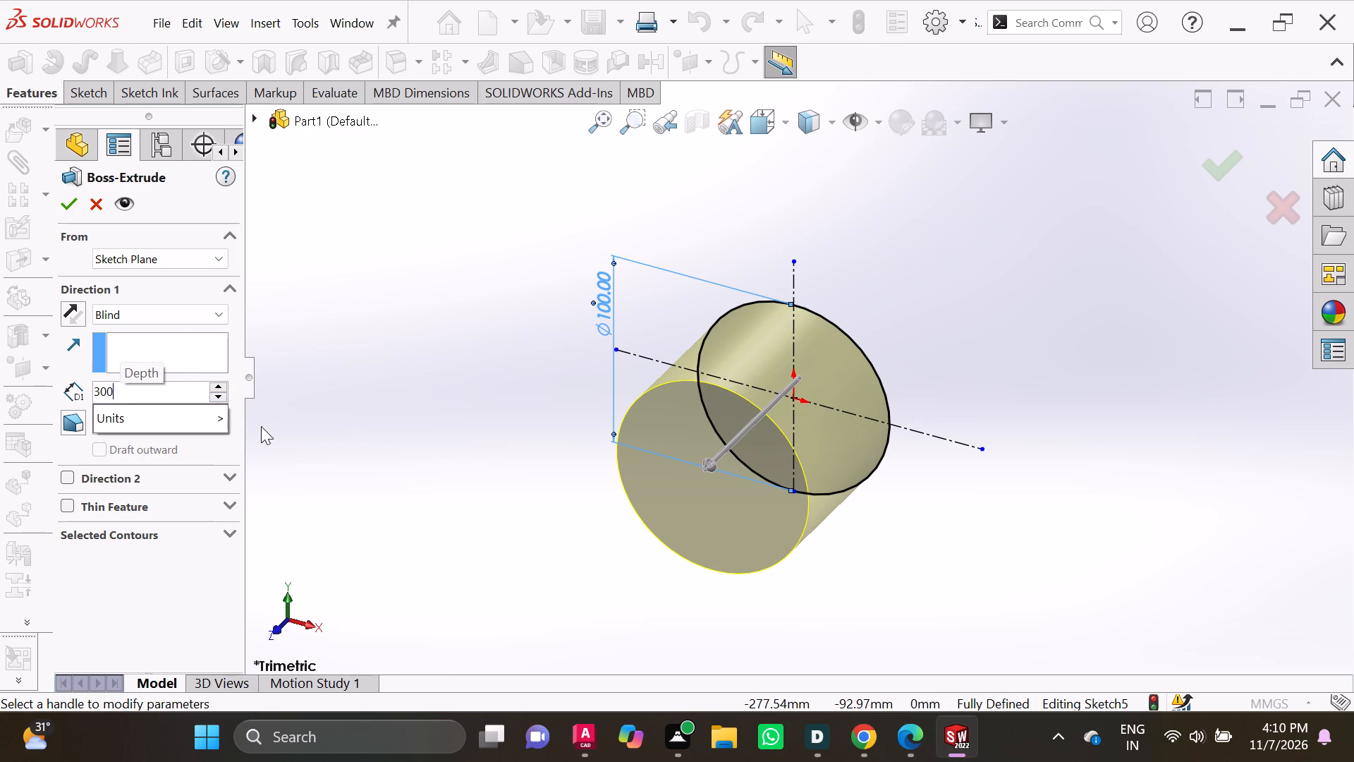
{"action": "left_click", "coordinate": [73, 317]}
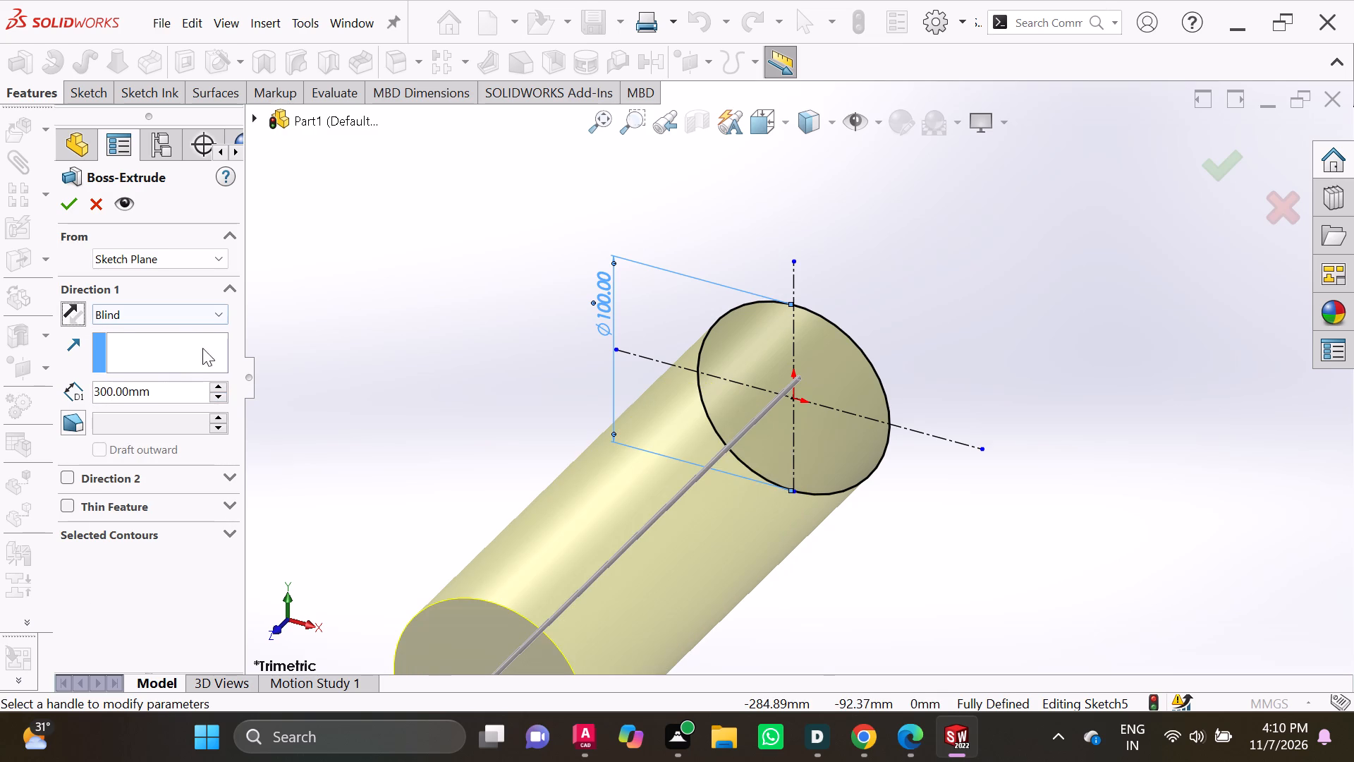
{"action": "scroll", "coordinate": [312, 392], "scroll_direction": "down", "scroll_amount": 1}
{"action": "scroll", "coordinate": [463, 416], "scroll_direction": "up", "scroll_amount": 2}
{"action": "scroll", "coordinate": [535, 442], "scroll_direction": "up", "scroll_amount": 3}
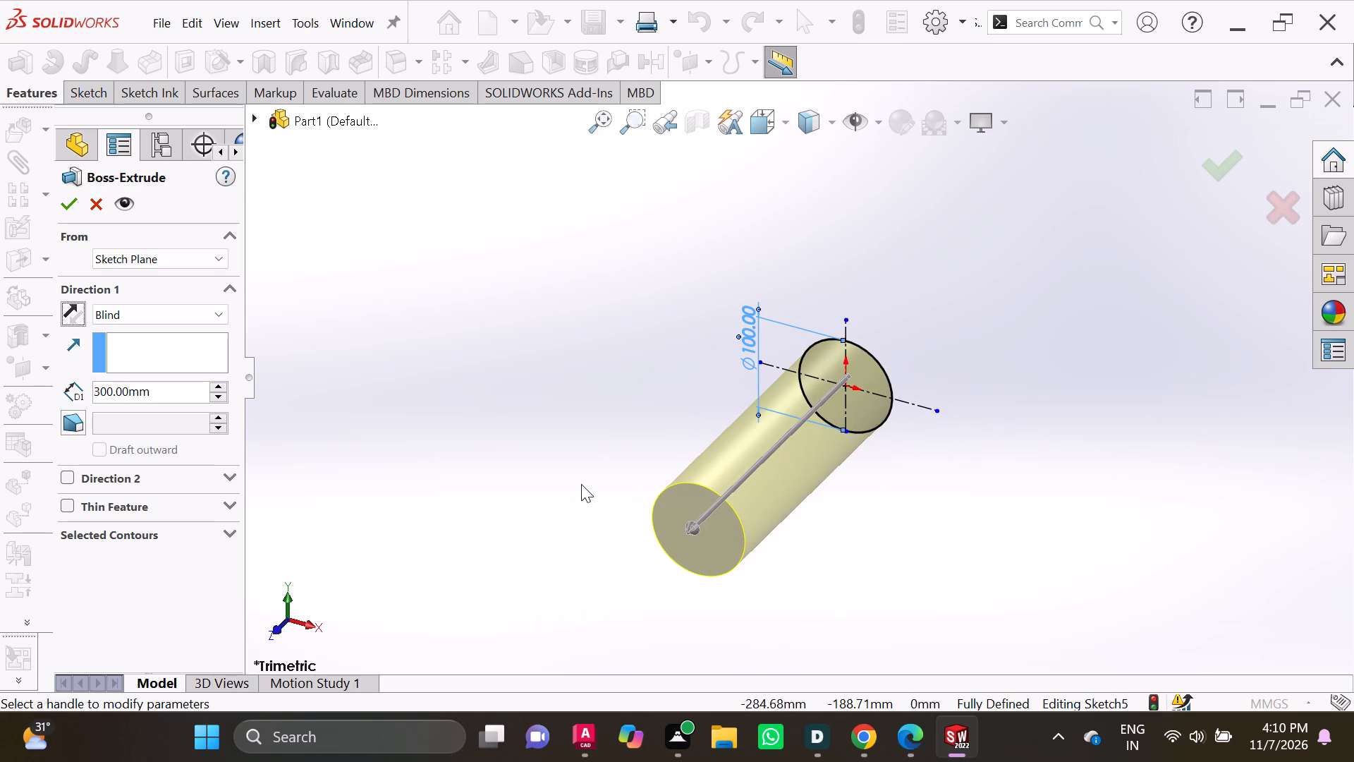
{"action": "scroll", "coordinate": [585, 484], "scroll_direction": "up", "scroll_amount": 2}
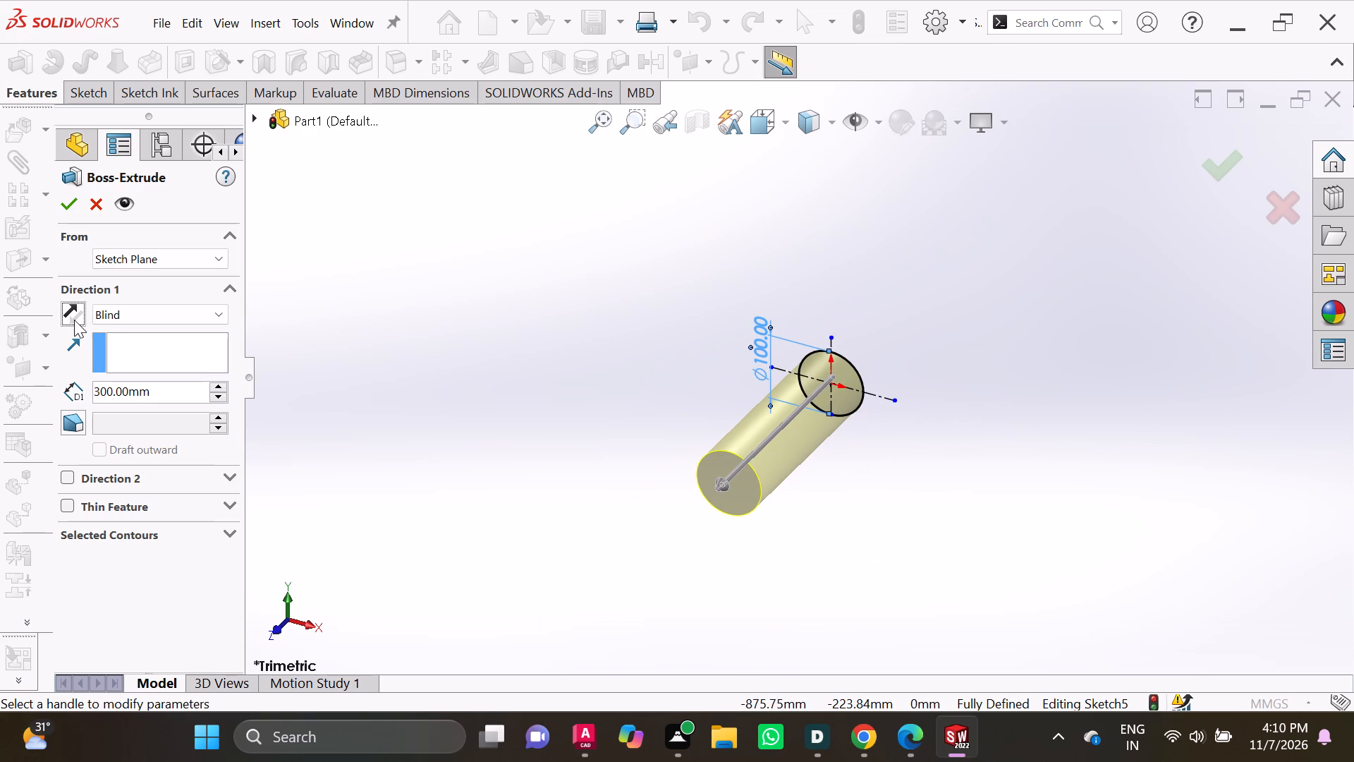
{"action": "left_click", "coordinate": [71, 323]}
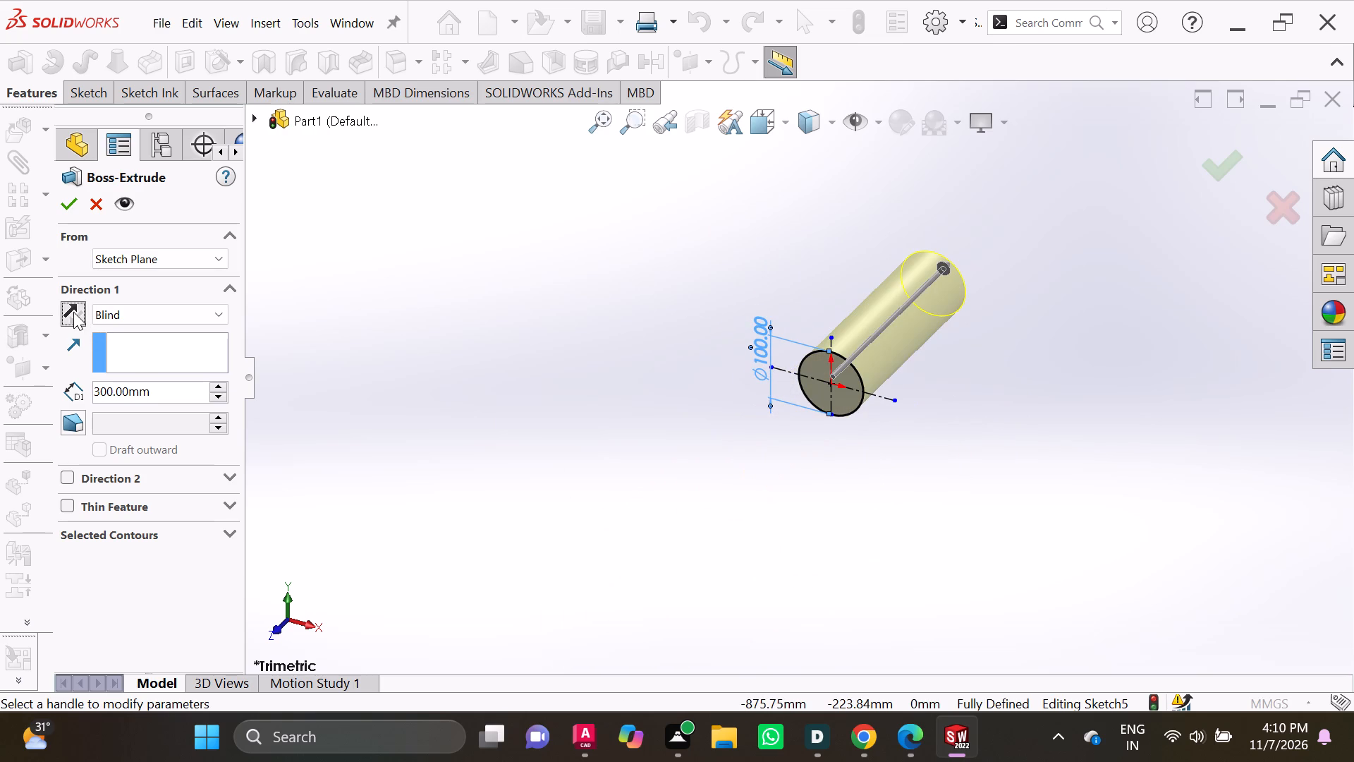
{"action": "left_click", "coordinate": [75, 206]}
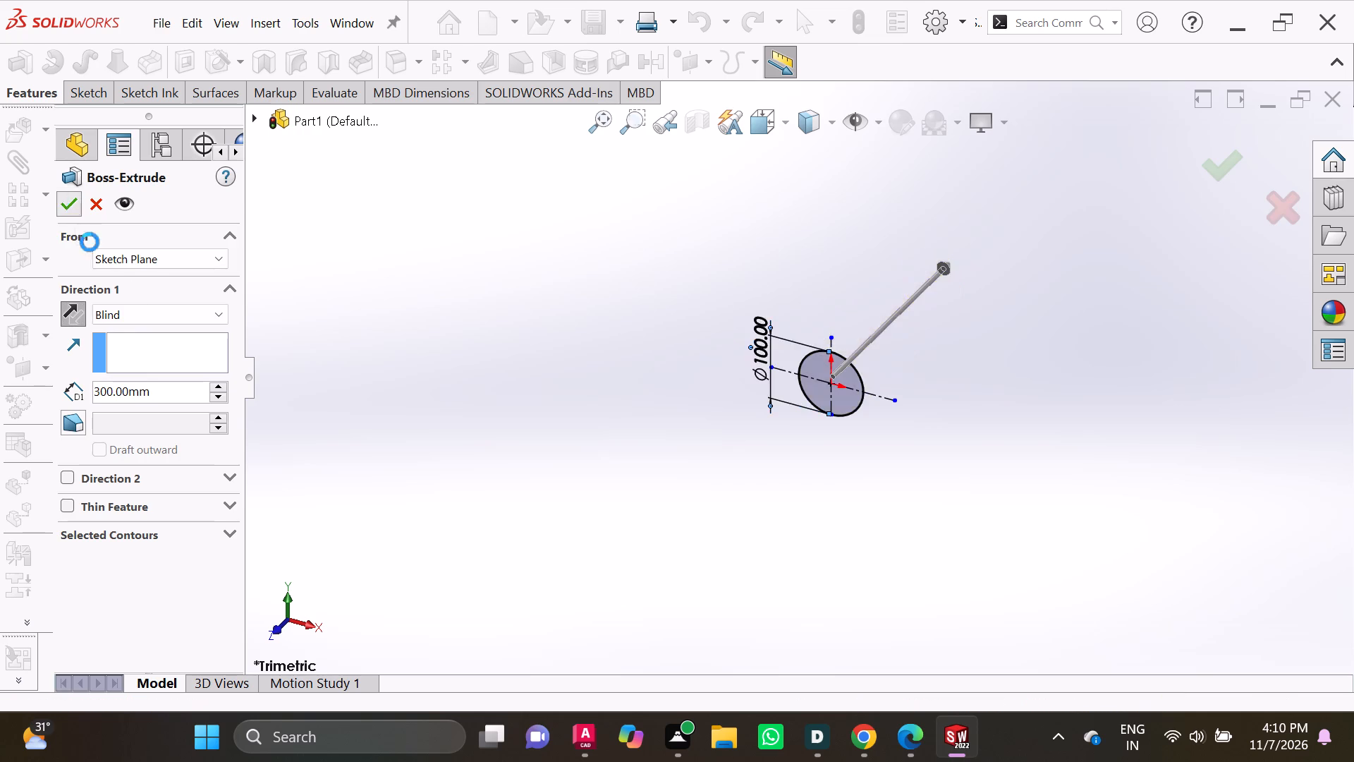
Orient the model to the Front view so the cylinder's sketch-side end face is seen square on.
{"action": "middle_click_drag", "start_coordinate": [1024, 389], "coordinate": [1011, 488]}
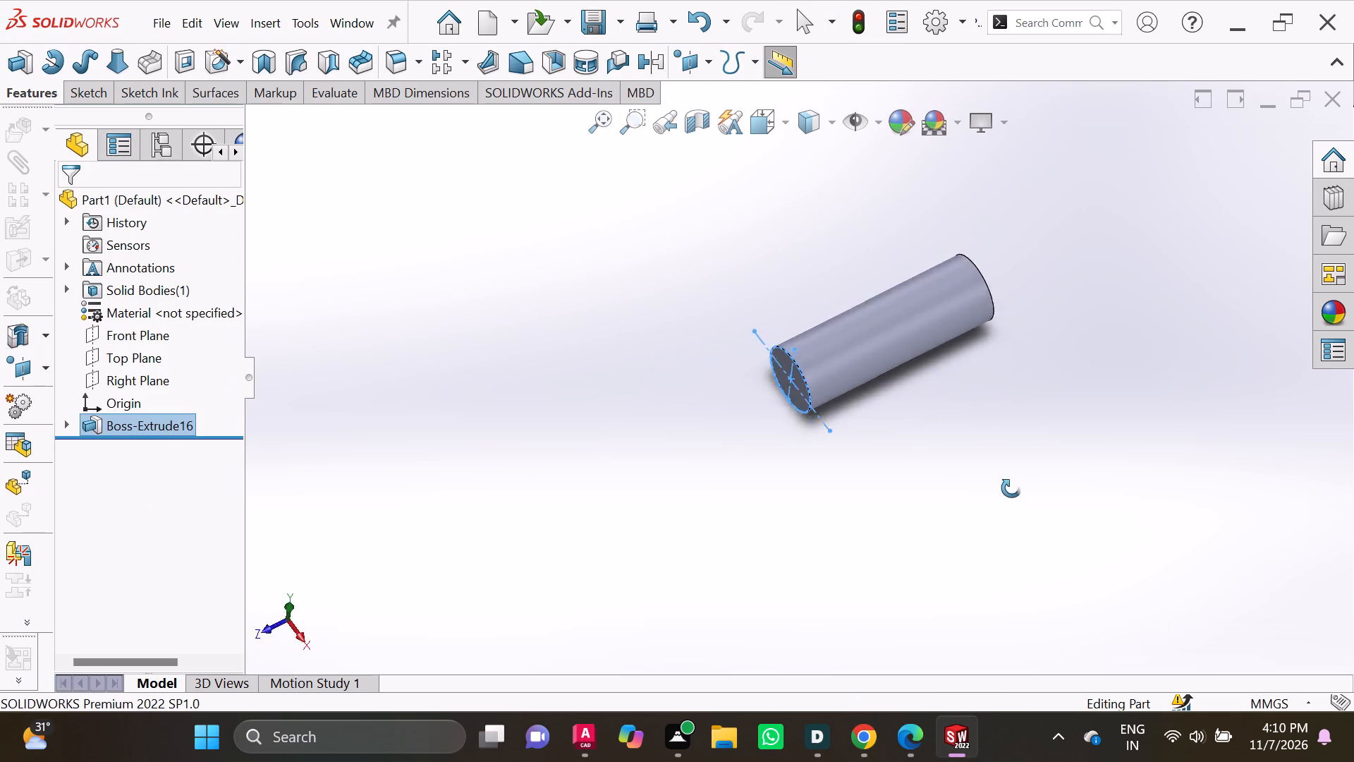
{"action": "middle_click_drag", "start_coordinate": [1011, 488], "coordinate": [987, 439]}
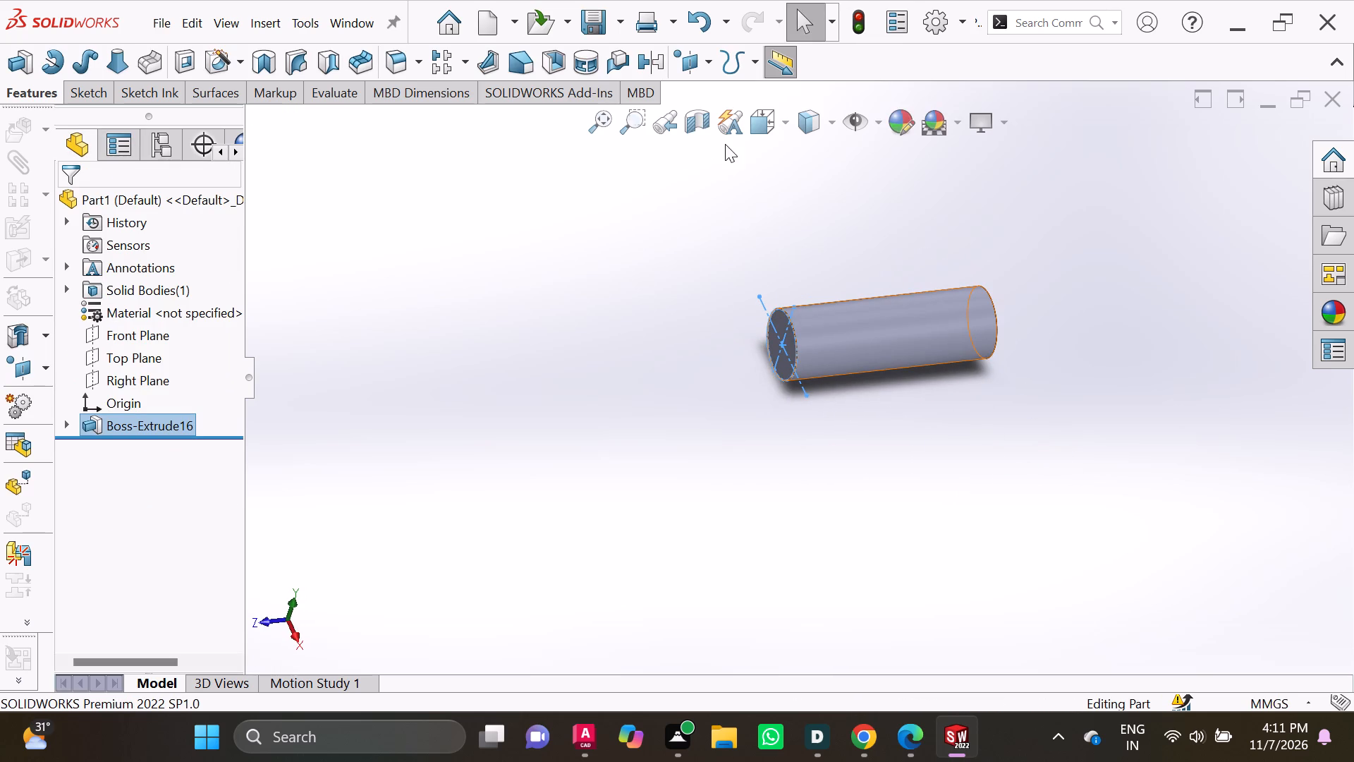
{"action": "left_click", "coordinate": [786, 131]}
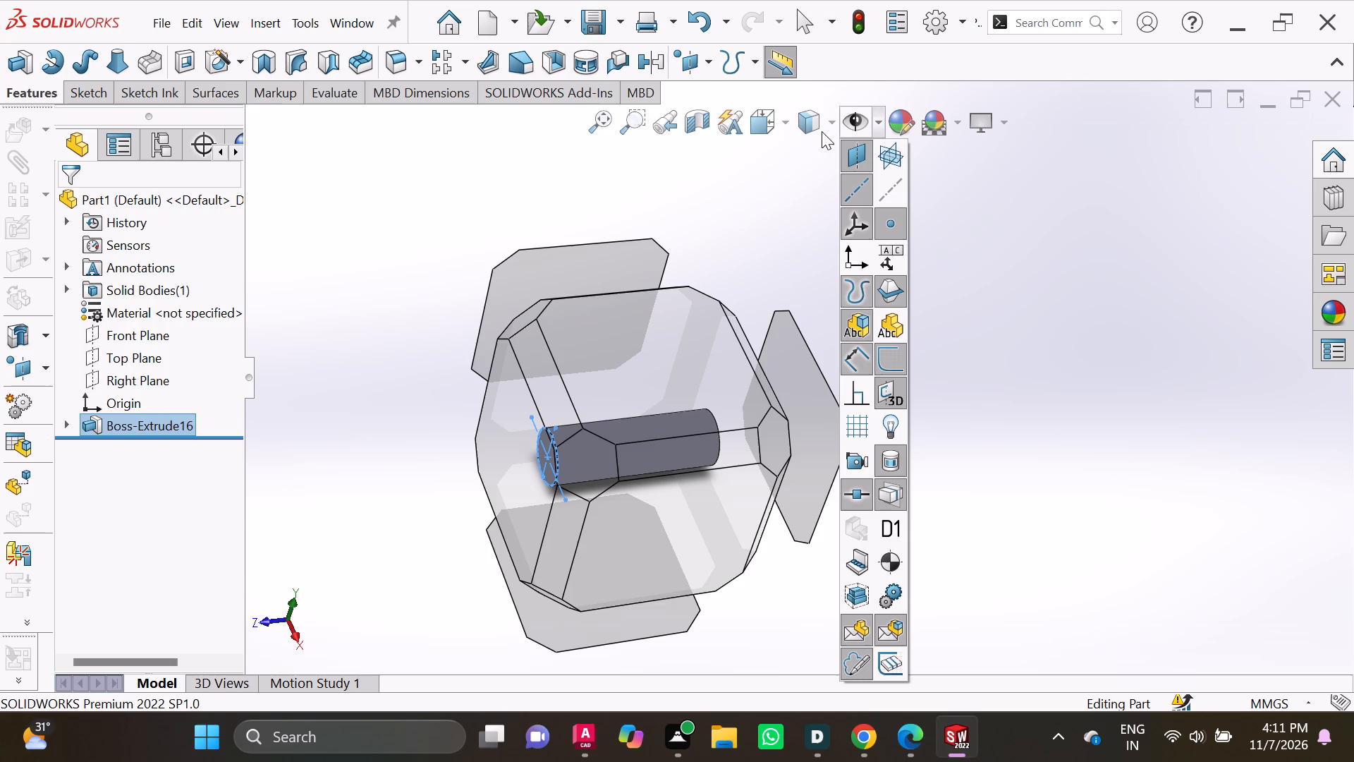
{"action": "left_click", "coordinate": [822, 126]}
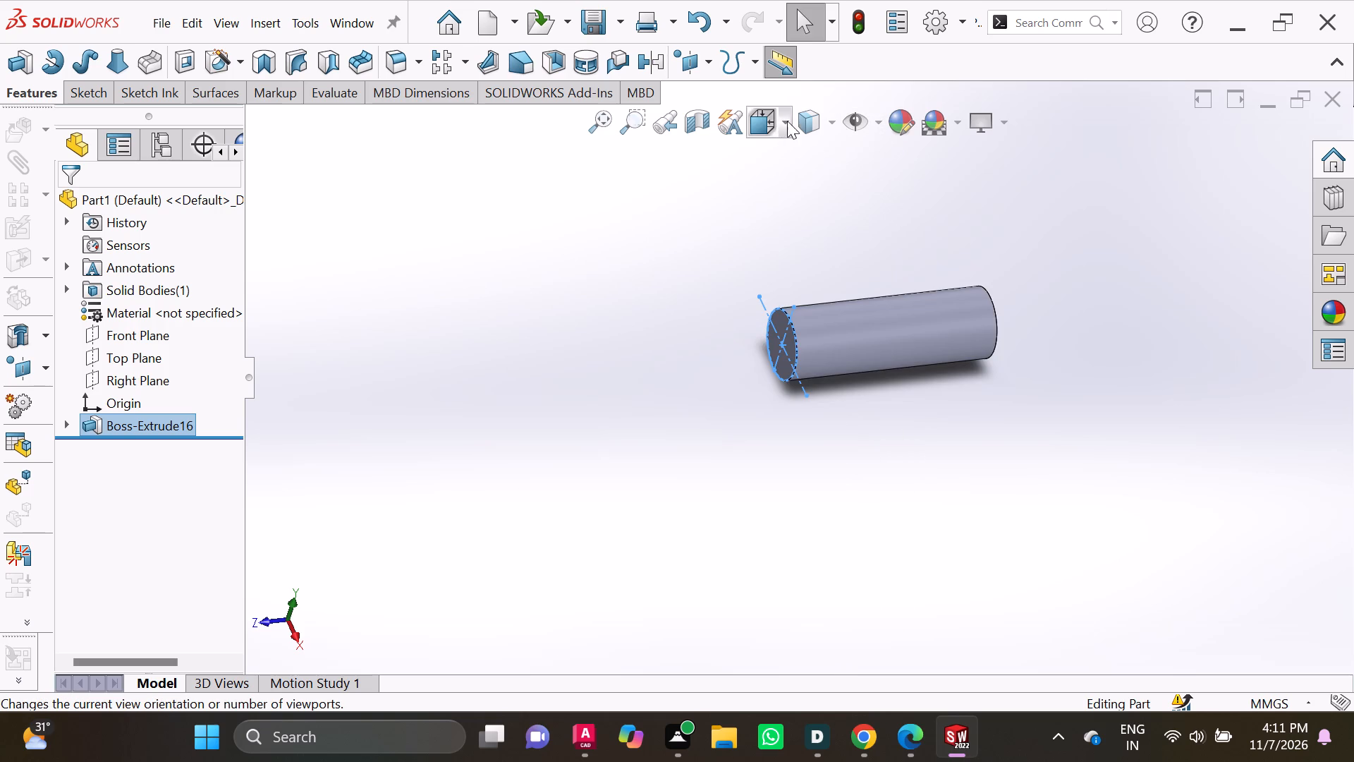
{"action": "left_click", "coordinate": [791, 120]}
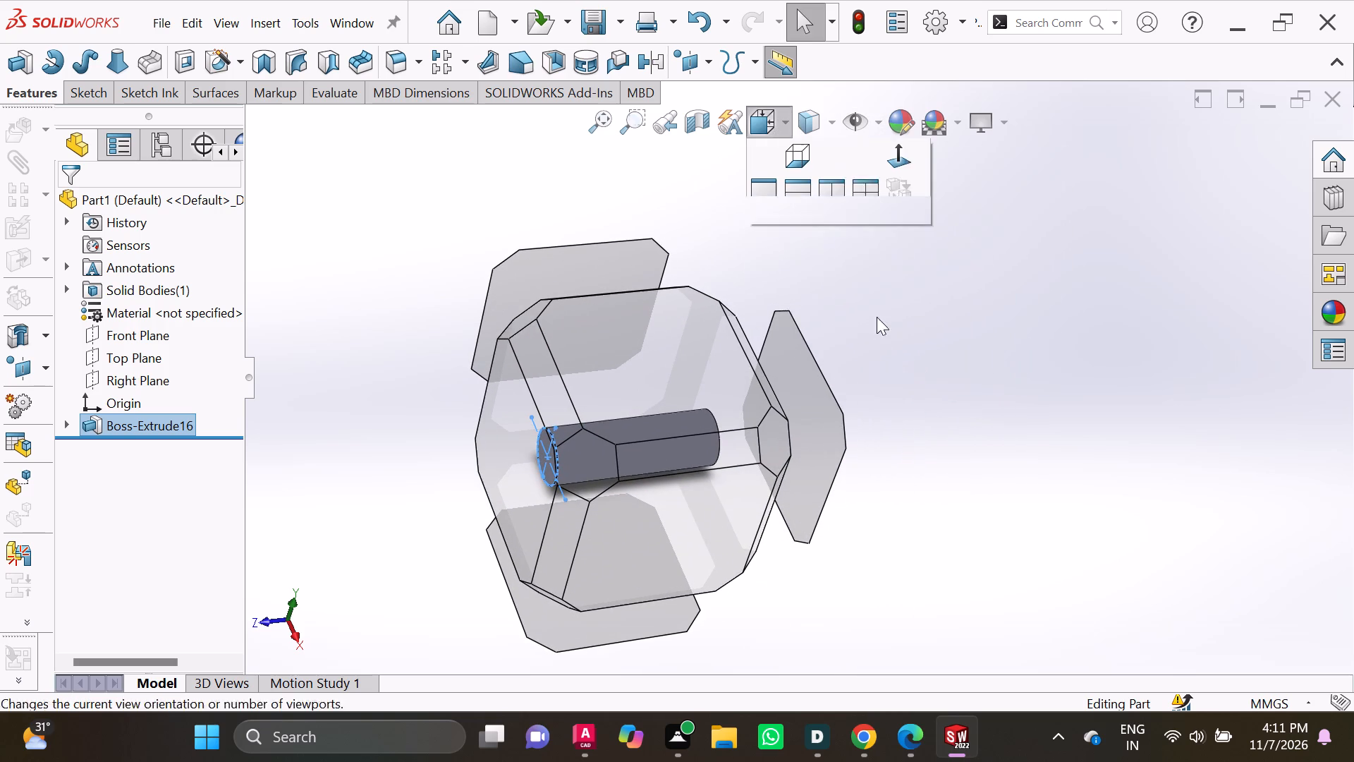
{"action": "left_click", "coordinate": [896, 260]}
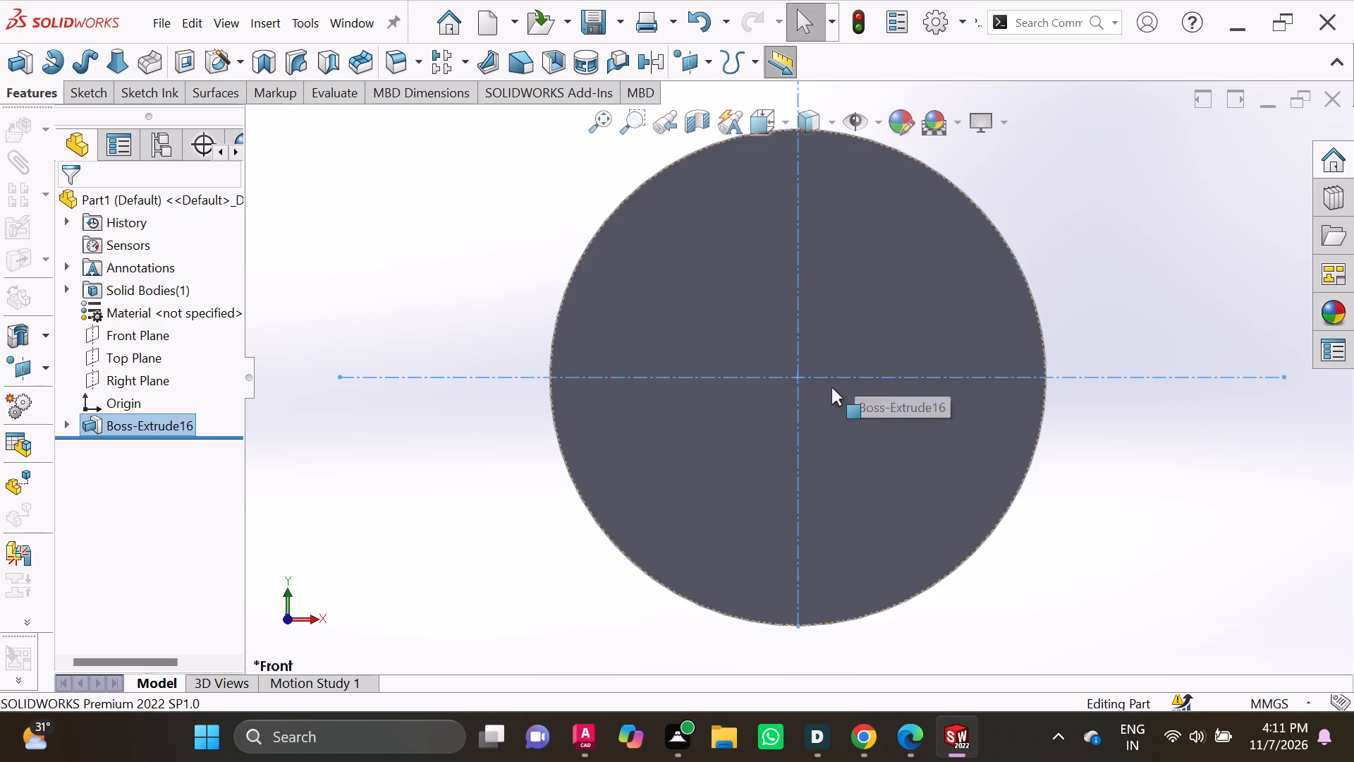
{"action": "left_click", "coordinate": [98, 87]}
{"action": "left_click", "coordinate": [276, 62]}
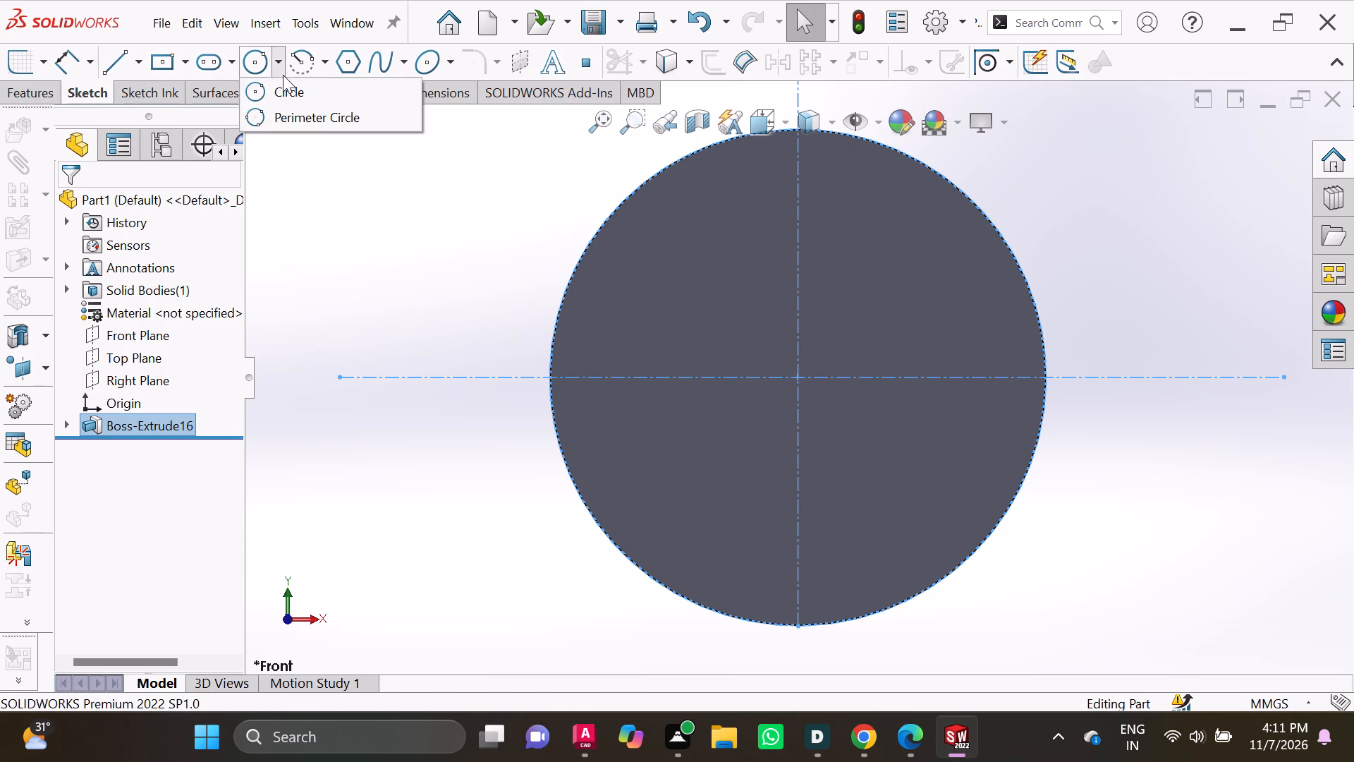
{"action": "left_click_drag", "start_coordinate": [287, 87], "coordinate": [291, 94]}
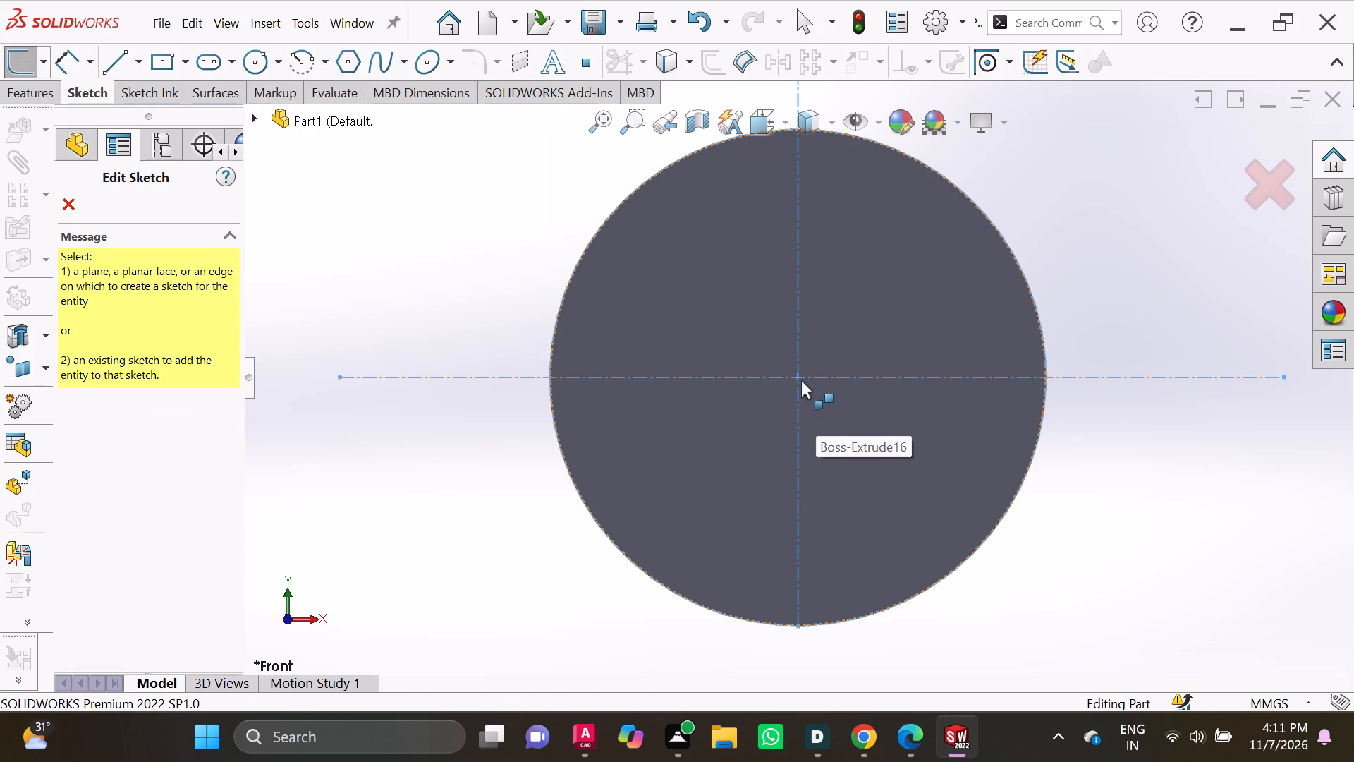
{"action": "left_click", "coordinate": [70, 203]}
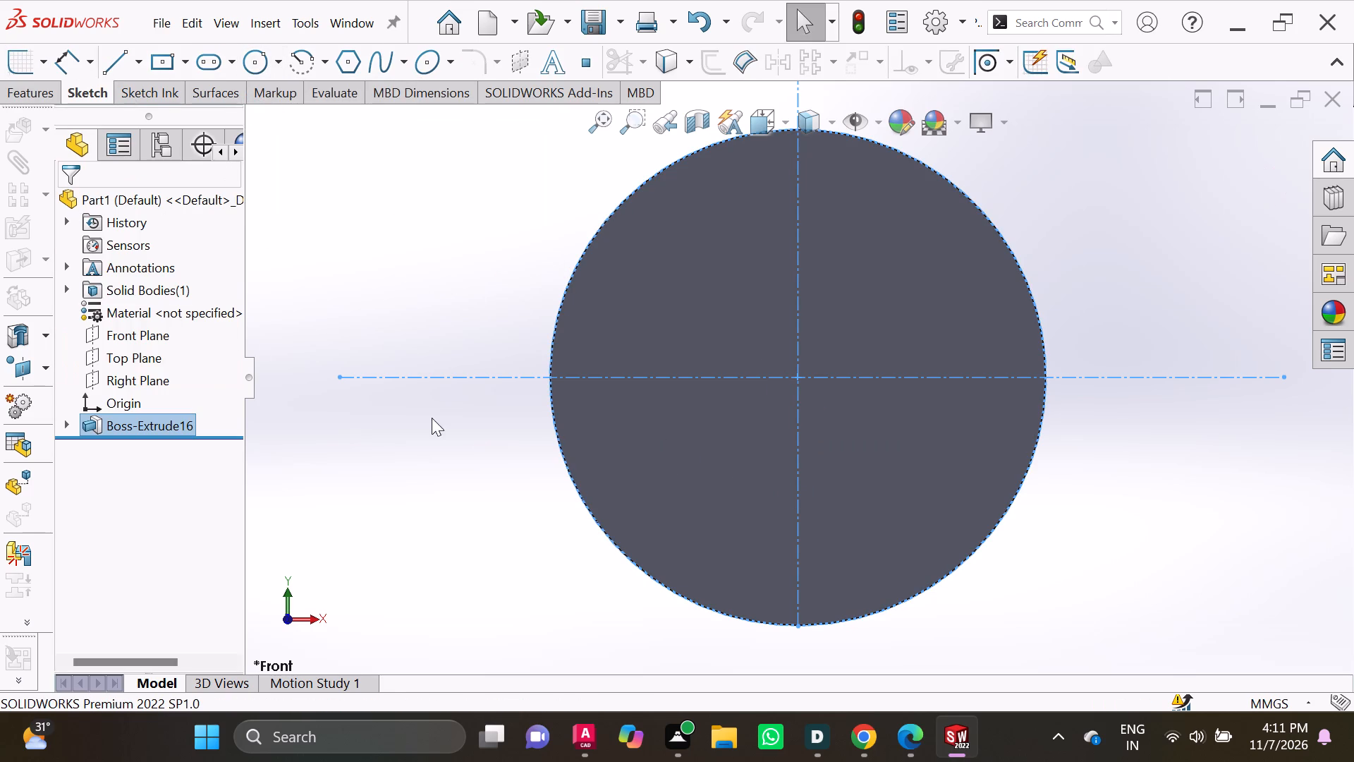
Start a sketch on the cylinder's front end face and draw a circle about 52 mm in diameter centred on the origin.
{"action": "left_click", "coordinate": [639, 341]}
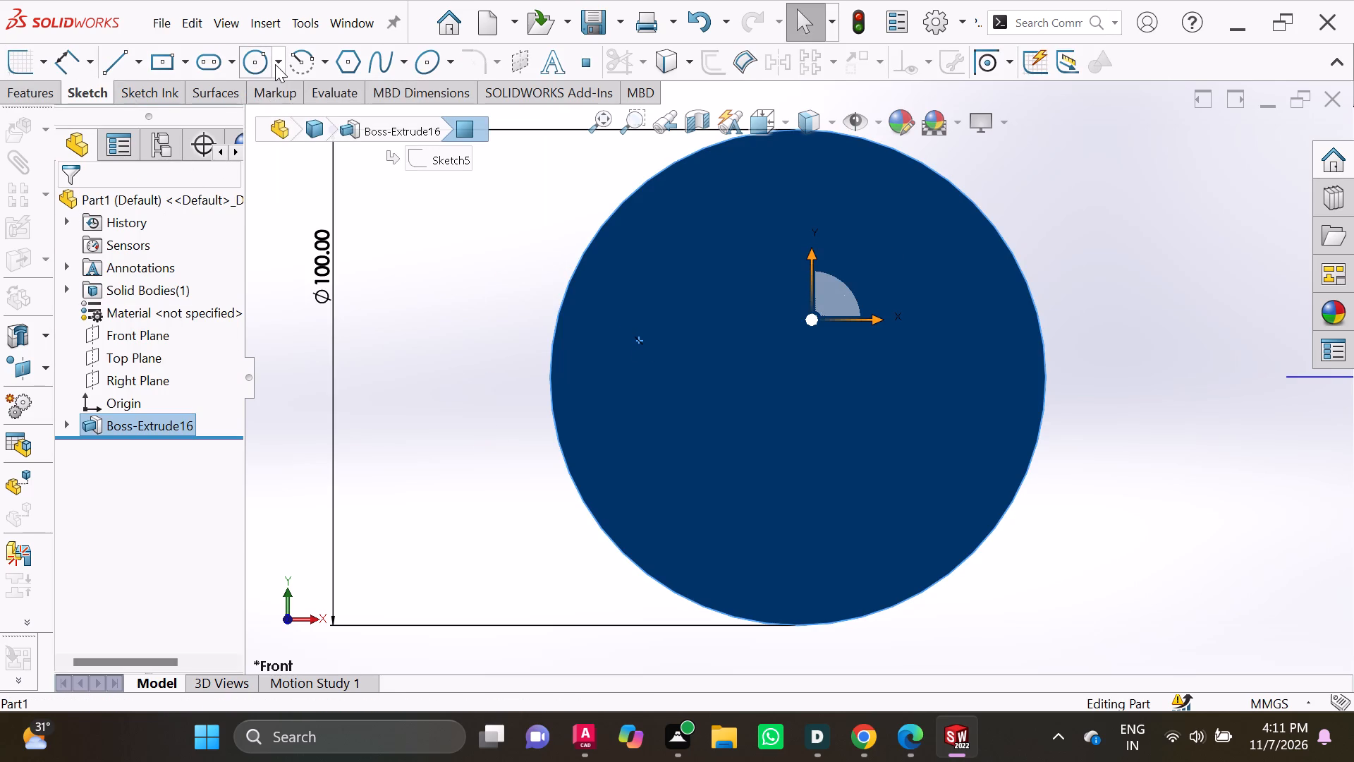
{"action": "left_click", "coordinate": [278, 64]}
{"action": "left_click", "coordinate": [276, 86]}
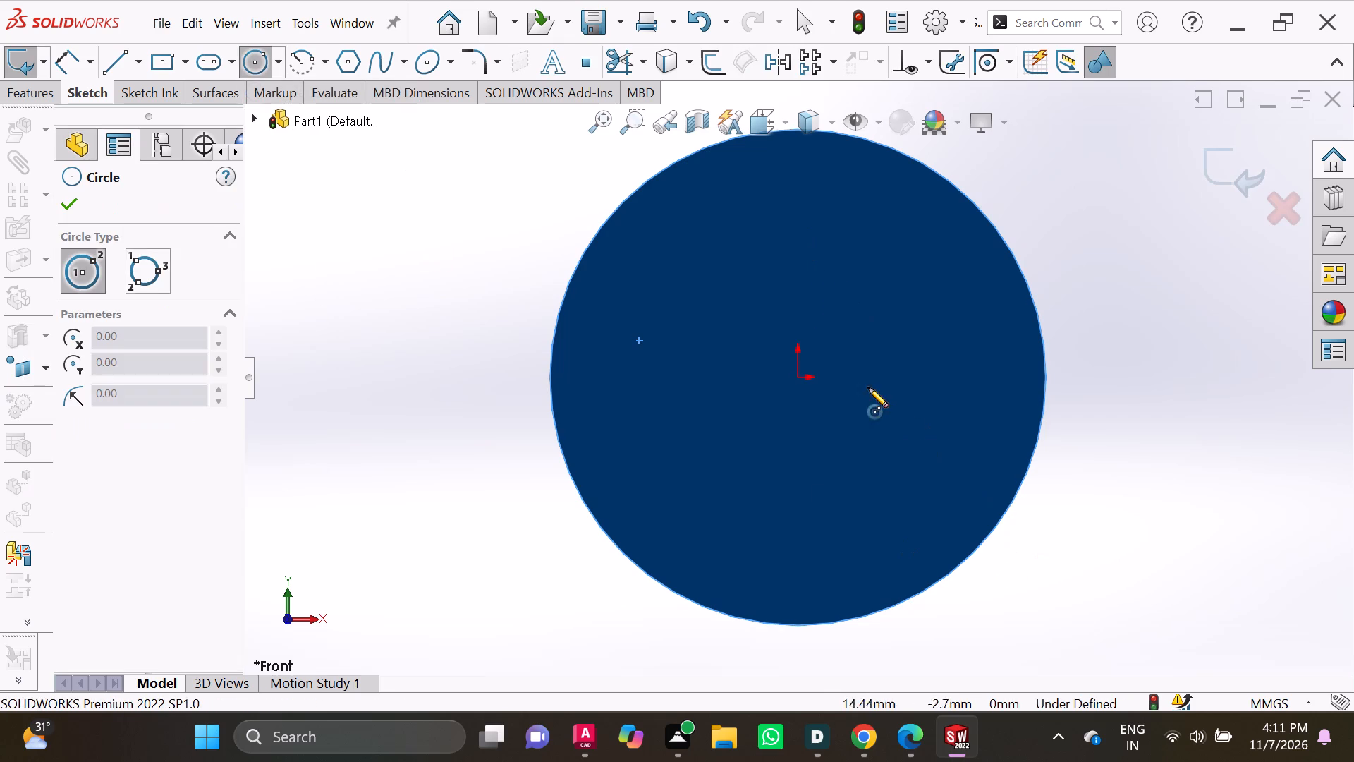
{"action": "left_click", "coordinate": [798, 378]}
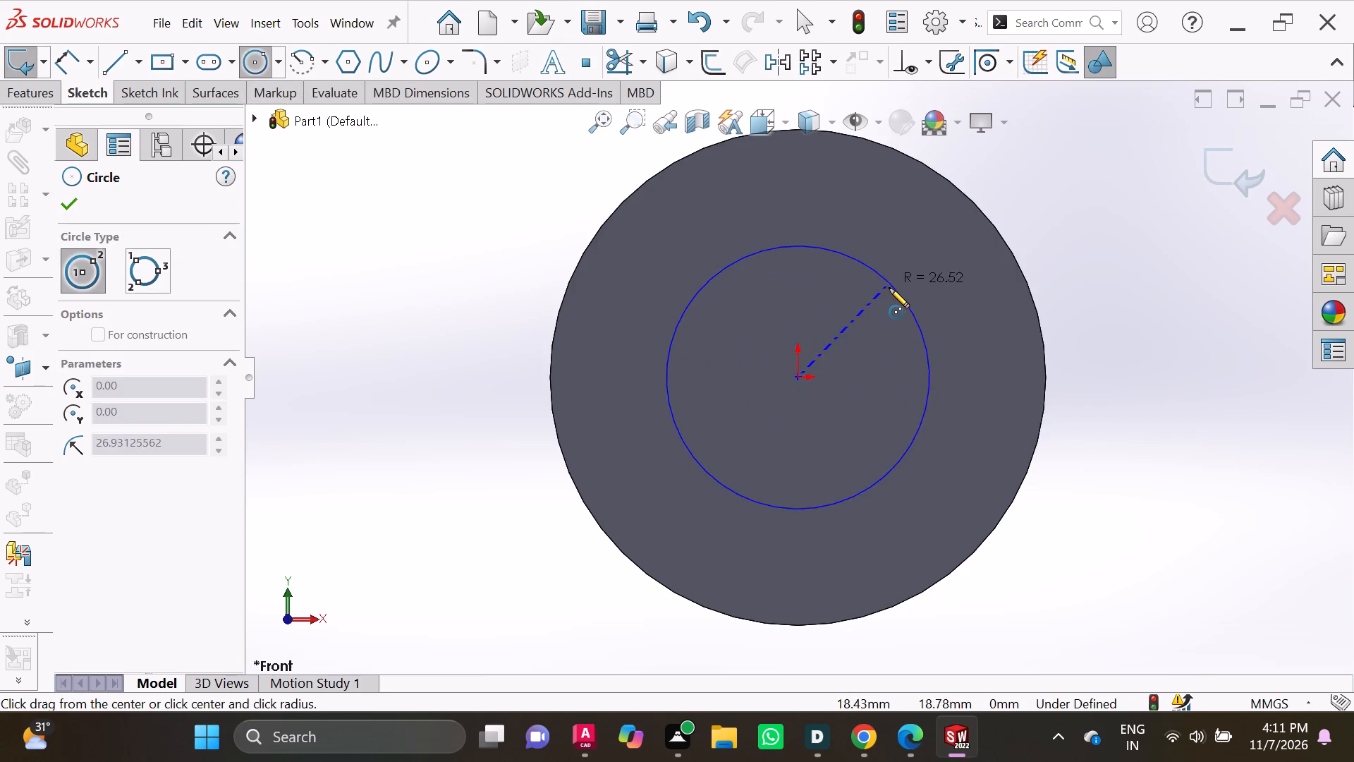
{"action": "left_click", "coordinate": [889, 288]}
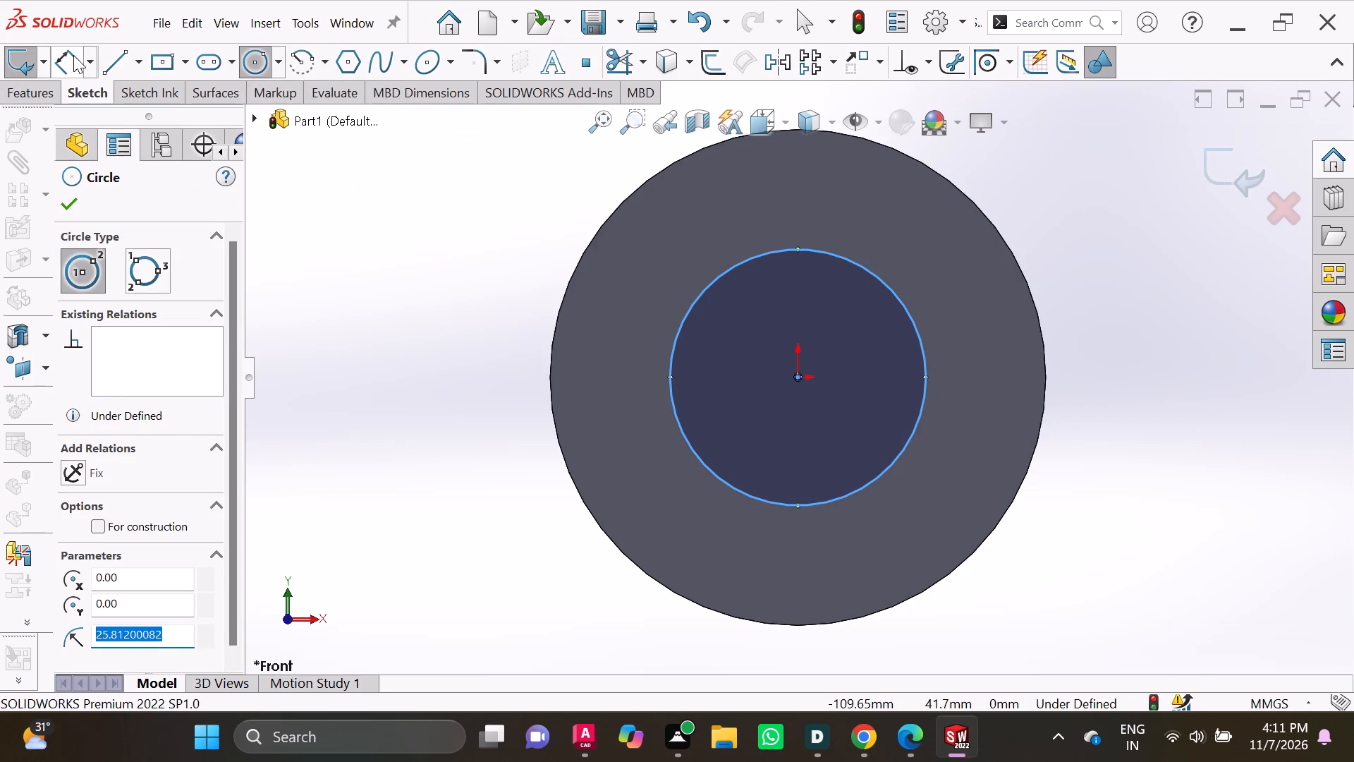
Dimension the end-face circle's diameter as 60 mm and exit the sketch.
{"action": "left_click", "coordinate": [73, 55]}
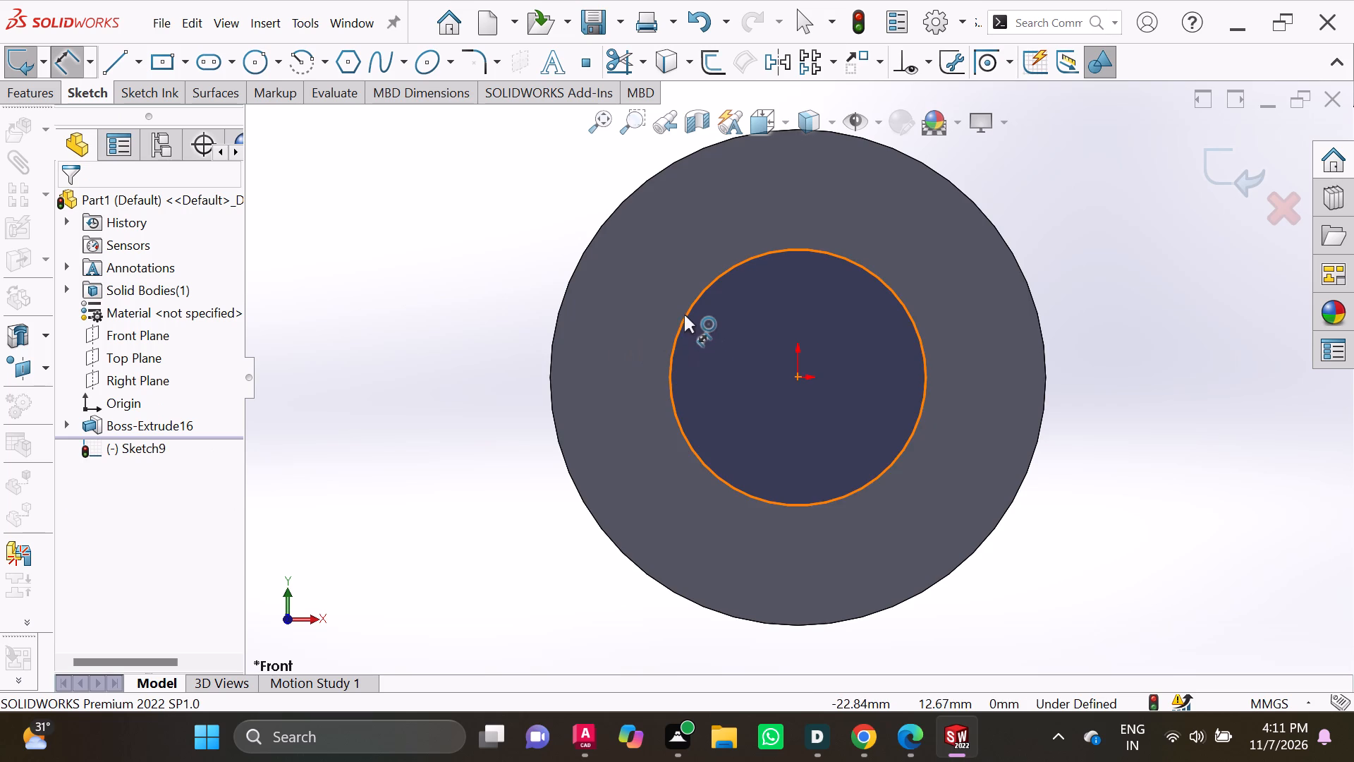
{"action": "left_click", "coordinate": [684, 315]}
{"action": "left_click", "coordinate": [460, 286]}
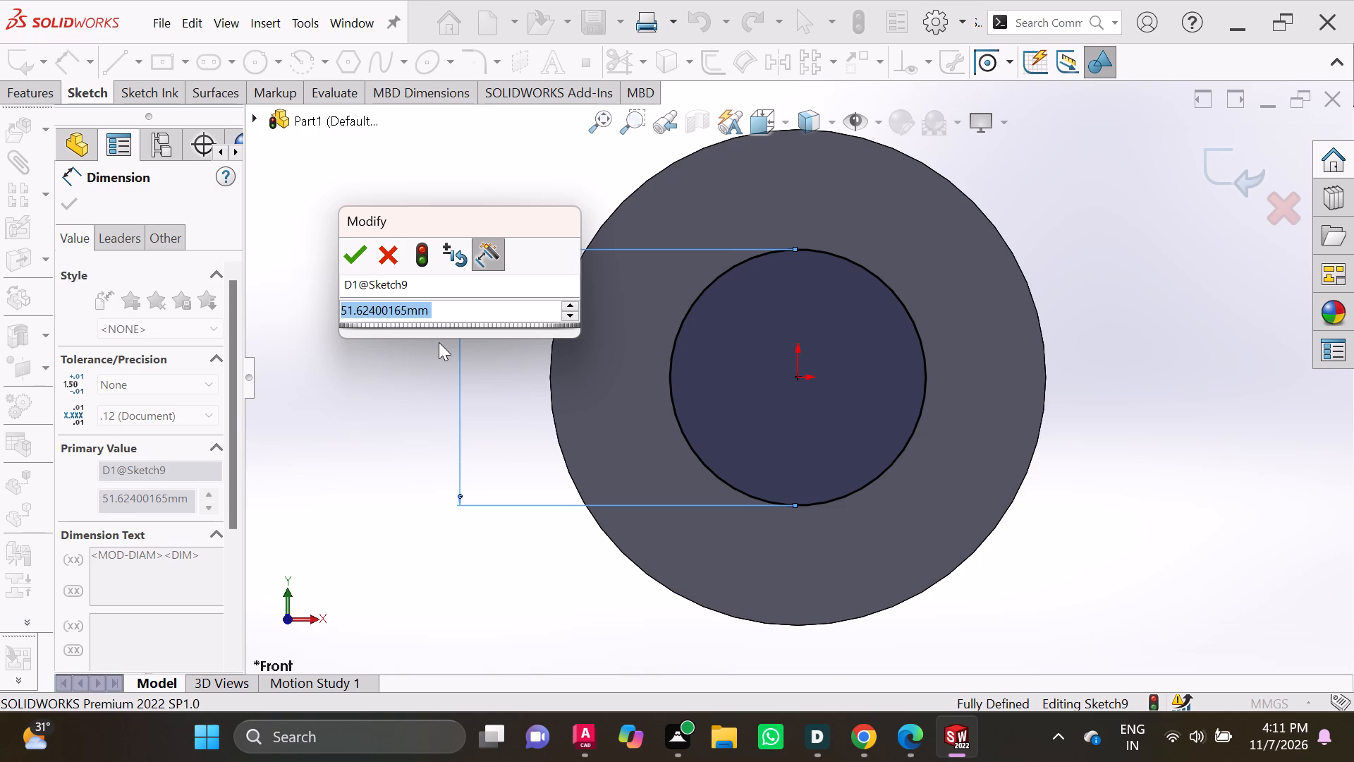
{"action": "type", "text": "60"}
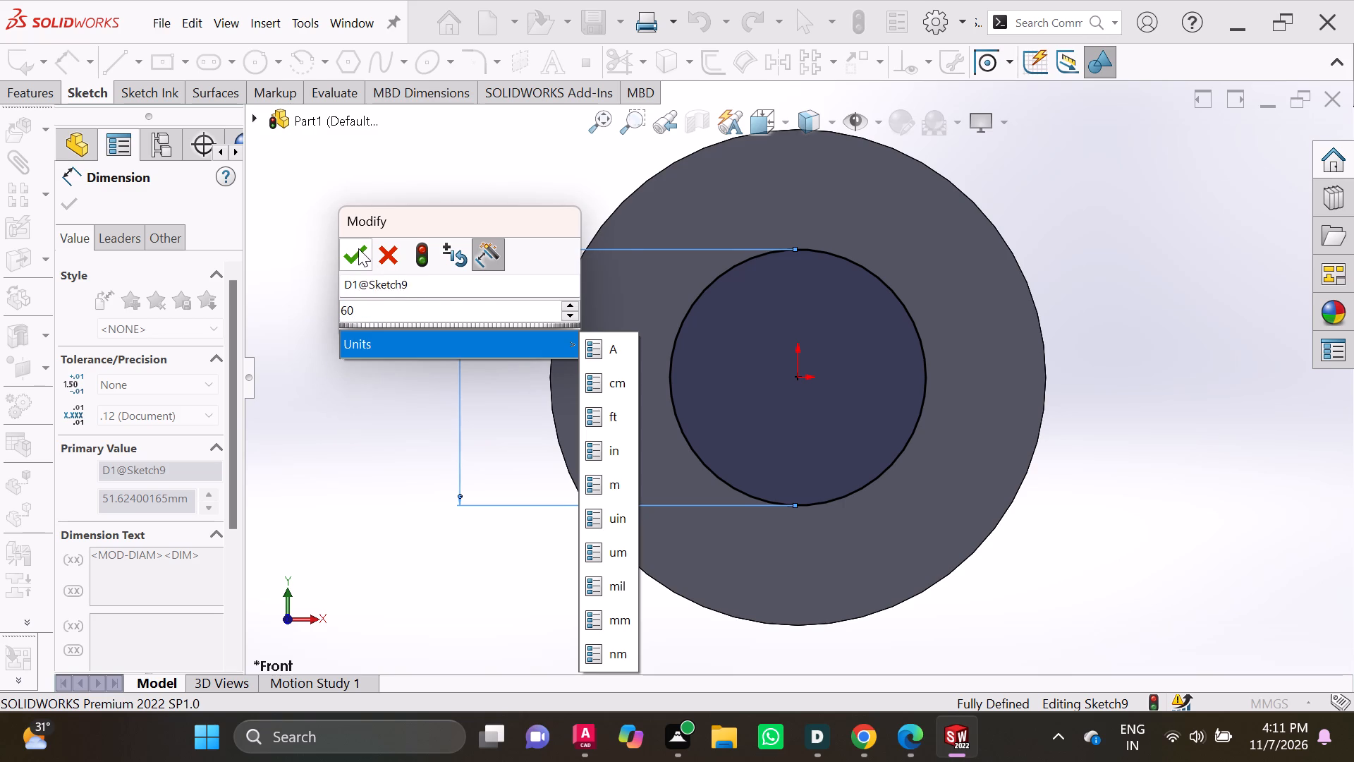
{"action": "left_click", "coordinate": [358, 248]}
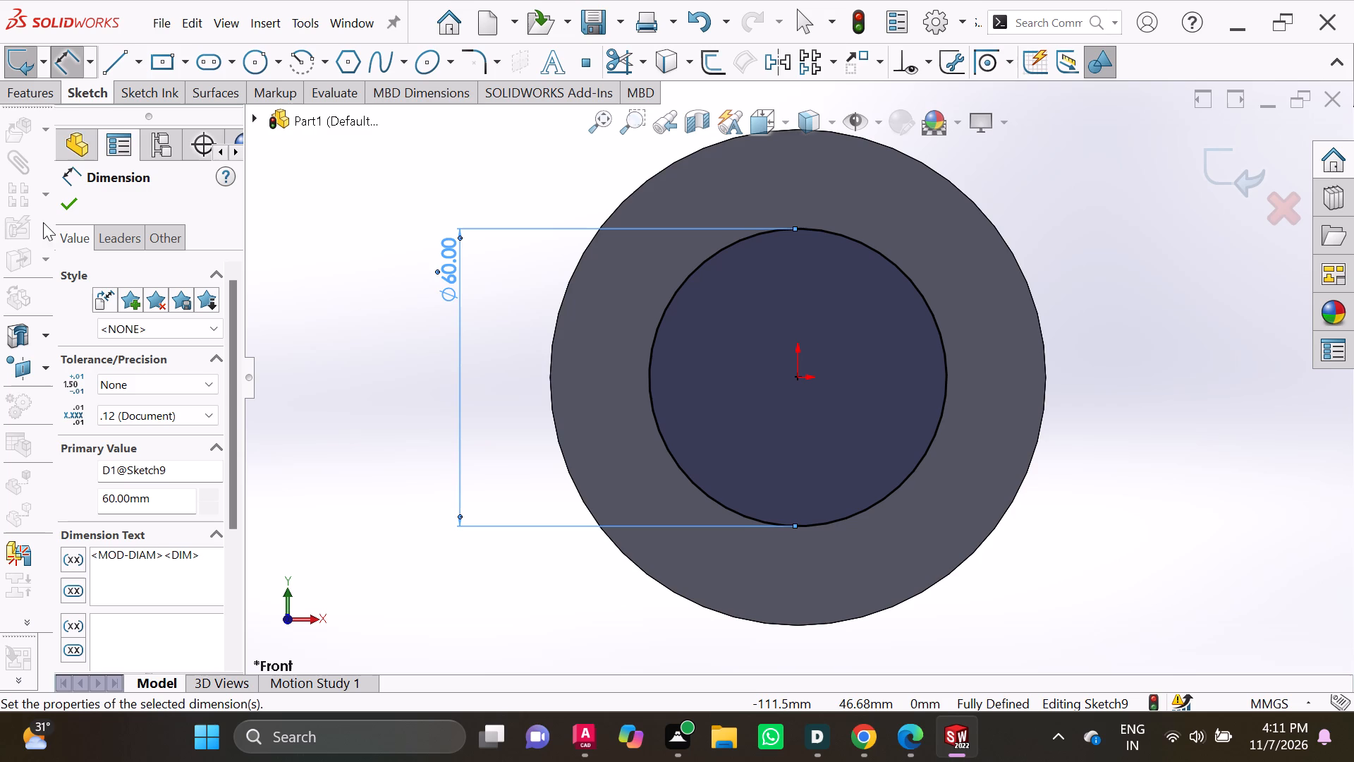
{"action": "left_click", "coordinate": [13, 52]}
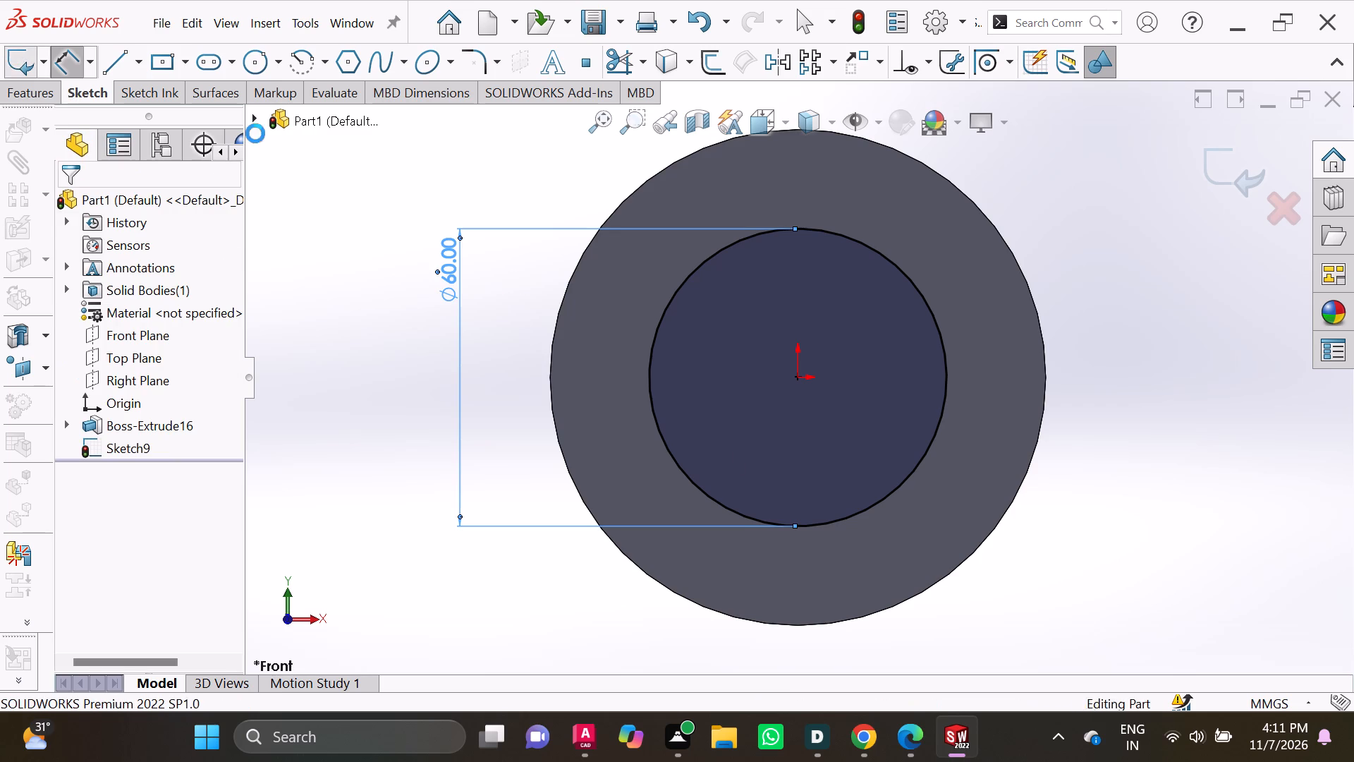
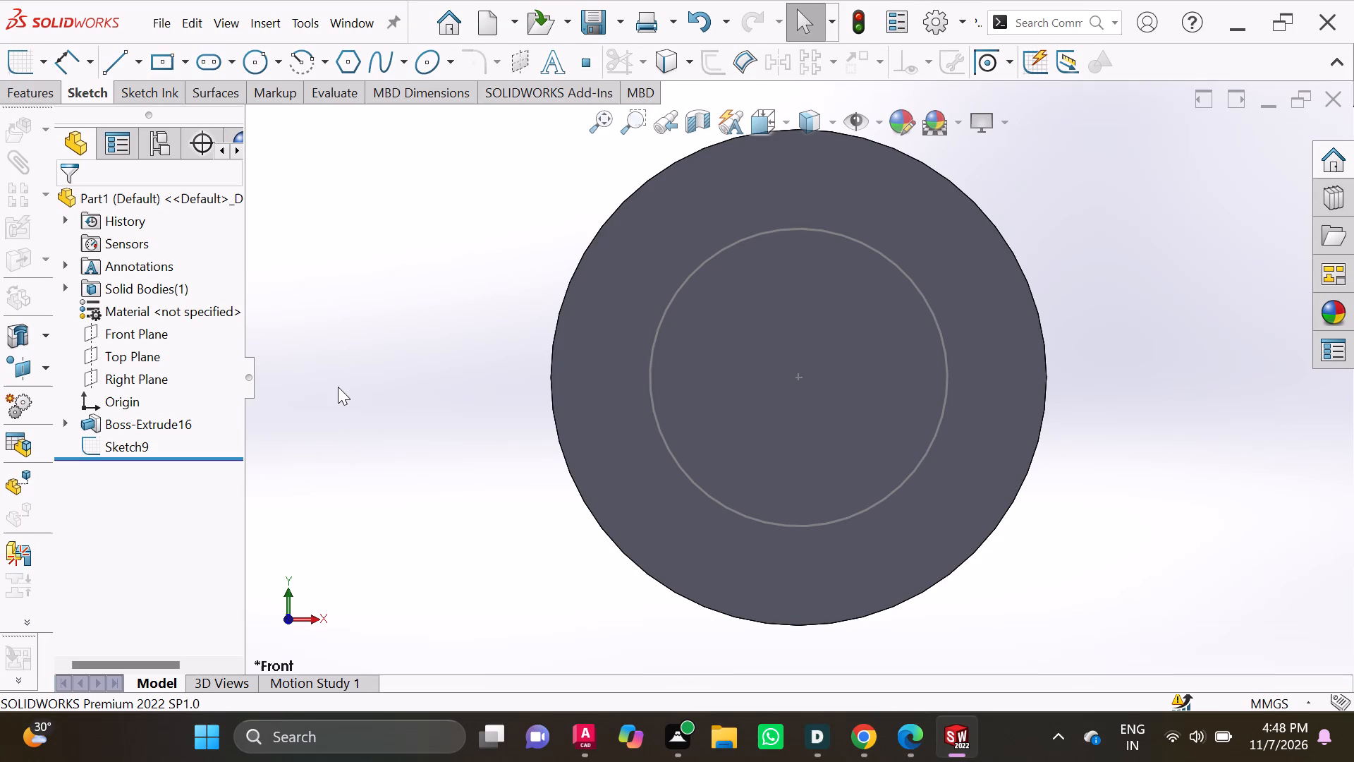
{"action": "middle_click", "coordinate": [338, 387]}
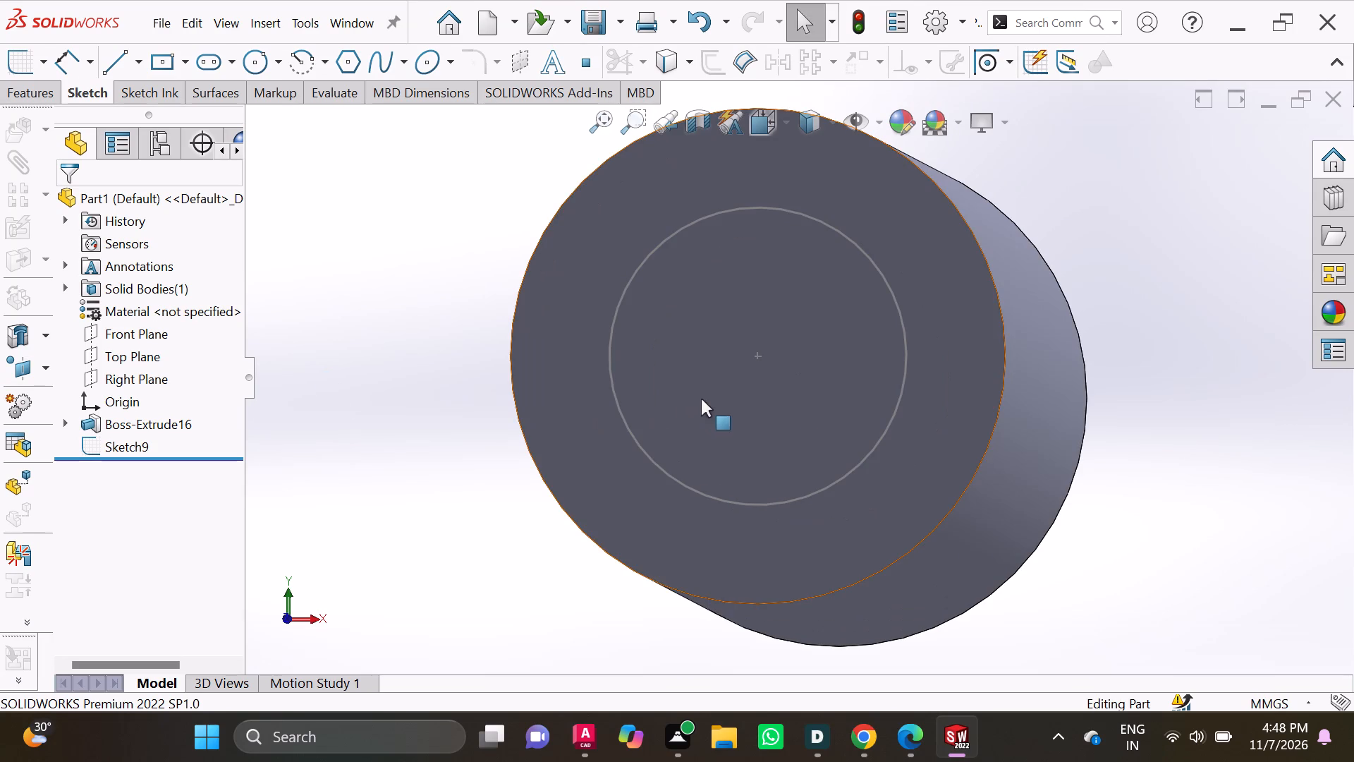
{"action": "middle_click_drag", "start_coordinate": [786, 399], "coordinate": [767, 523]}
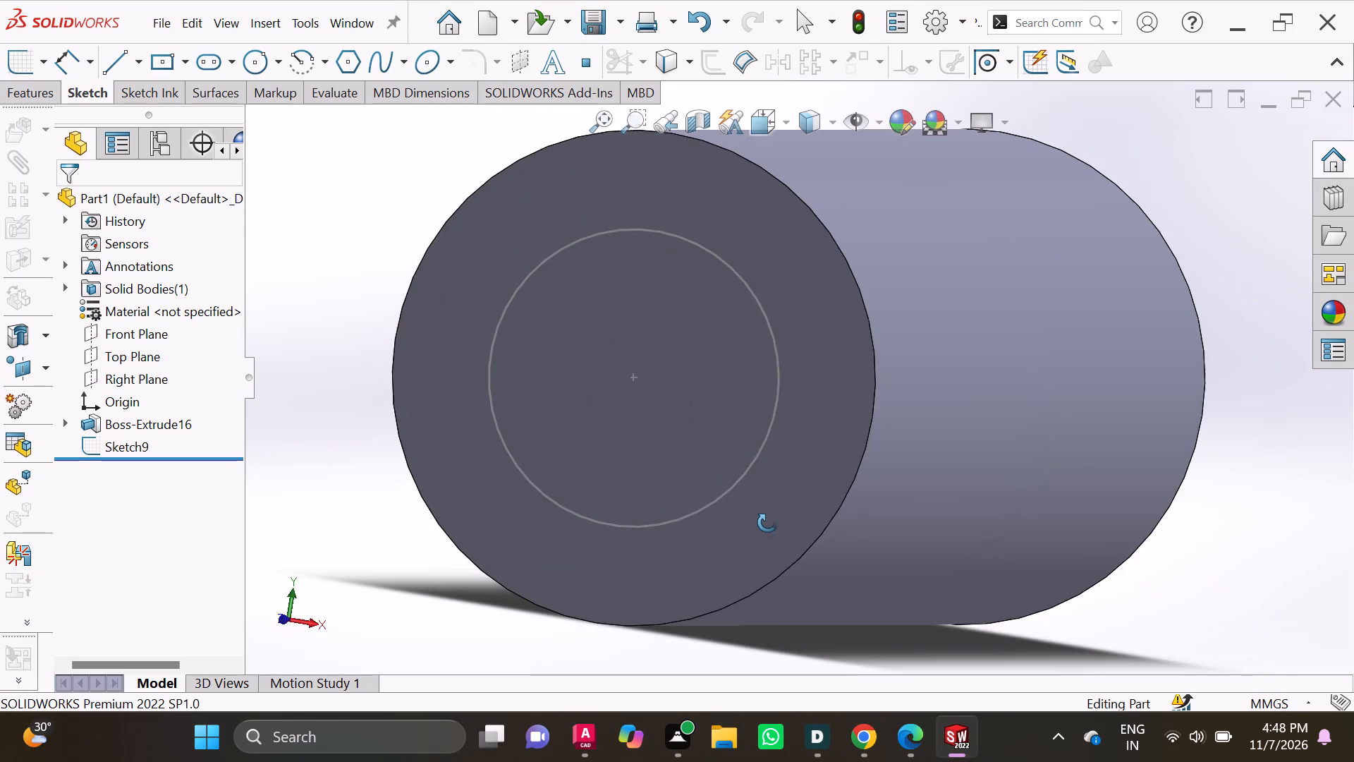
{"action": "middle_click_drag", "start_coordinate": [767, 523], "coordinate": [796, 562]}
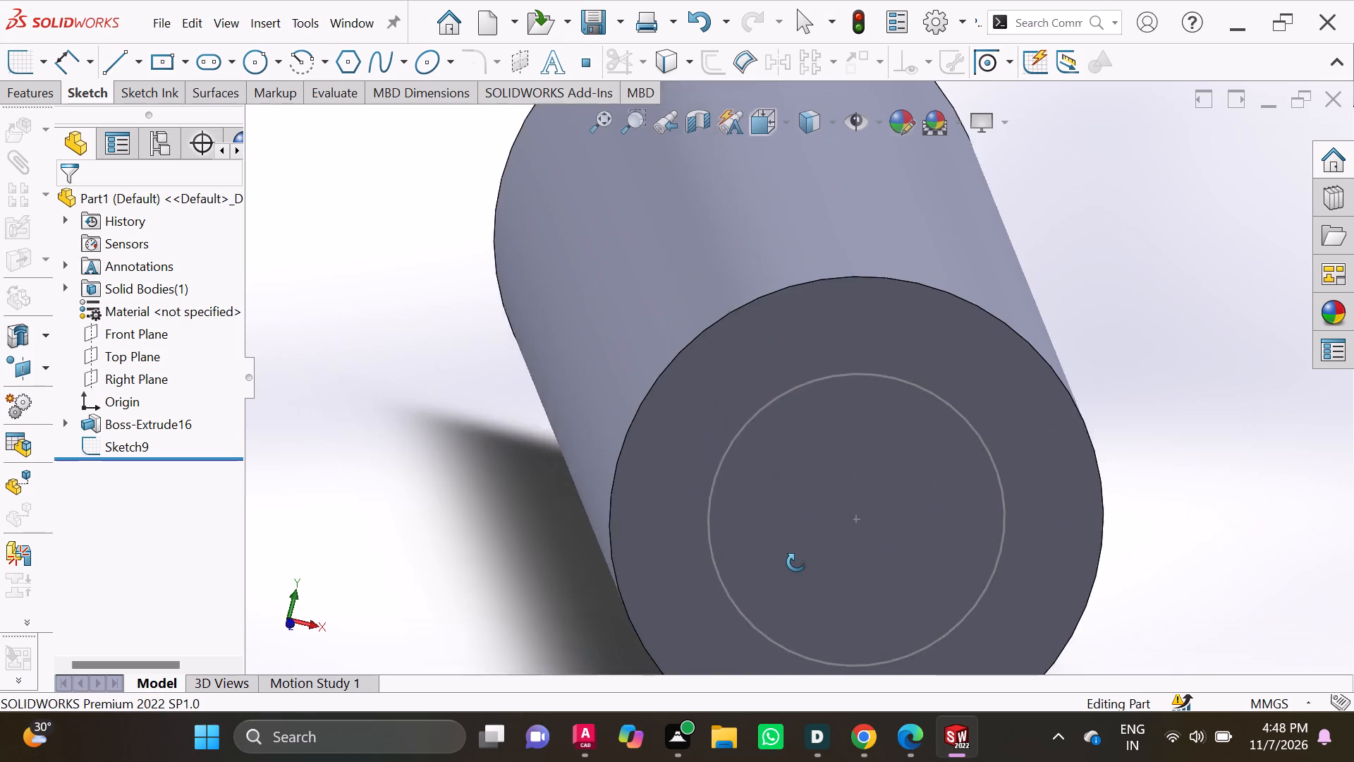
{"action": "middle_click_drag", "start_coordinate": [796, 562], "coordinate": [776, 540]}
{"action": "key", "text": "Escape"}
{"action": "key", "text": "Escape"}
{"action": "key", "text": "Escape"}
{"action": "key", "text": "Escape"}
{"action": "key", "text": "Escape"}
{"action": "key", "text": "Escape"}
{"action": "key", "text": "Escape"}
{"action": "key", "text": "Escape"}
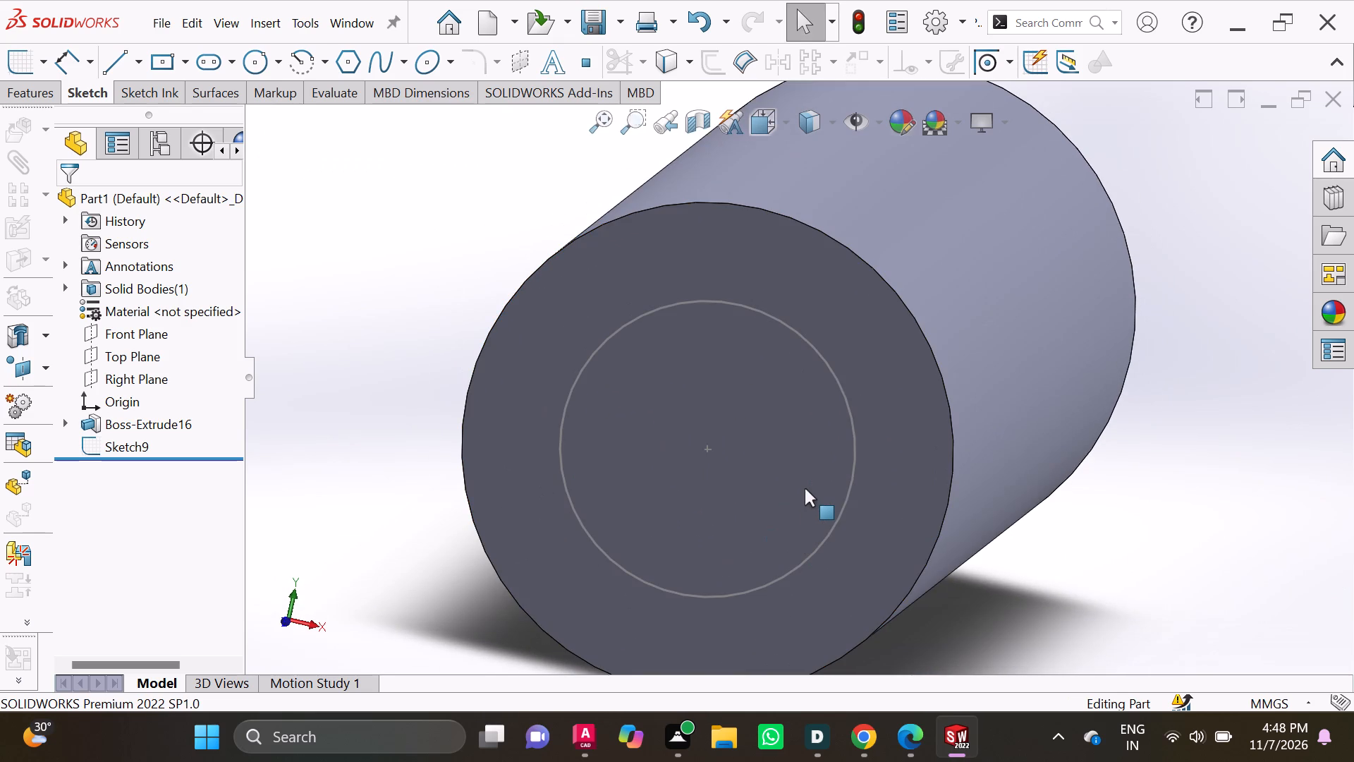
Undo the sketch exit and extrude the 60 mm circle as a blind boss 80 mm outward from the cylinder's front end face.
{"action": "key", "text": "ctrl+z"}
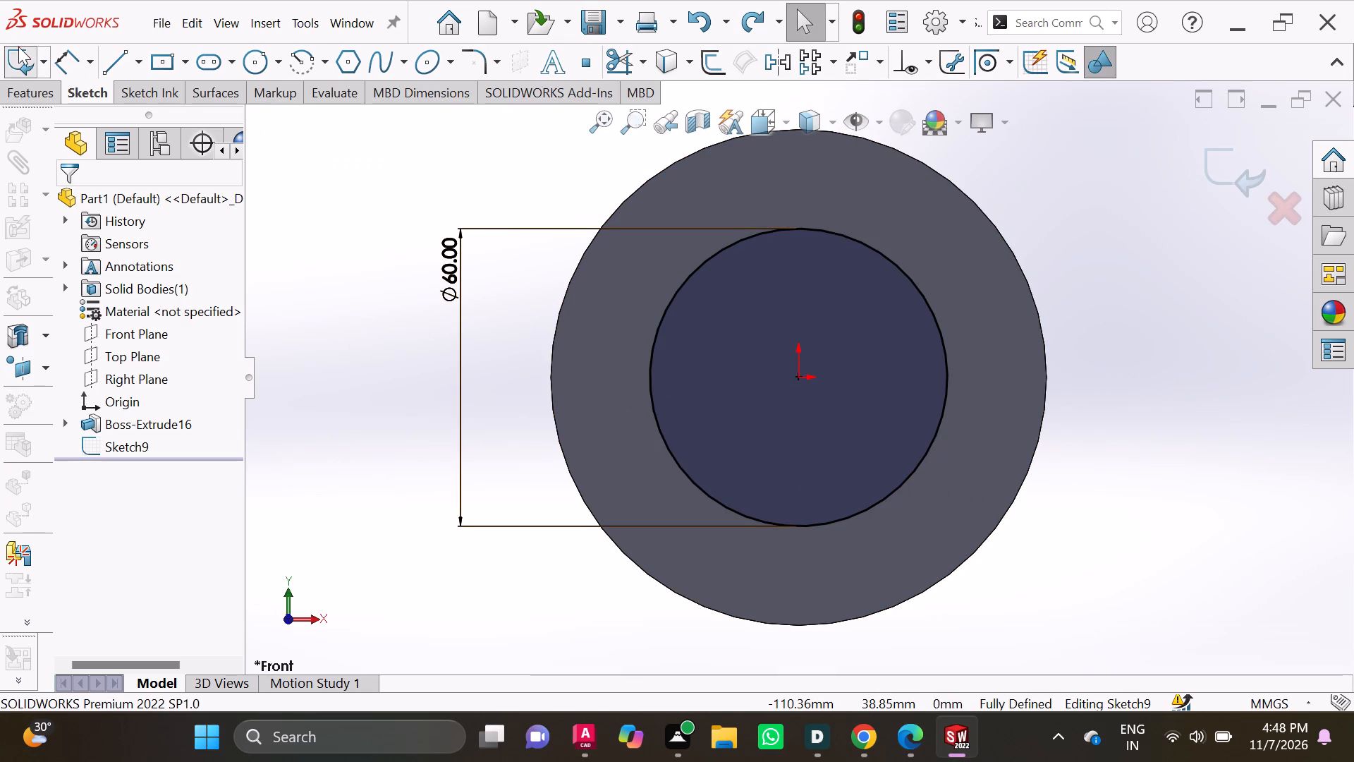
{"action": "left_click", "coordinate": [34, 94]}
{"action": "left_click", "coordinate": [20, 66]}
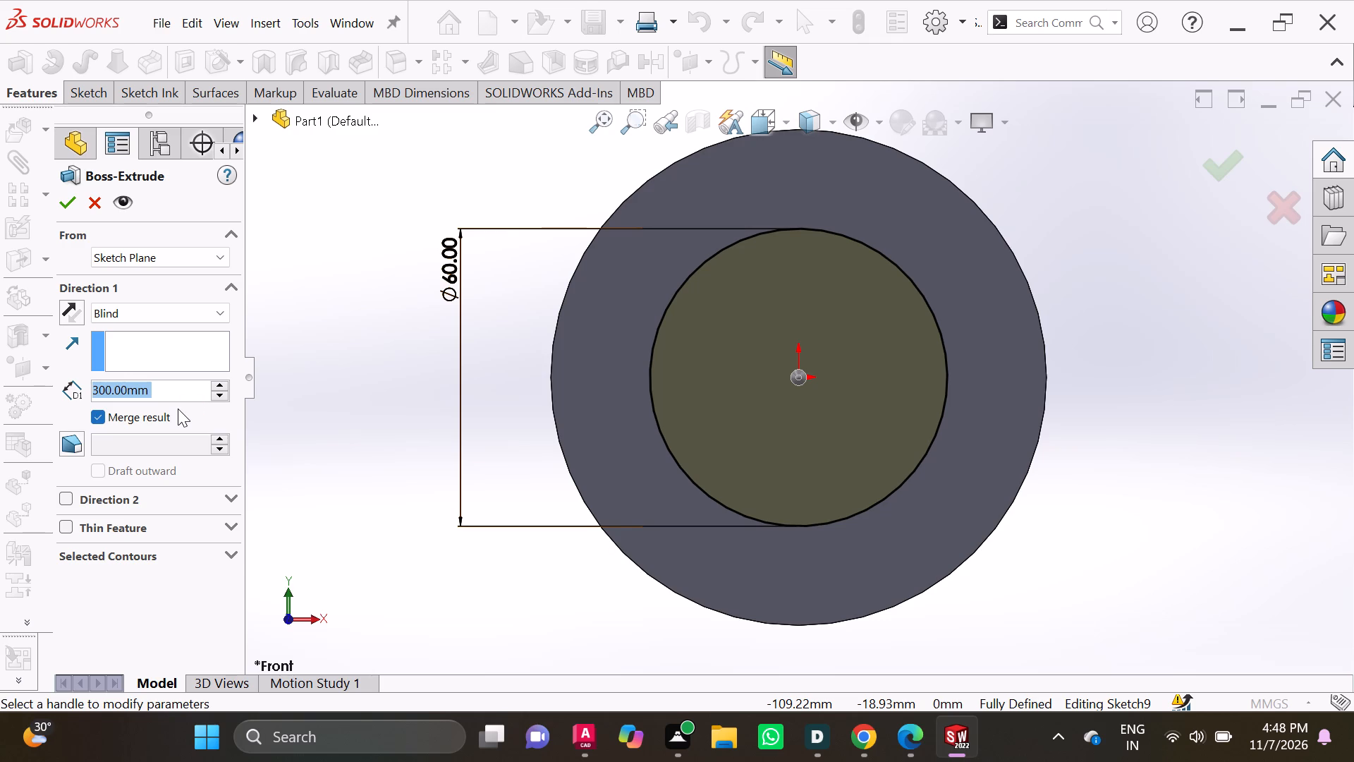
{"action": "middle_click_drag", "start_coordinate": [469, 405], "coordinate": [407, 405]}
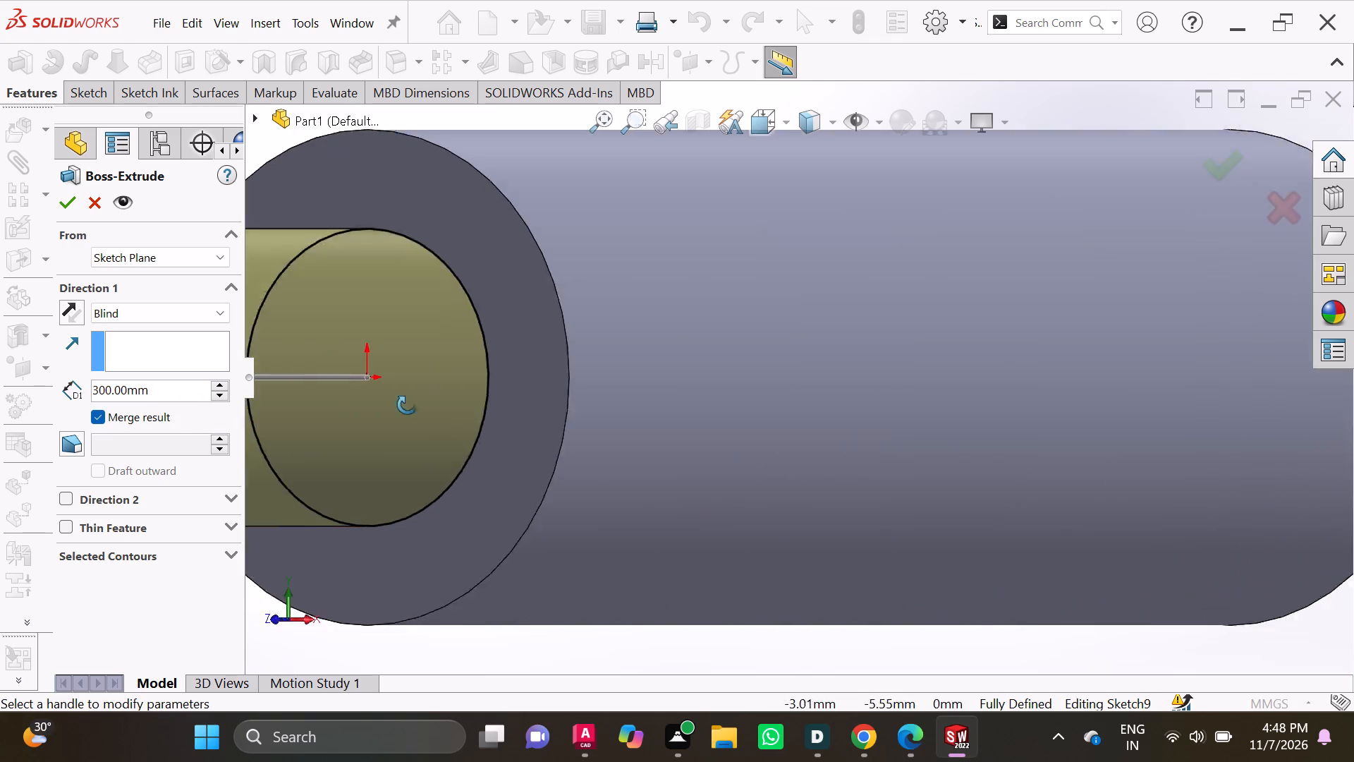
{"action": "middle_click_drag", "start_coordinate": [407, 405], "coordinate": [480, 415]}
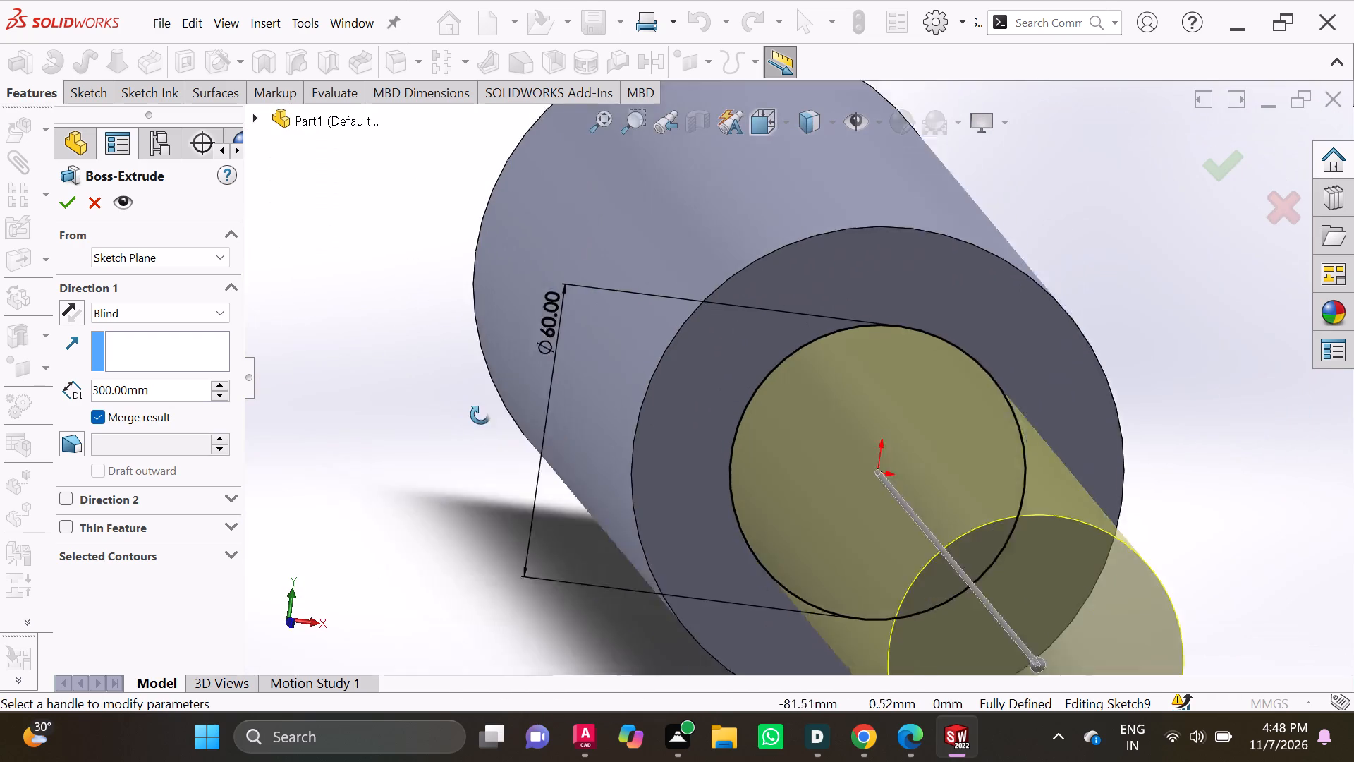
{"action": "middle_click_drag", "start_coordinate": [480, 415], "coordinate": [442, 406]}
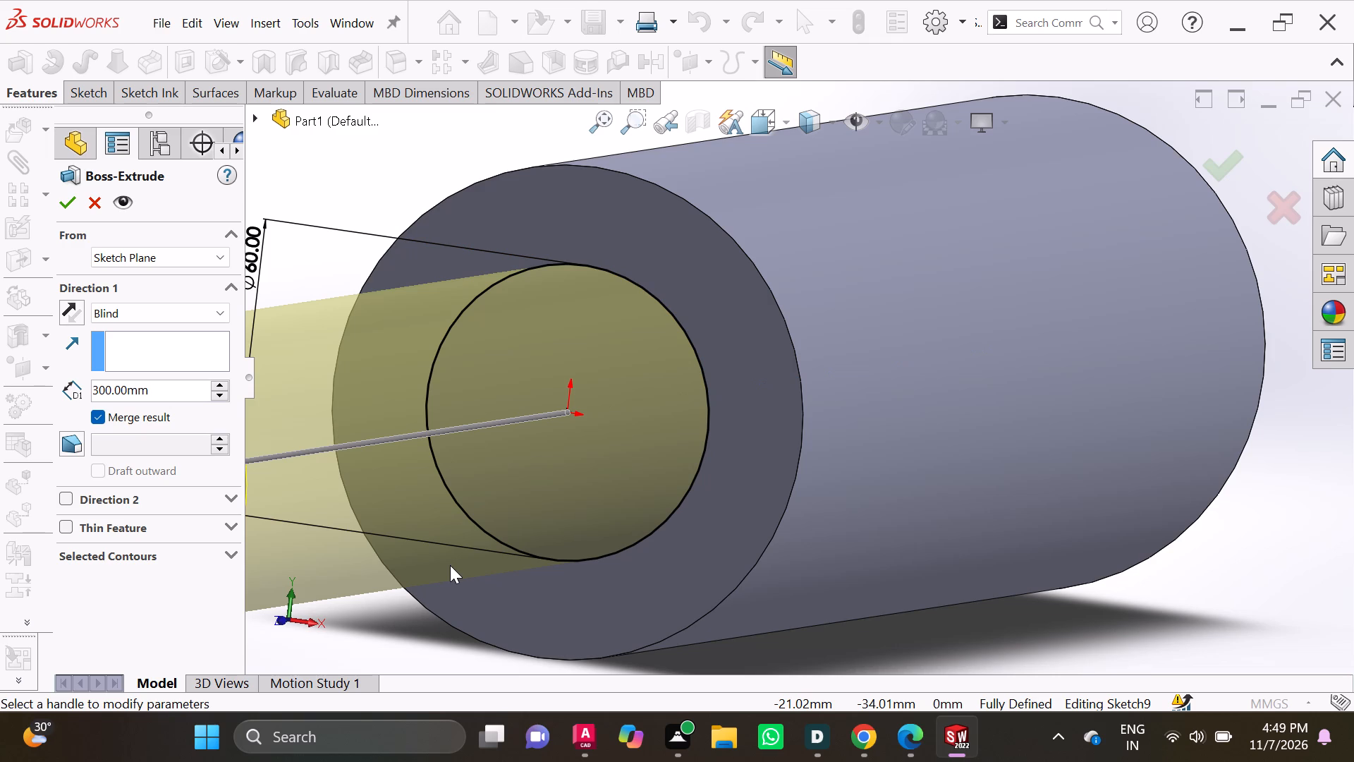
{"action": "left_click", "coordinate": [166, 386]}
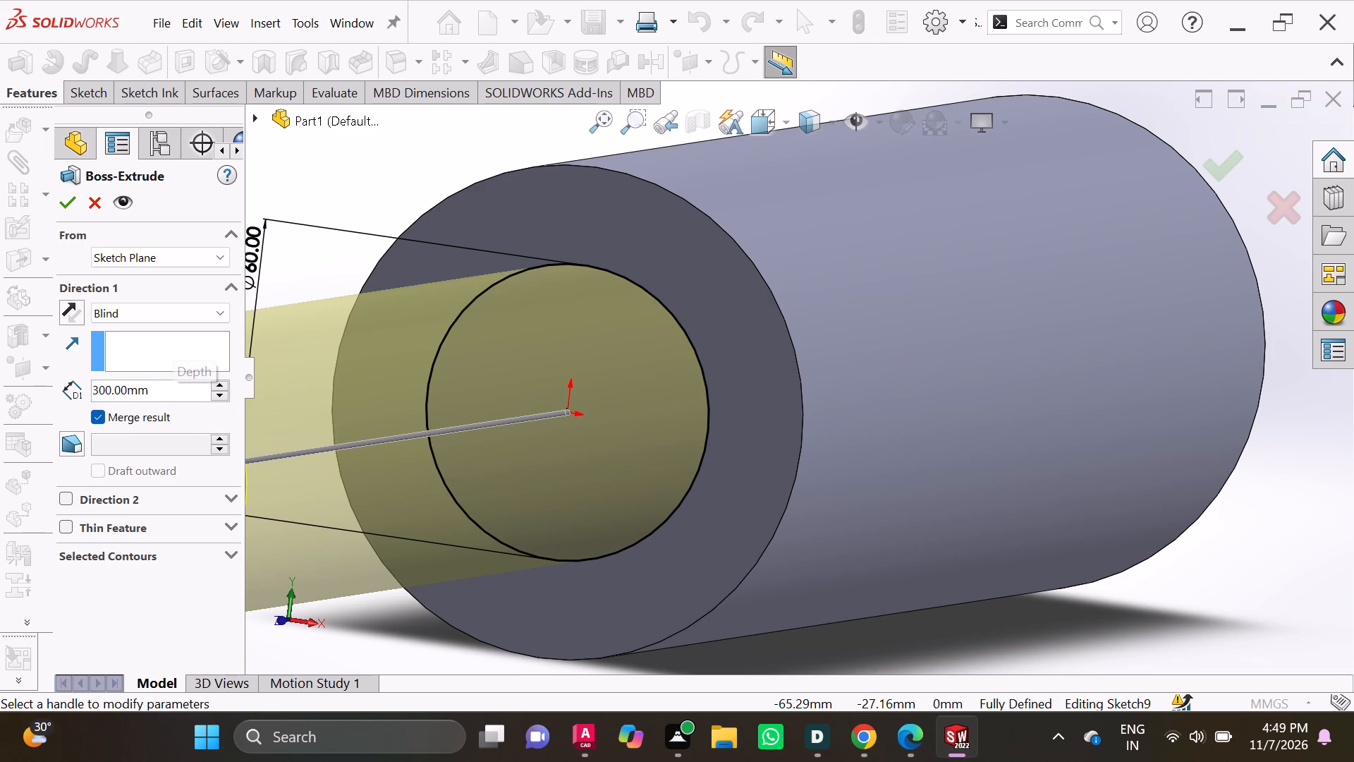
{"action": "key", "text": "BackSpace"}
{"action": "key", "text": "BackSpace"}
{"action": "key", "text": "BackSpace"}
{"action": "key", "text": "BackSpace"}
{"action": "key", "text": "BackSpace"}
{"action": "key", "text": "BackSpace"}
{"action": "key", "text": "BackSpace"}
{"action": "key", "text": "BackSpace"}
{"action": "key", "text": "BackSpace"}
{"action": "key", "text": "BackSpace"}
{"action": "key", "text": "BackSpace"}
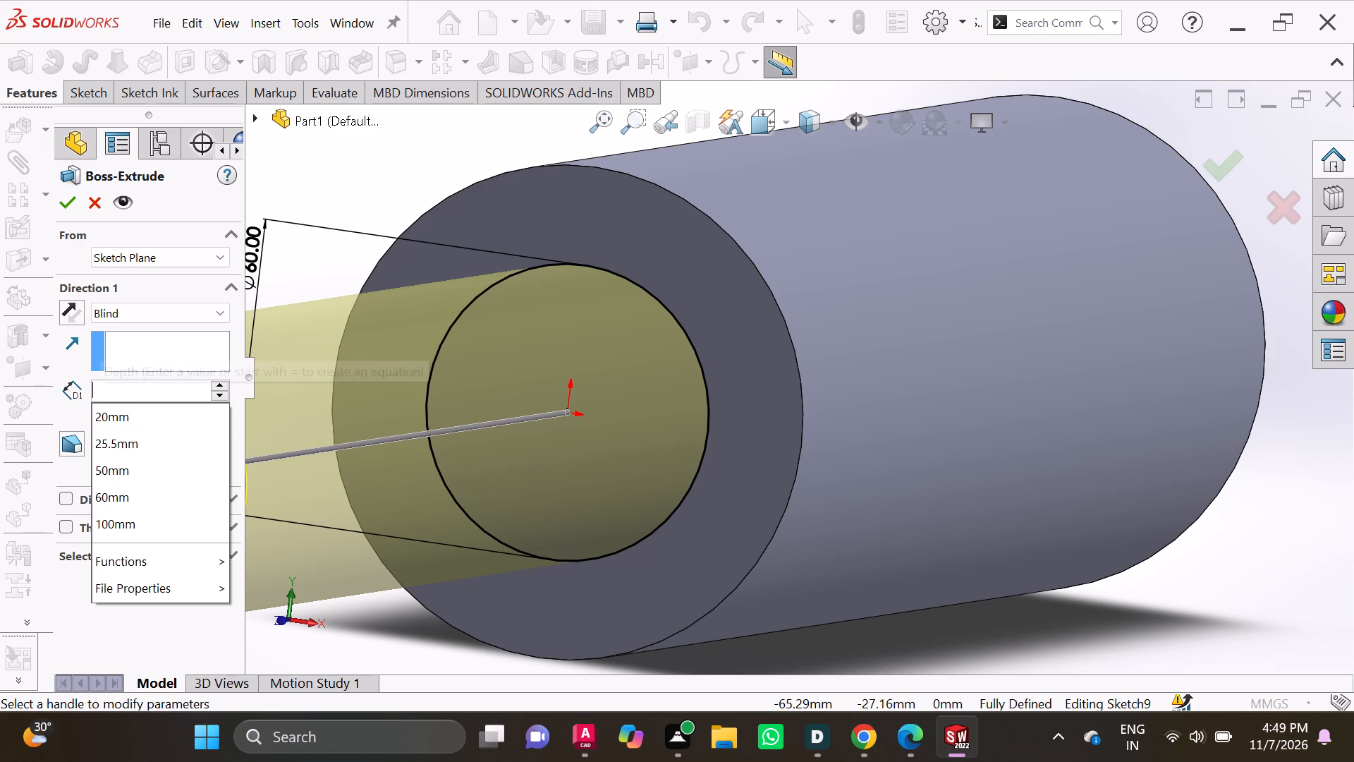
{"action": "type", "text": "80"}
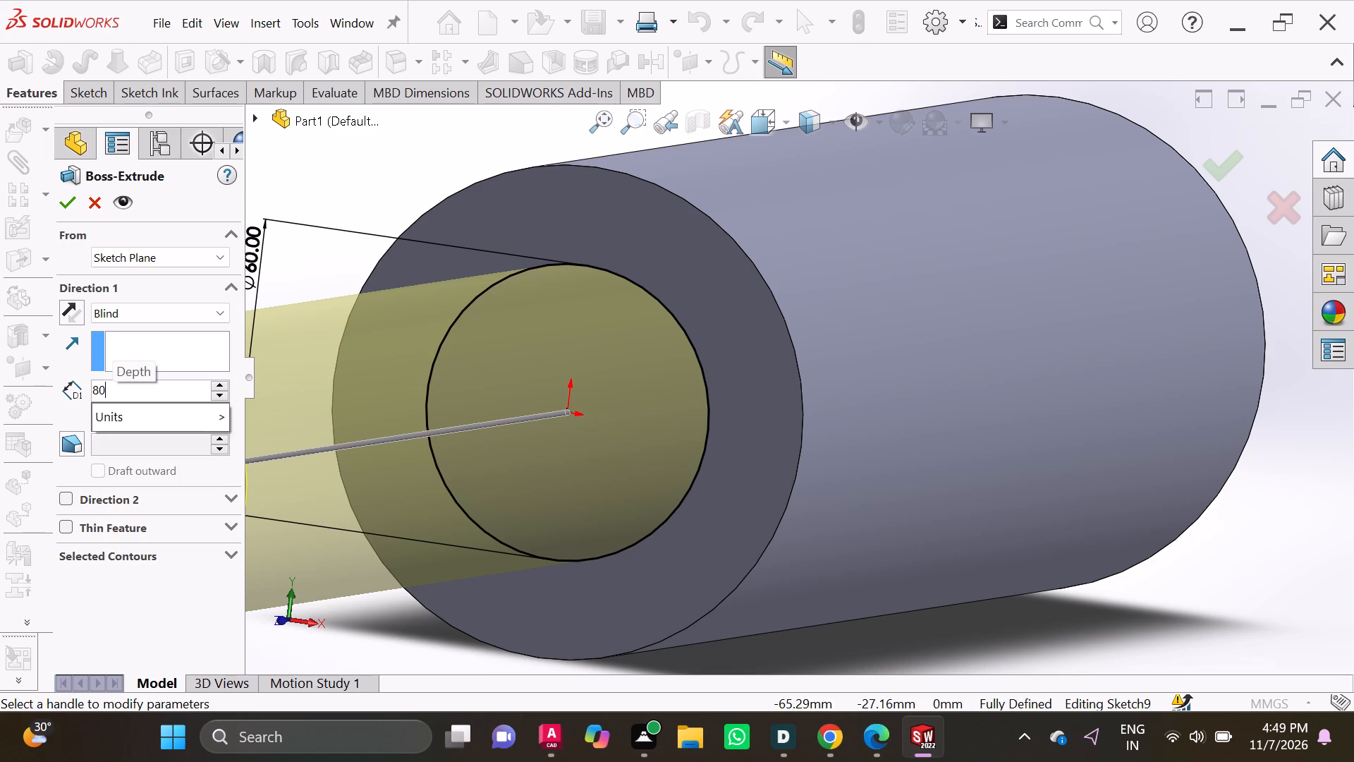
{"action": "left_click", "coordinate": [65, 210]}
{"action": "left_click", "coordinate": [75, 202]}
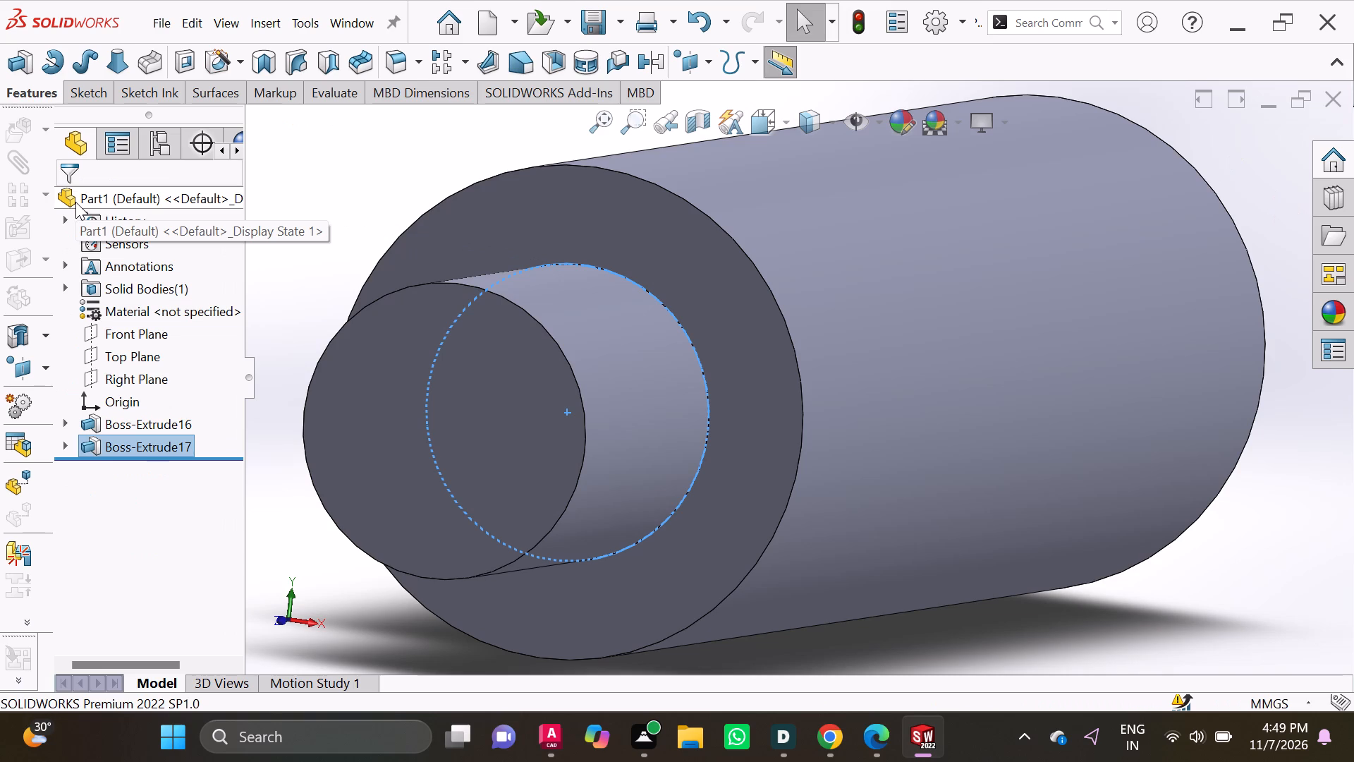
Examine the new 60 mm diameter boss and its junction with the large cylinder from the side and at an angle.
{"action": "scroll", "coordinate": [77, 202], "scroll_direction": "down", "scroll_amount": 1}
{"action": "scroll", "coordinate": [77, 202], "scroll_direction": "up", "scroll_amount": 2}
{"action": "scroll", "coordinate": [391, 312], "scroll_direction": "down", "scroll_amount": 3}
{"action": "scroll", "coordinate": [409, 323], "scroll_direction": "up", "scroll_amount": 3}
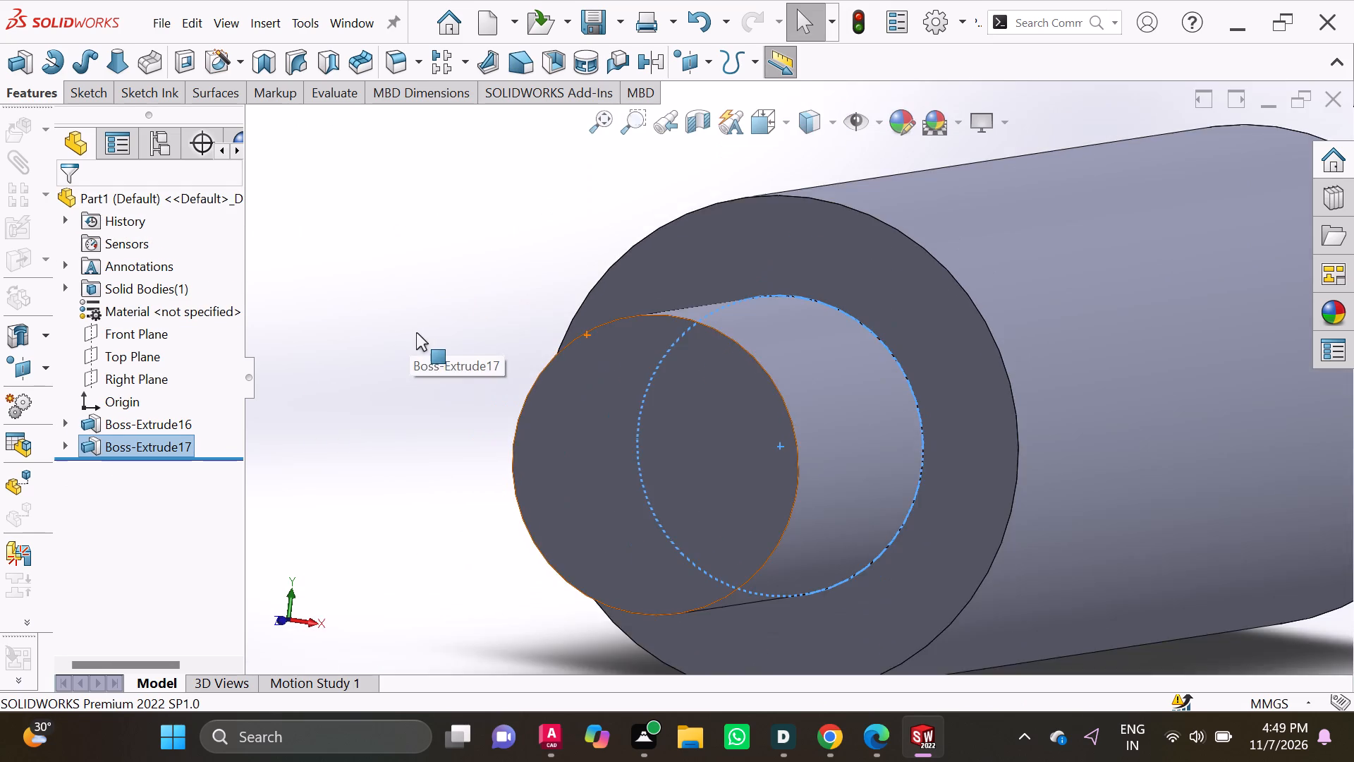
{"action": "scroll", "coordinate": [416, 332], "scroll_direction": "up", "scroll_amount": 2}
{"action": "scroll", "coordinate": [500, 353], "scroll_direction": "down", "scroll_amount": 3}
{"action": "scroll", "coordinate": [501, 353], "scroll_direction": "up", "scroll_amount": 1}
{"action": "scroll", "coordinate": [638, 413], "scroll_direction": "up", "scroll_amount": 1}
{"action": "scroll", "coordinate": [857, 400], "scroll_direction": "up", "scroll_amount": 3}
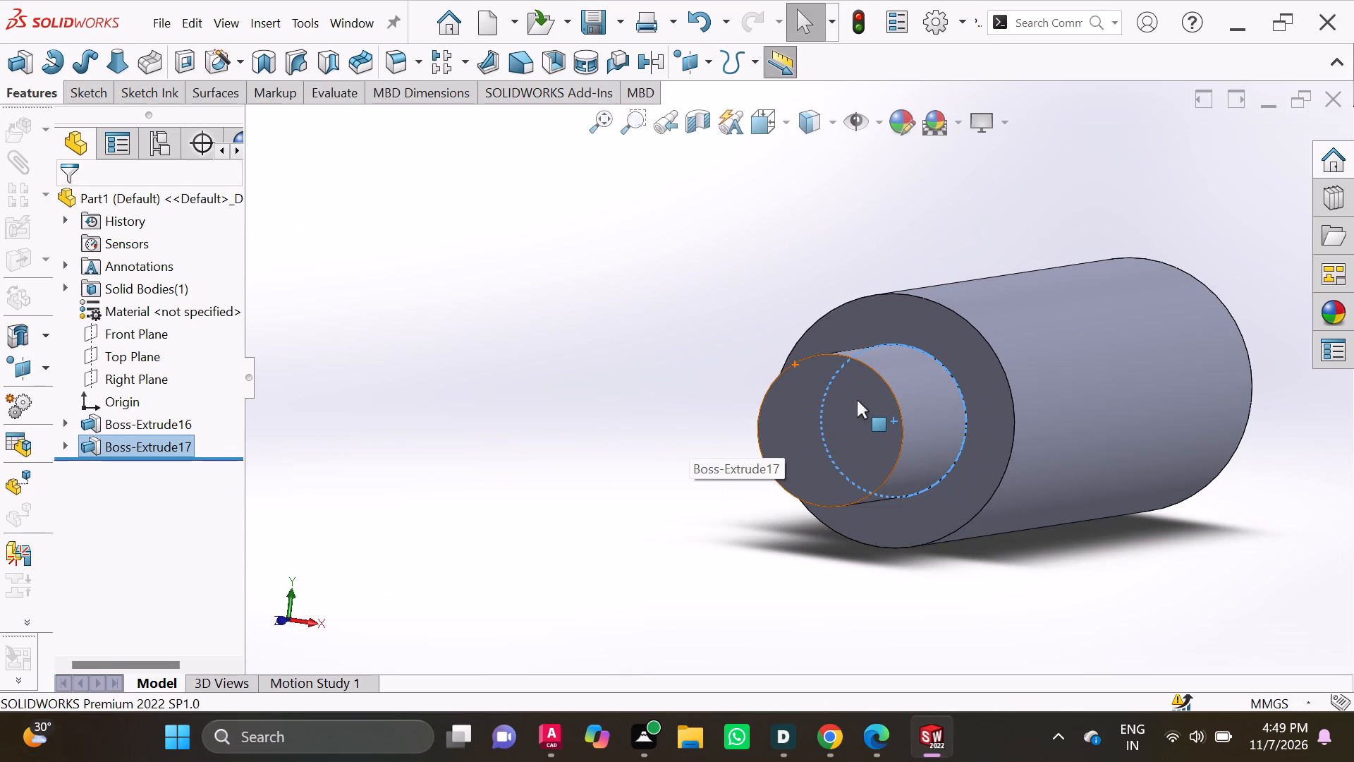
{"action": "middle_click_drag", "start_coordinate": [846, 397], "coordinate": [746, 373]}
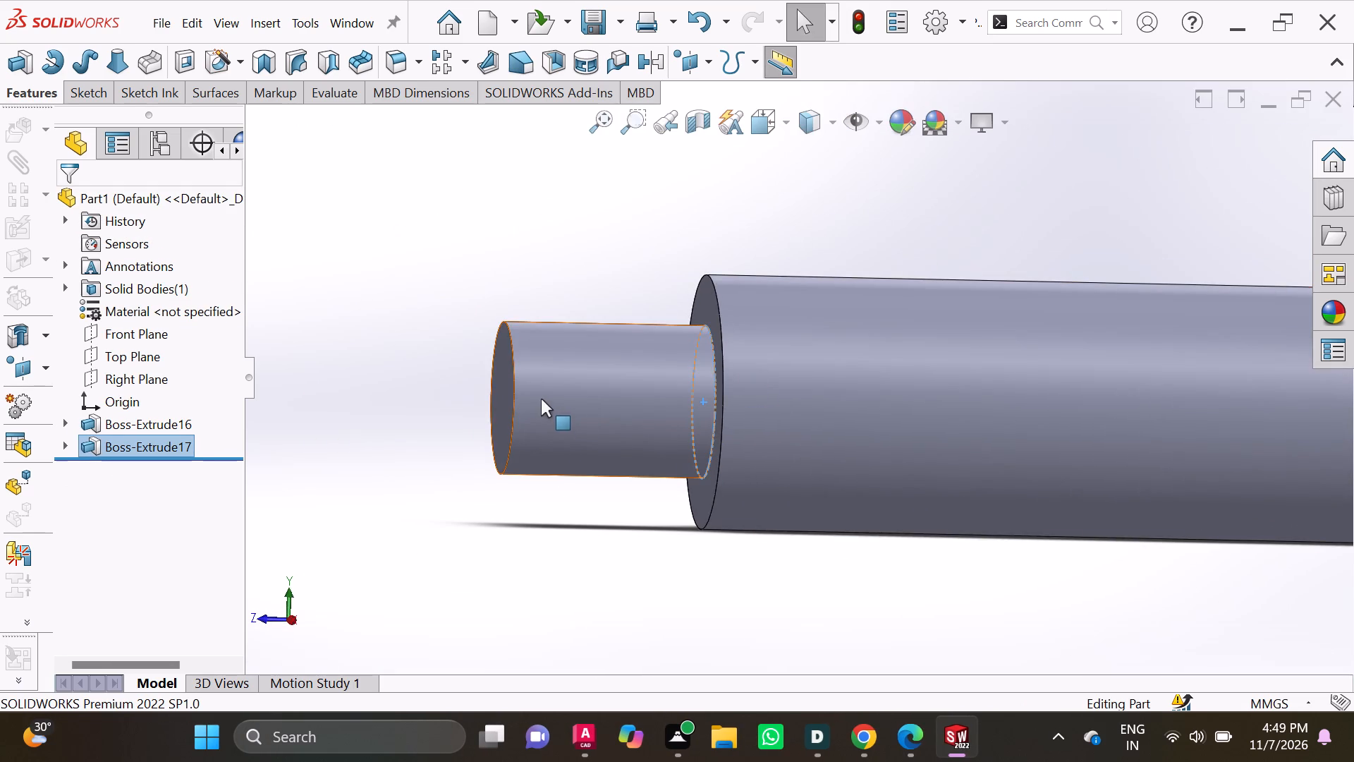
{"action": "middle_click_drag", "start_coordinate": [539, 394], "coordinate": [579, 449]}
{"action": "scroll", "coordinate": [539, 394], "scroll_direction": "up", "scroll_amount": 1}
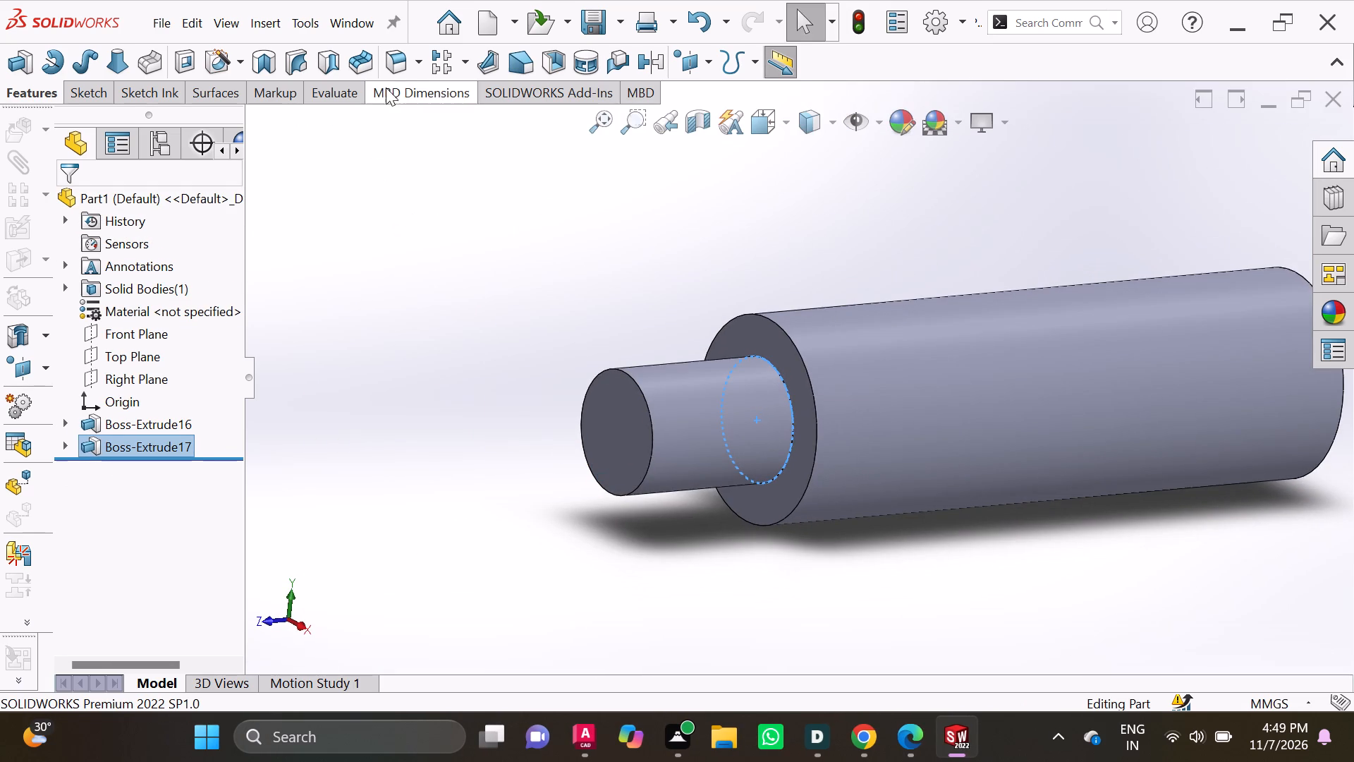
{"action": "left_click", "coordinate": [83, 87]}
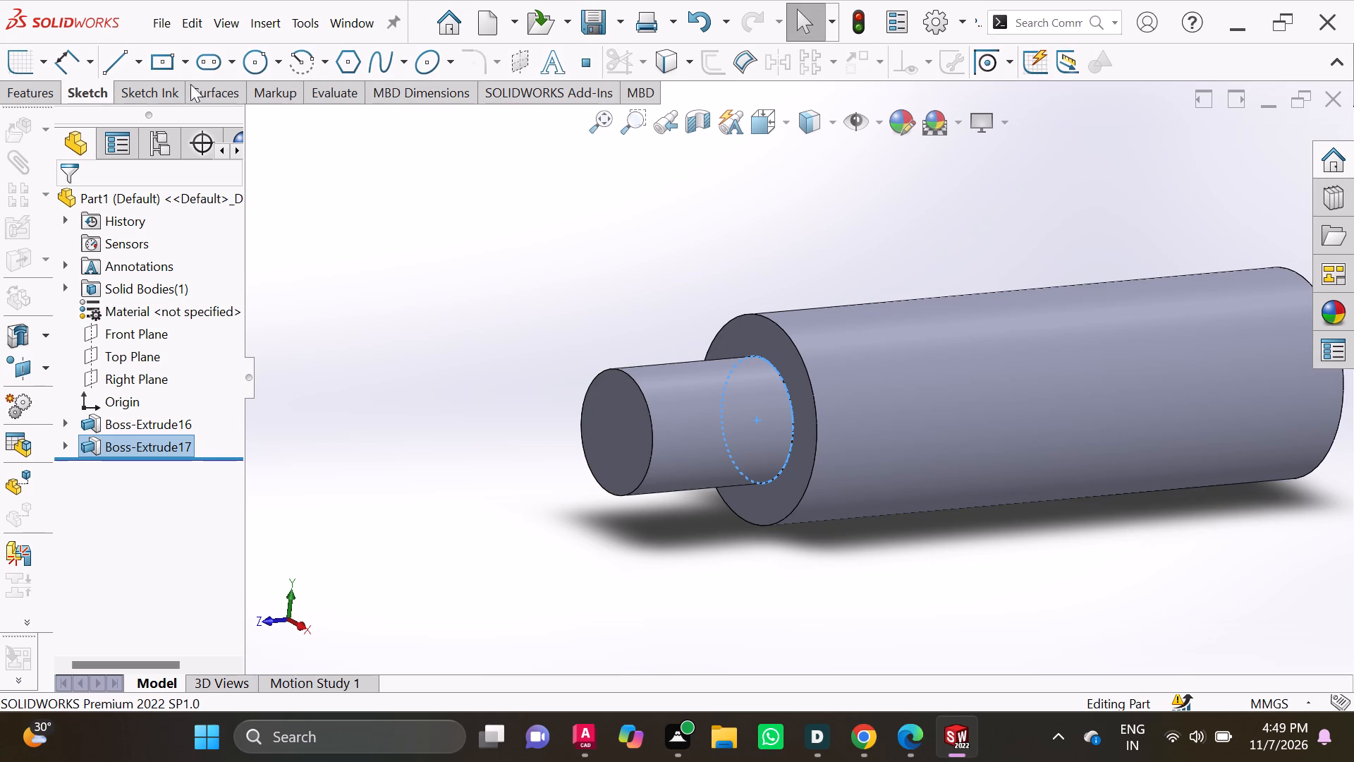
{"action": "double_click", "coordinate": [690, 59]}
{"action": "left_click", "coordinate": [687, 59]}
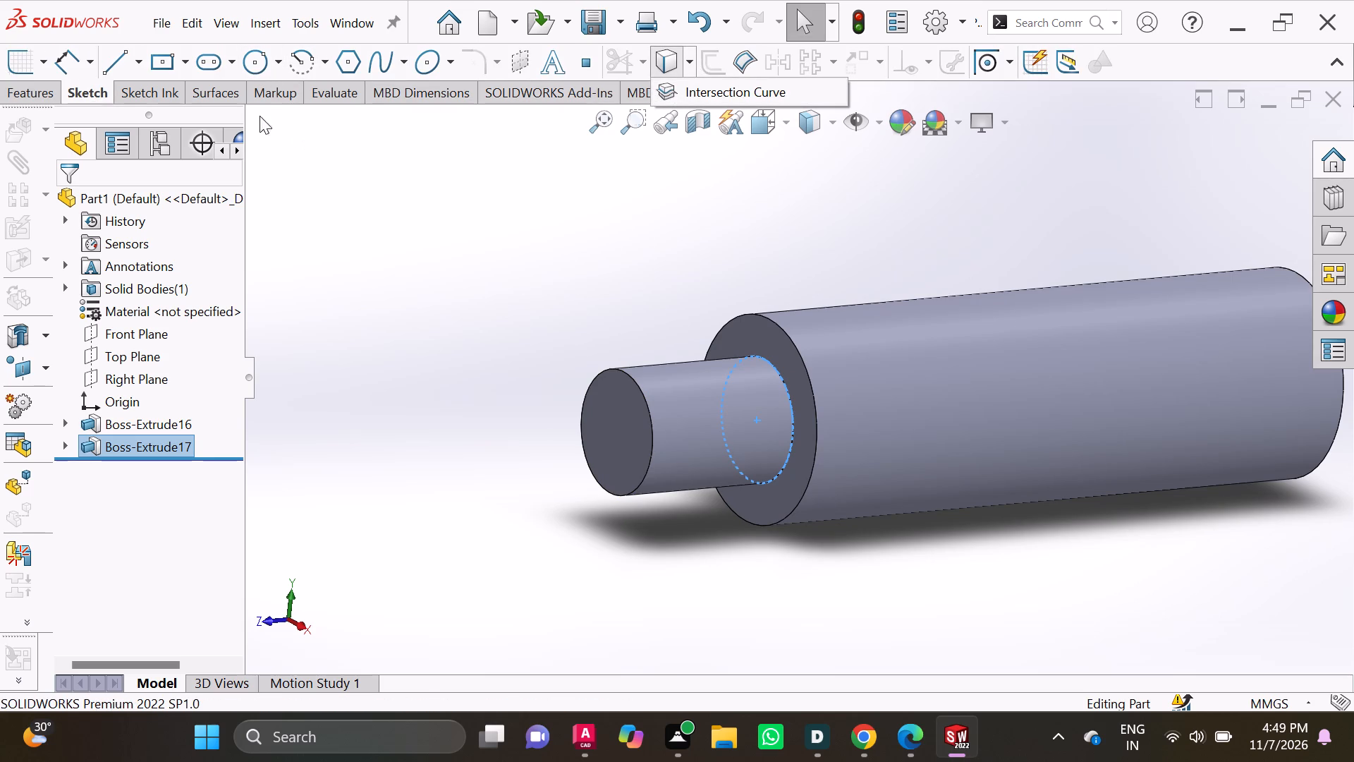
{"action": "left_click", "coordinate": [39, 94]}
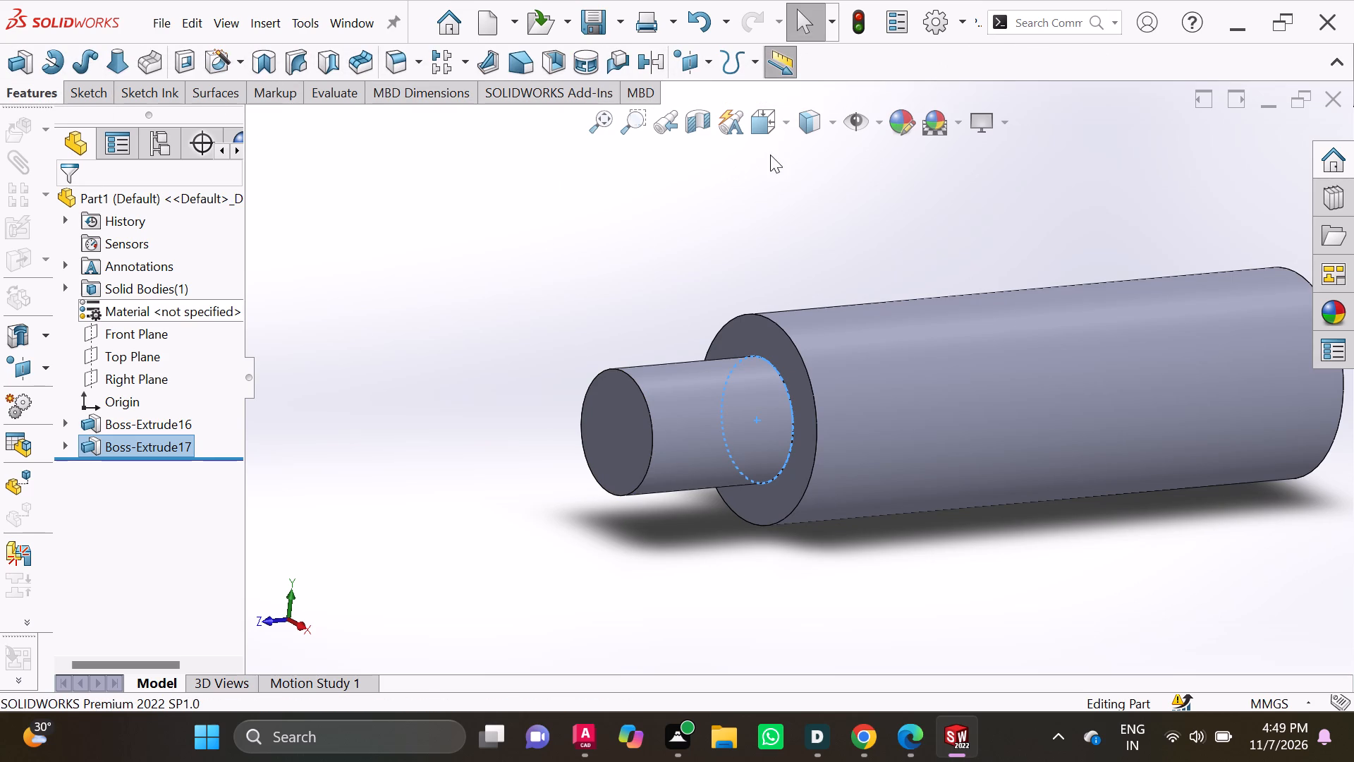
Orient the view normal to the 60 mm boss's end face.
{"action": "left_click", "coordinate": [781, 136]}
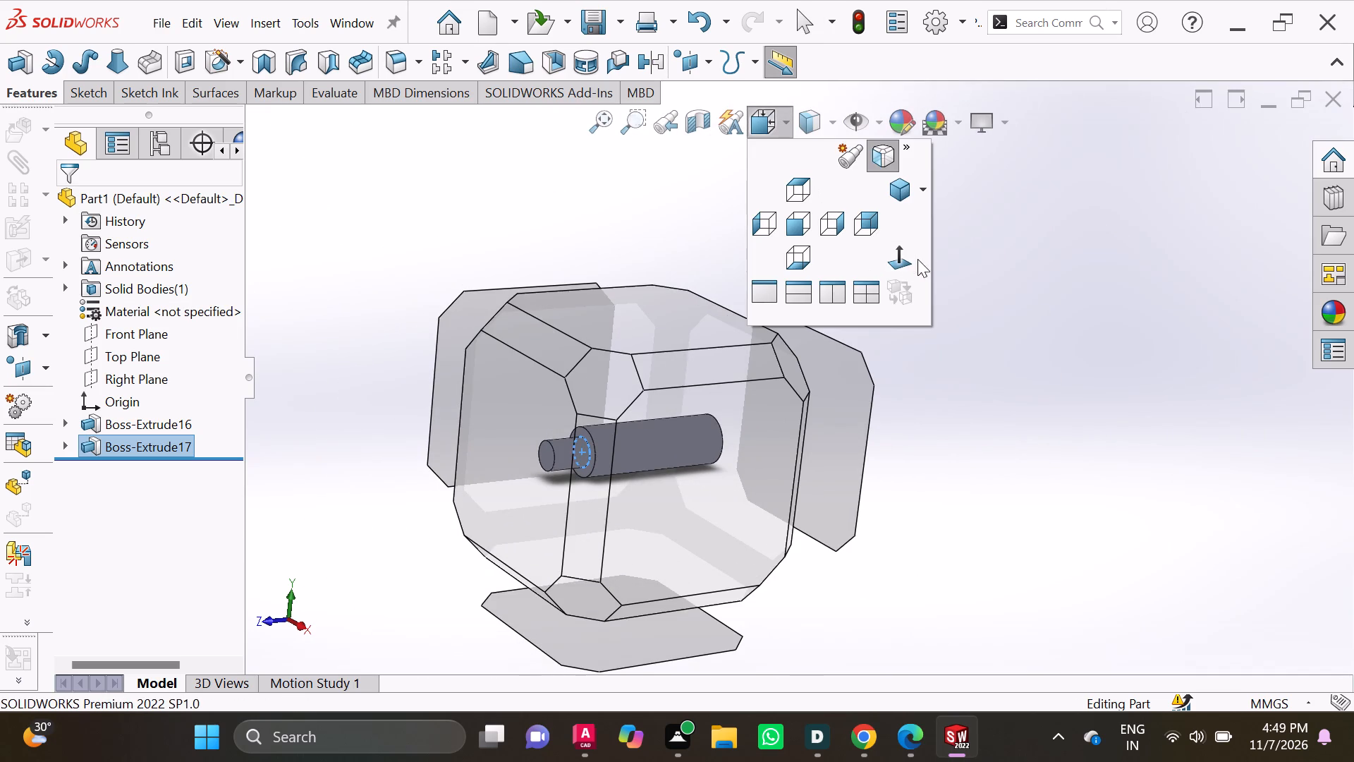
{"action": "left_click", "coordinate": [894, 265]}
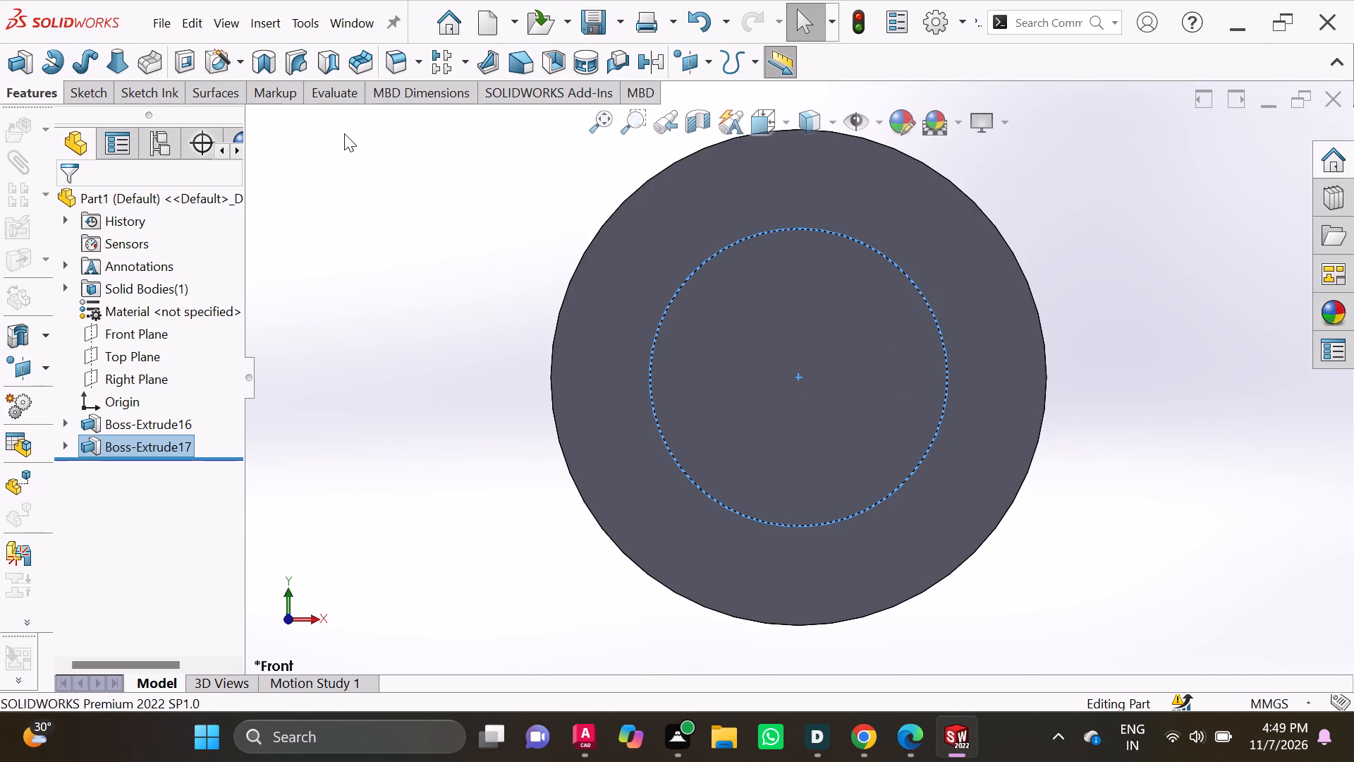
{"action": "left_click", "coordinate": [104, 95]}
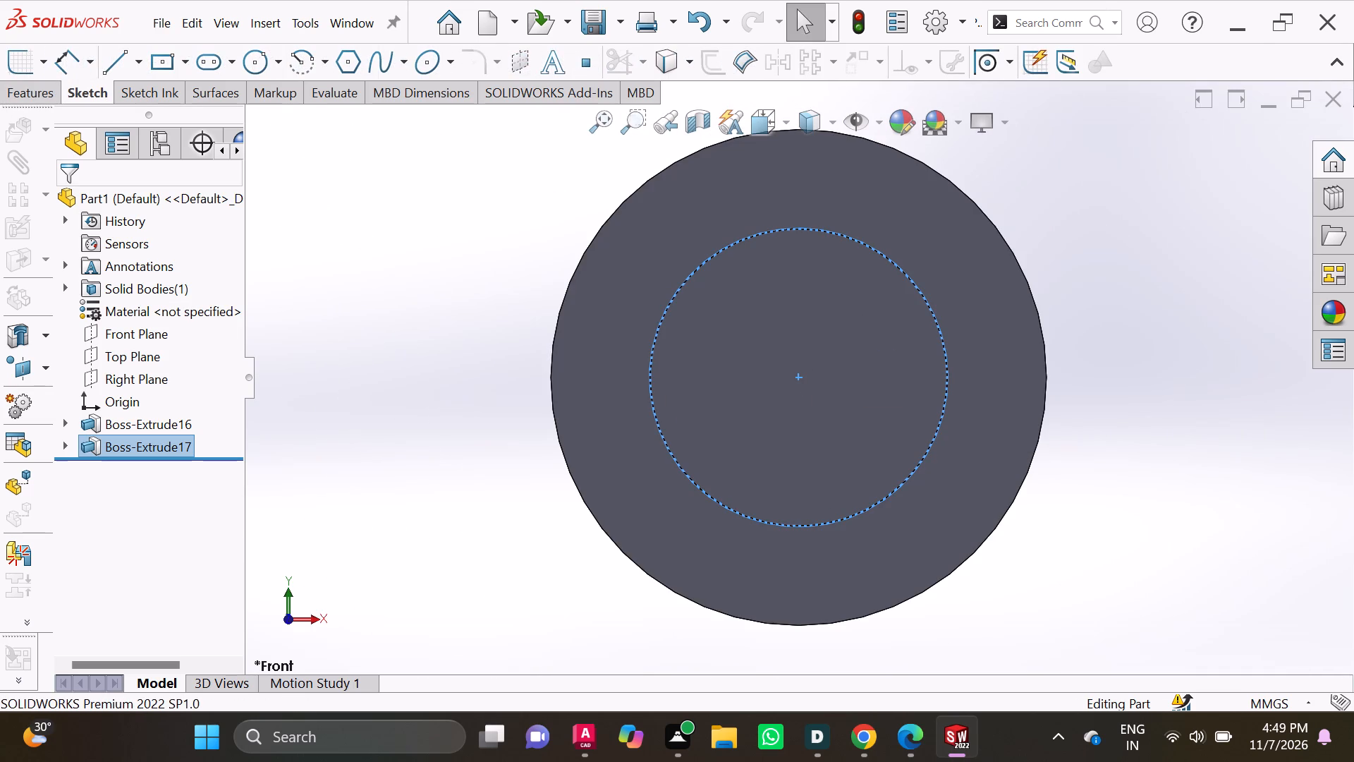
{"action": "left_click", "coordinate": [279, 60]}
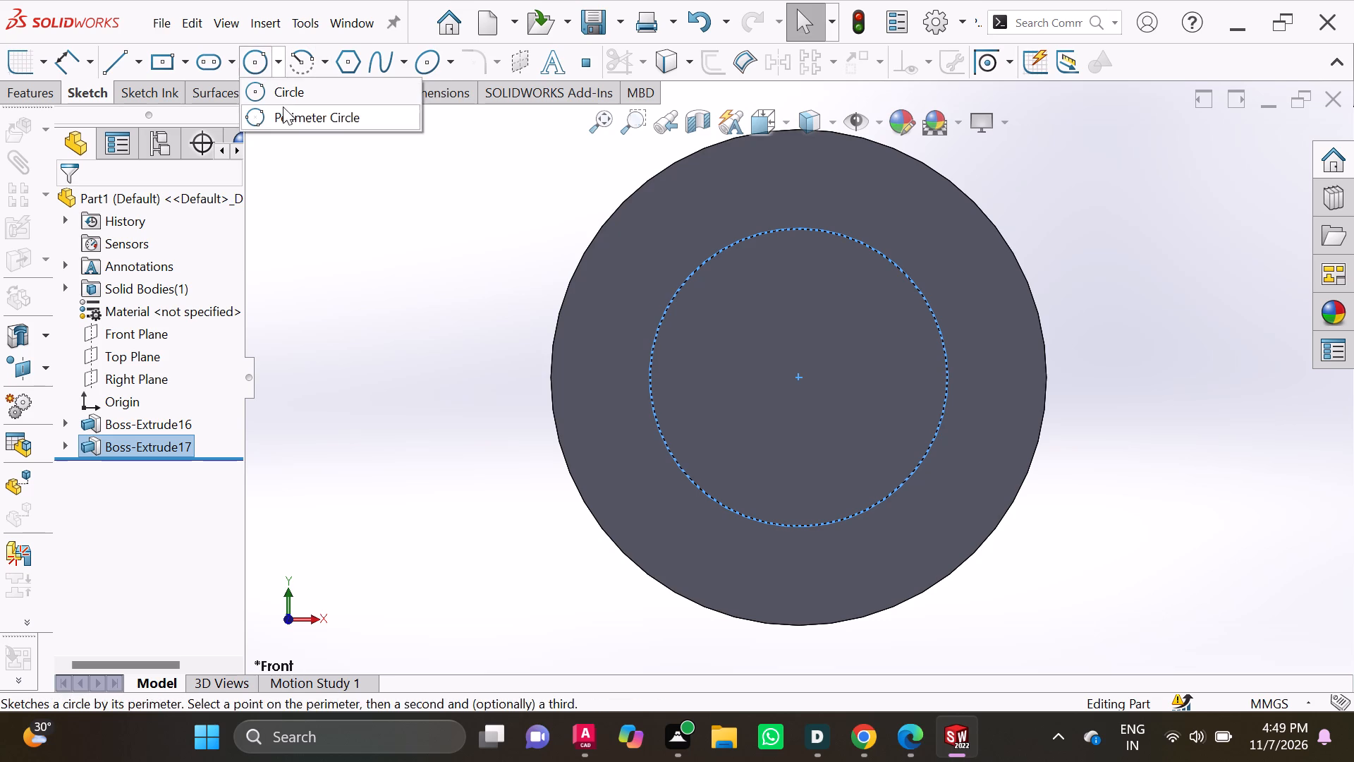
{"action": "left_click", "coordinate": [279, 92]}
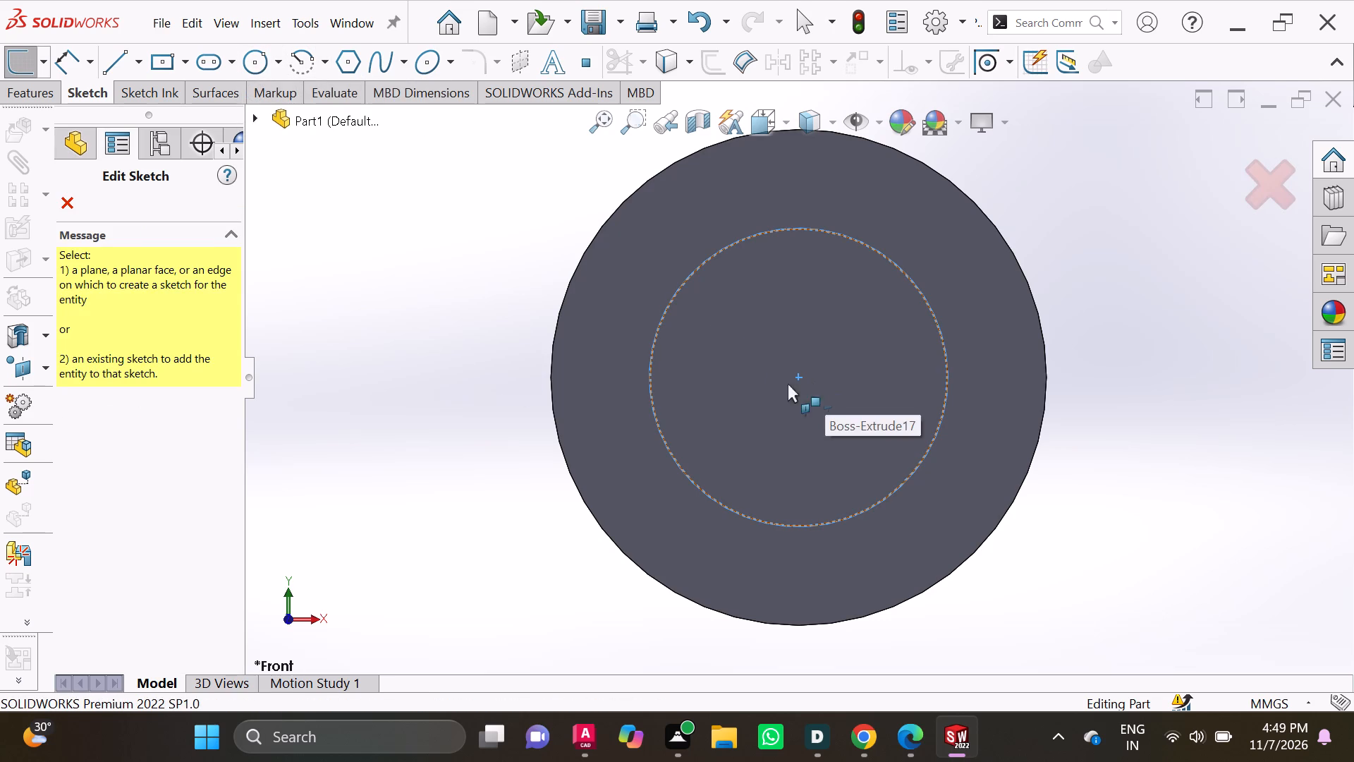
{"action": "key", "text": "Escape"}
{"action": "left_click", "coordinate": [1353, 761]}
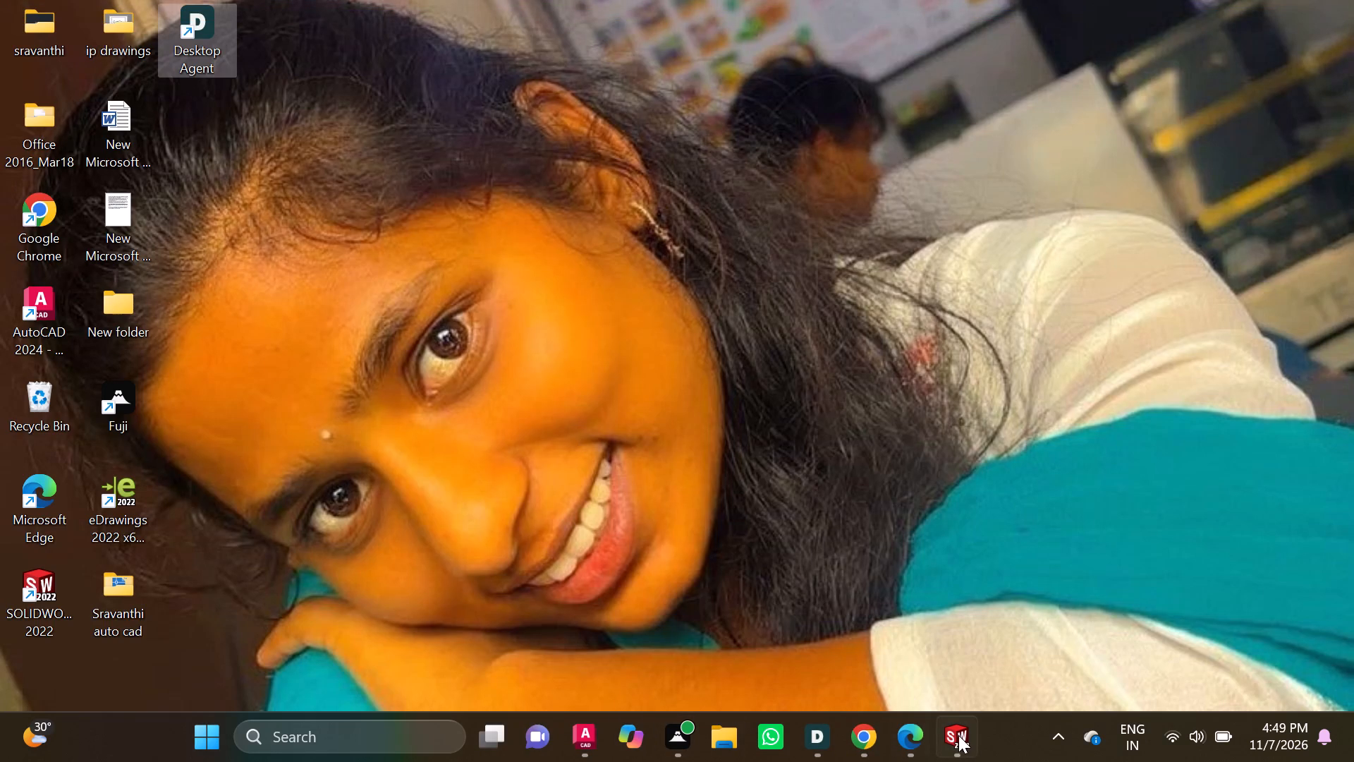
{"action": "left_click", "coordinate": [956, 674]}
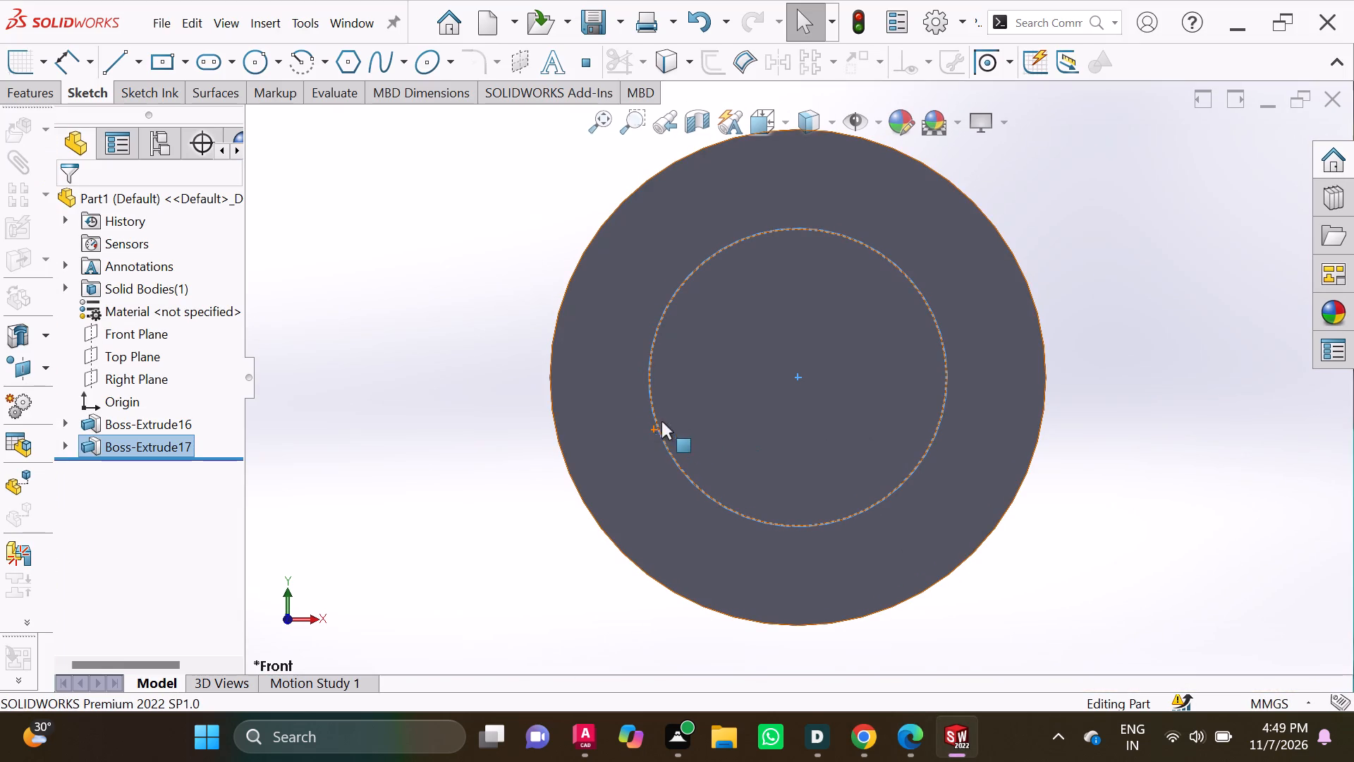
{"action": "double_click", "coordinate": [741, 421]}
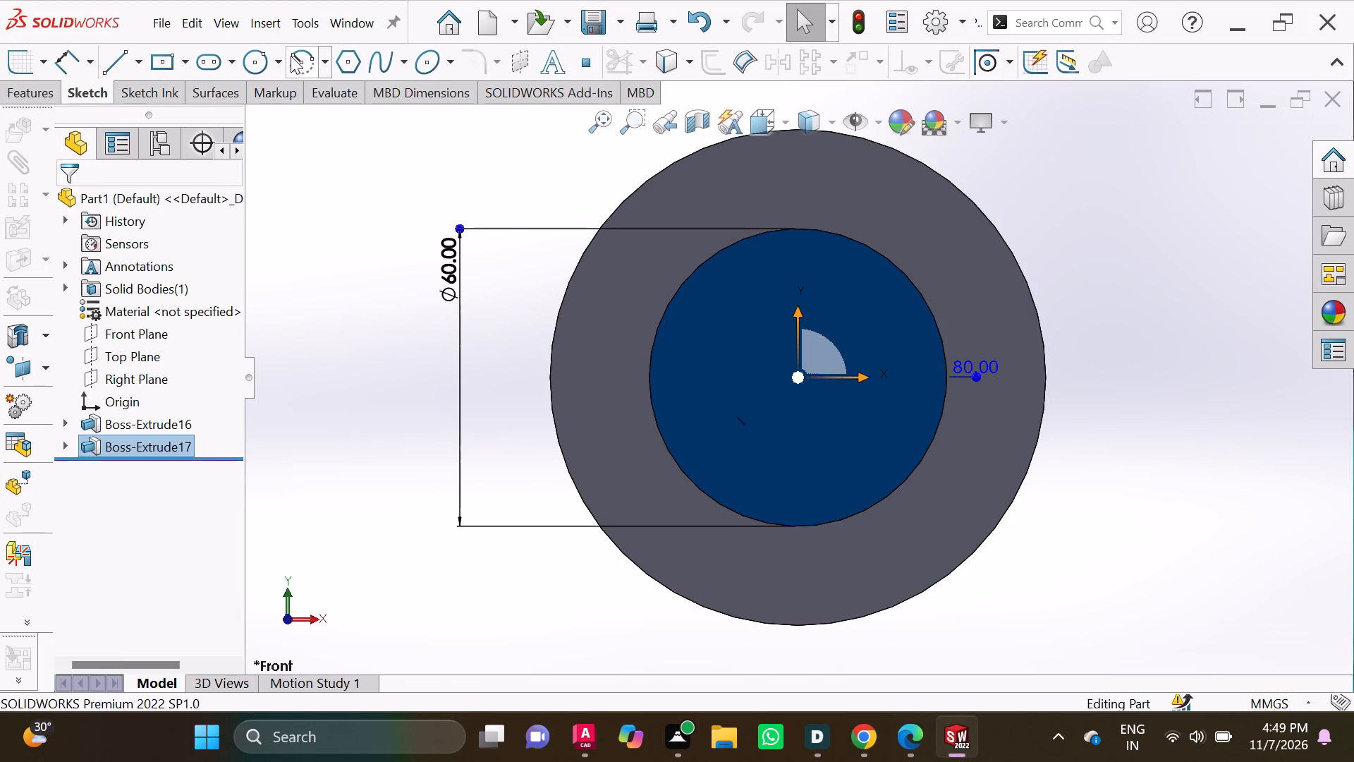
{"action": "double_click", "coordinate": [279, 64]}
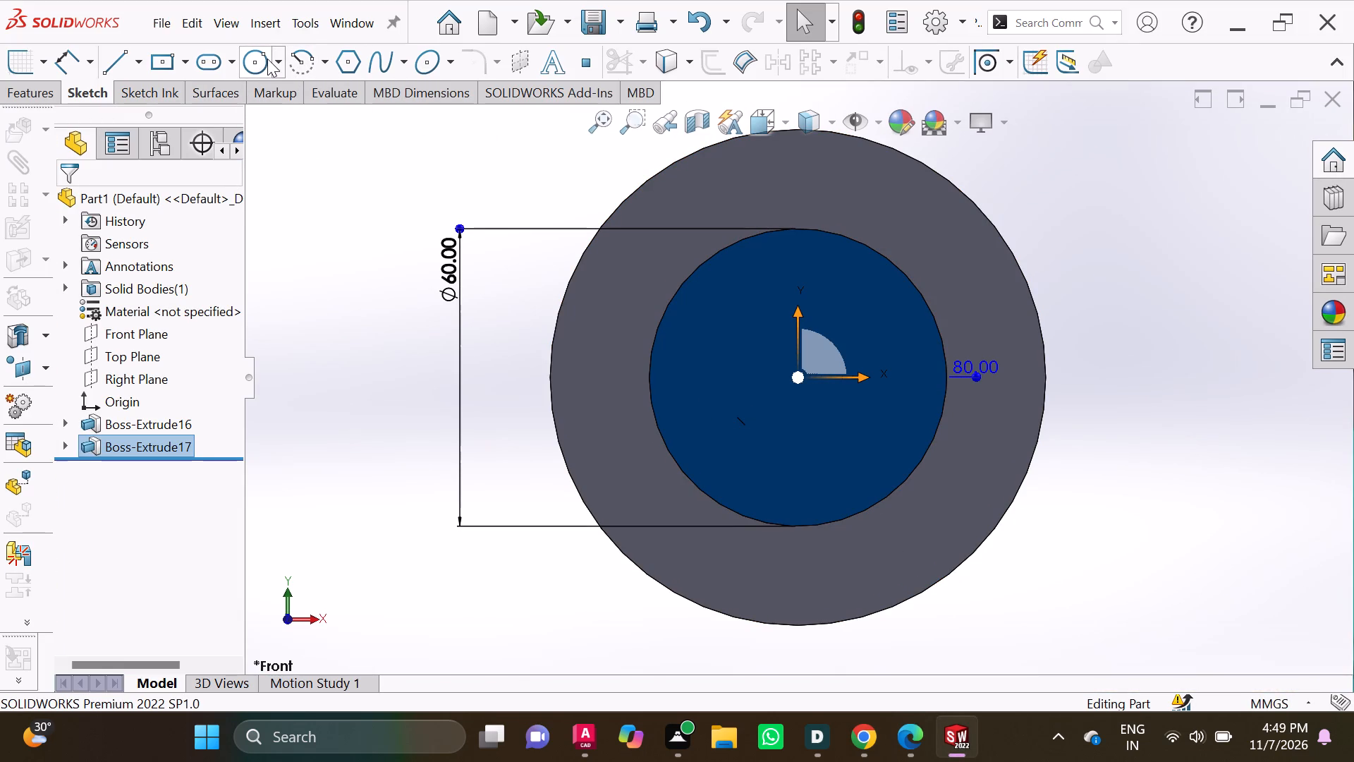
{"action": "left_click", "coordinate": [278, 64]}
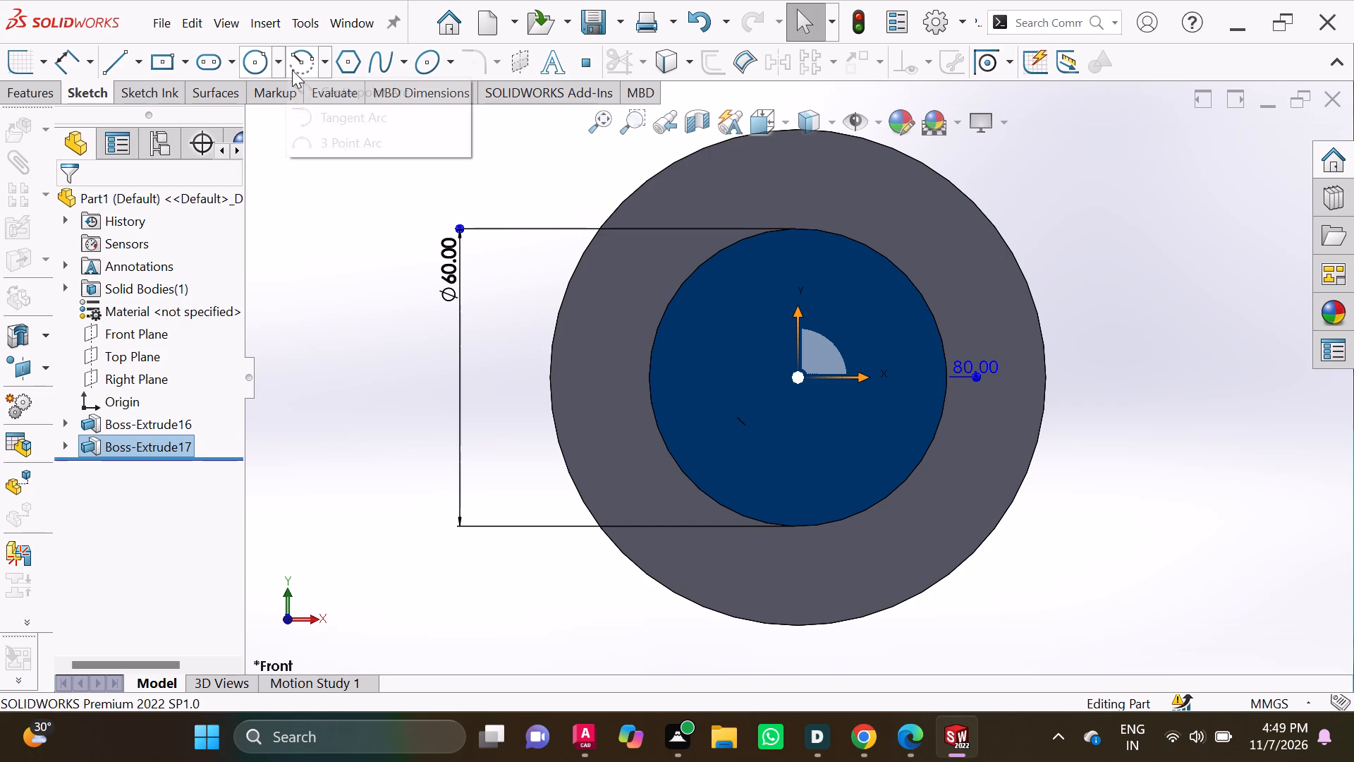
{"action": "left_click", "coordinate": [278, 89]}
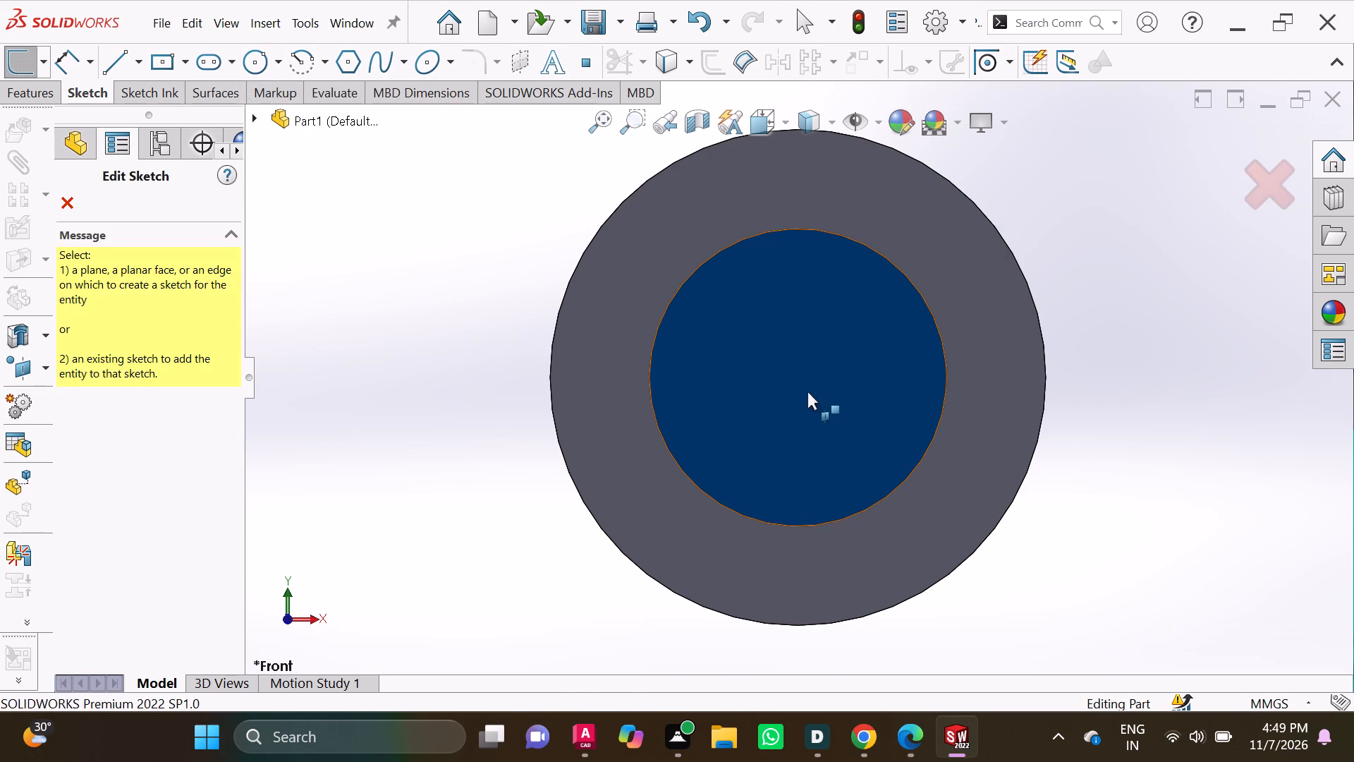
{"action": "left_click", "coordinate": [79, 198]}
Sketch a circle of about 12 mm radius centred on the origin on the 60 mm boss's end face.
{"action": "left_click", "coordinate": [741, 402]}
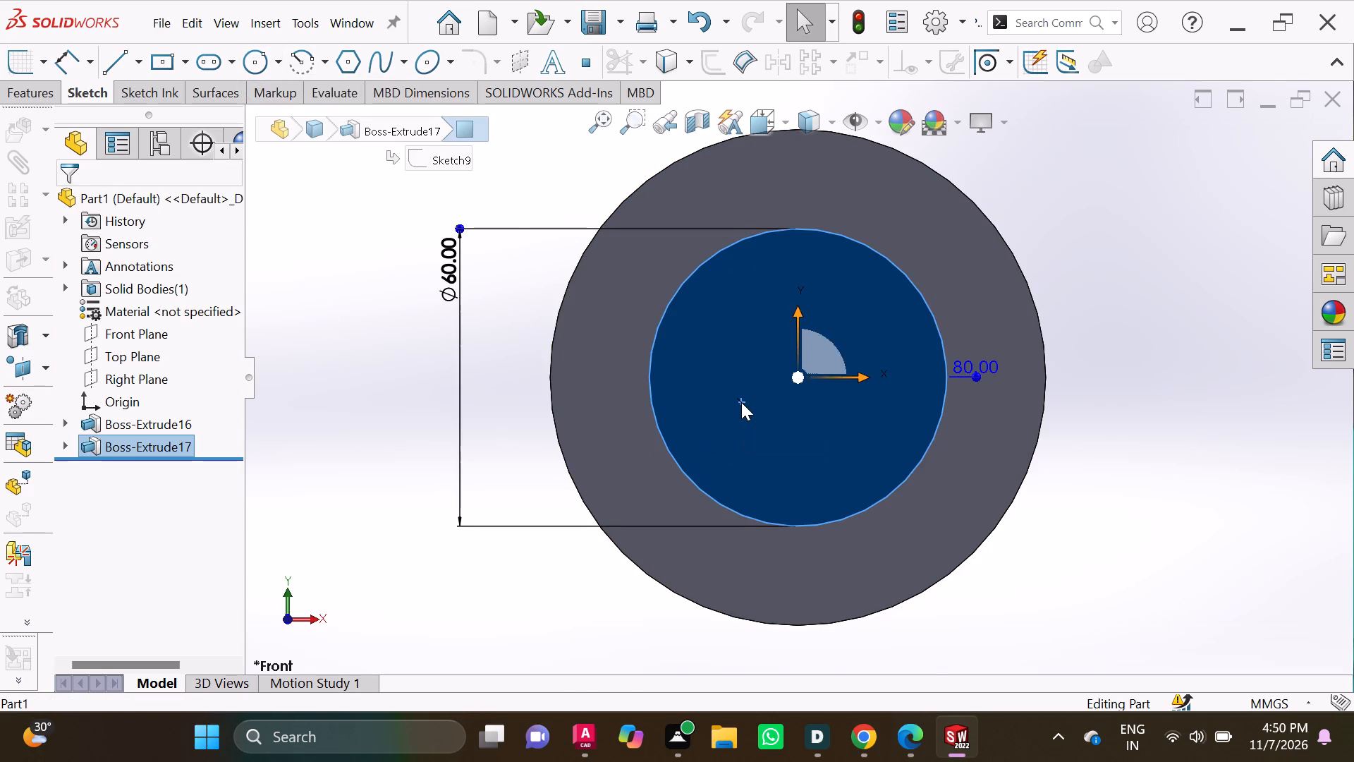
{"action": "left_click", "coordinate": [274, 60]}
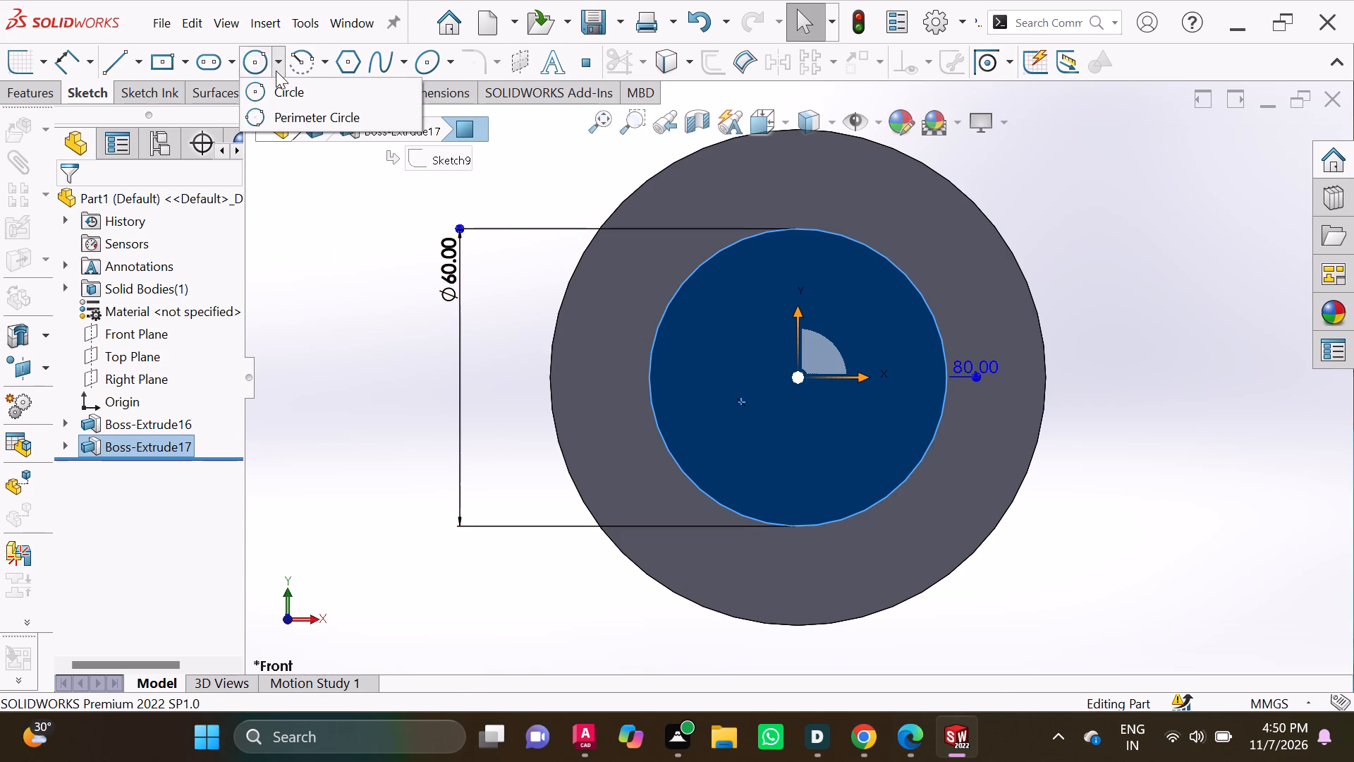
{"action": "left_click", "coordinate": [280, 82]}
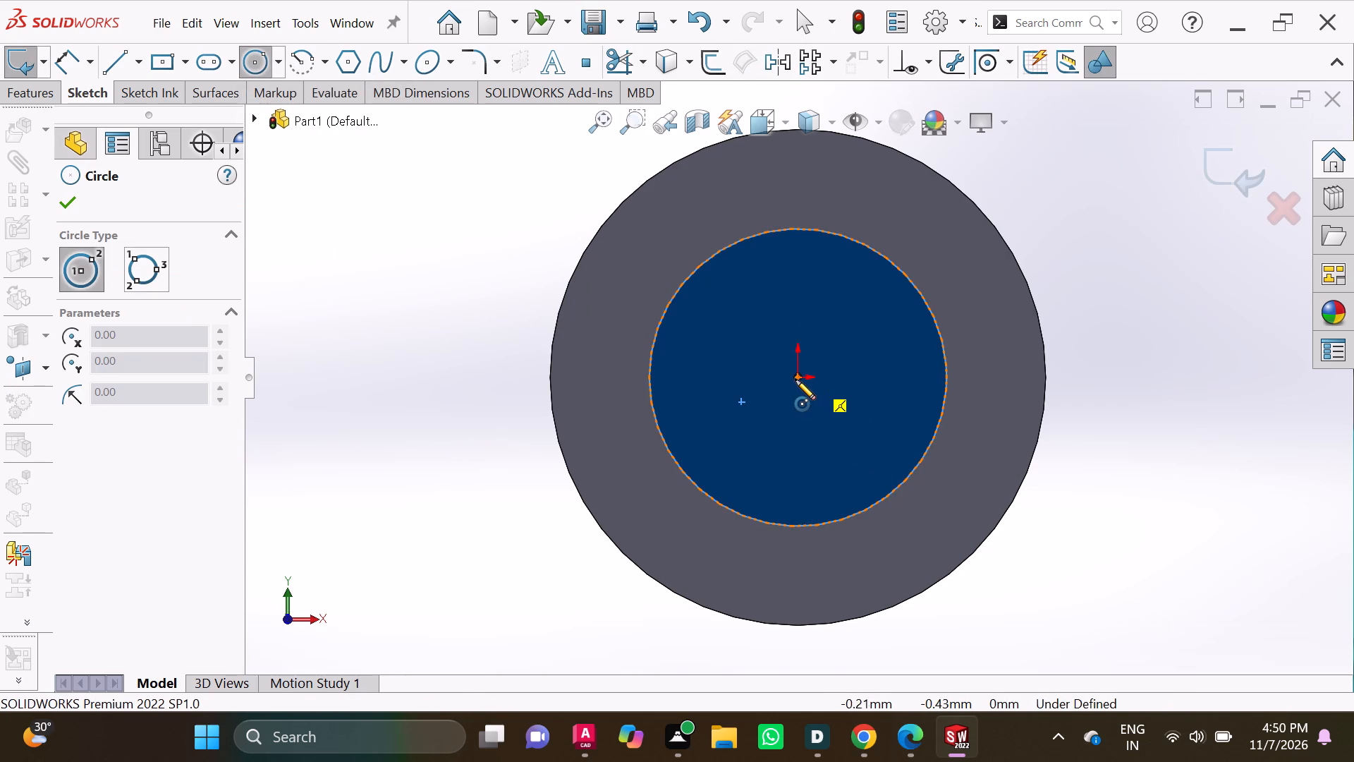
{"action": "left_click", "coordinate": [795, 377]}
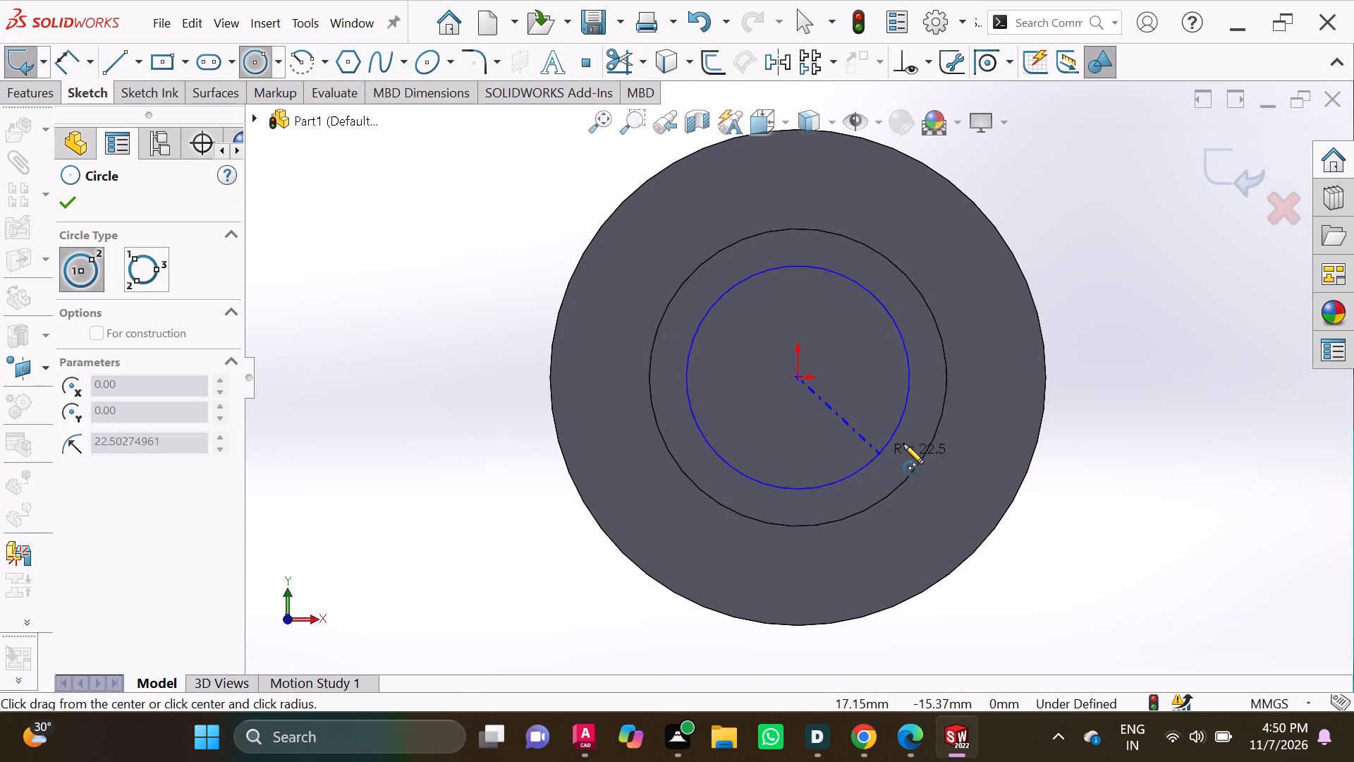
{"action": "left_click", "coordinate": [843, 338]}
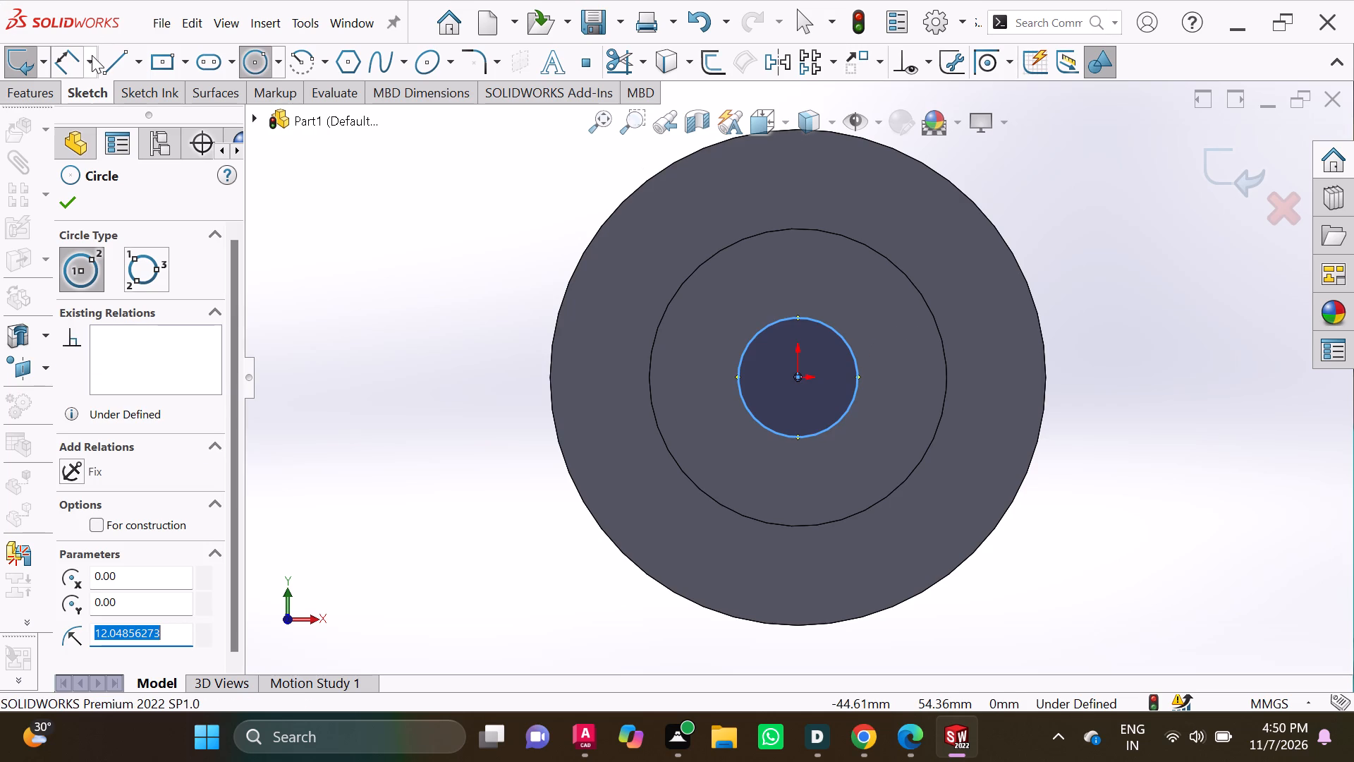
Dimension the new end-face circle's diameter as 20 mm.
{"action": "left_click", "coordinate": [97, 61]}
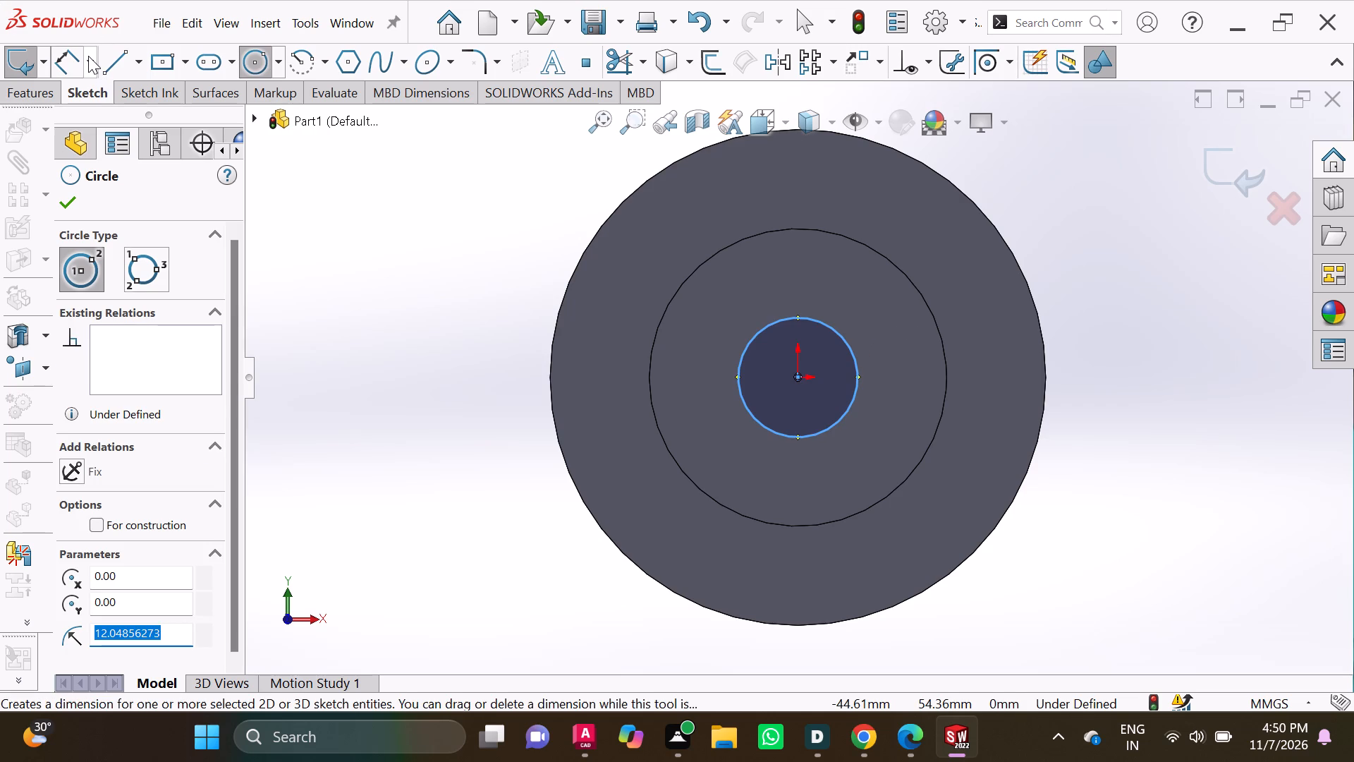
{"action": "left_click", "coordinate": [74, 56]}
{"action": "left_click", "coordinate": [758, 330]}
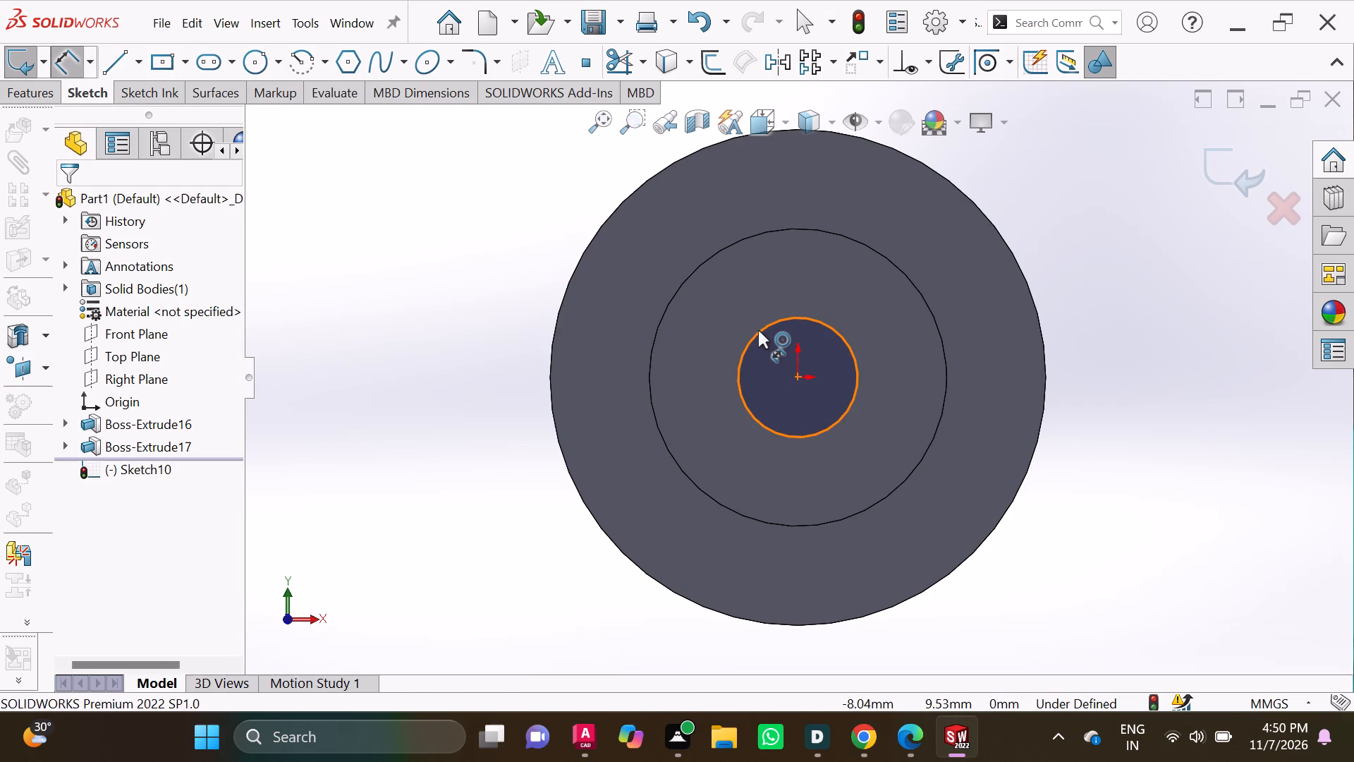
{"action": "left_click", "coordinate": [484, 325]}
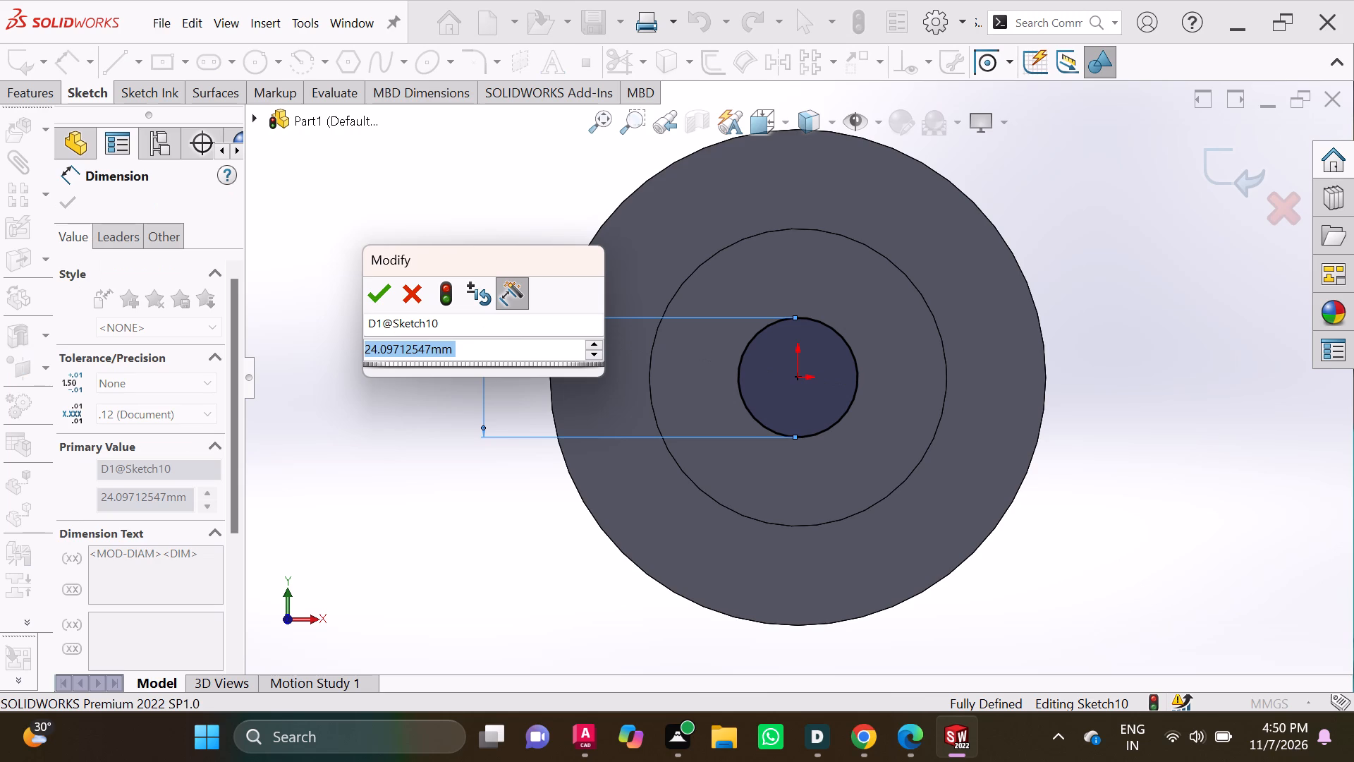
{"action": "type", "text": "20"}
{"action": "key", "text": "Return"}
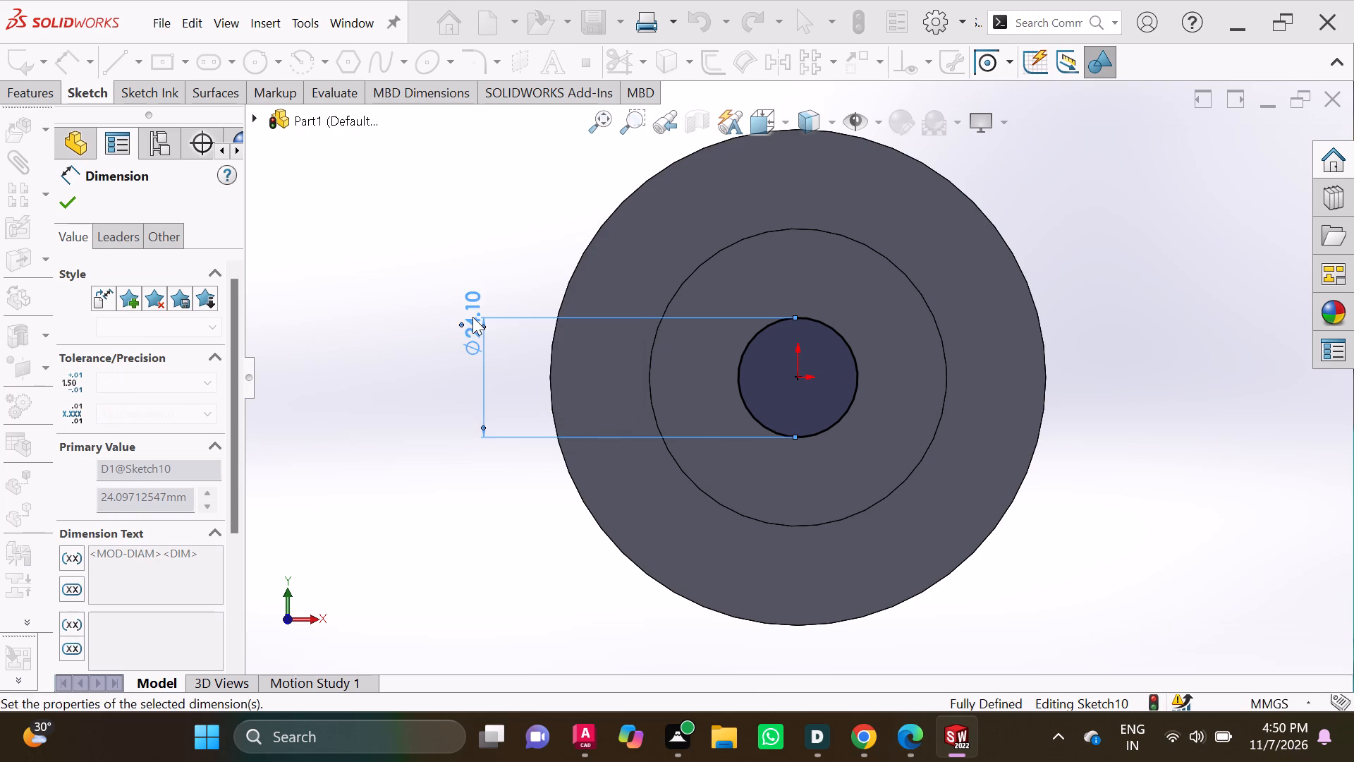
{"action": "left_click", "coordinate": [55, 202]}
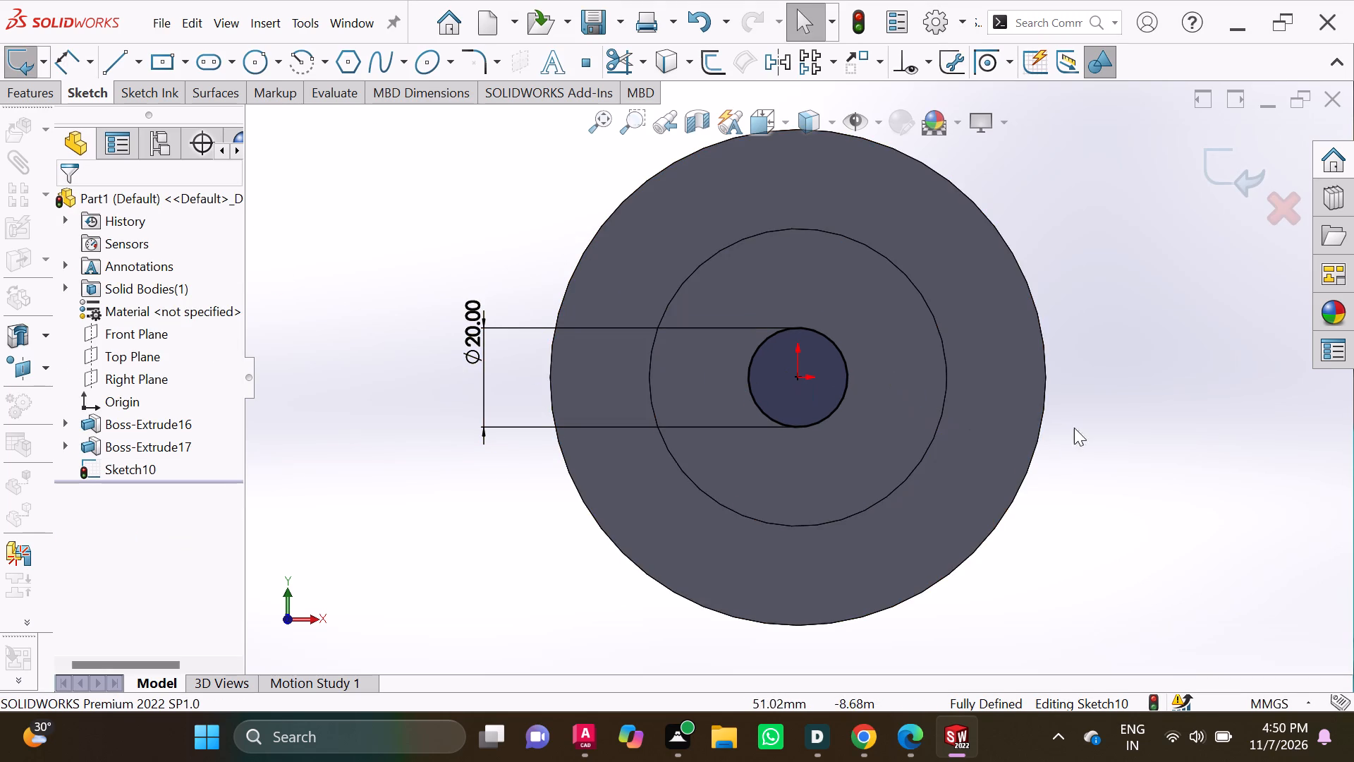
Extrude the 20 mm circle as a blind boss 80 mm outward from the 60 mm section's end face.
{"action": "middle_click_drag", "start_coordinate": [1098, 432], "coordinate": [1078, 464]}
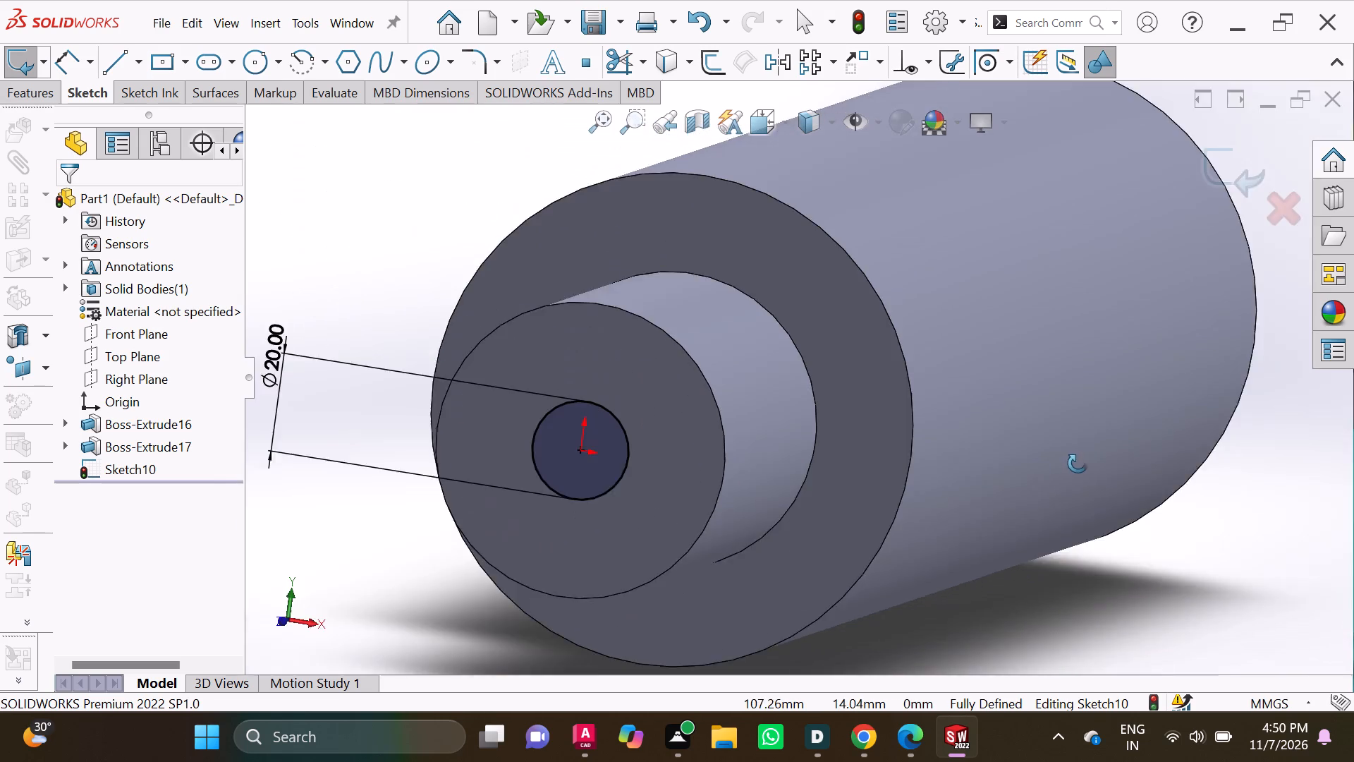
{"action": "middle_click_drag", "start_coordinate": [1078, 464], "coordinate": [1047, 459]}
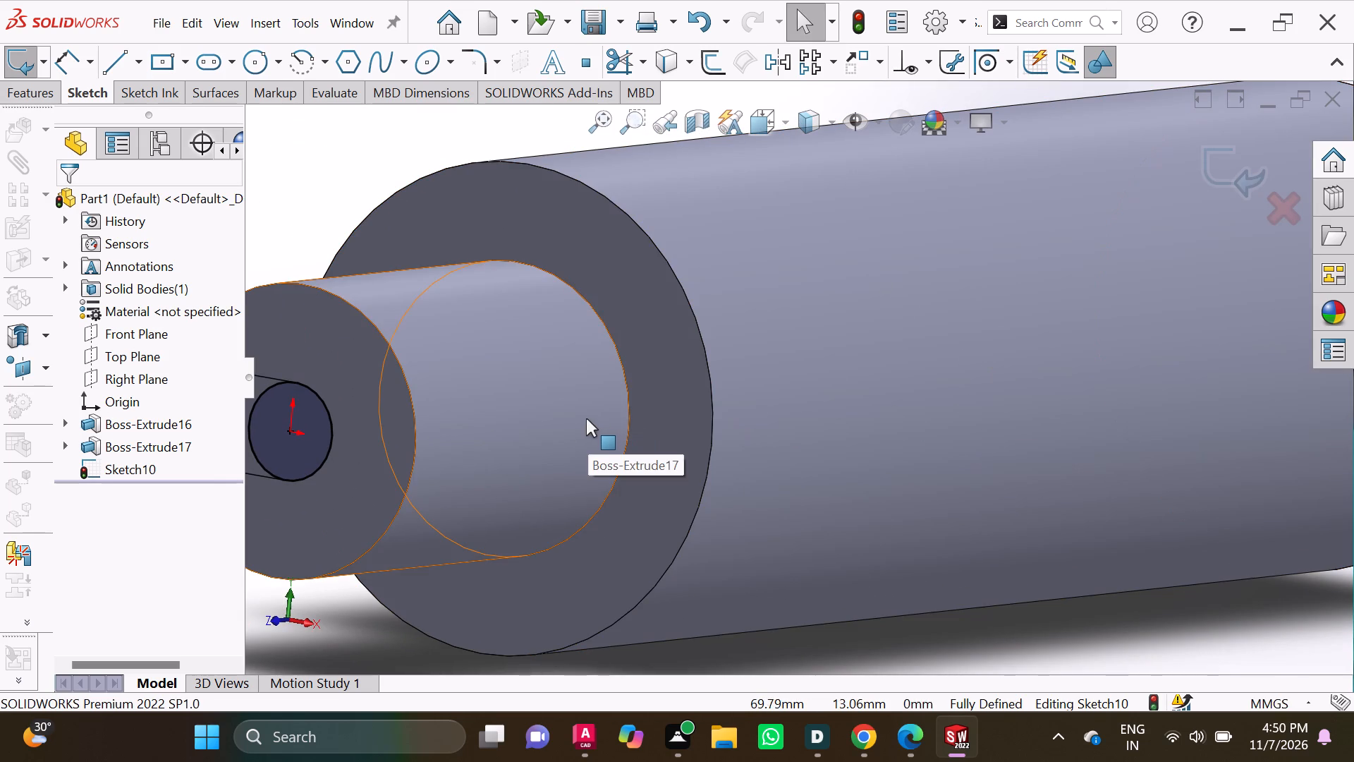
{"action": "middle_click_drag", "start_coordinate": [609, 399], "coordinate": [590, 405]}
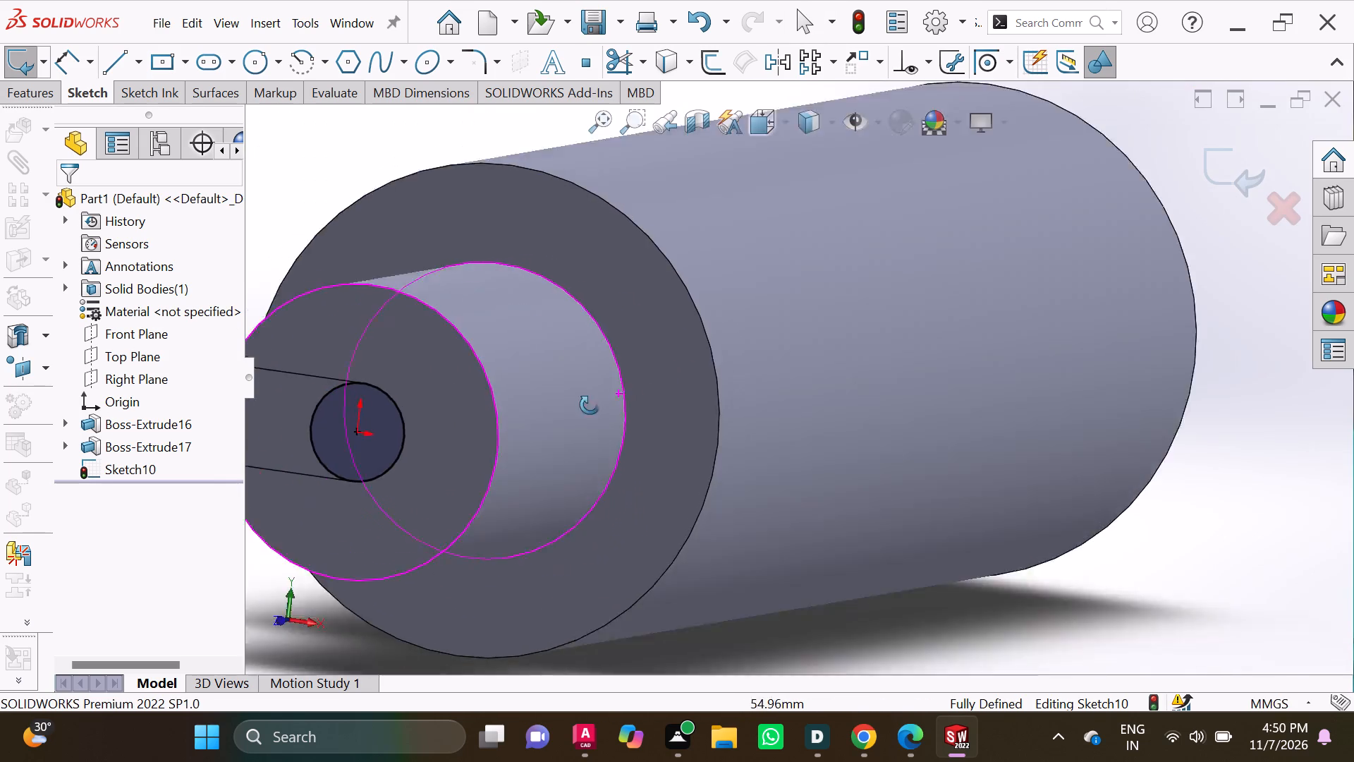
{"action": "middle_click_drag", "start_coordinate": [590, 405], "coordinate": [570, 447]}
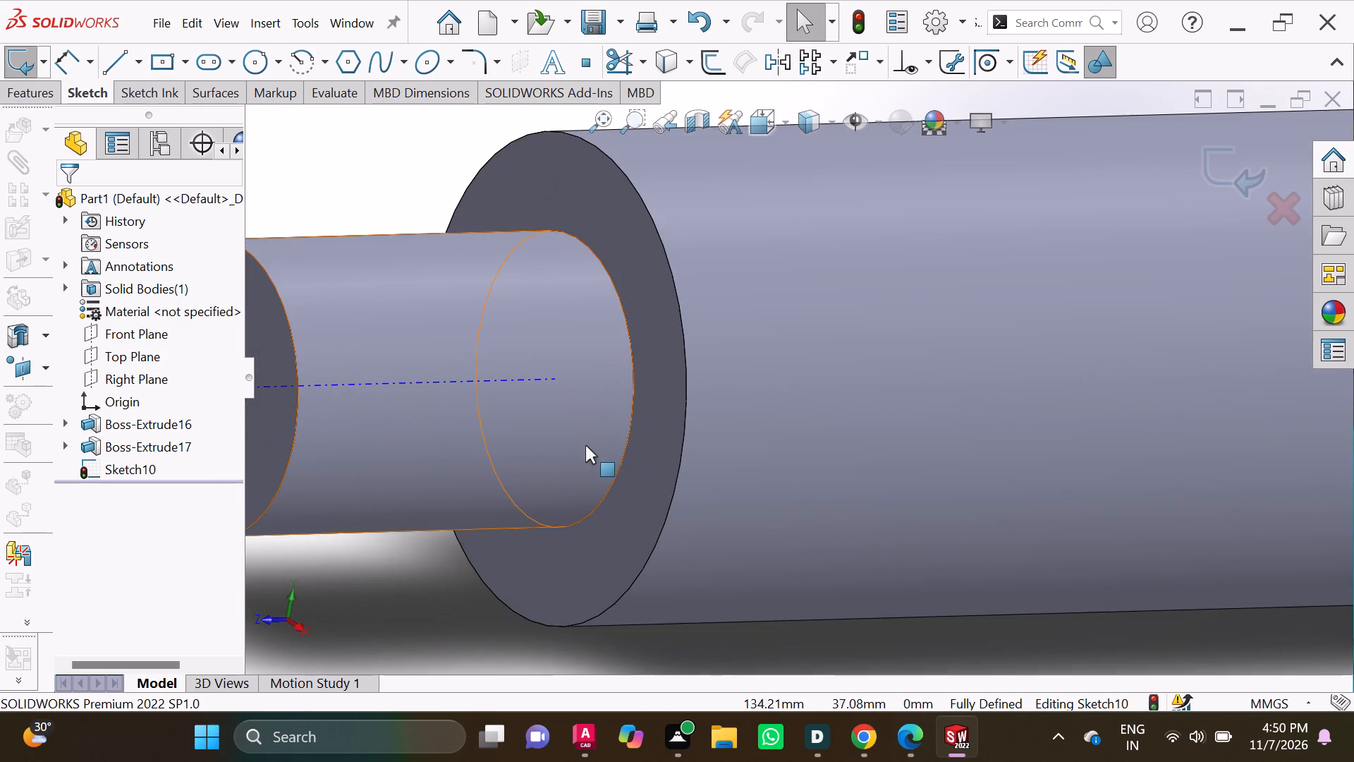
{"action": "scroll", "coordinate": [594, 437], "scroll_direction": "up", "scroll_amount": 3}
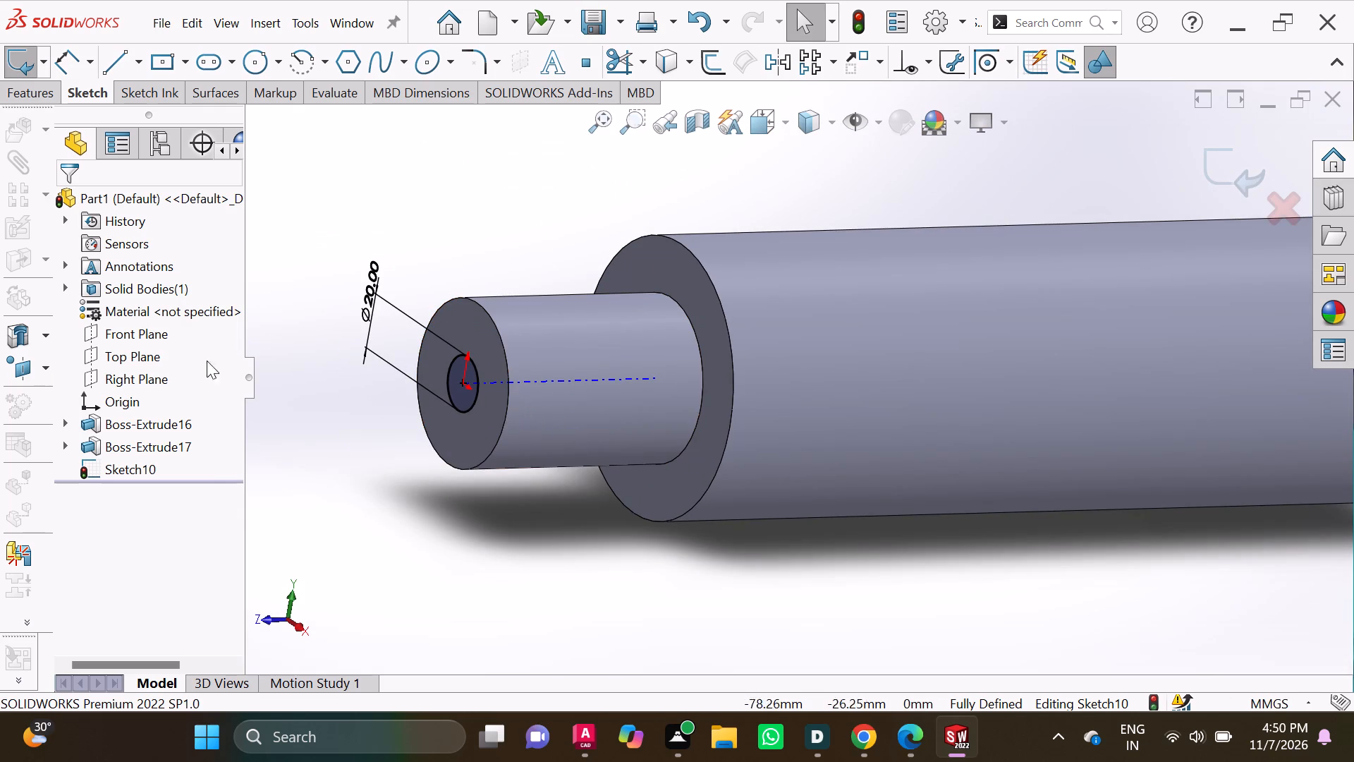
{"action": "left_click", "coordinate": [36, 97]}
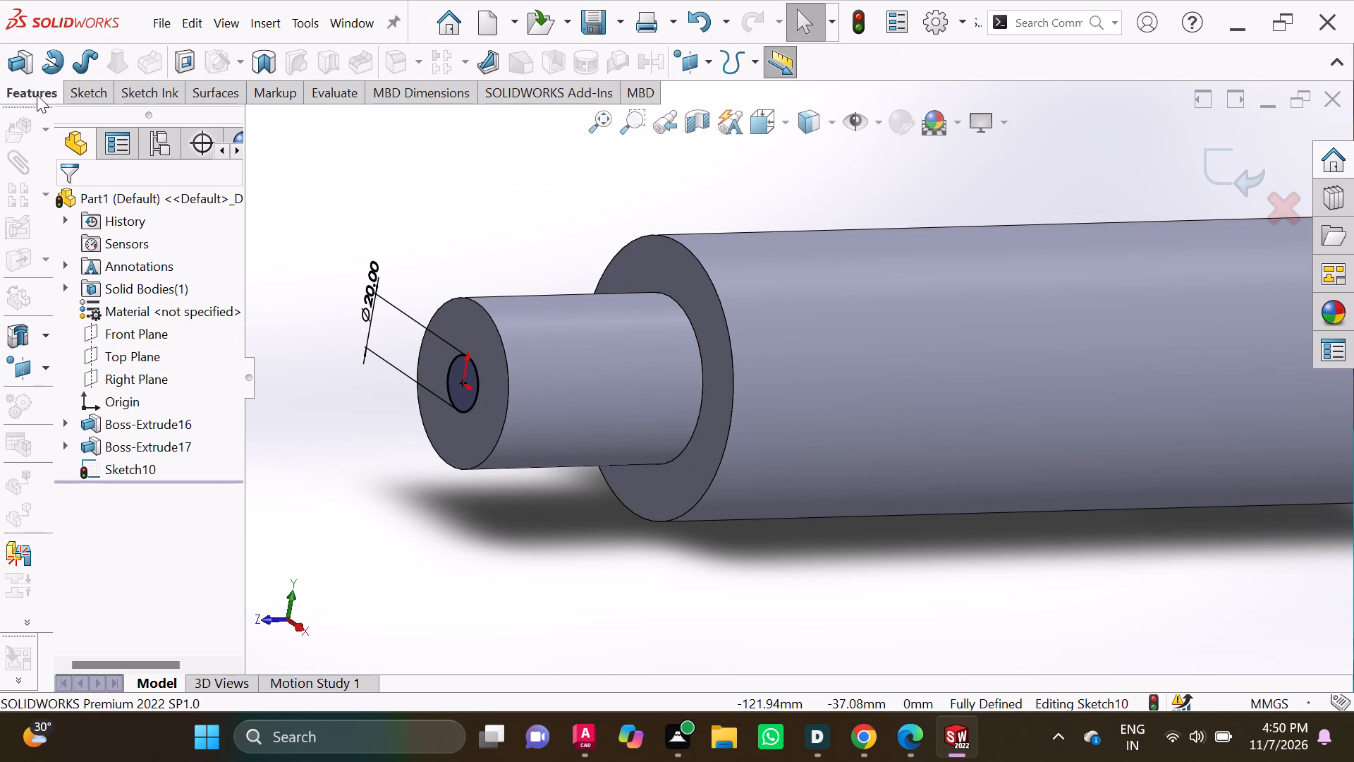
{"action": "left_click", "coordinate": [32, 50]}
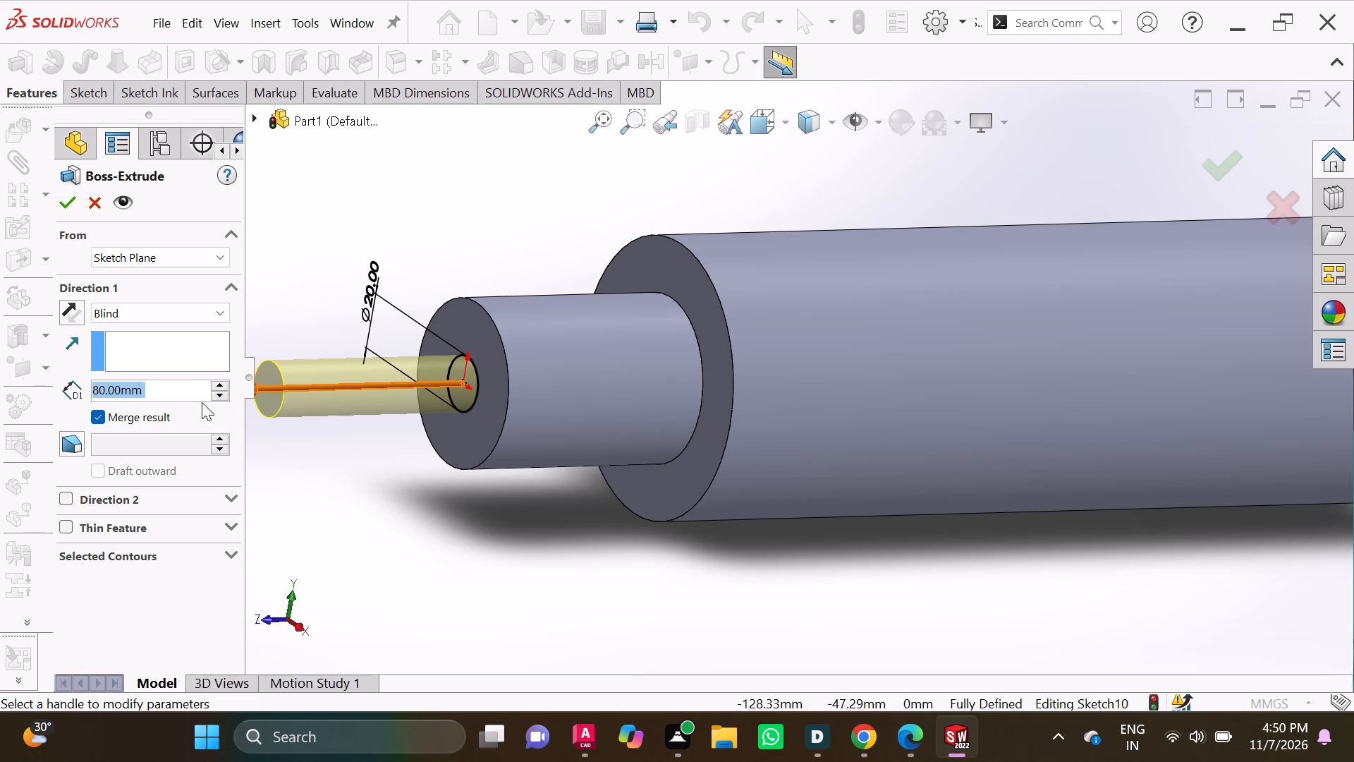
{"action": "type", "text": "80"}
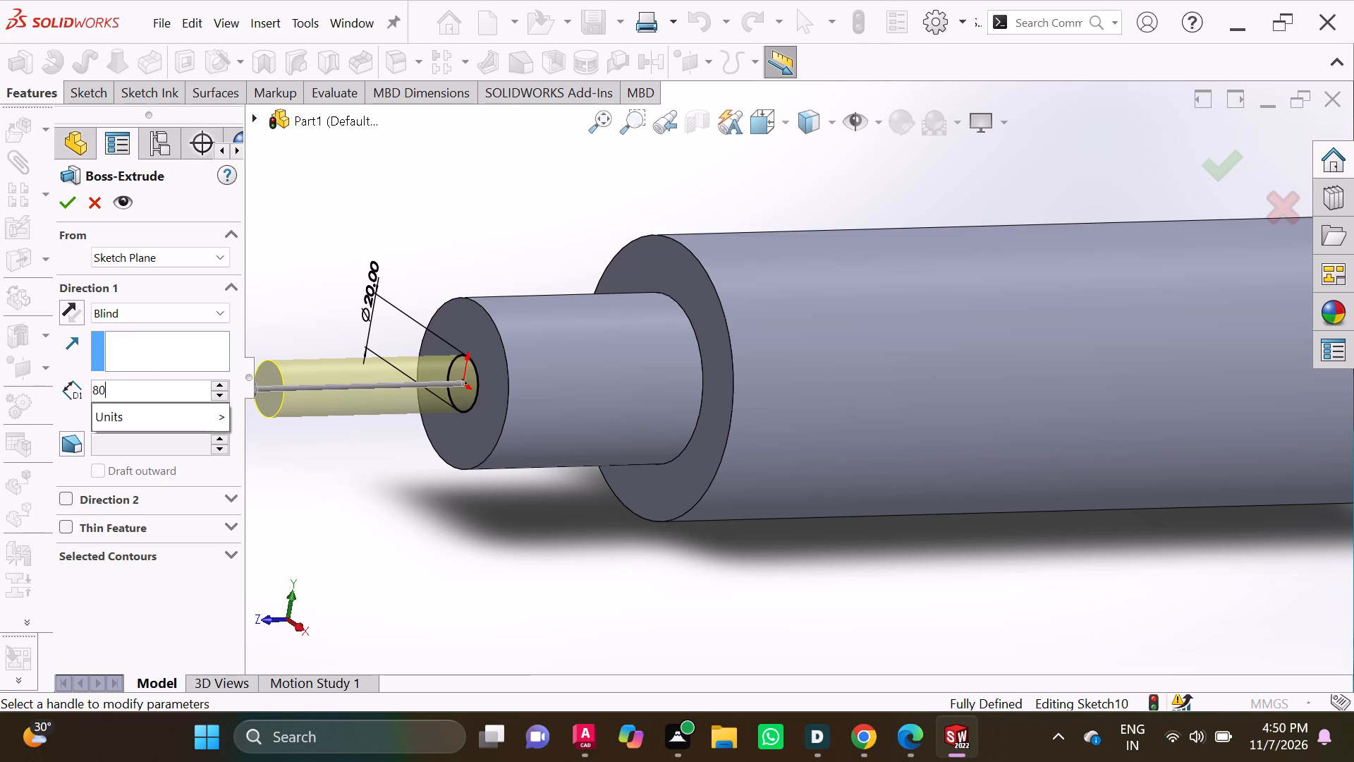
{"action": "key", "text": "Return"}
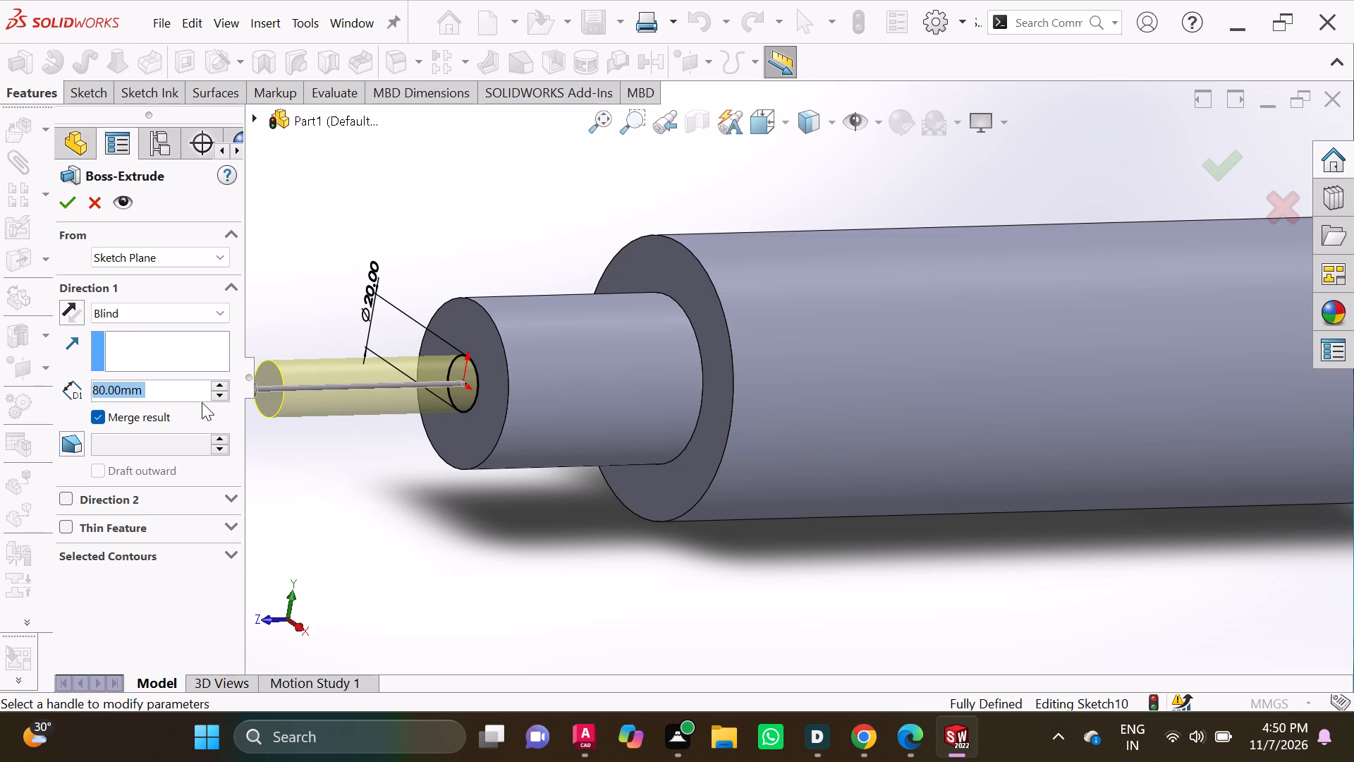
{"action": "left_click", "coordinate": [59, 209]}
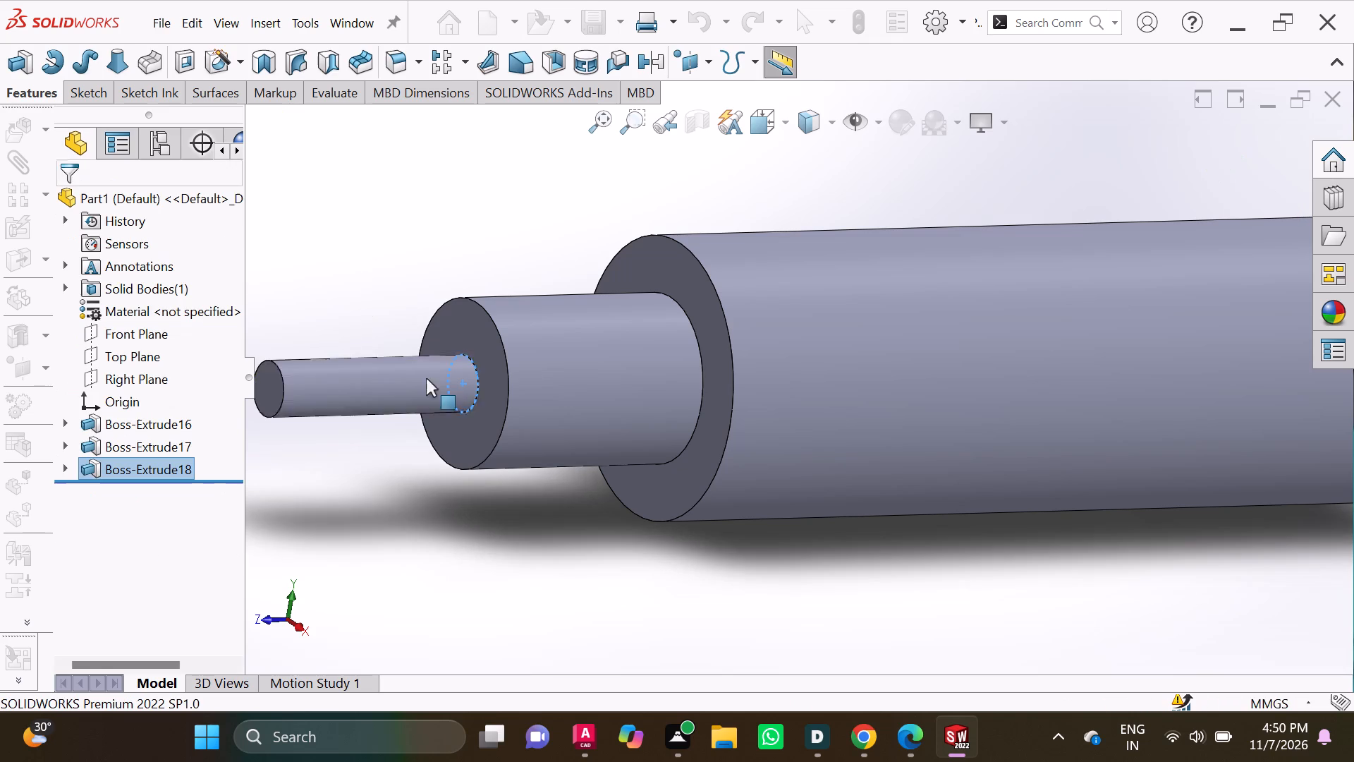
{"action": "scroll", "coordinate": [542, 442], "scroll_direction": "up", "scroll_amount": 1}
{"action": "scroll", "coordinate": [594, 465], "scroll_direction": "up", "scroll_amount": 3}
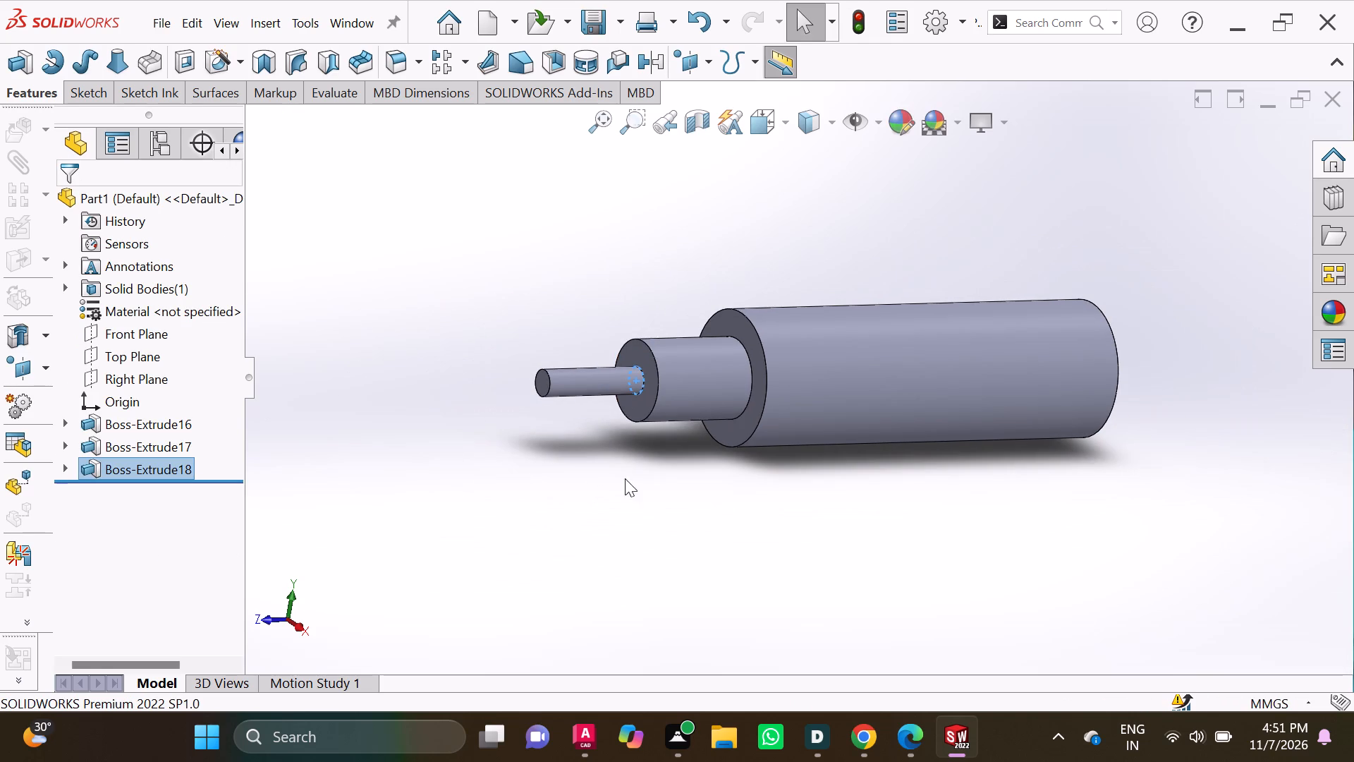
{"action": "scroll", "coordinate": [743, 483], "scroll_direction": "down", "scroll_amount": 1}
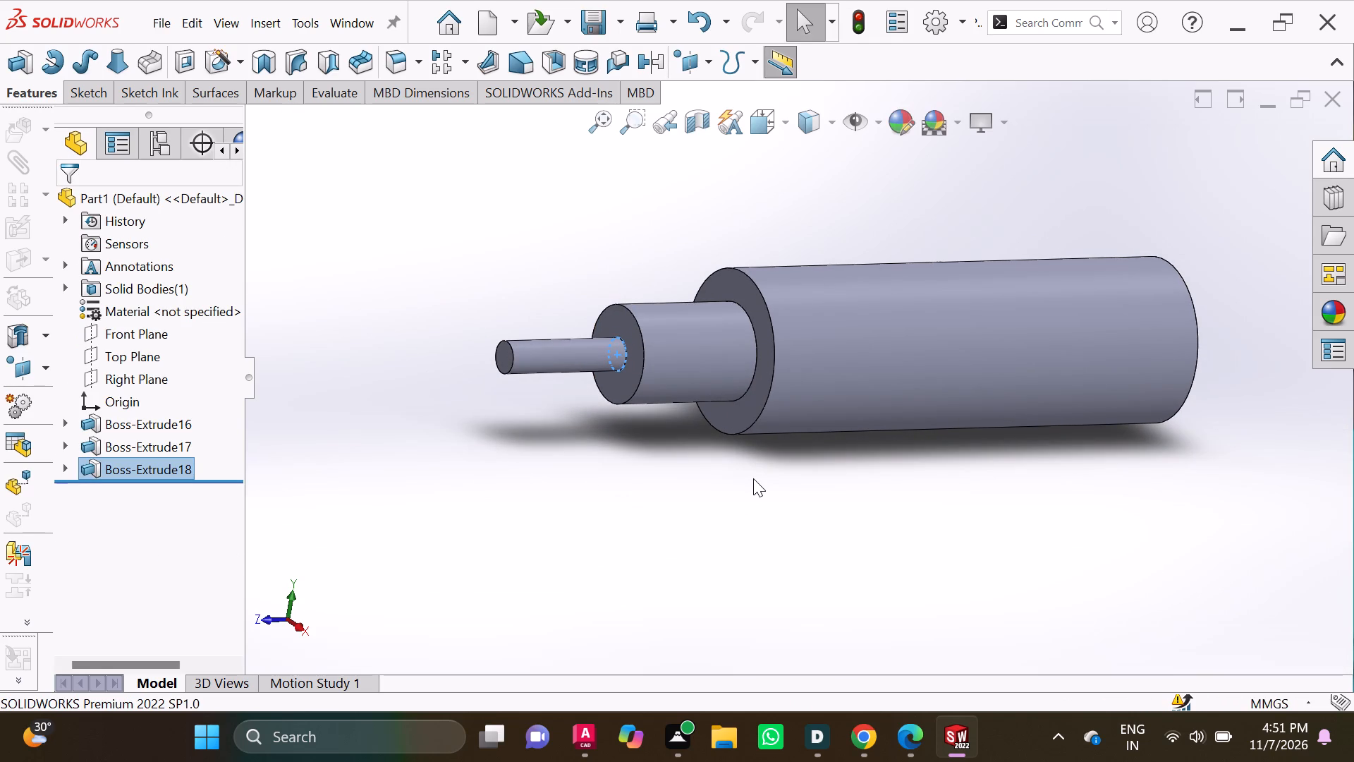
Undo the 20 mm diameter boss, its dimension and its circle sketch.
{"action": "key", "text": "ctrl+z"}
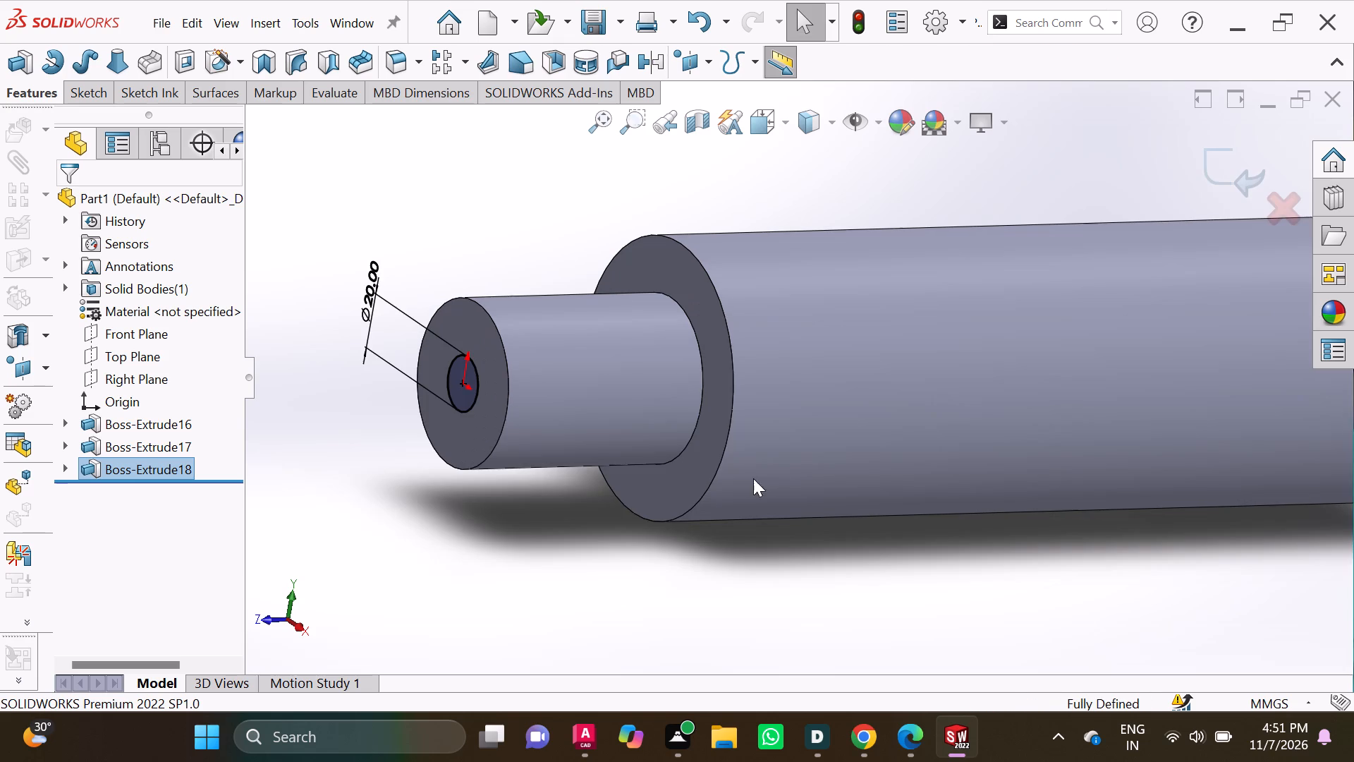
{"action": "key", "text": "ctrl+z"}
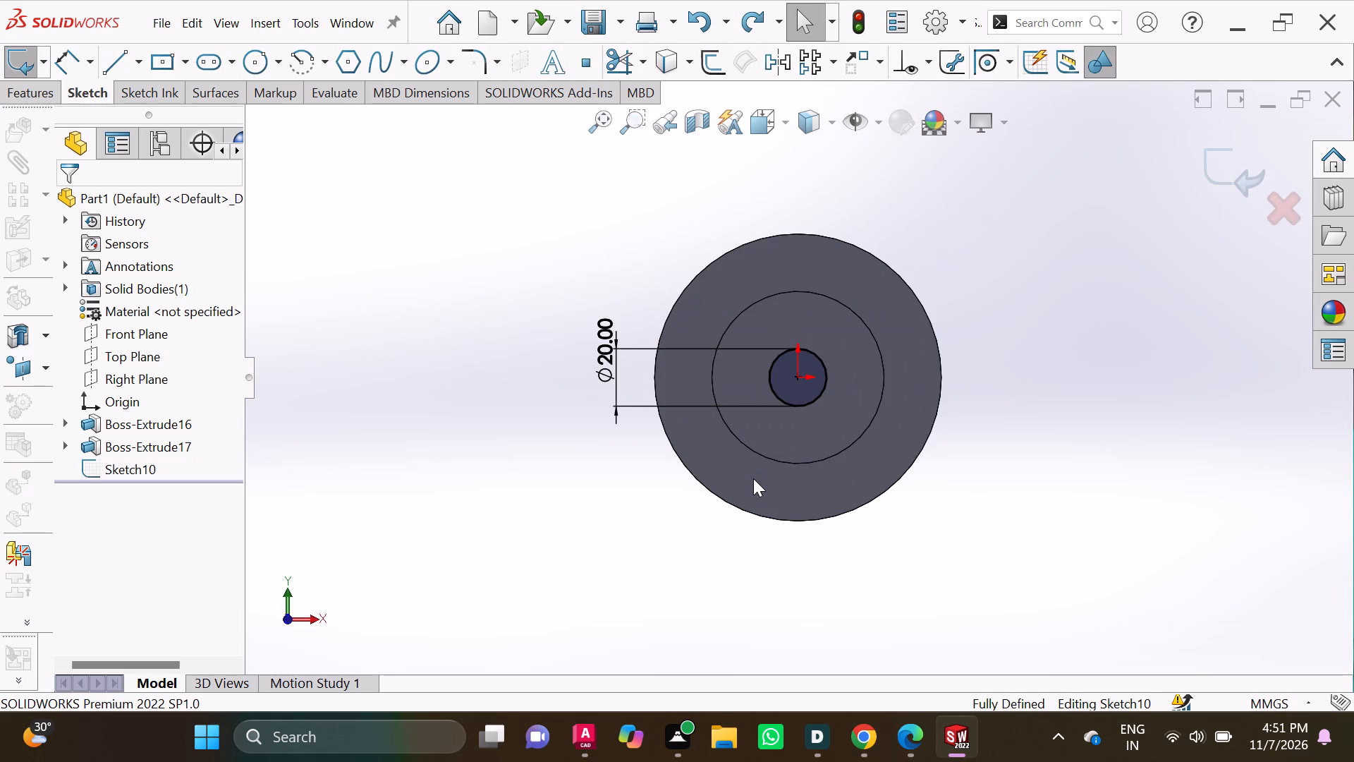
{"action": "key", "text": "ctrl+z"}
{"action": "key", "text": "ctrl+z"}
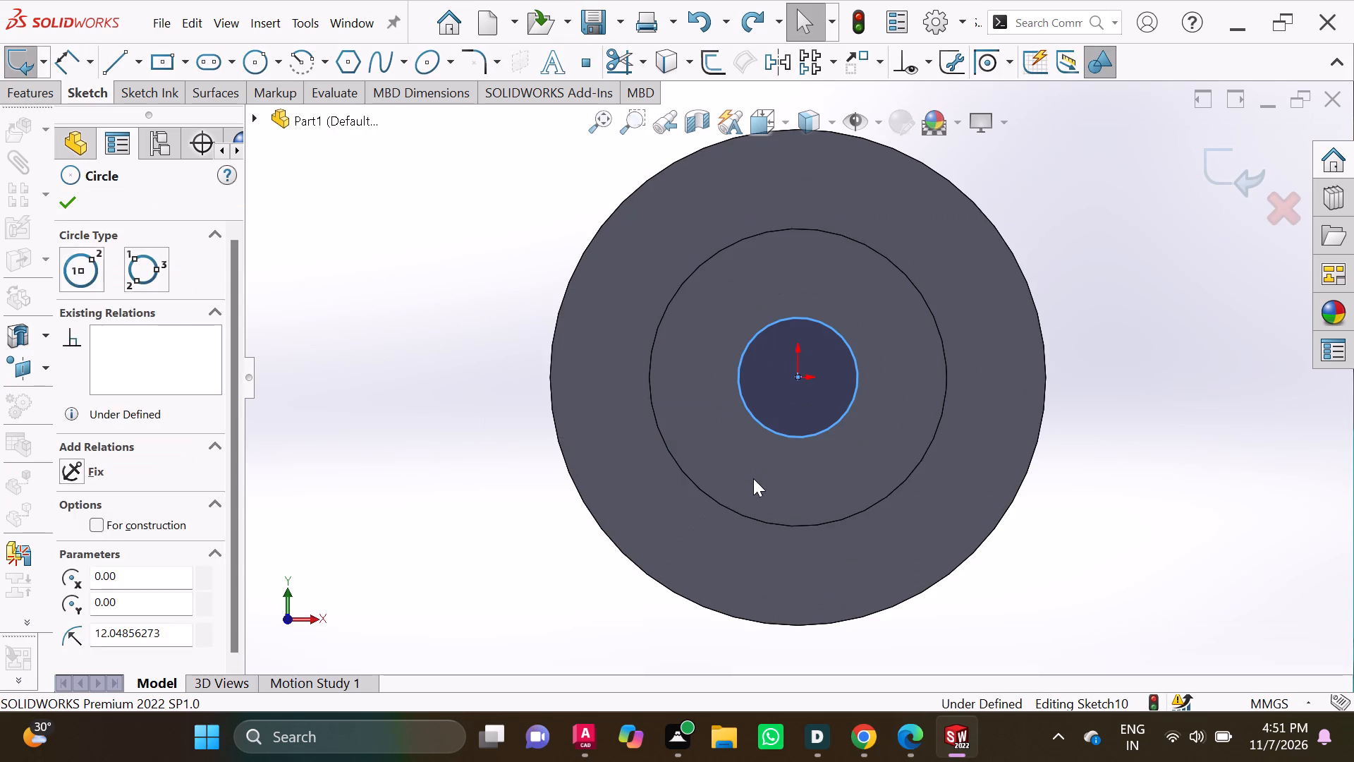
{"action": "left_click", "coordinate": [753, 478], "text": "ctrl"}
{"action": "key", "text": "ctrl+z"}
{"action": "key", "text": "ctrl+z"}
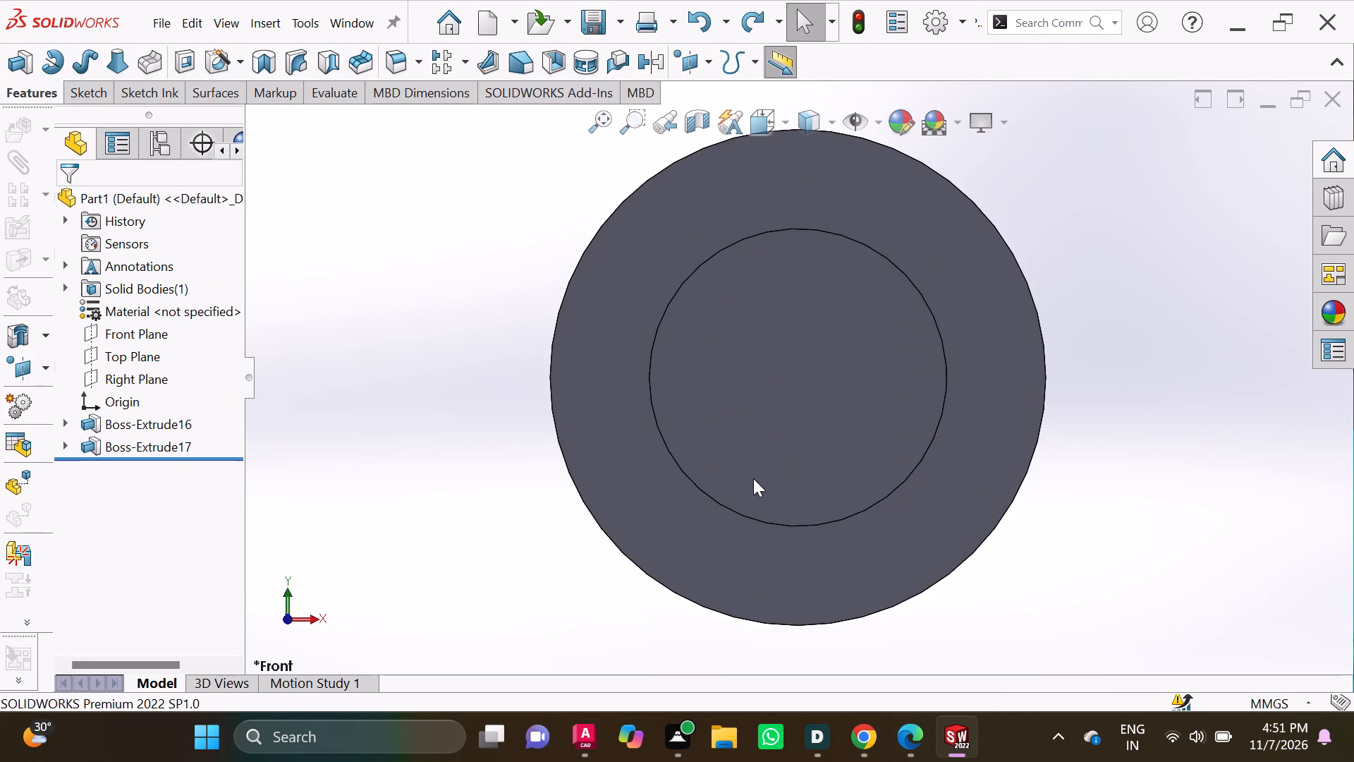
Undo the boss extrusion of the 60 mm diameter circle.
{"action": "key", "text": "ctrl+z"}
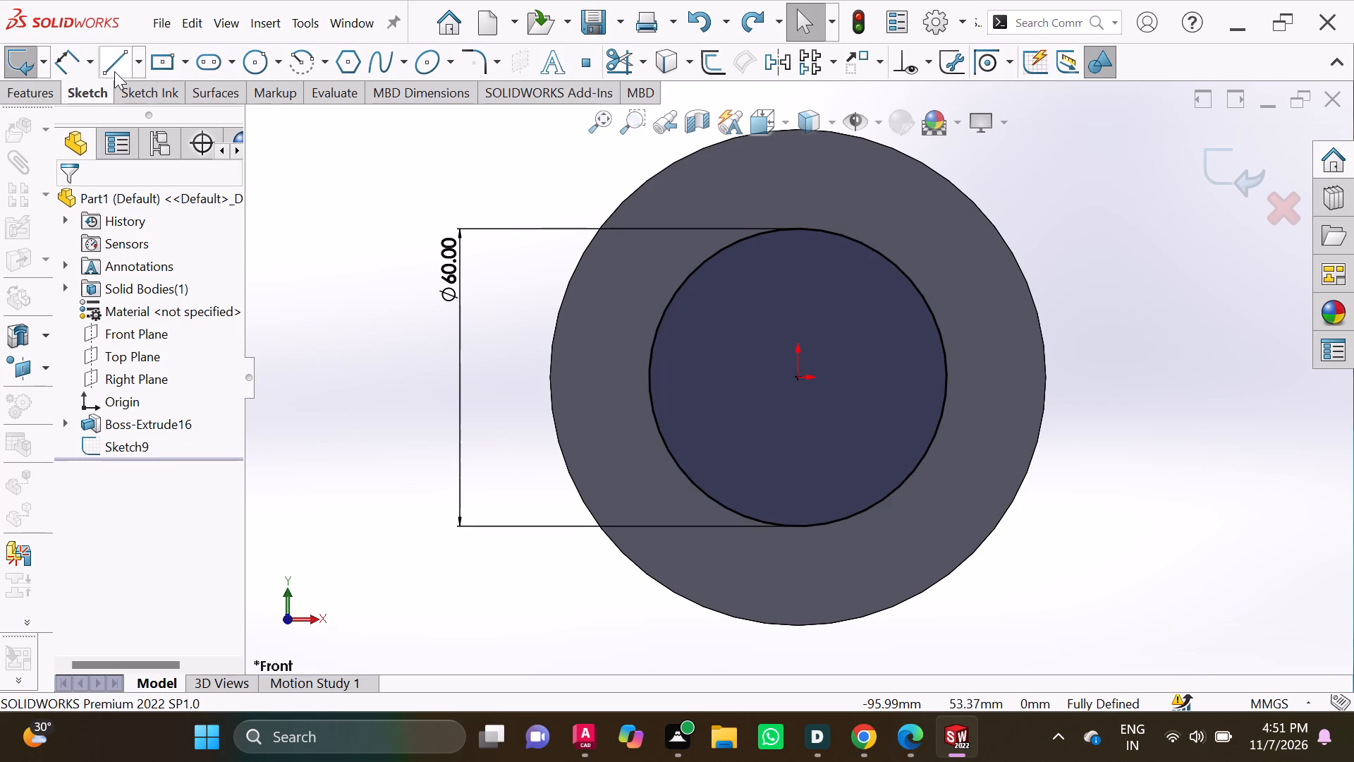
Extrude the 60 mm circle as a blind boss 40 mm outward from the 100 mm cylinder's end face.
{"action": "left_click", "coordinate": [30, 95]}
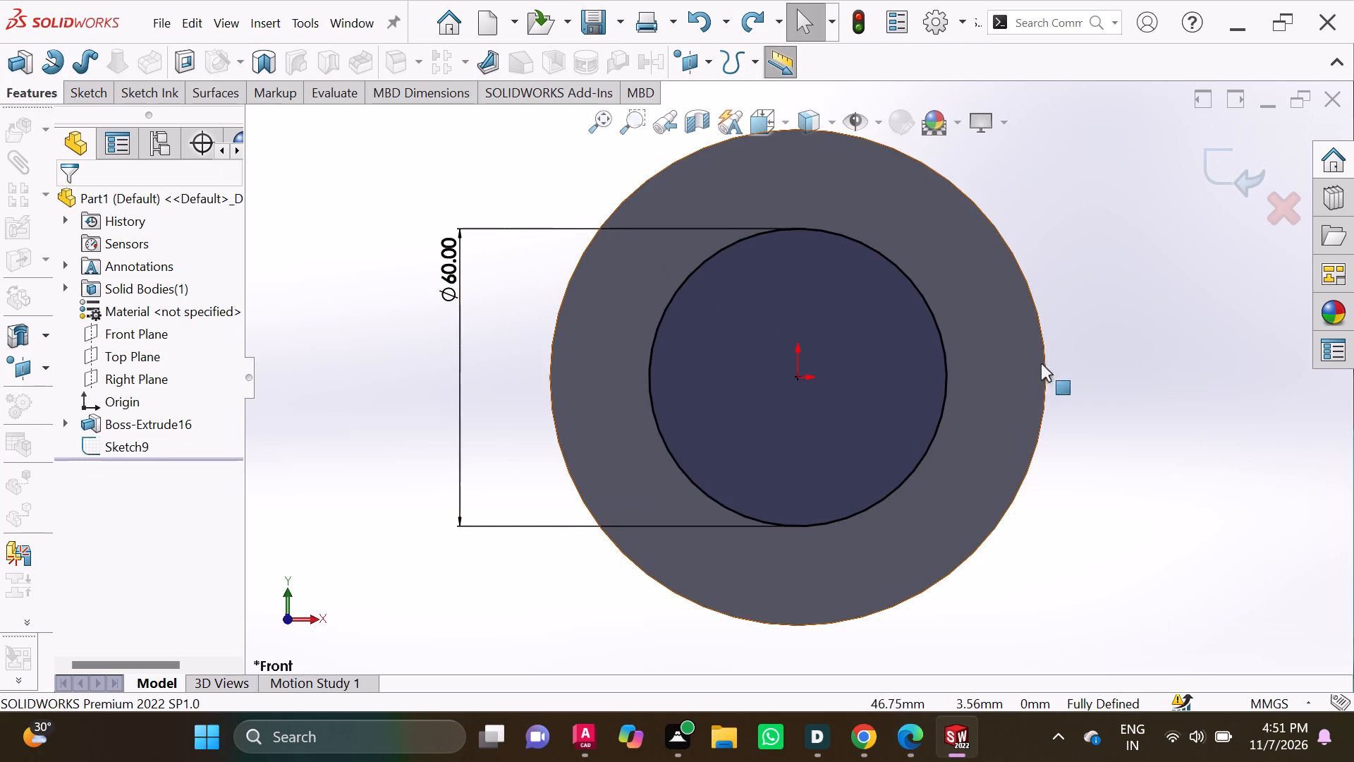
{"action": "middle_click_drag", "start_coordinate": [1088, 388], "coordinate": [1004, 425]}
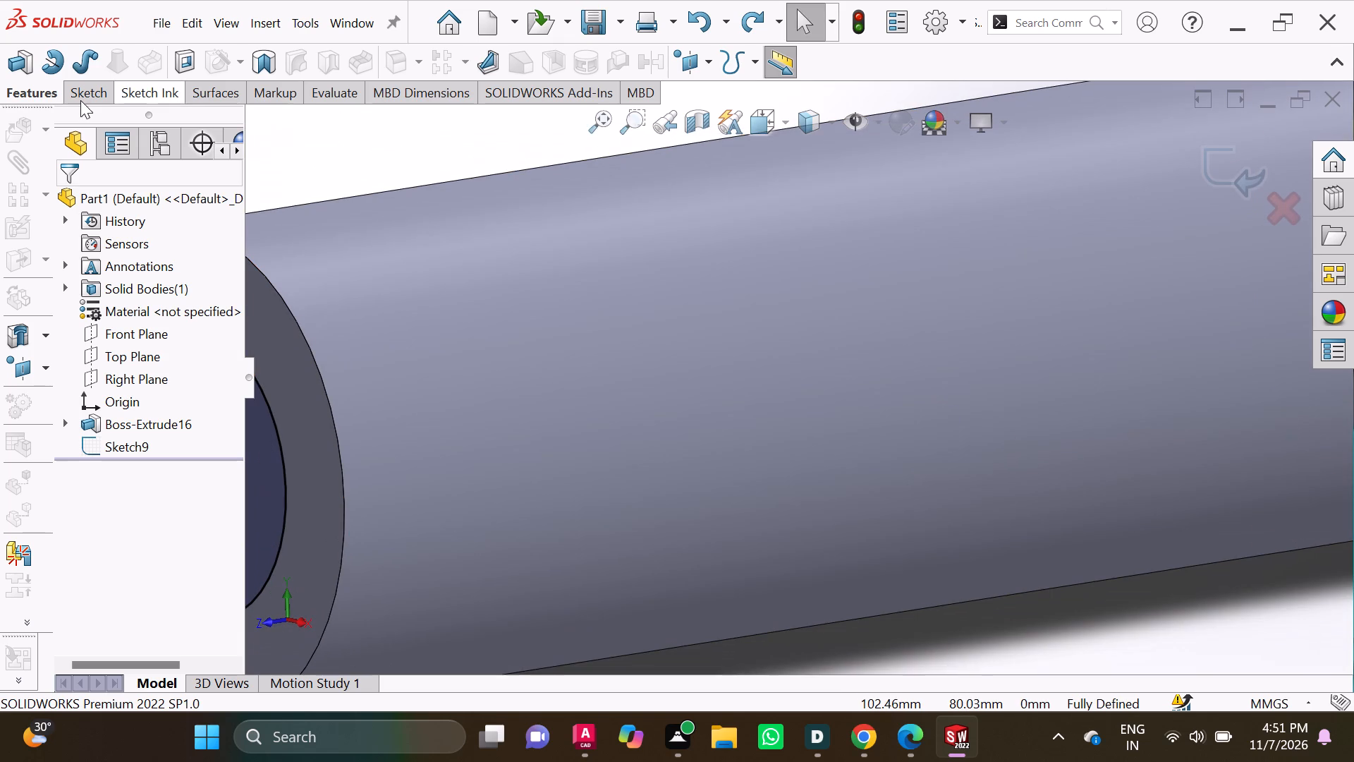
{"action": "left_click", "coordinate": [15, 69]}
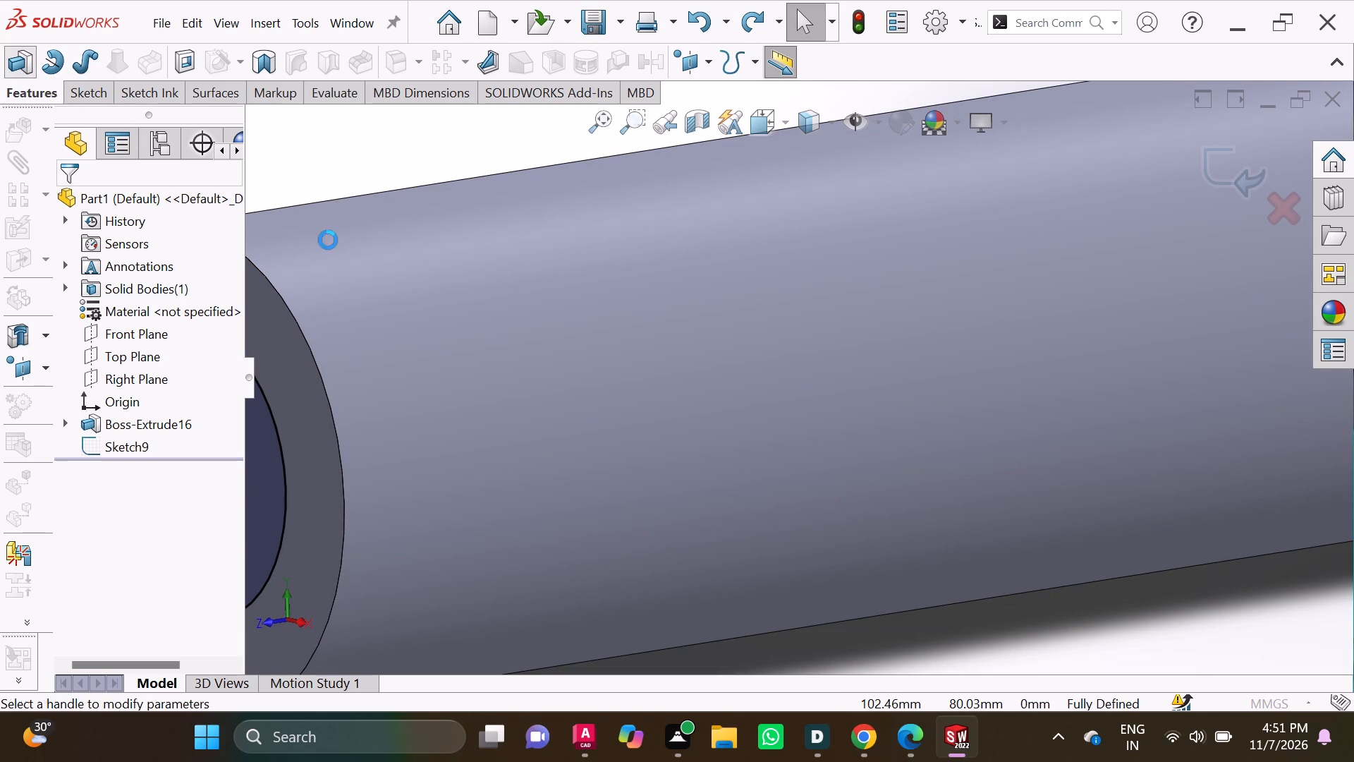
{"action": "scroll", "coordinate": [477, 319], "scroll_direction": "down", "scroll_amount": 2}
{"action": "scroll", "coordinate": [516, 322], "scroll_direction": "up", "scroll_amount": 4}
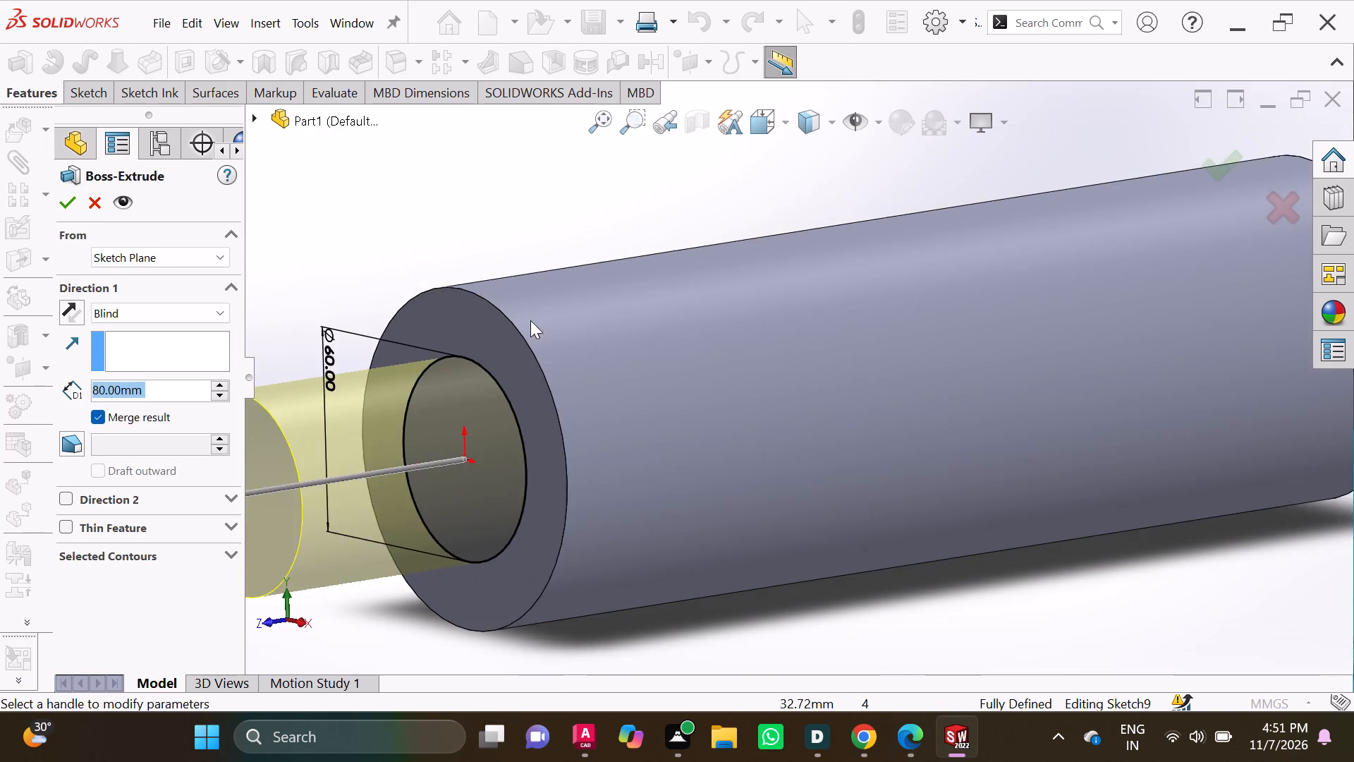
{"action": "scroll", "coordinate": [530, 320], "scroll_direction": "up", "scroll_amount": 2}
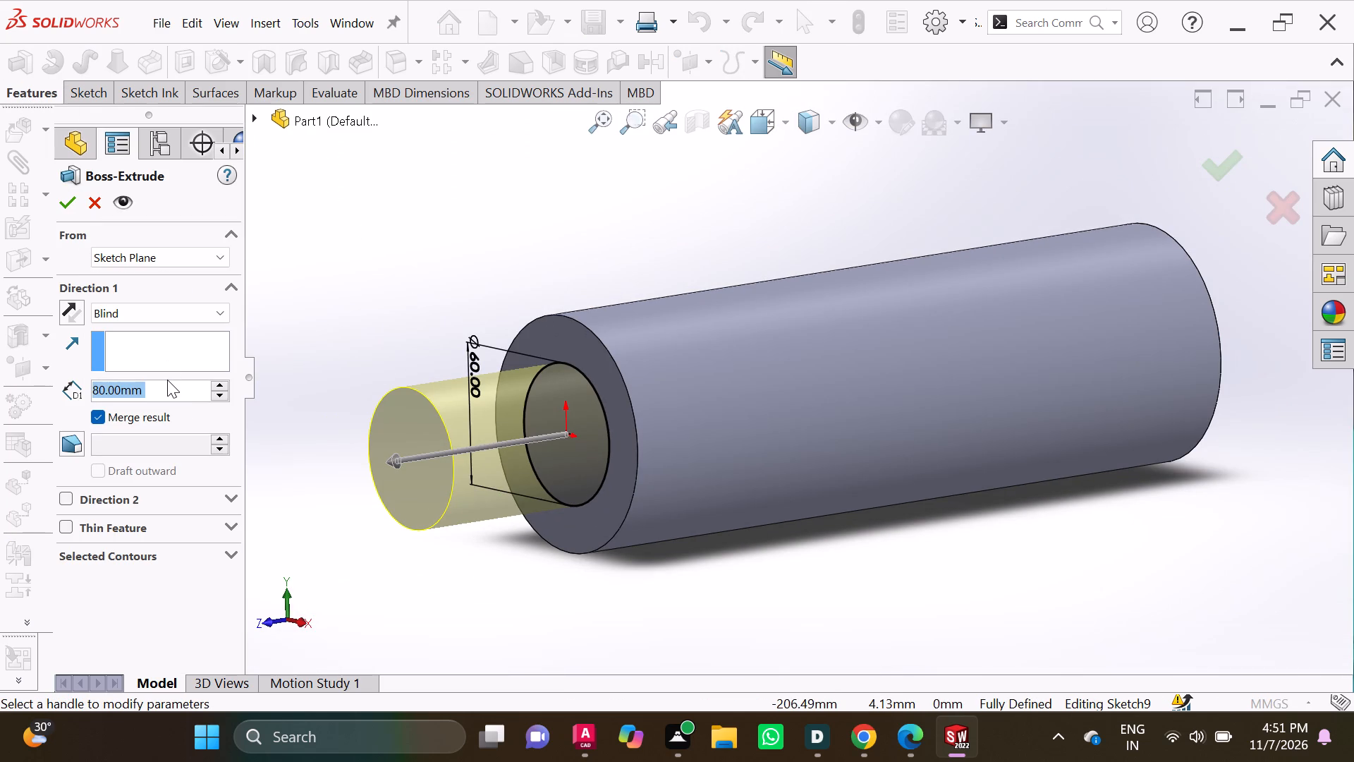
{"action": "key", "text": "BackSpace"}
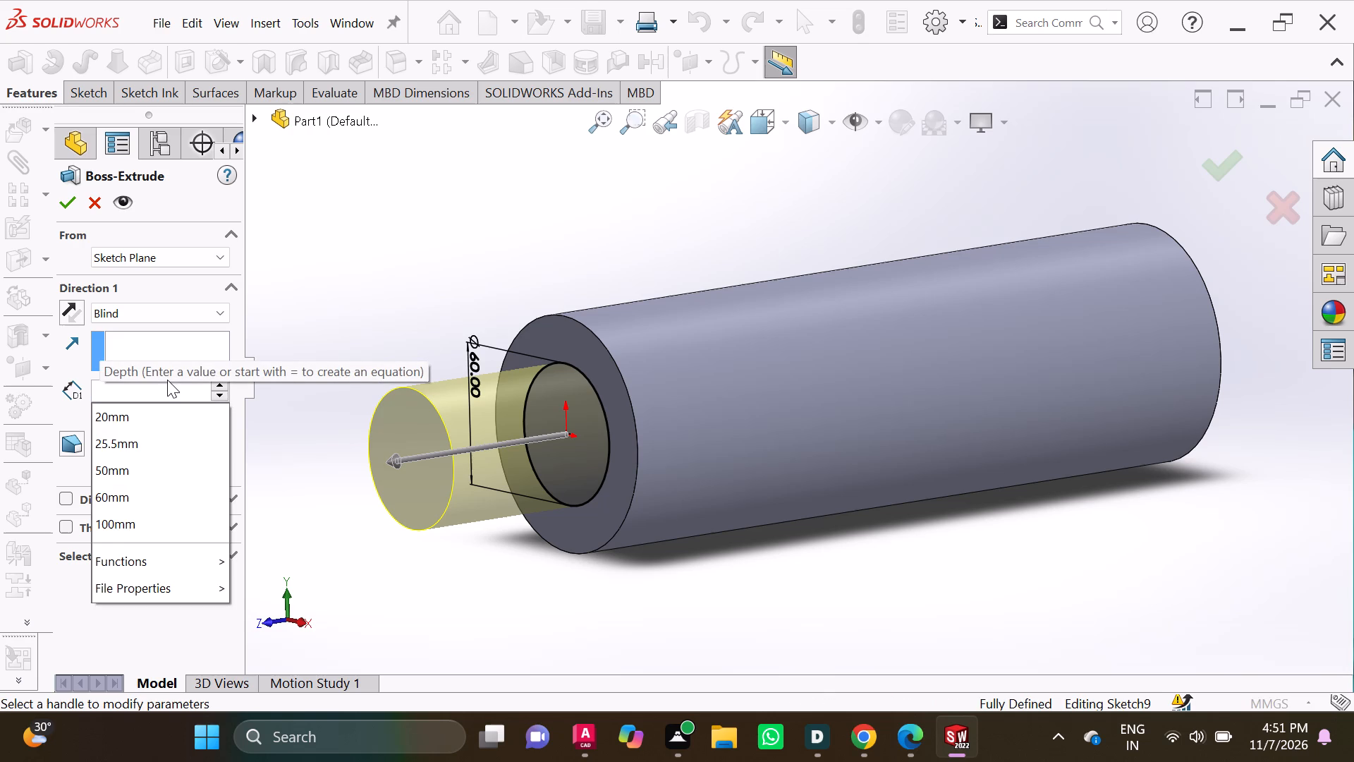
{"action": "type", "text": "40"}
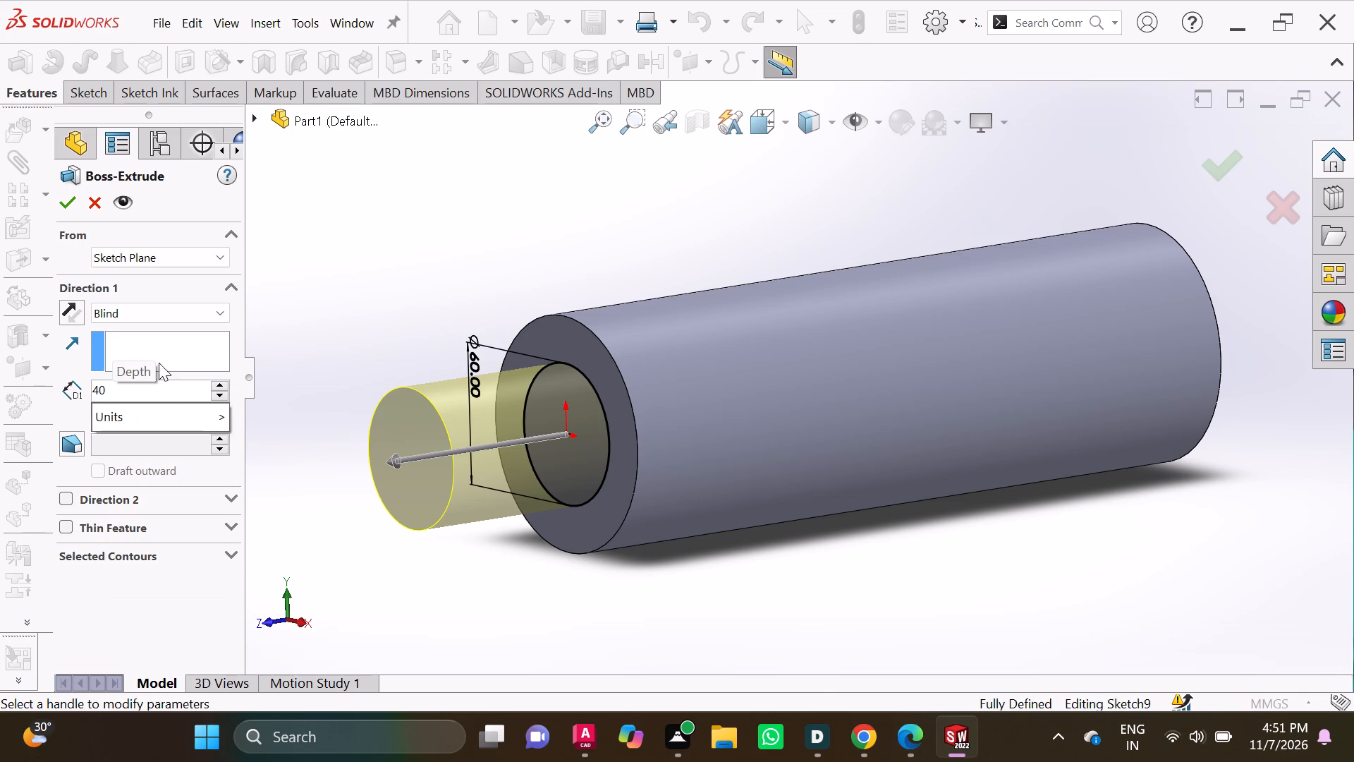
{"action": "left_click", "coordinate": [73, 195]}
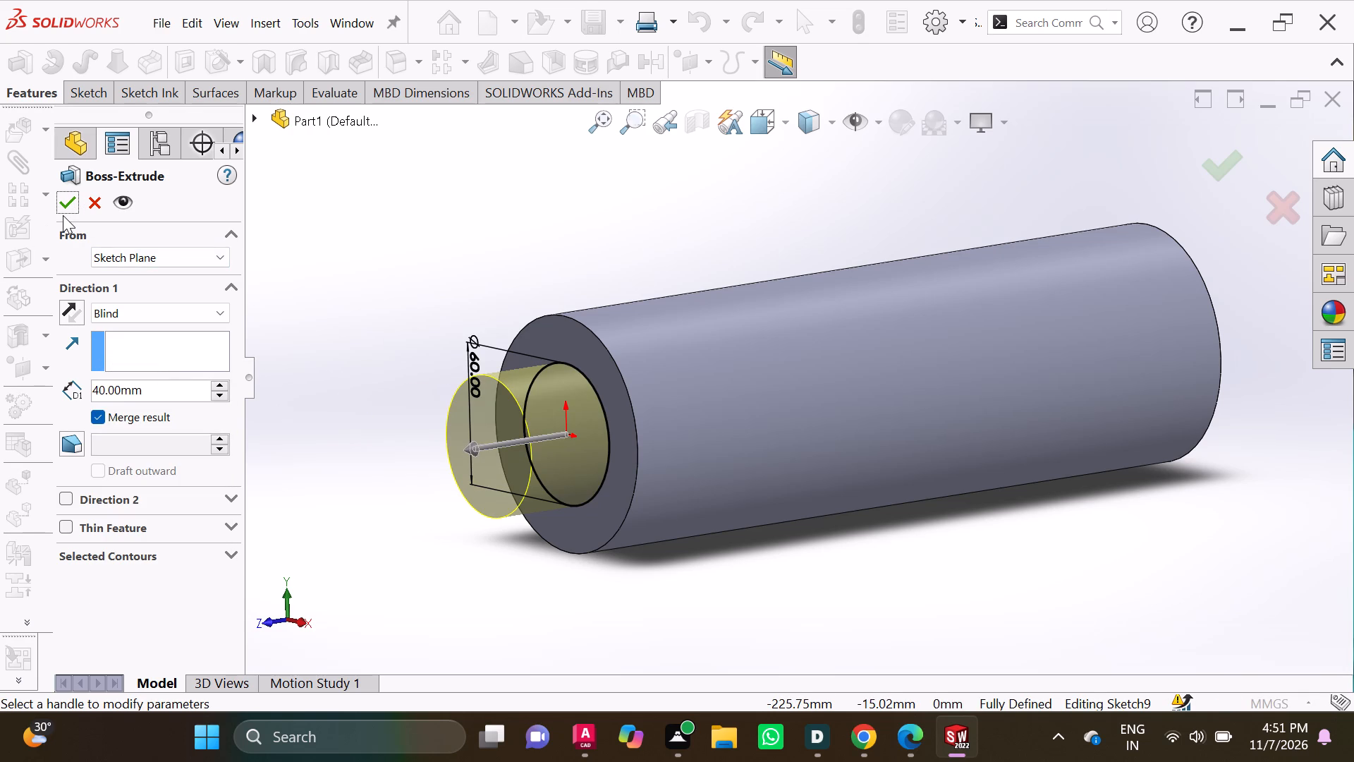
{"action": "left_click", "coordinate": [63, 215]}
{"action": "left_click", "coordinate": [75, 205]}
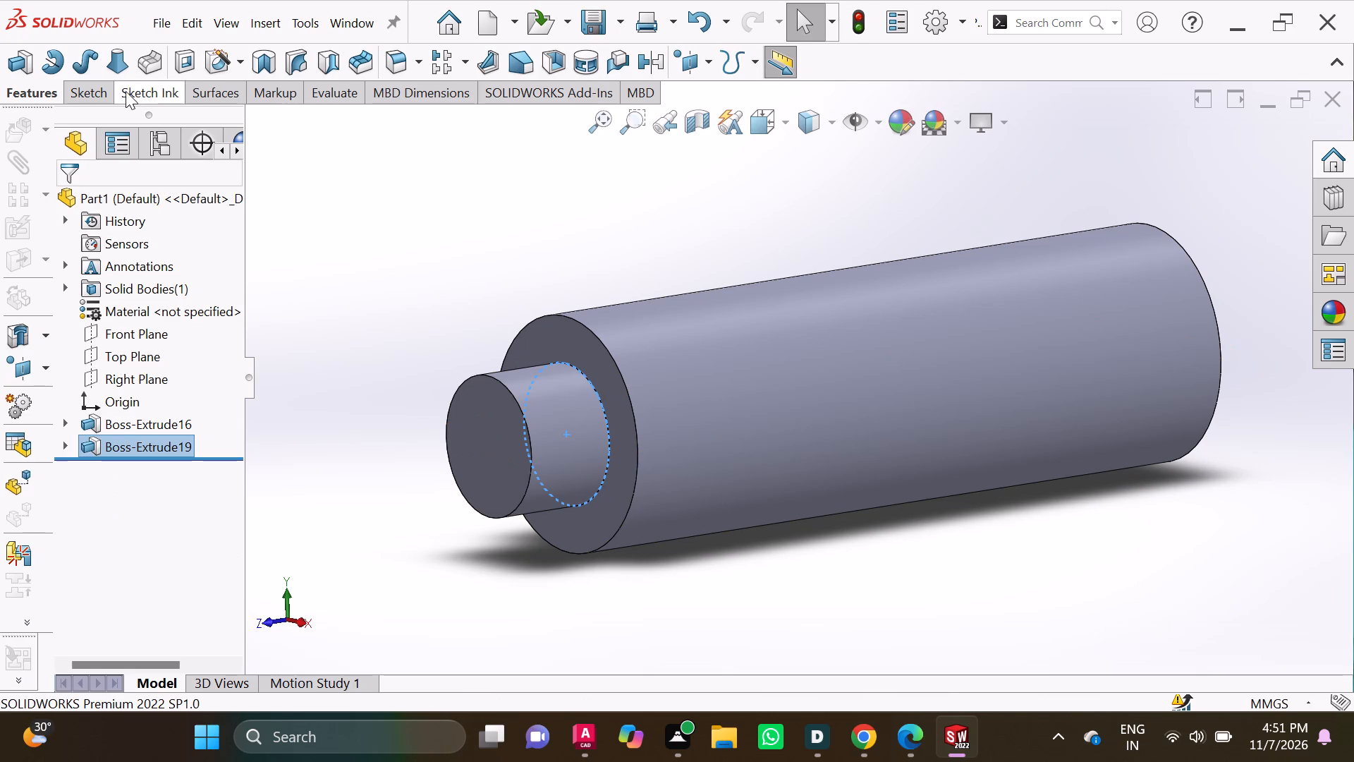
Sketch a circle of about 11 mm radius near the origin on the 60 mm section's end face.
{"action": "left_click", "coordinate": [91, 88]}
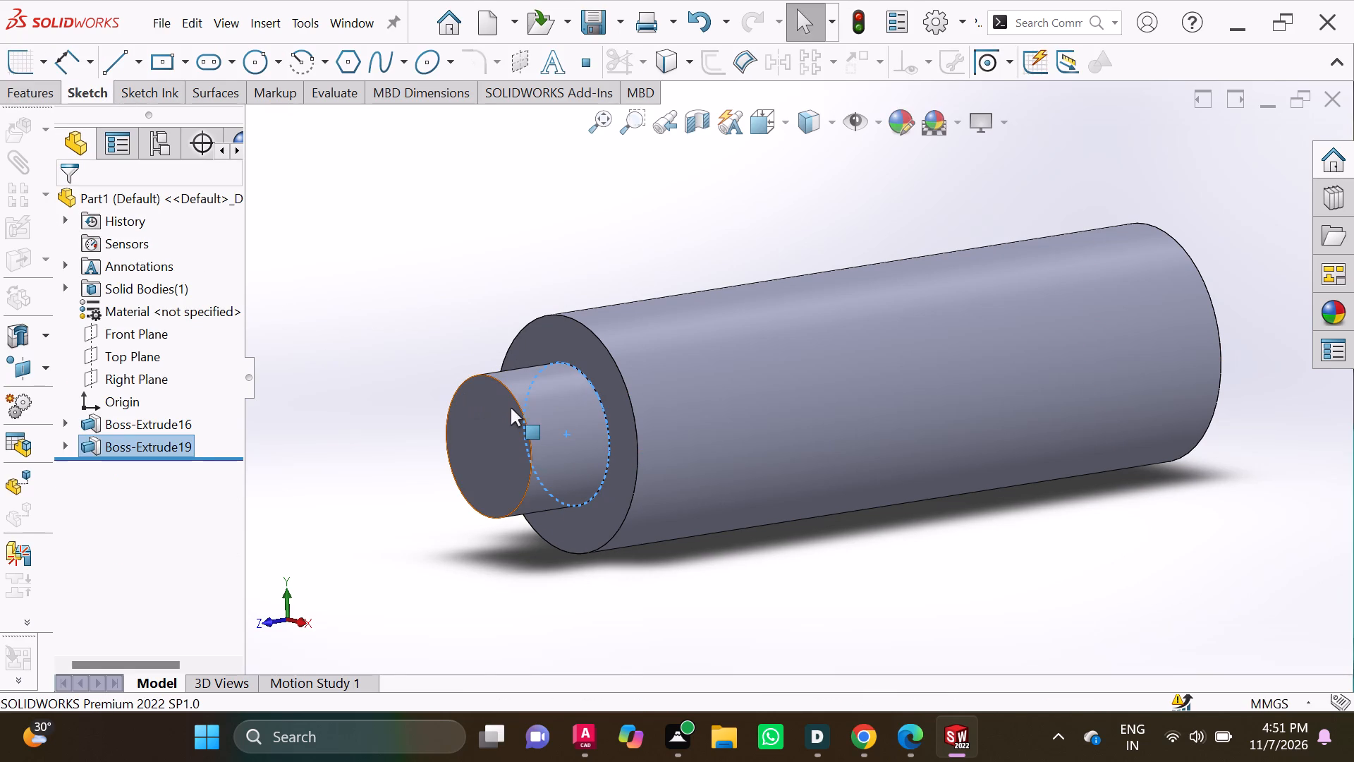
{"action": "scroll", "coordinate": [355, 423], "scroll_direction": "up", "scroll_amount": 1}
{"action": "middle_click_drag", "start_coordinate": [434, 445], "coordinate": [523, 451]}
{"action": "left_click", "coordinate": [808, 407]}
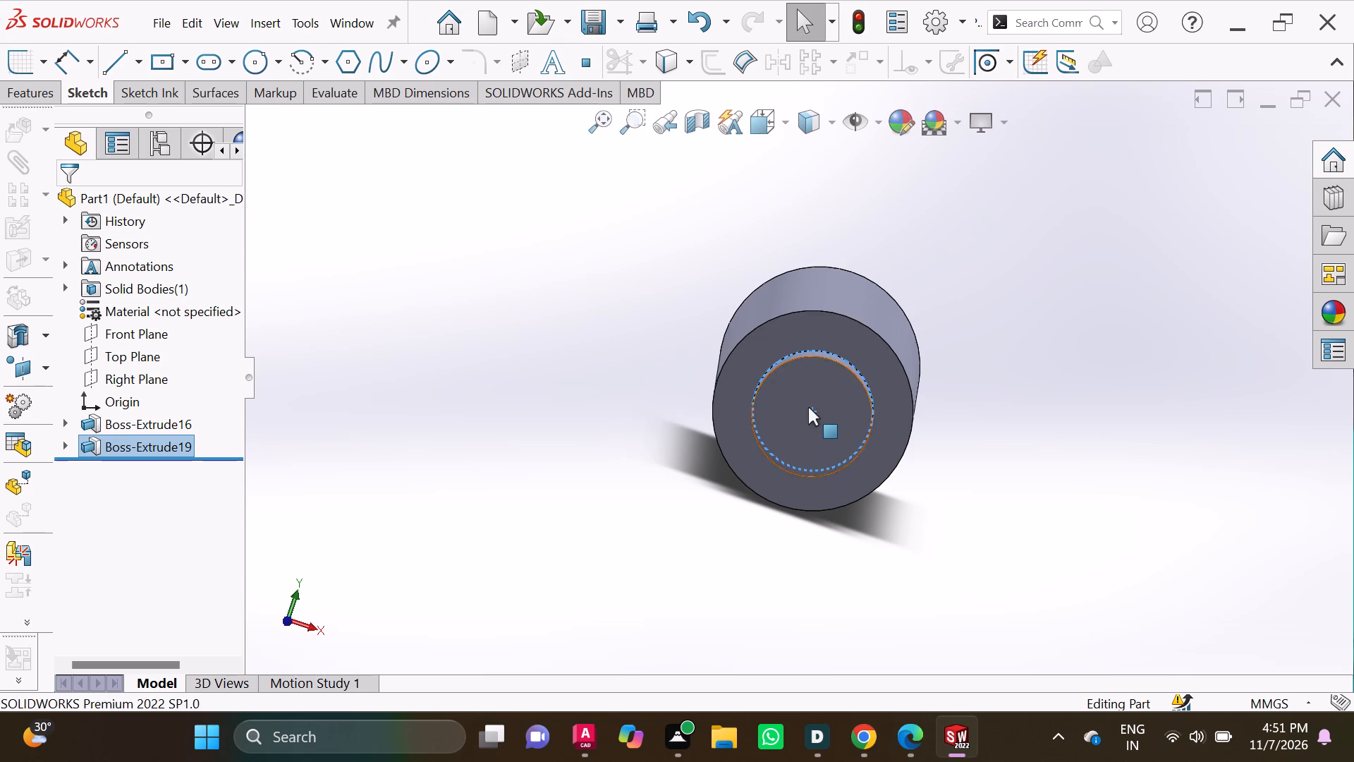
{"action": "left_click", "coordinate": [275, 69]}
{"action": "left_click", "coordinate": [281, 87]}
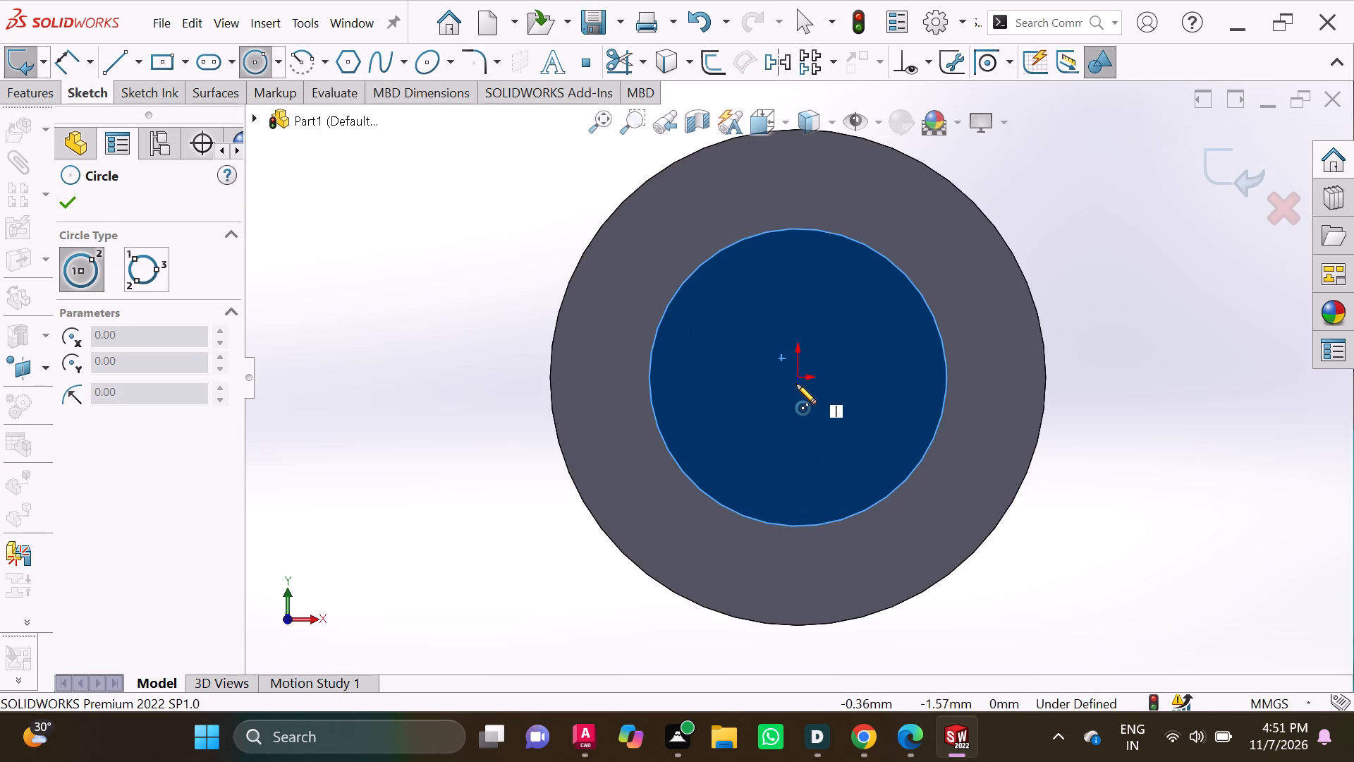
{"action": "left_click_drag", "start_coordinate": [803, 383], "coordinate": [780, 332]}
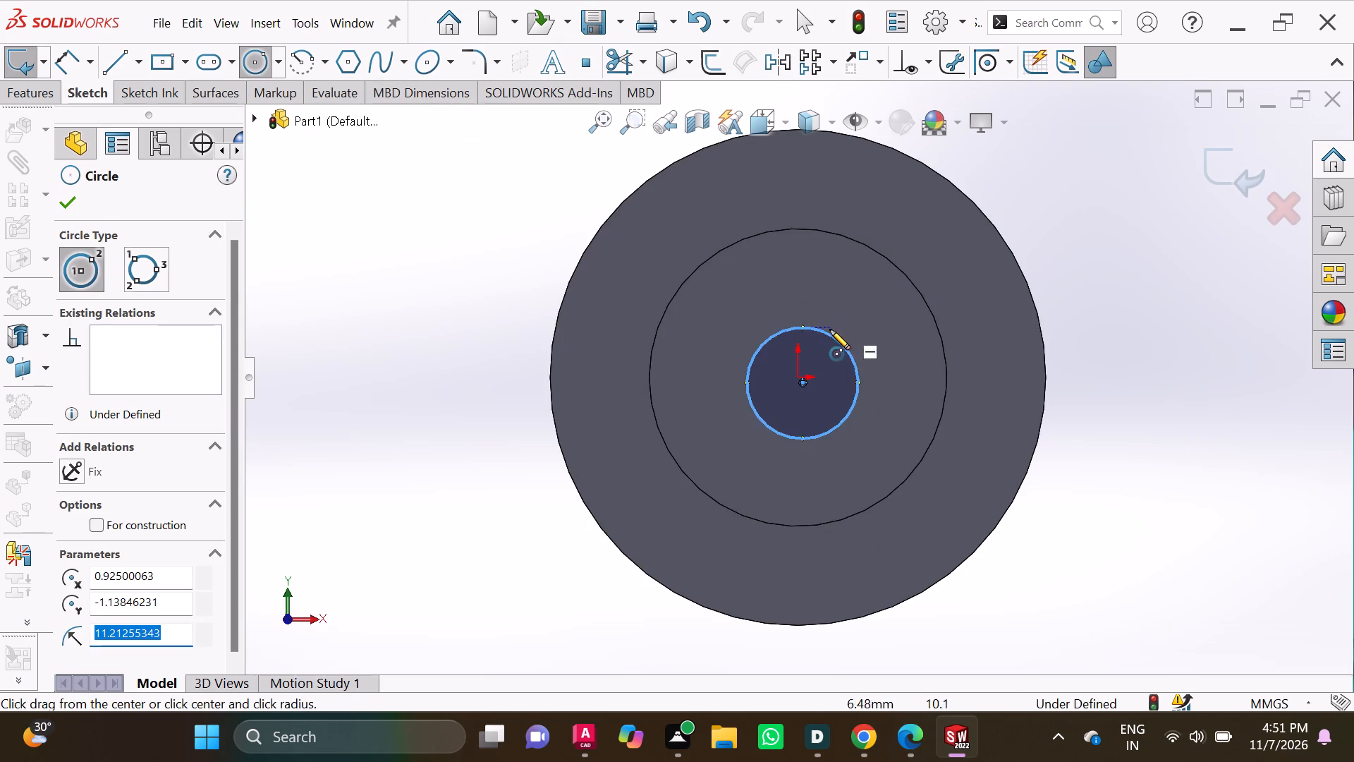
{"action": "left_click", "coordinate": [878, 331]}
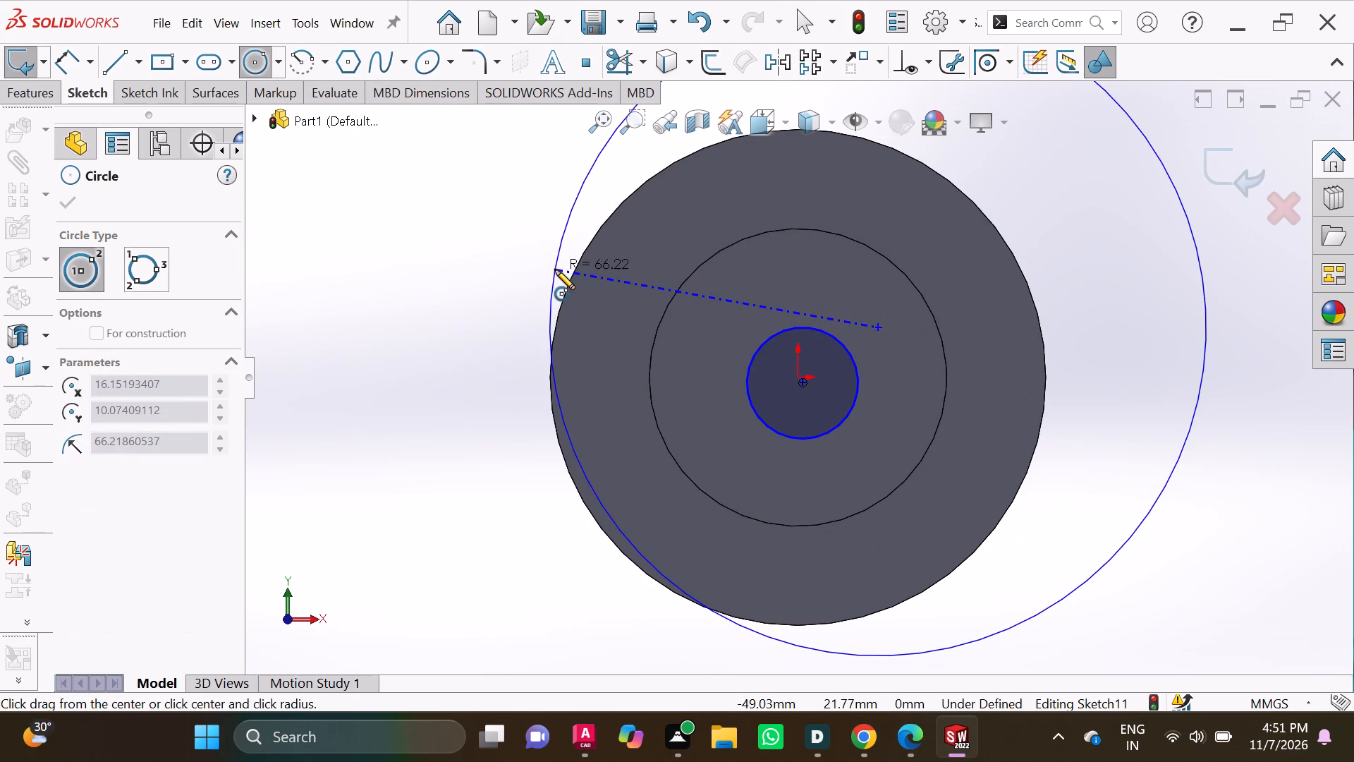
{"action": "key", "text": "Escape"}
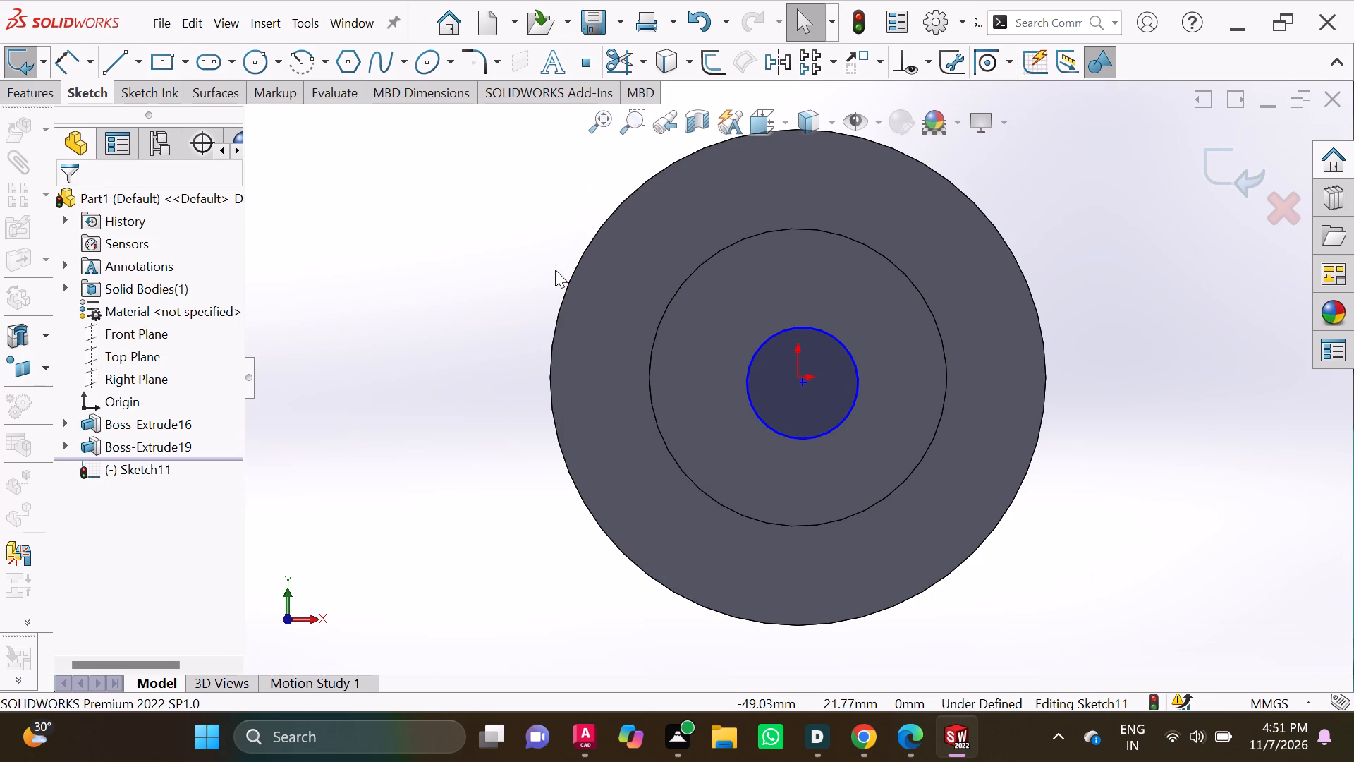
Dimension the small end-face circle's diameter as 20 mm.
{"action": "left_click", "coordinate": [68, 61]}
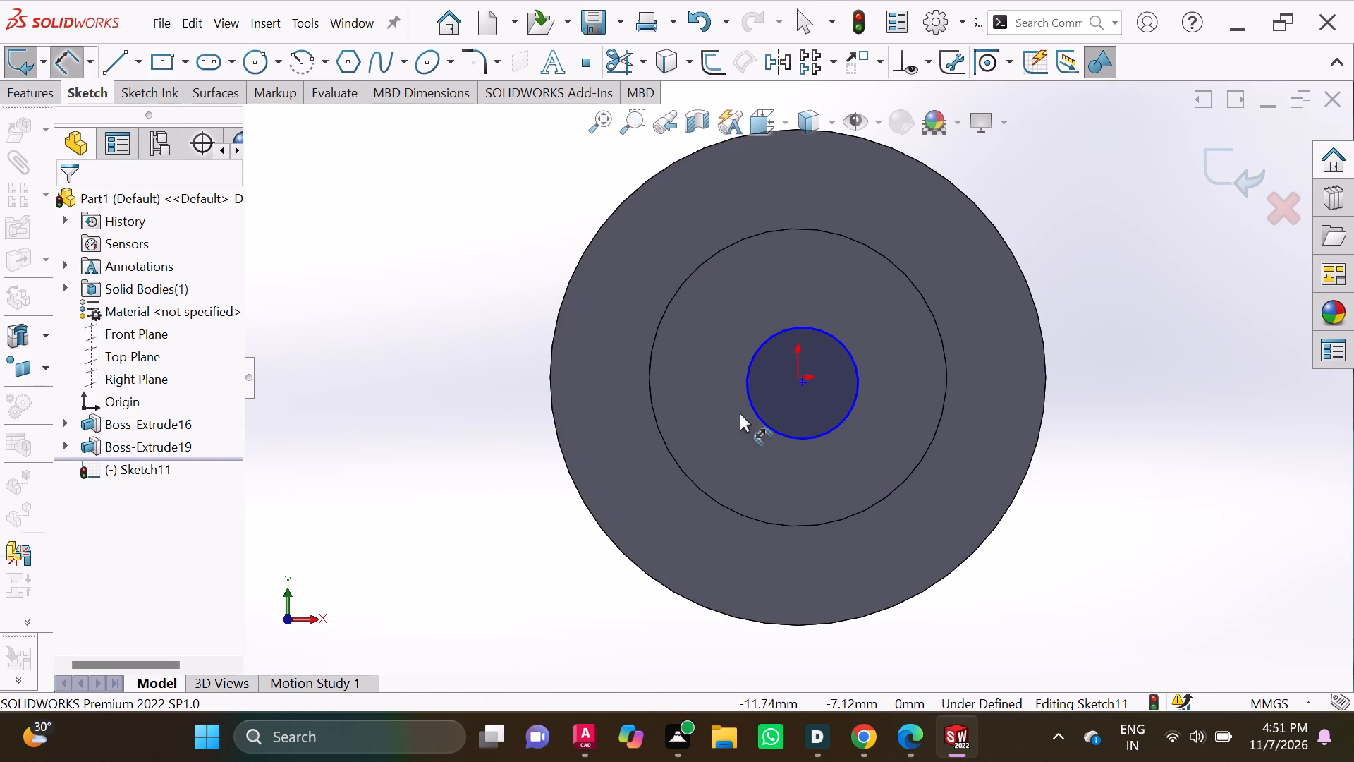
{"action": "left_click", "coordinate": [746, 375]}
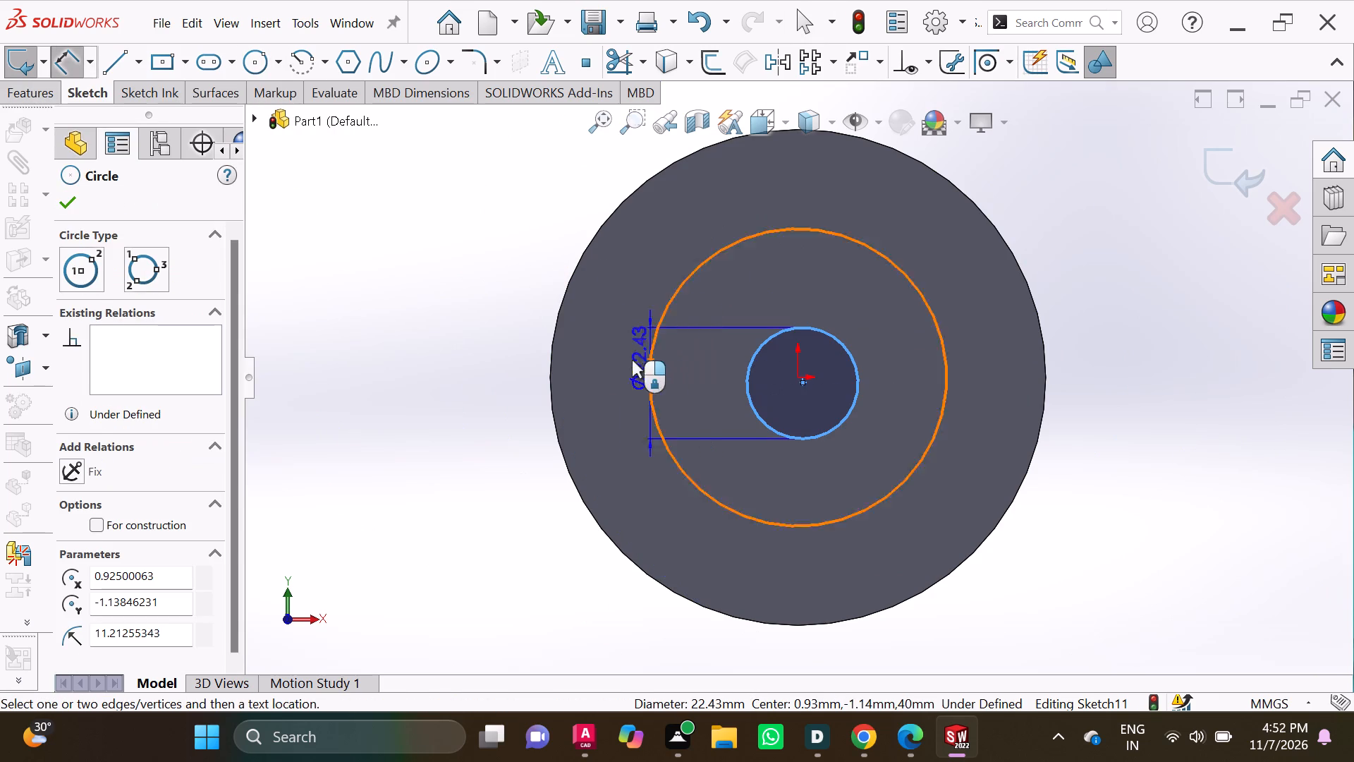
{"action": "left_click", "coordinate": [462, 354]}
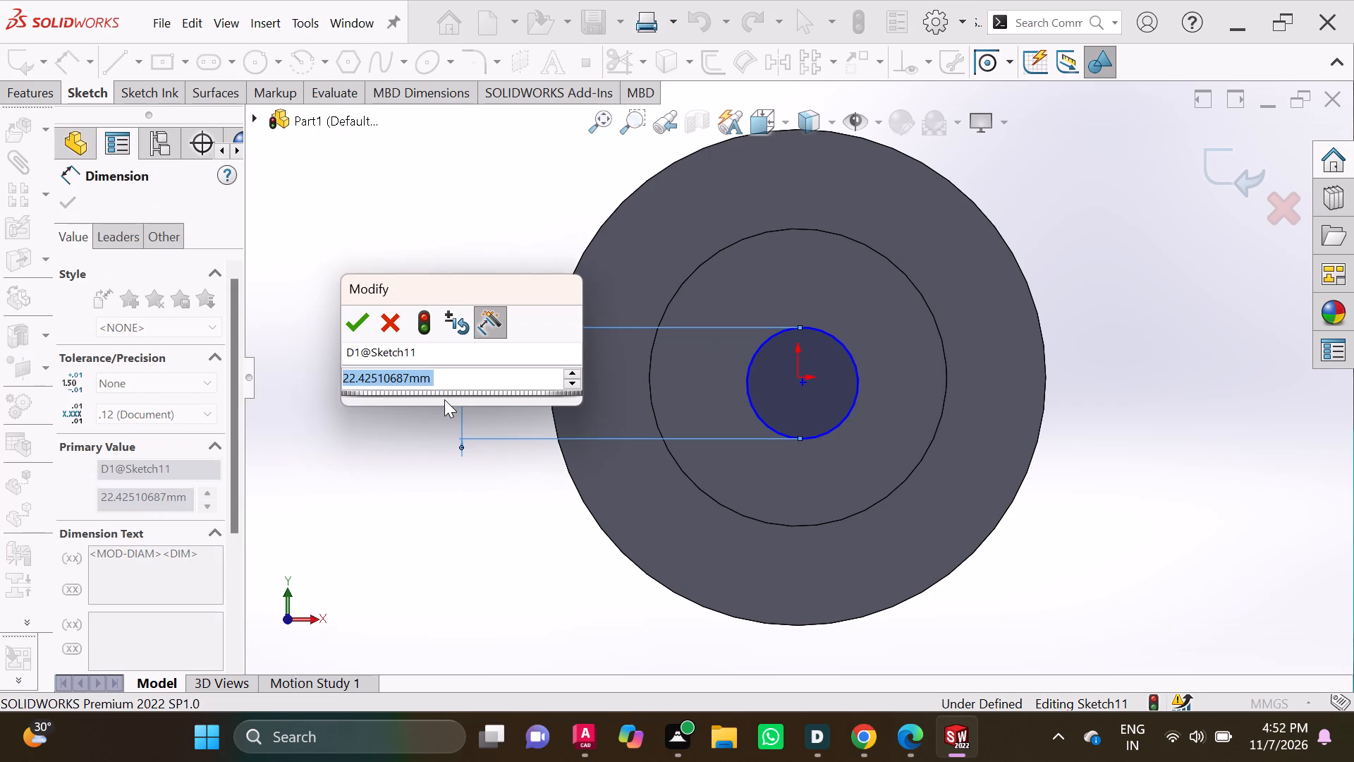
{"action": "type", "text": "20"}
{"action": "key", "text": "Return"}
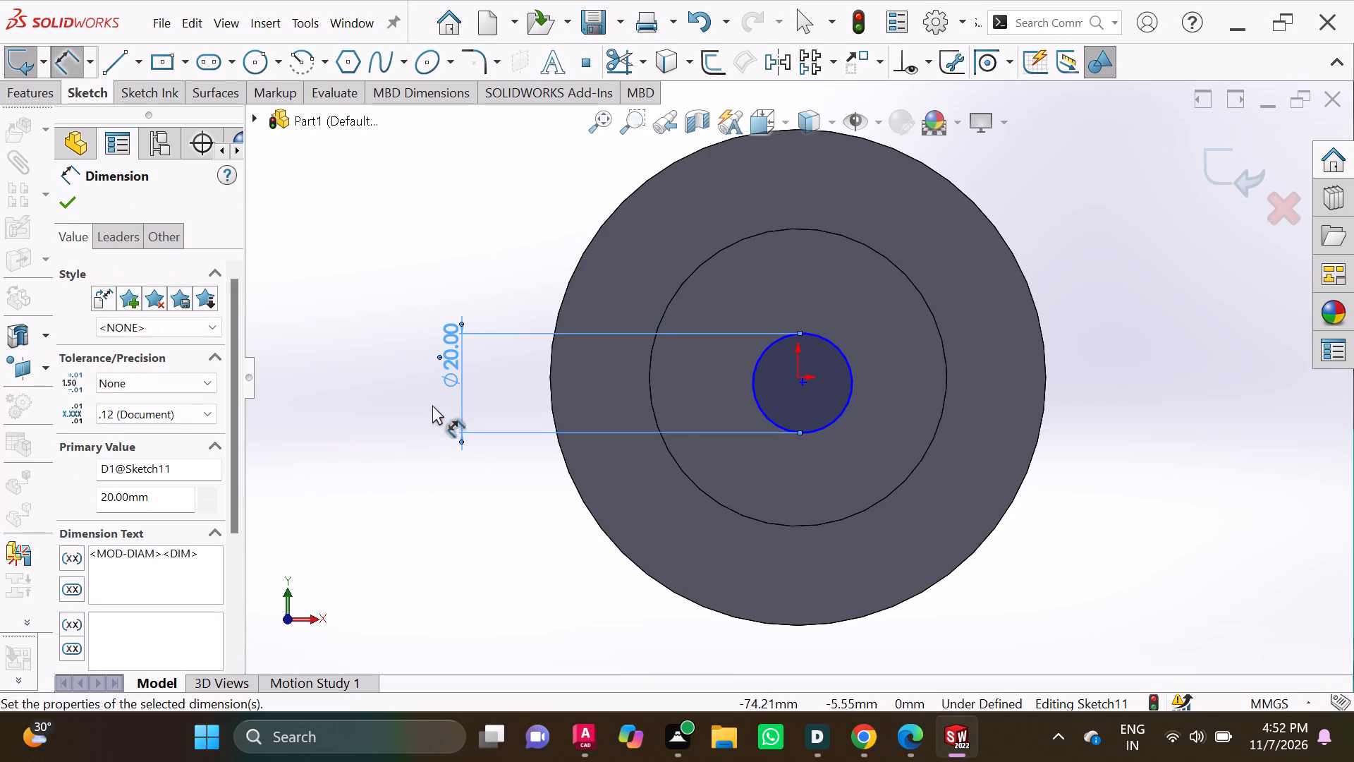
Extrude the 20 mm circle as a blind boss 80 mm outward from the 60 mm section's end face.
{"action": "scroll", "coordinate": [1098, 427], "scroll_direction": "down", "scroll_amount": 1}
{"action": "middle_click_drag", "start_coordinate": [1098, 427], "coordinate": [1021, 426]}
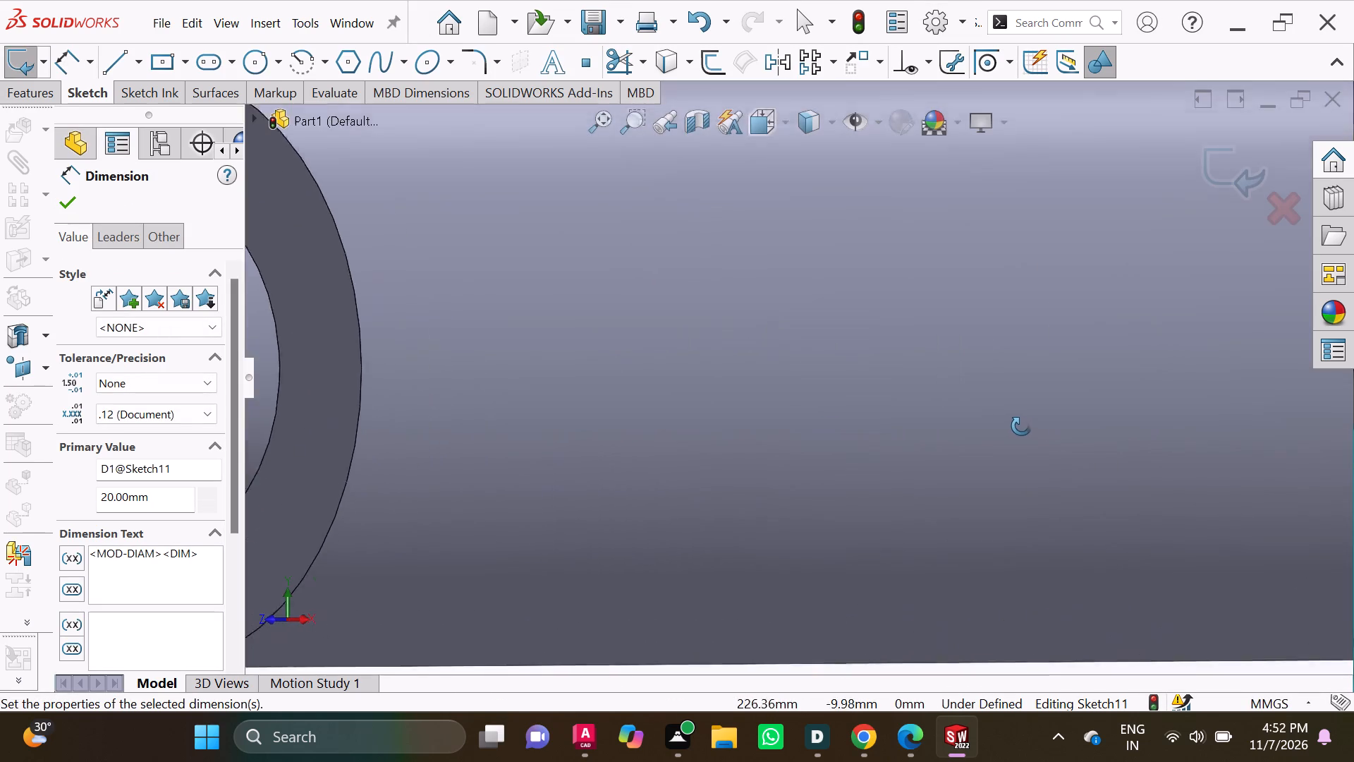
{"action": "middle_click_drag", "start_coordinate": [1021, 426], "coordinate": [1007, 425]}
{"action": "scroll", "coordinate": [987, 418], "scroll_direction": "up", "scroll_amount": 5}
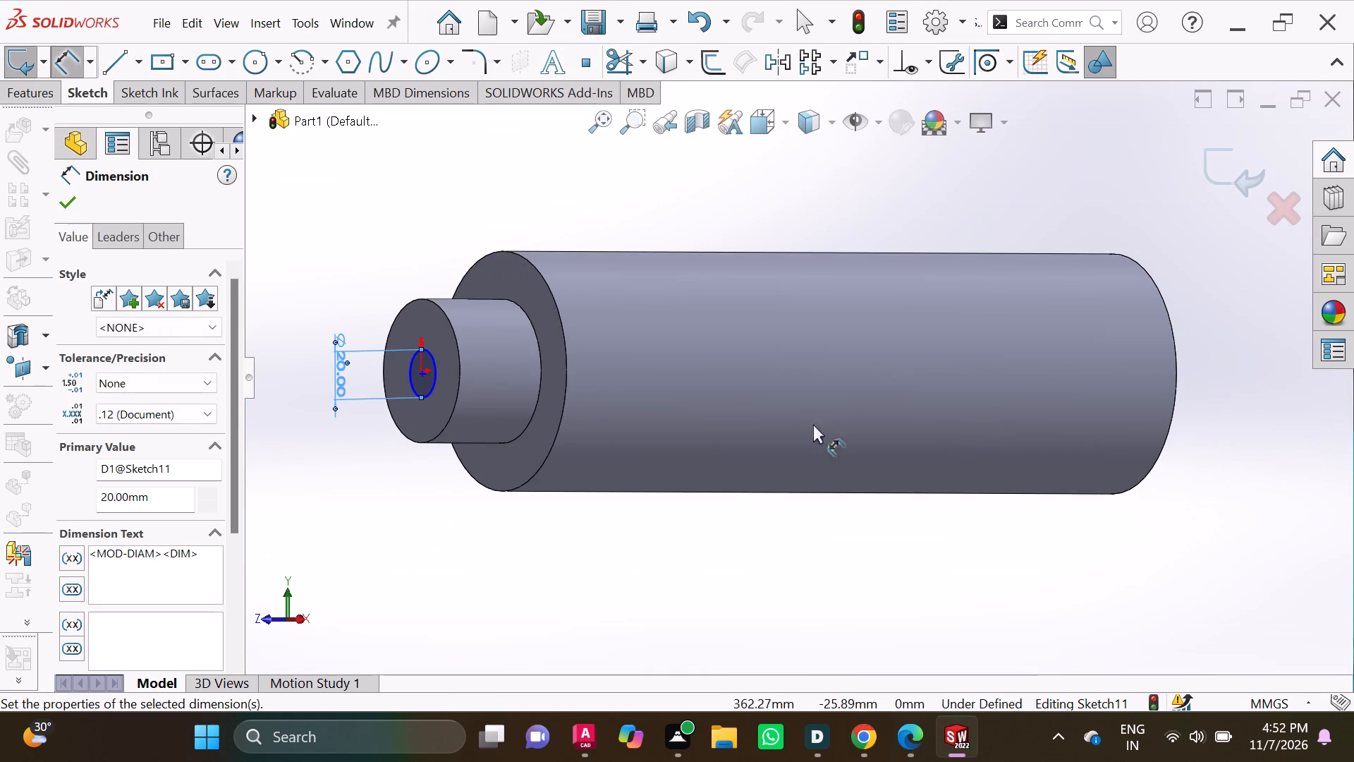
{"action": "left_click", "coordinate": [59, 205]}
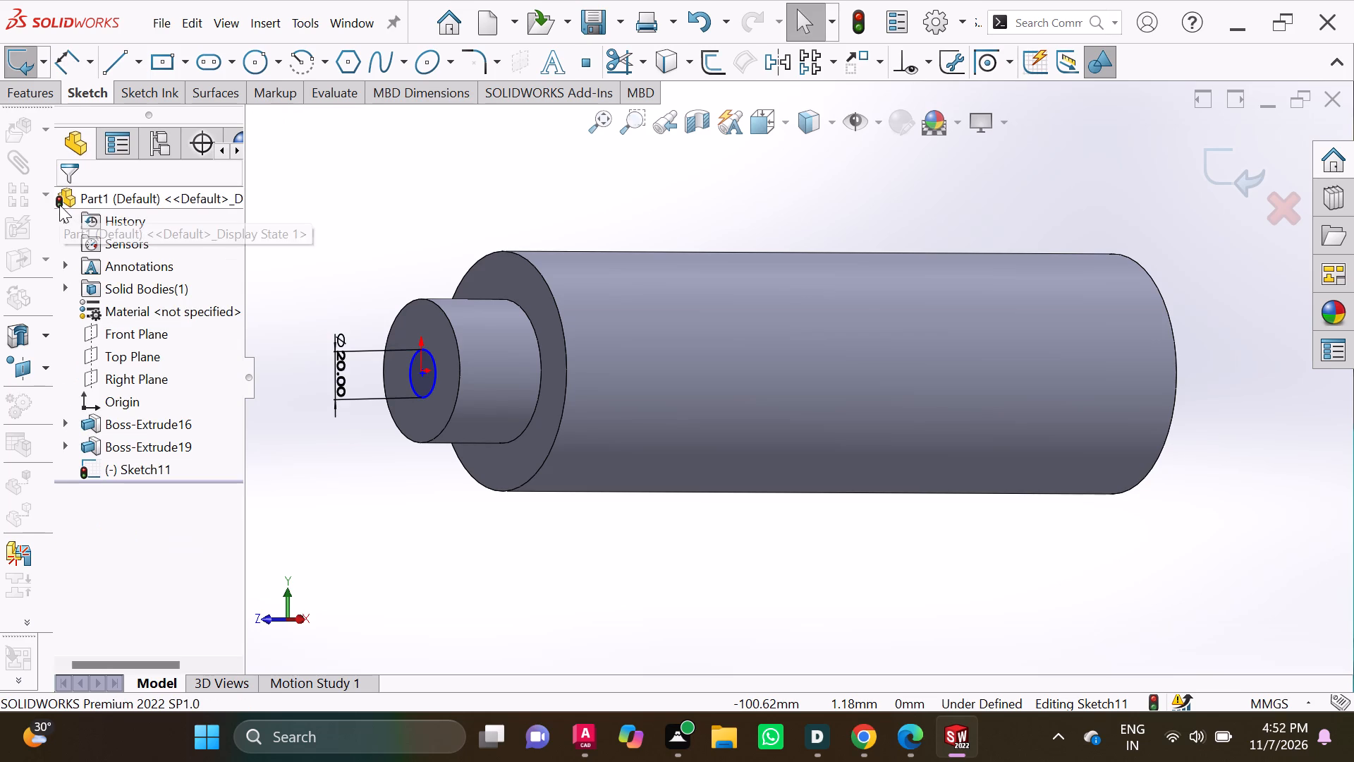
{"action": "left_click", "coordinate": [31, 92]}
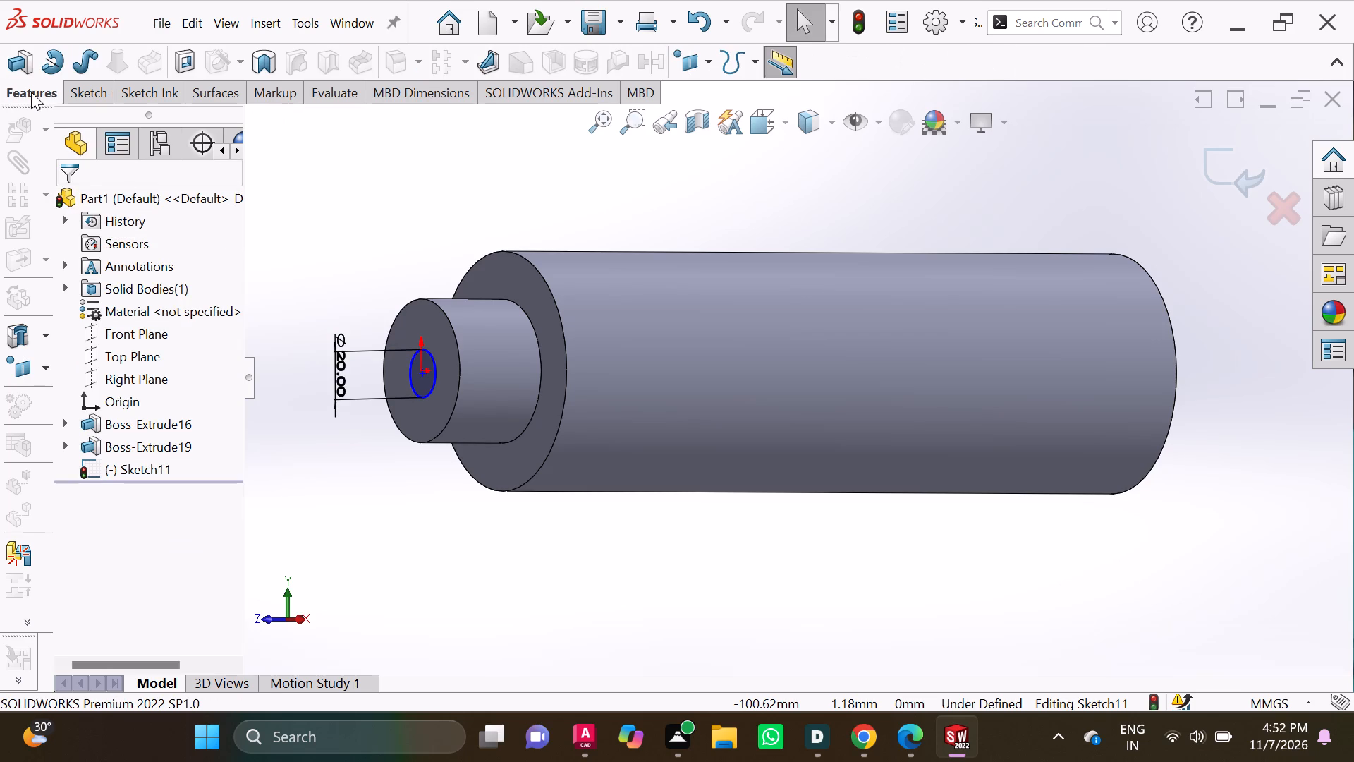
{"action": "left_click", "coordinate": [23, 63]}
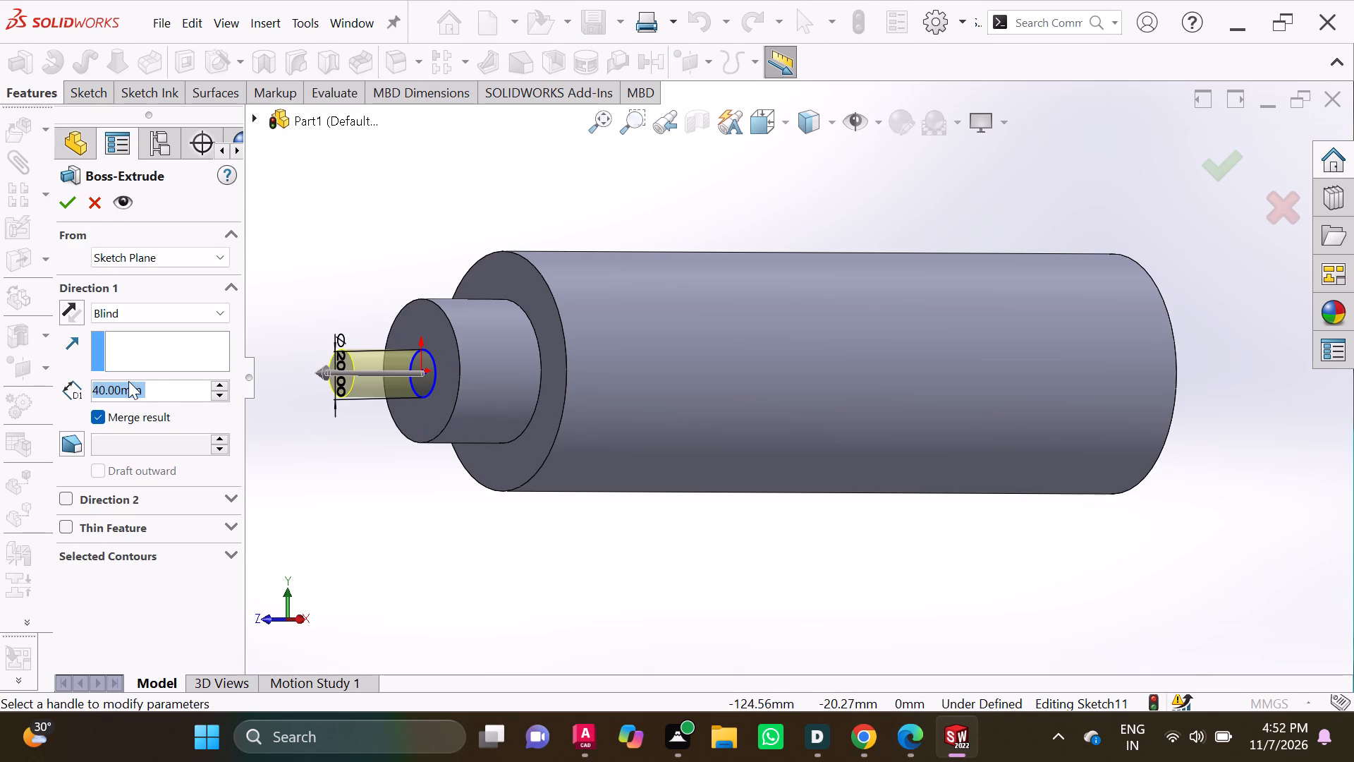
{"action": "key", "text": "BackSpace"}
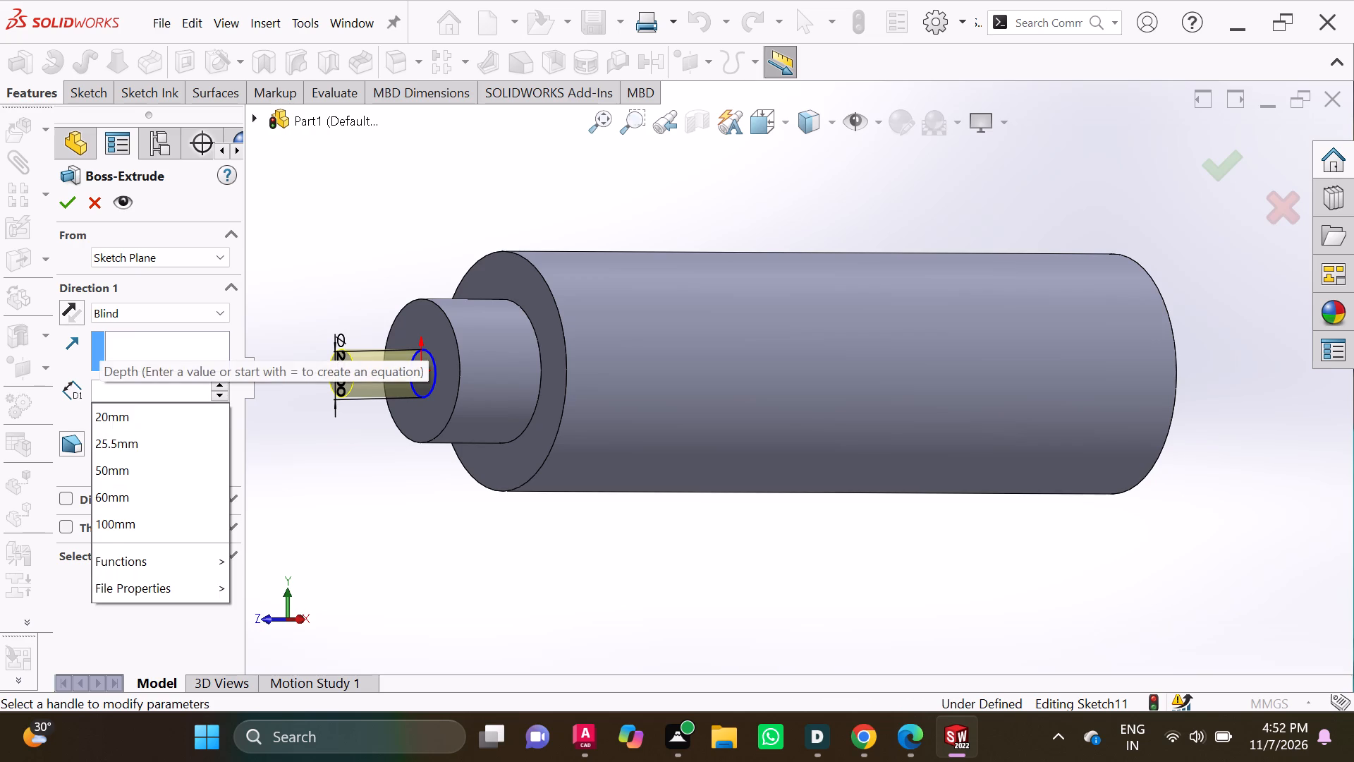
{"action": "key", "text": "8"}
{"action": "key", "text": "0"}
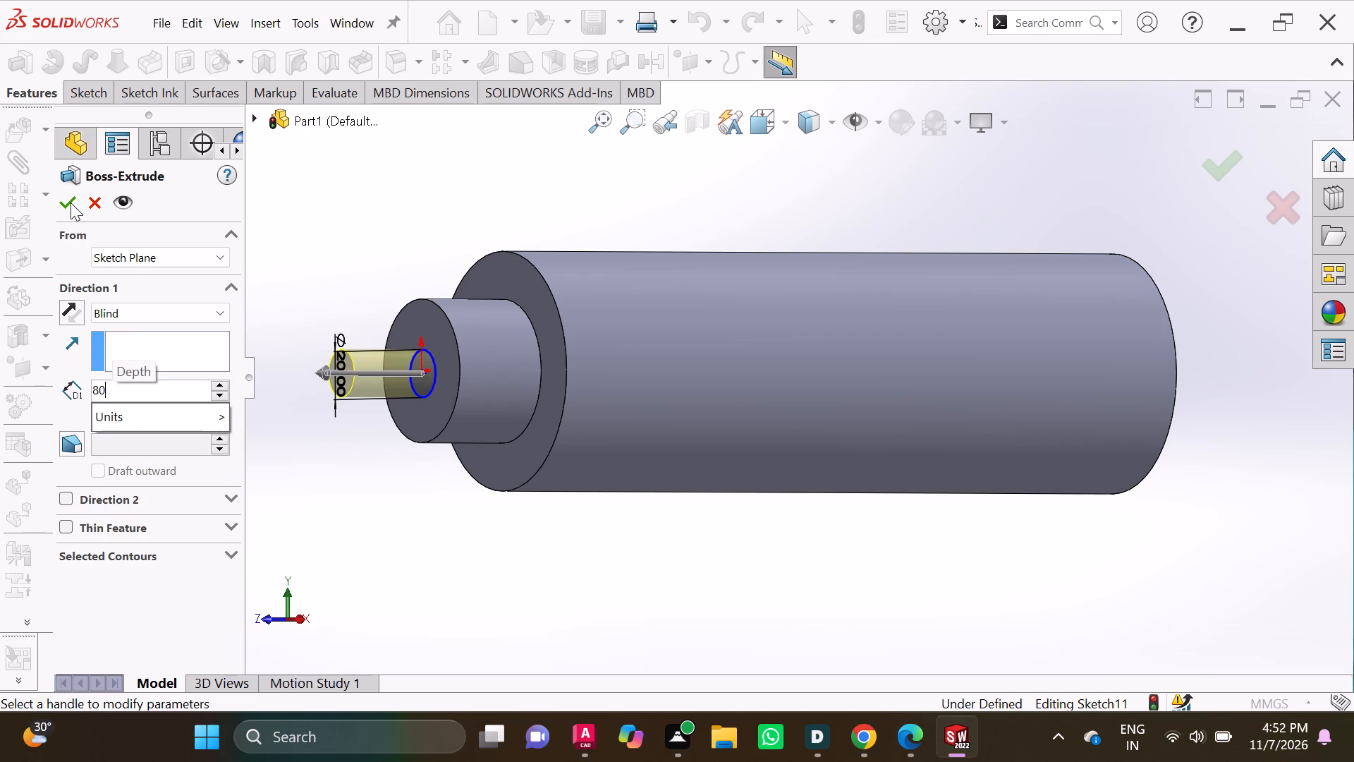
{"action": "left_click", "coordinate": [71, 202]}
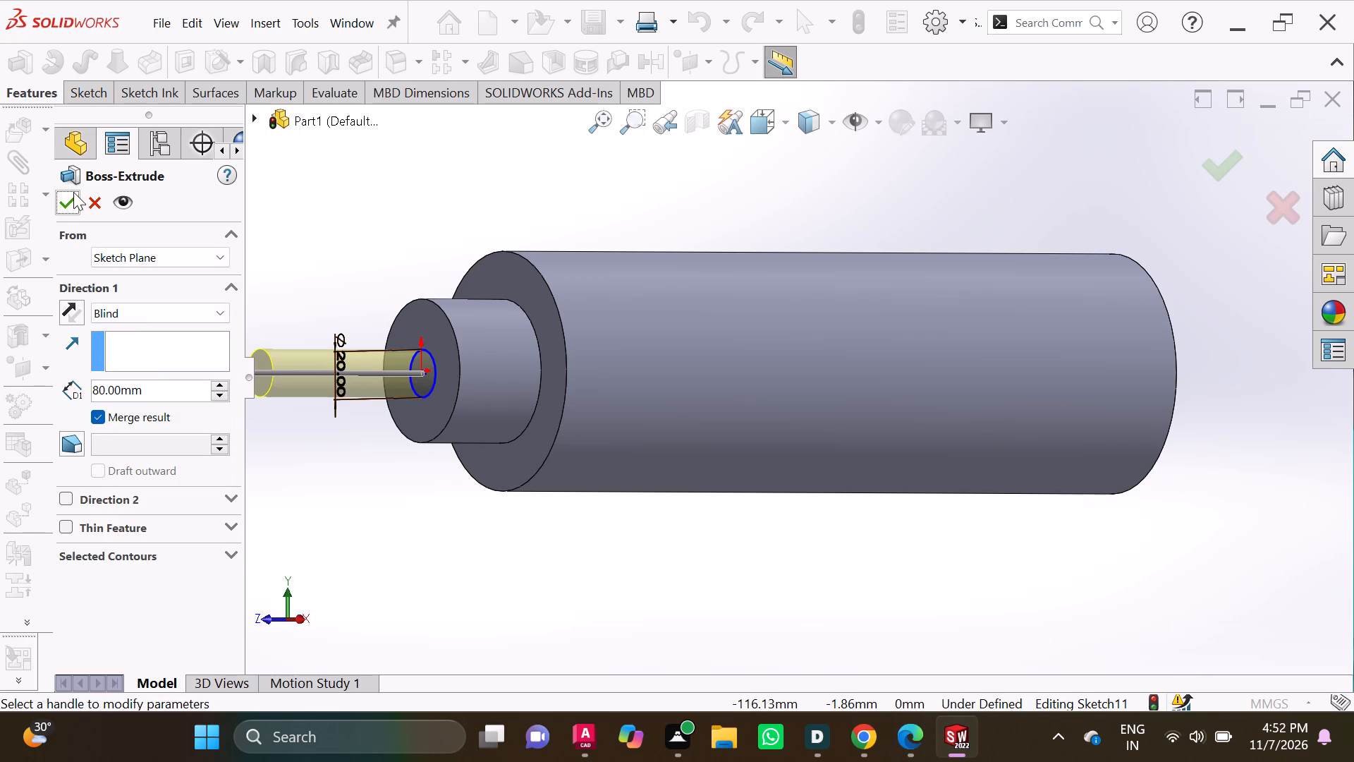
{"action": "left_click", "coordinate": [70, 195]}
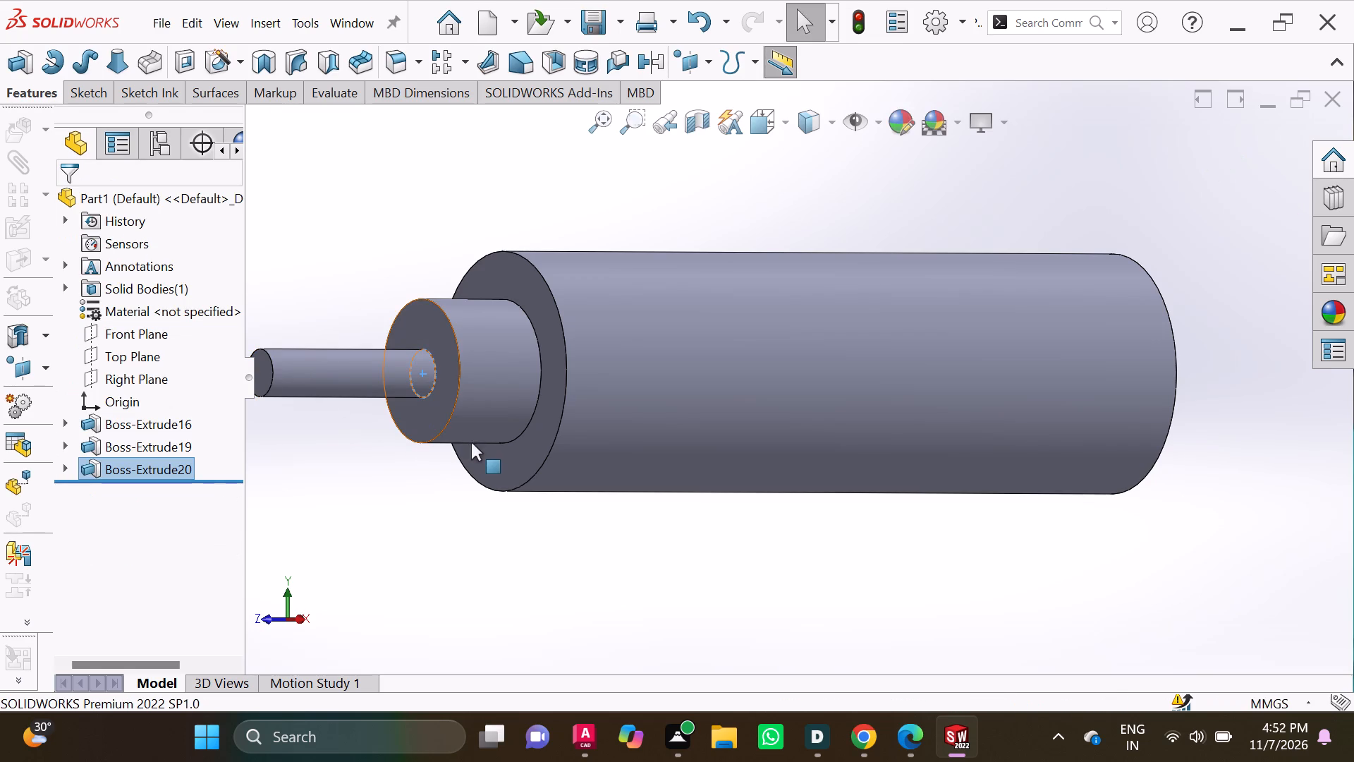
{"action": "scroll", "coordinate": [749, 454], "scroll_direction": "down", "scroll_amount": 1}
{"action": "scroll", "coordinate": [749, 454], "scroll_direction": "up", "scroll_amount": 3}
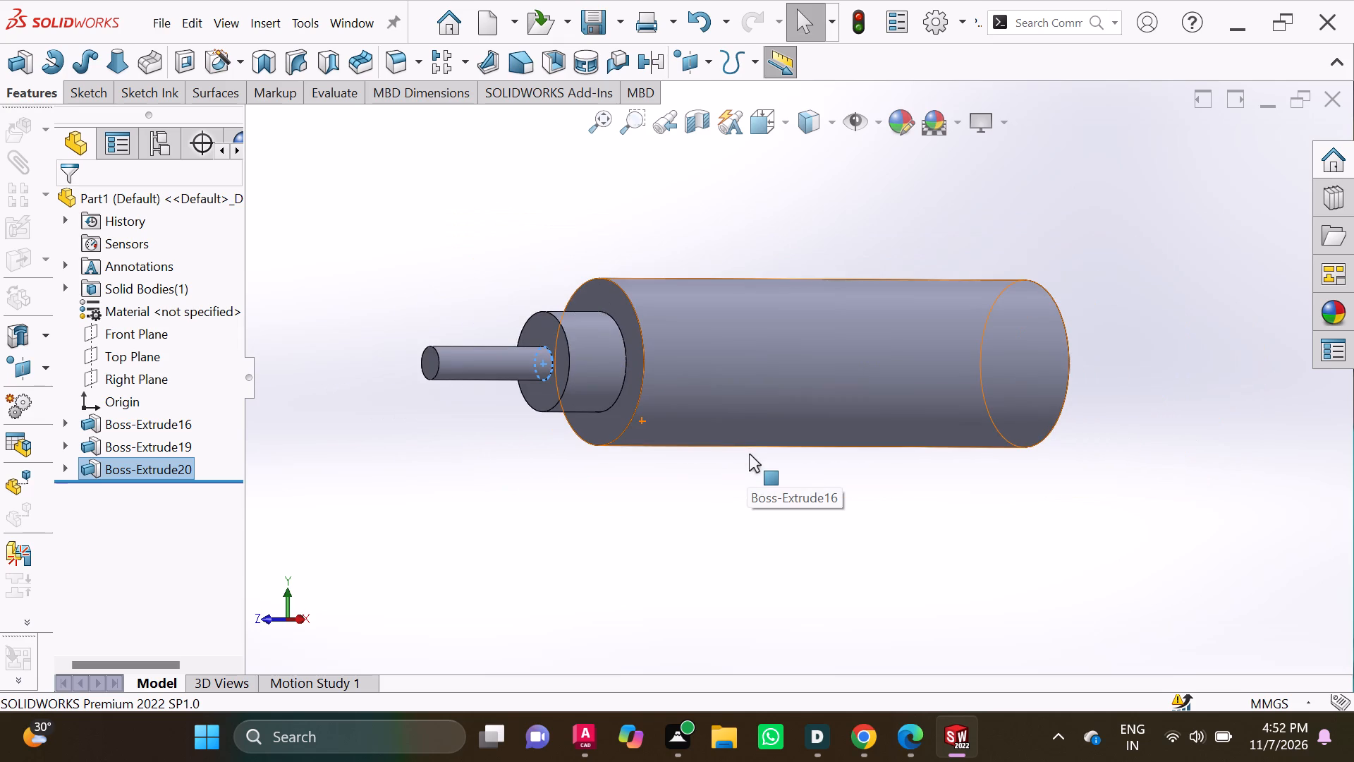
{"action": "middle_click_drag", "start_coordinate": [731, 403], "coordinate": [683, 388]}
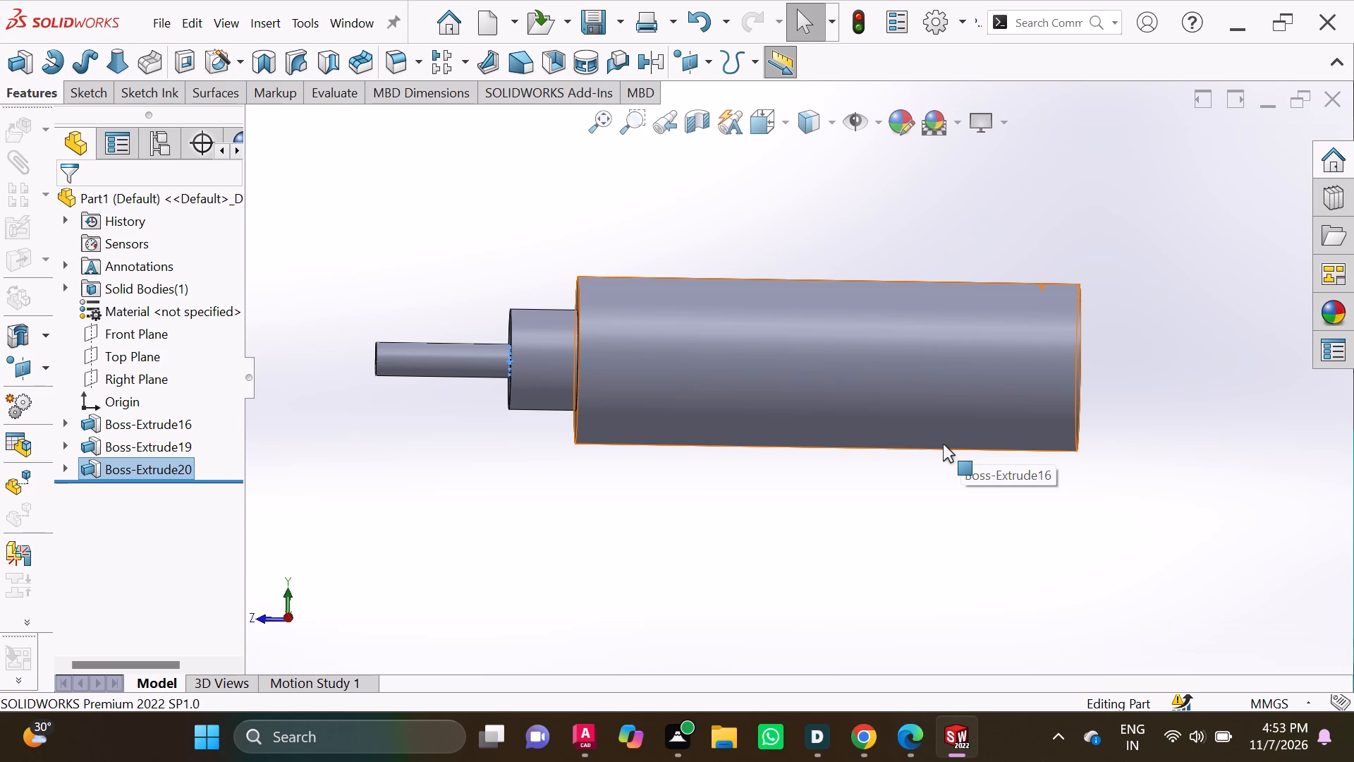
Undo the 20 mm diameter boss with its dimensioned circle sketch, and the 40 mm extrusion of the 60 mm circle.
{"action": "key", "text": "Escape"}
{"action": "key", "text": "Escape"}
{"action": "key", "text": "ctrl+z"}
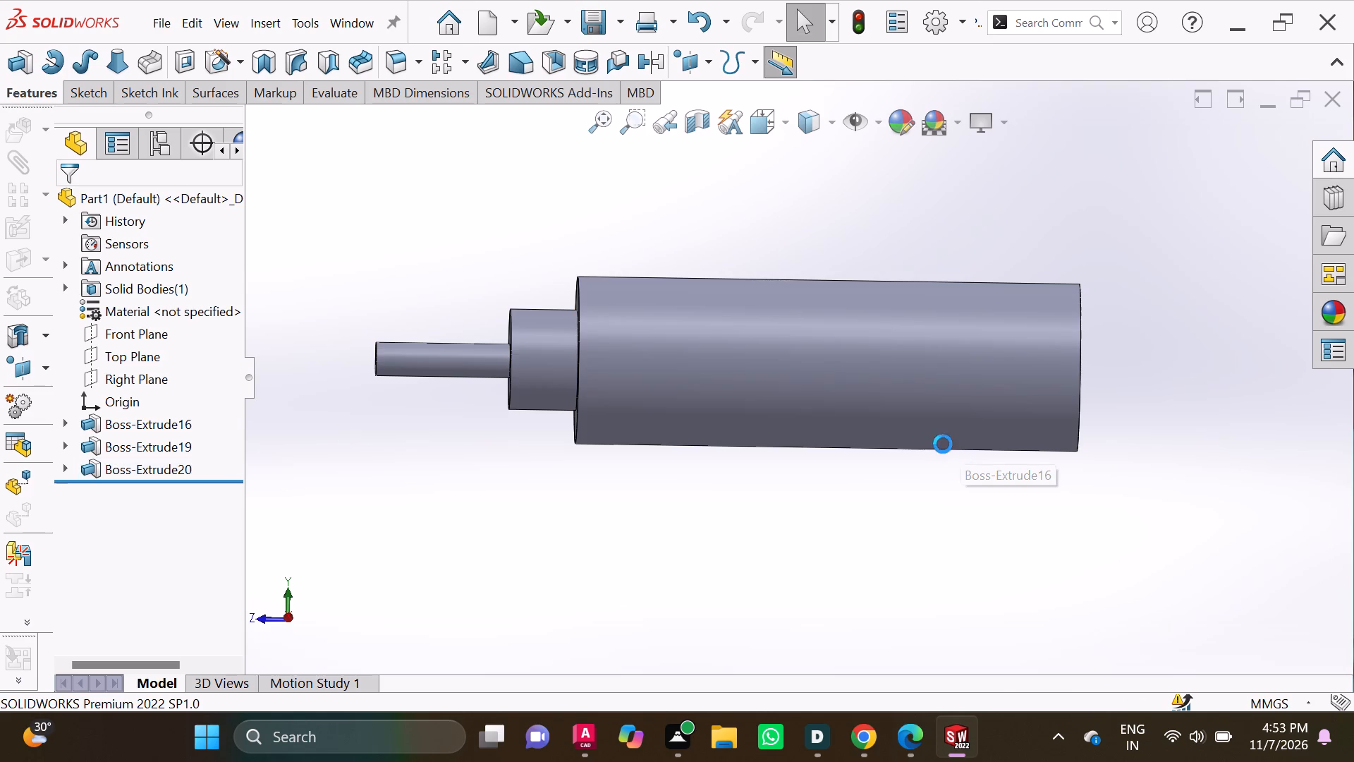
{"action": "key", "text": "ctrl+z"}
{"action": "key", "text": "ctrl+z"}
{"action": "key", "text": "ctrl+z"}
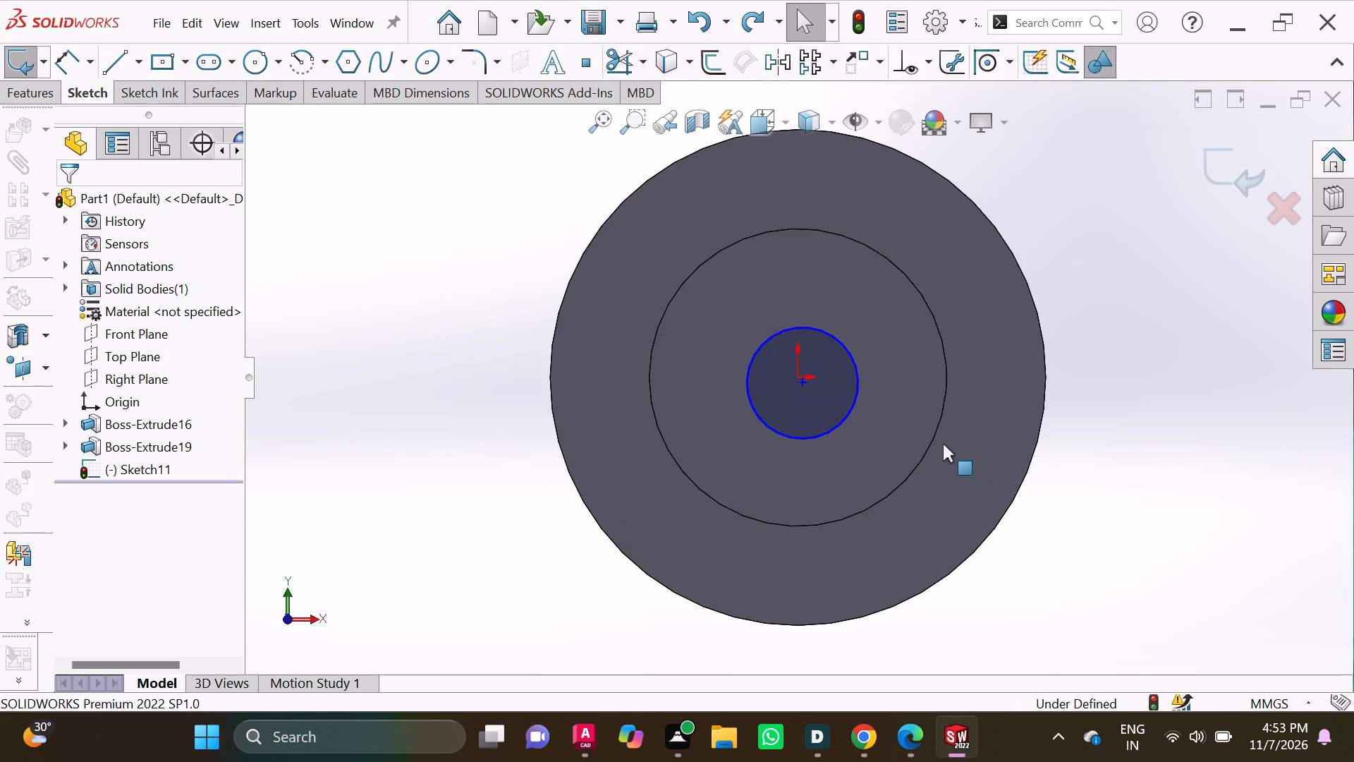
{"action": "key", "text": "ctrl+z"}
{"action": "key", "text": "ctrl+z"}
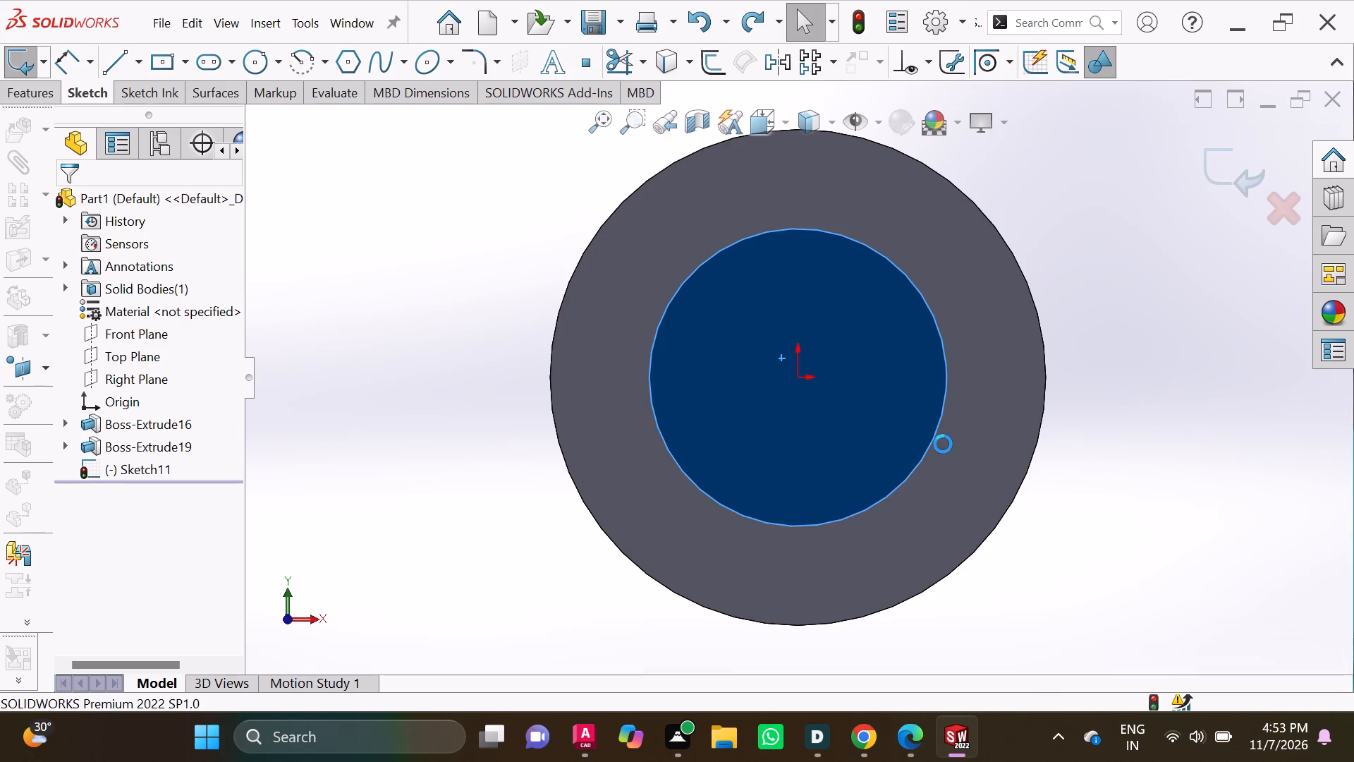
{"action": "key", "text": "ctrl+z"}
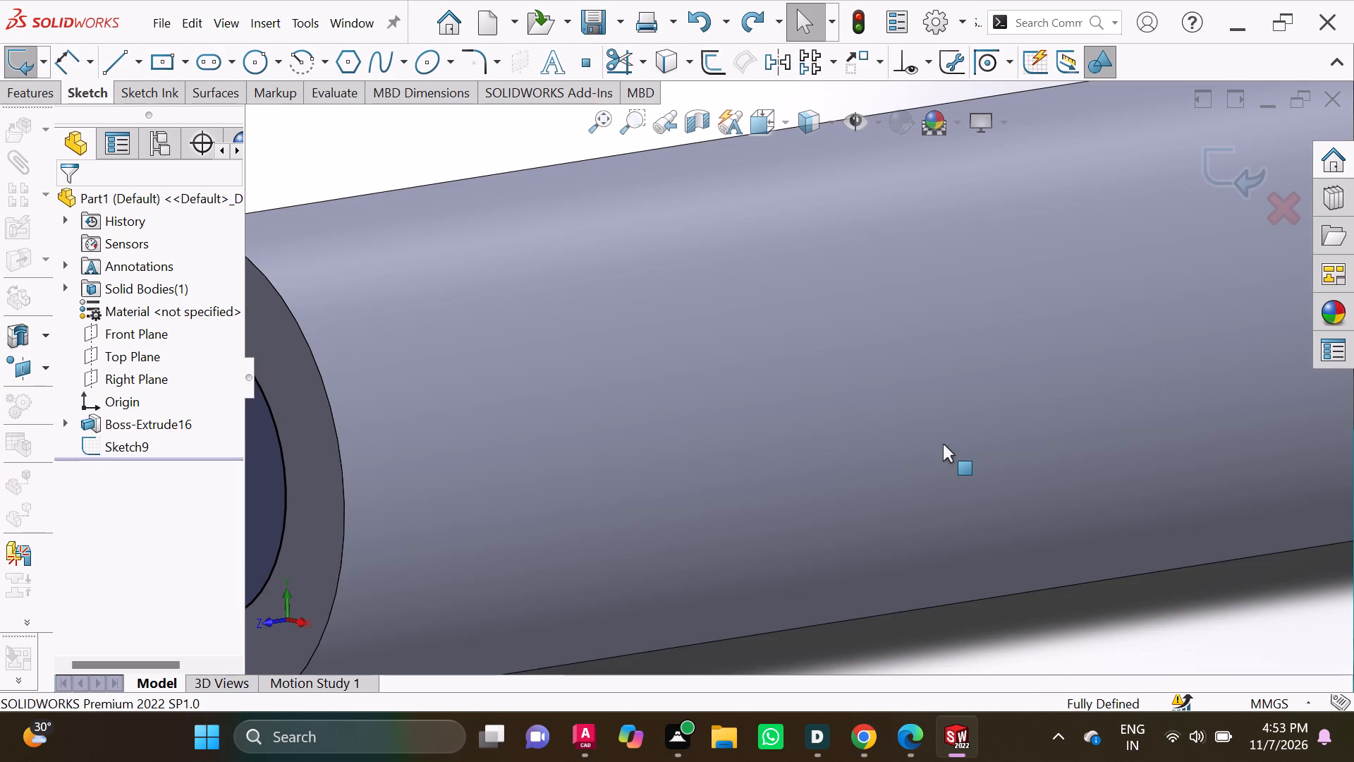
Undo the 60 mm circle sketch and the large cylinder's extrusion, back to the sketch of the 100 mm circle.
{"action": "key", "text": "ctrl+z"}
{"action": "key", "text": "ctrl+z"}
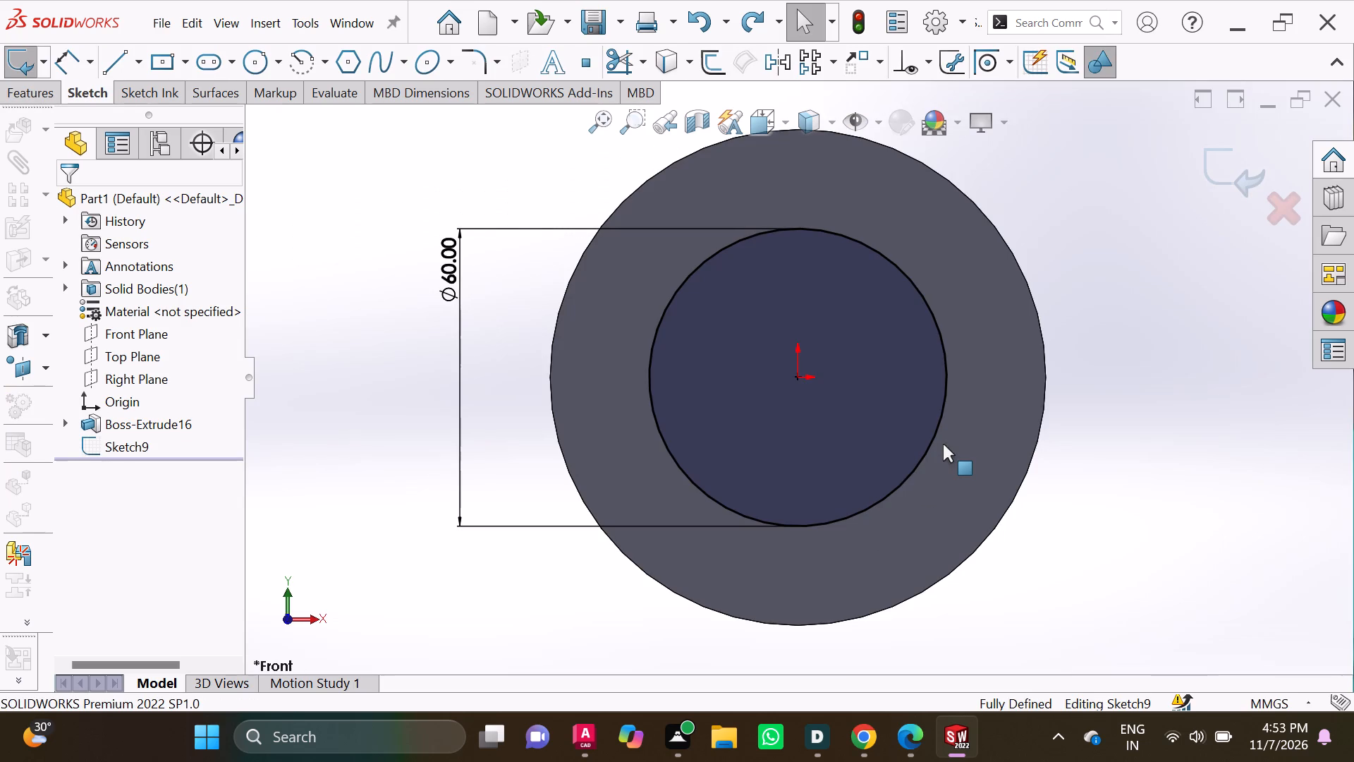
{"action": "key", "text": "ctrl+z"}
{"action": "key", "text": "ctrl+z"}
{"action": "key", "text": "ctrl+z"}
{"action": "left_click", "coordinate": [943, 444]}
{"action": "left_click_drag", "start_coordinate": [943, 444], "coordinate": [951, 478], "text": "ctrl"}
{"action": "key", "text": "ctrl+z"}
{"action": "left_click", "coordinate": [951, 478]}
{"action": "key", "text": "ctrl+z"}
{"action": "key", "text": "ctrl+z"}
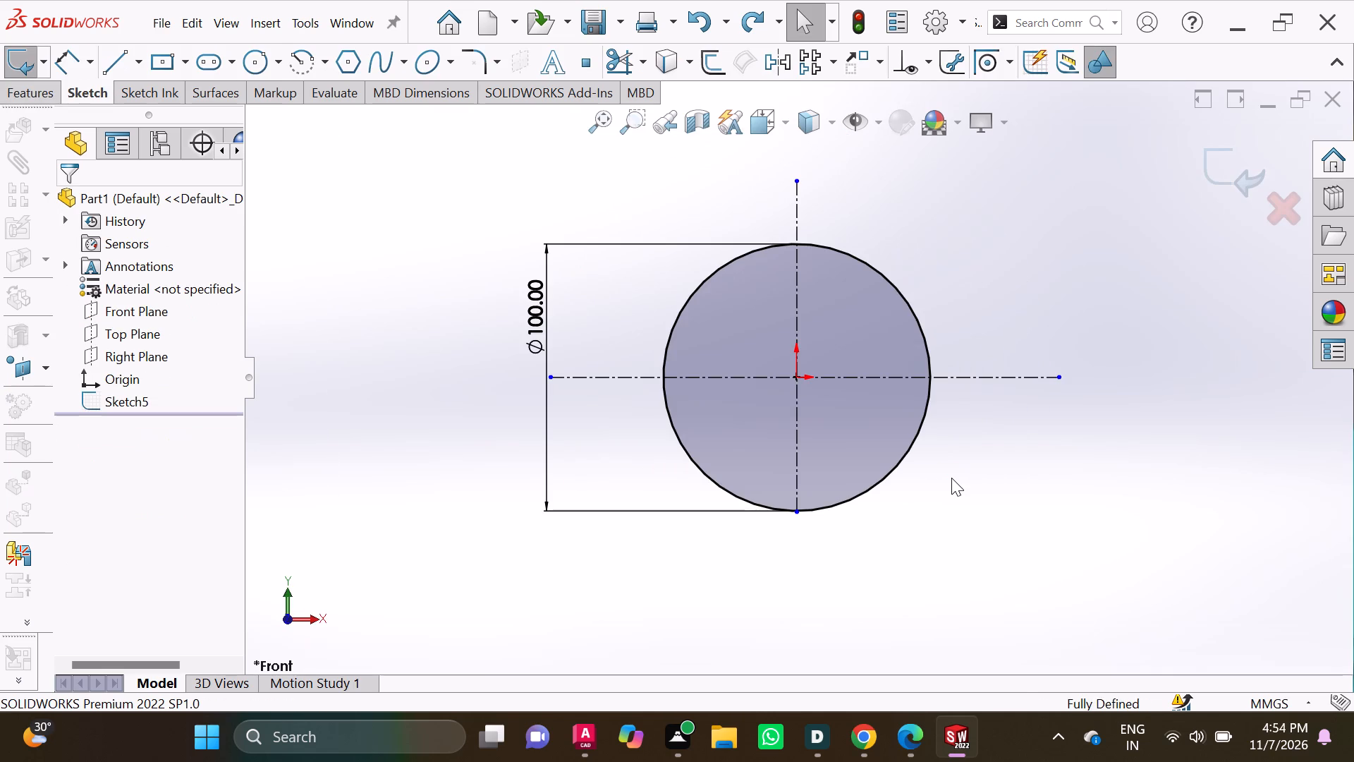
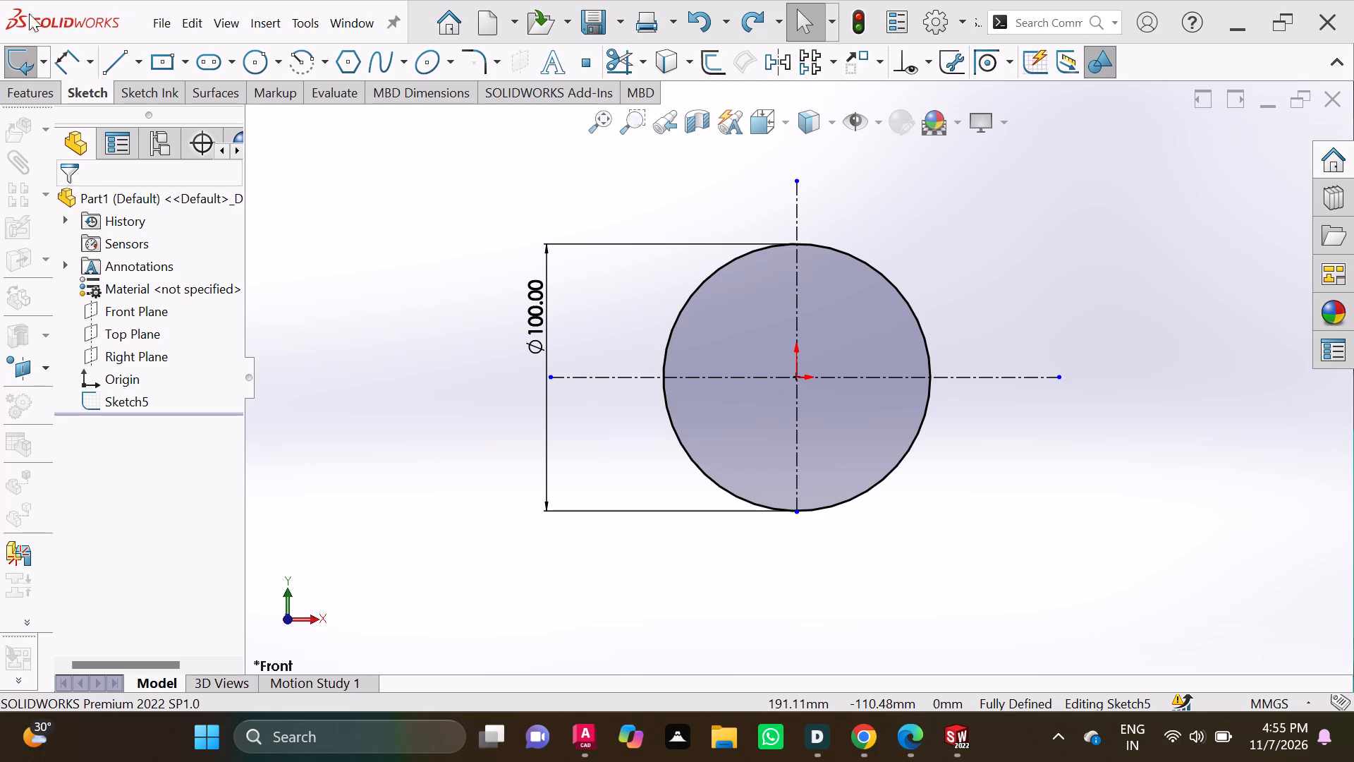
Extrude the 100 mm circle as a blind boss 120 mm deep.
{"action": "left_click", "coordinate": [20, 99]}
{"action": "left_click", "coordinate": [16, 55]}
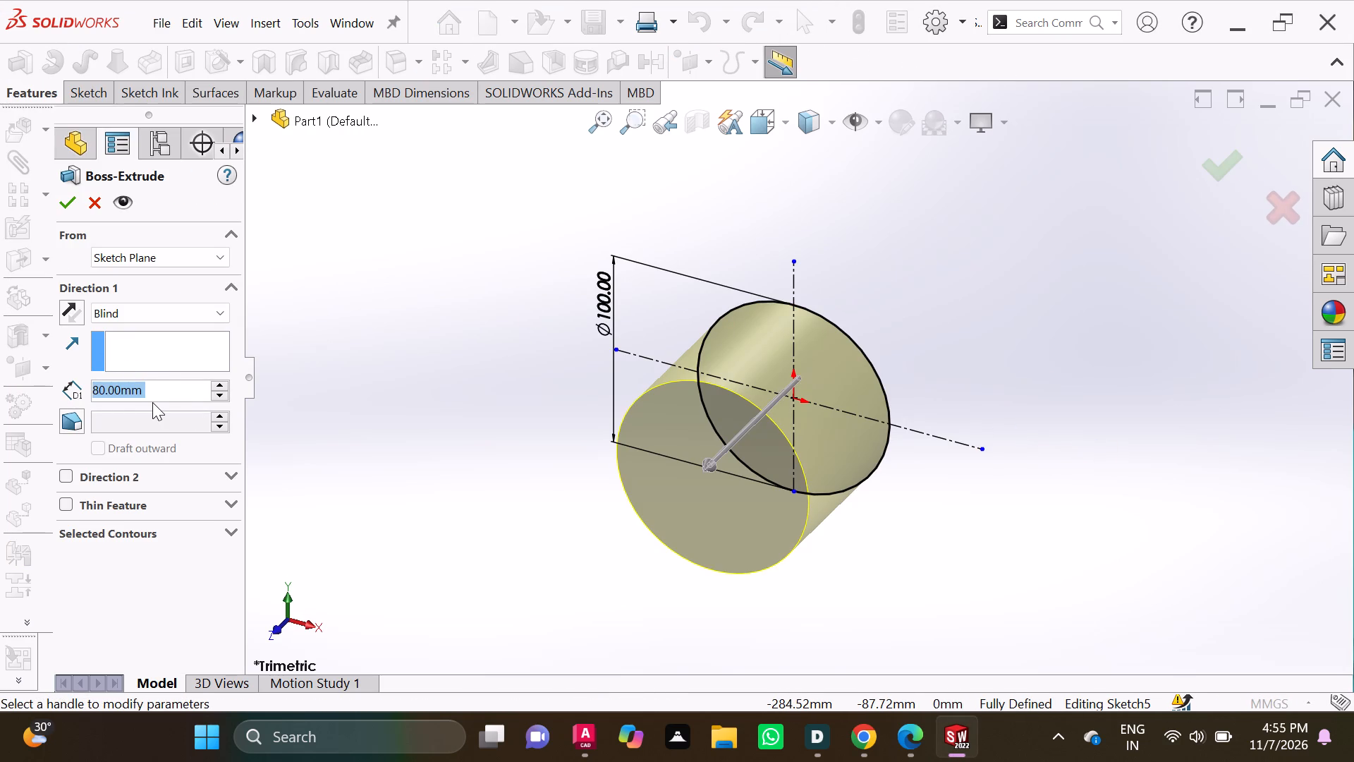
{"action": "key", "text": "BackSpace"}
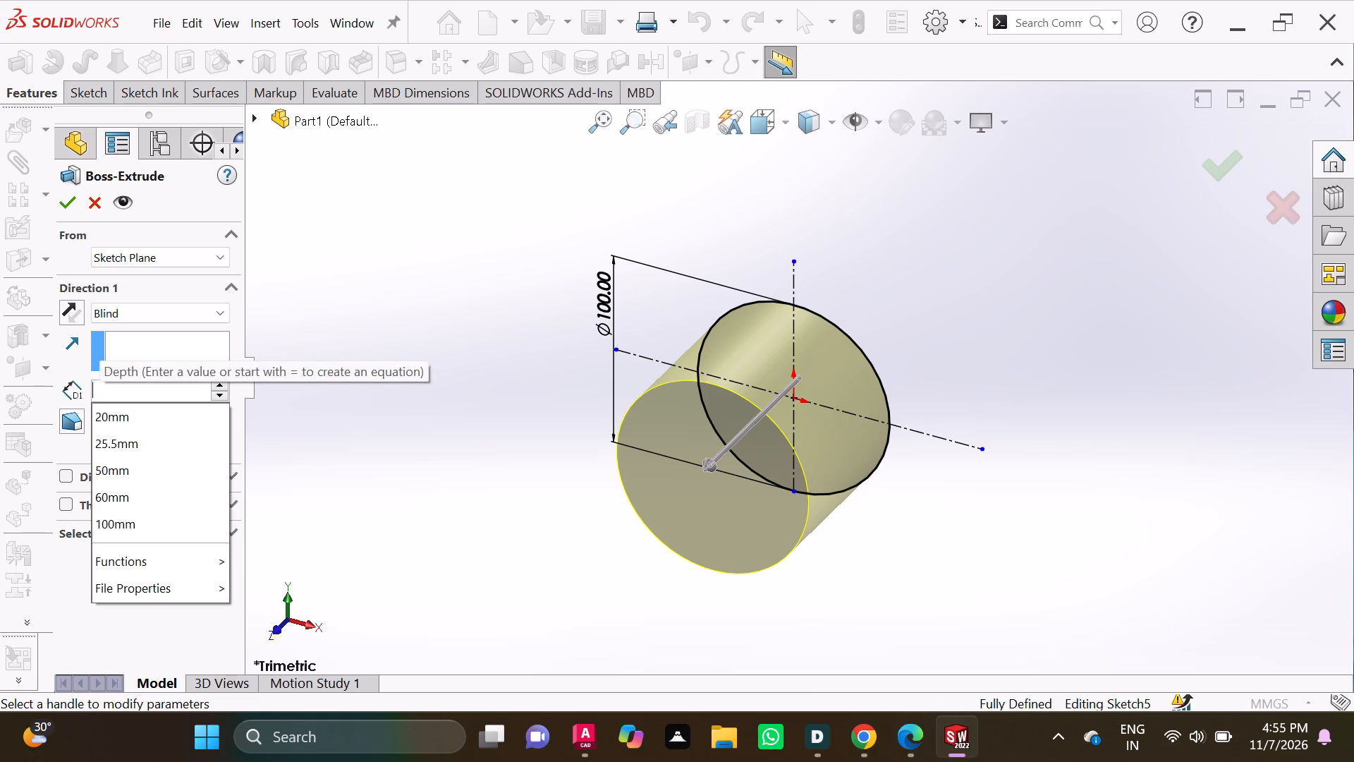
{"action": "type", "text": "12"}
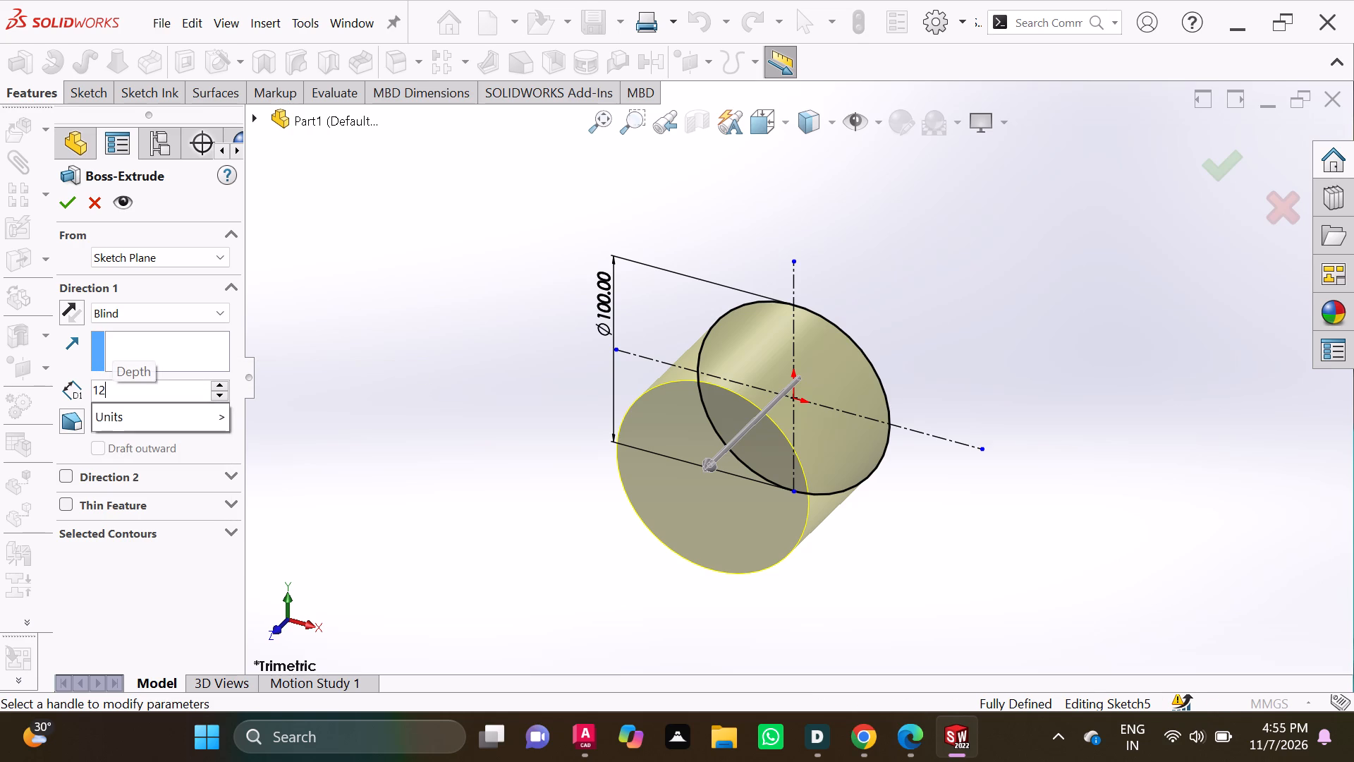
{"action": "key", "text": "0"}
{"action": "left_click", "coordinate": [65, 205]}
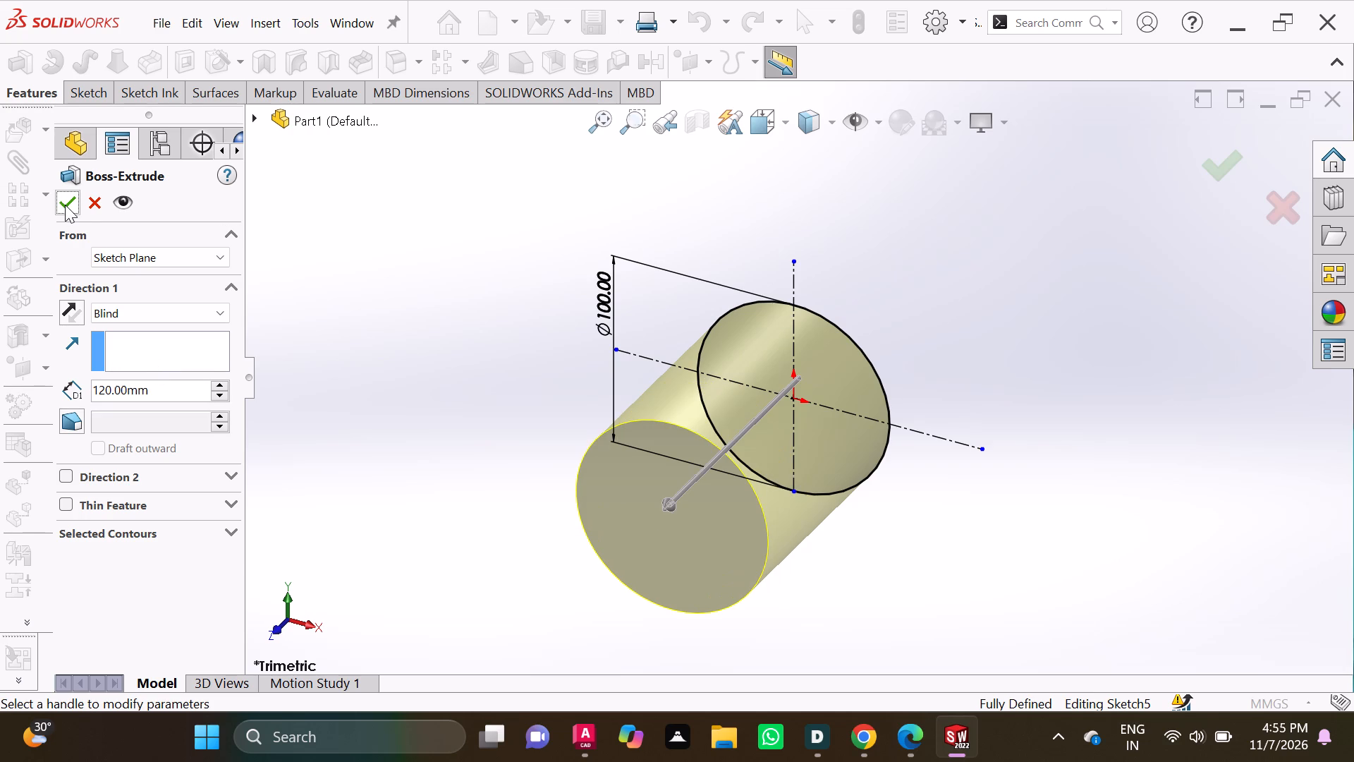
{"action": "left_click", "coordinate": [63, 206]}
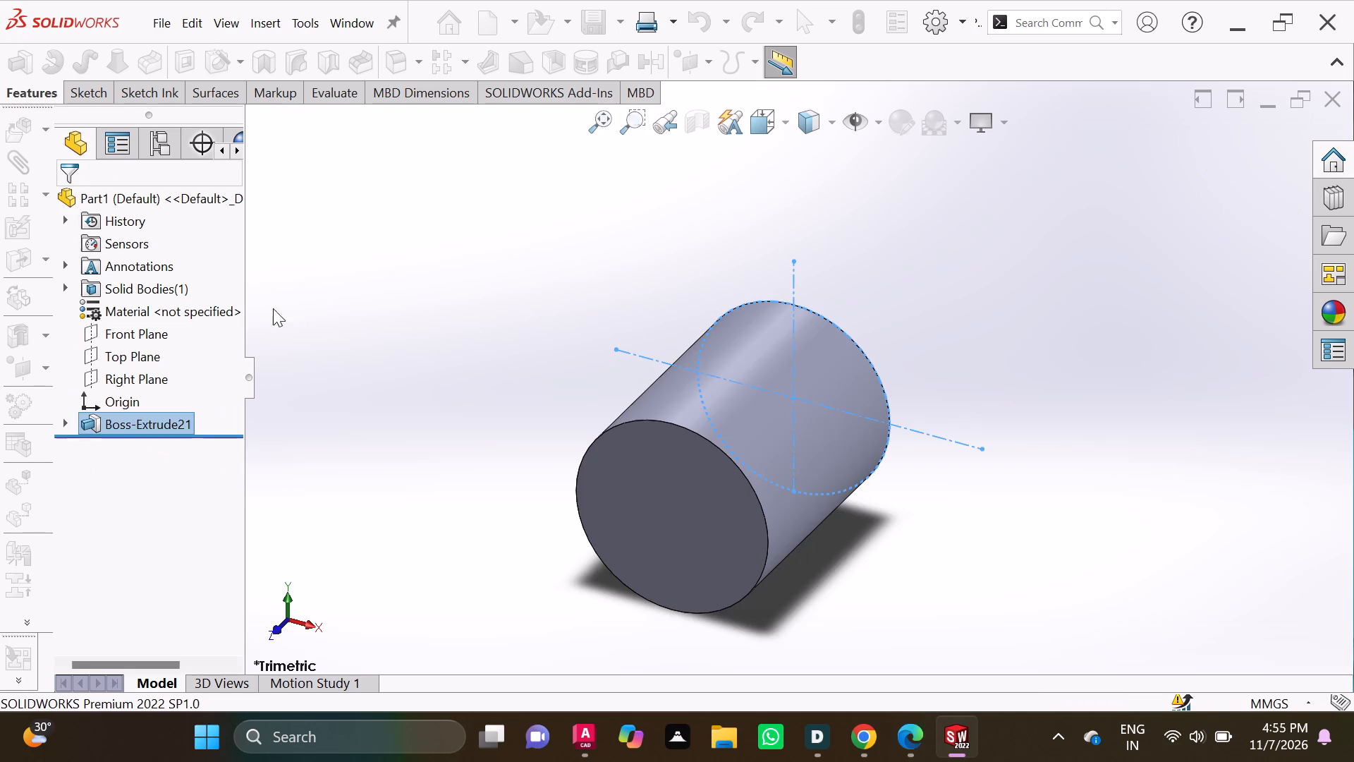
Sketch a circle of about 26 mm radius centred on the origin on the 100 mm cylinder's front end face.
{"action": "middle_click_drag", "start_coordinate": [528, 423], "coordinate": [601, 360]}
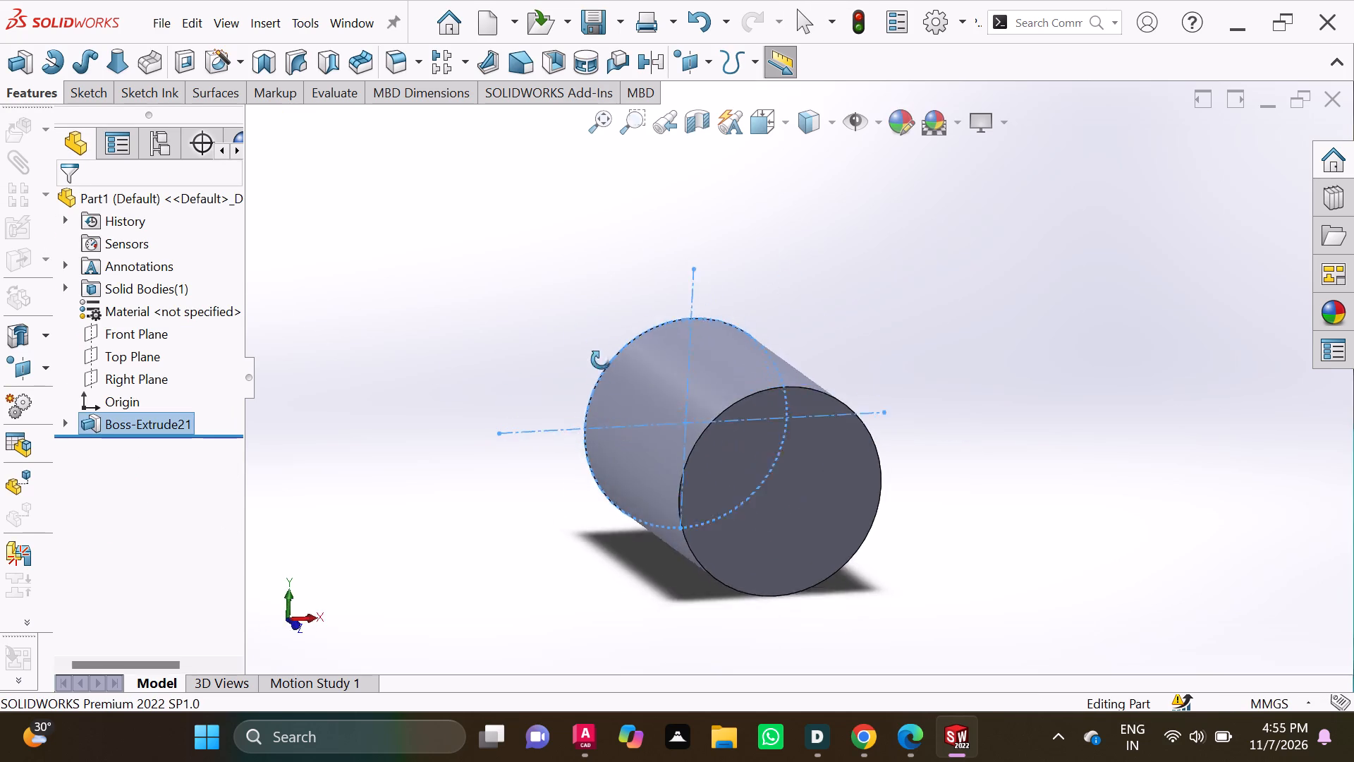
{"action": "middle_click_drag", "start_coordinate": [601, 360], "coordinate": [557, 349]}
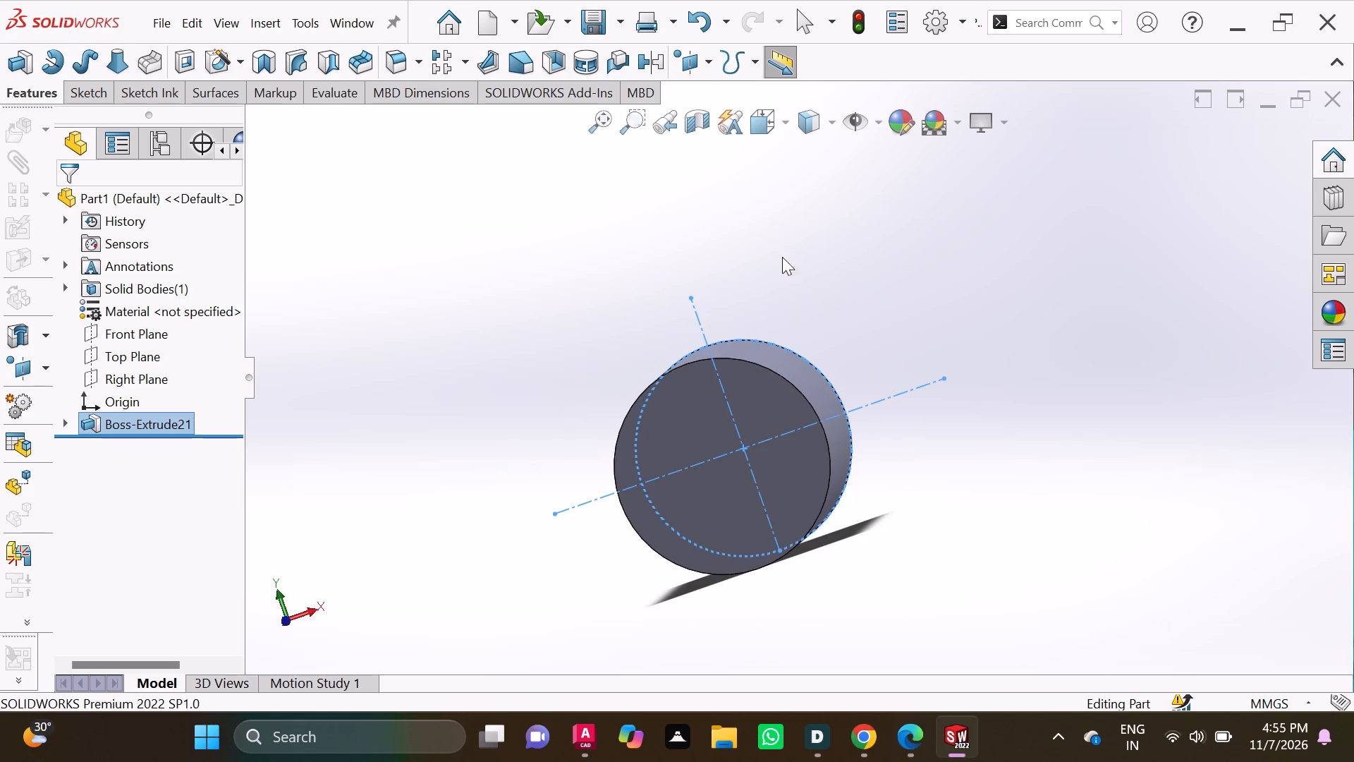
{"action": "left_click", "coordinate": [784, 128]}
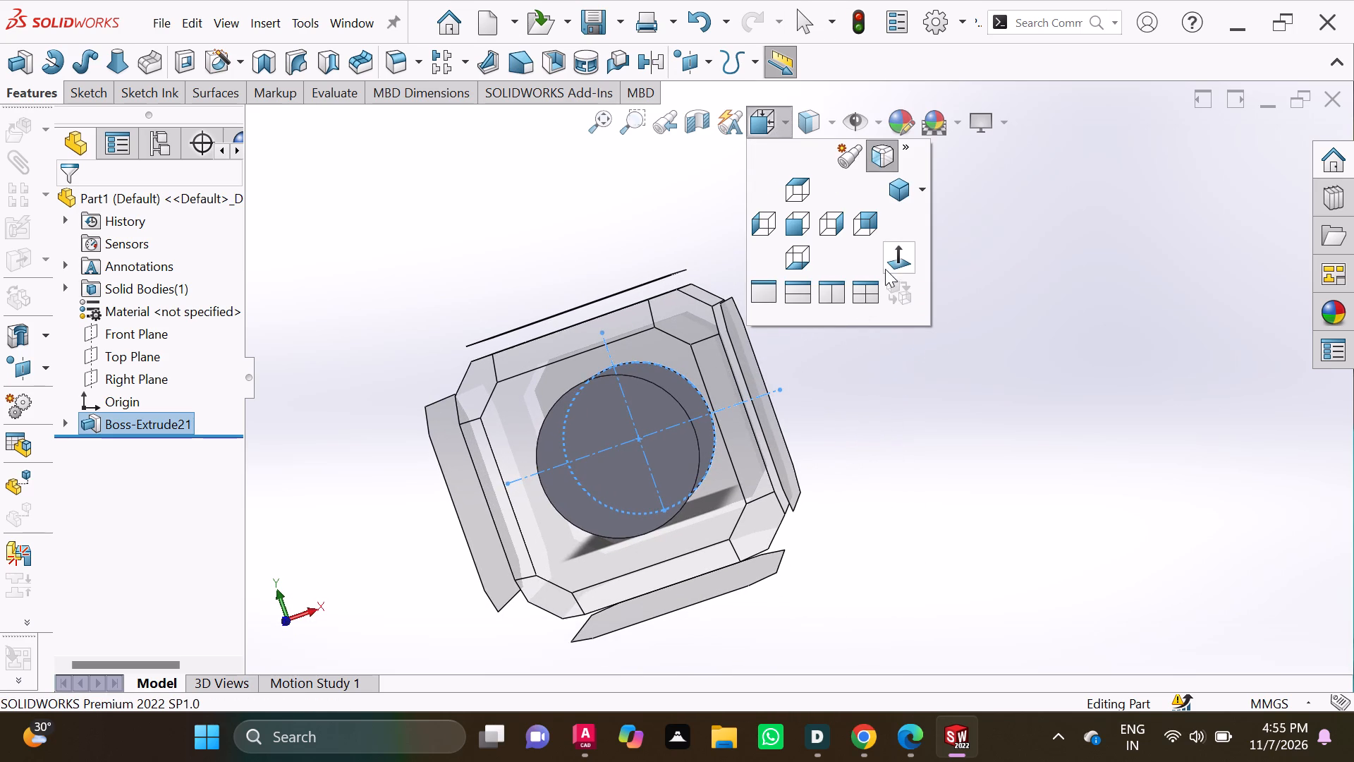
{"action": "left_click", "coordinate": [893, 262]}
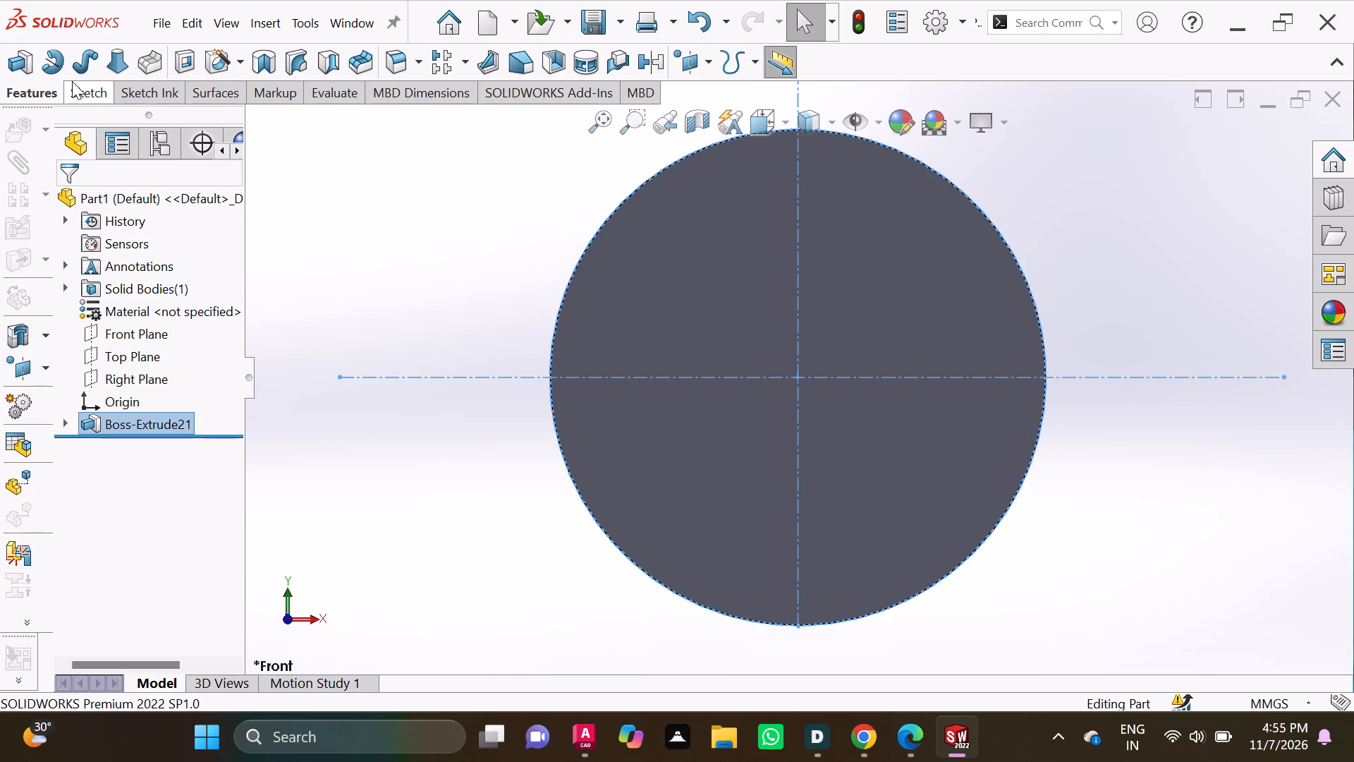
{"action": "left_click", "coordinate": [92, 92]}
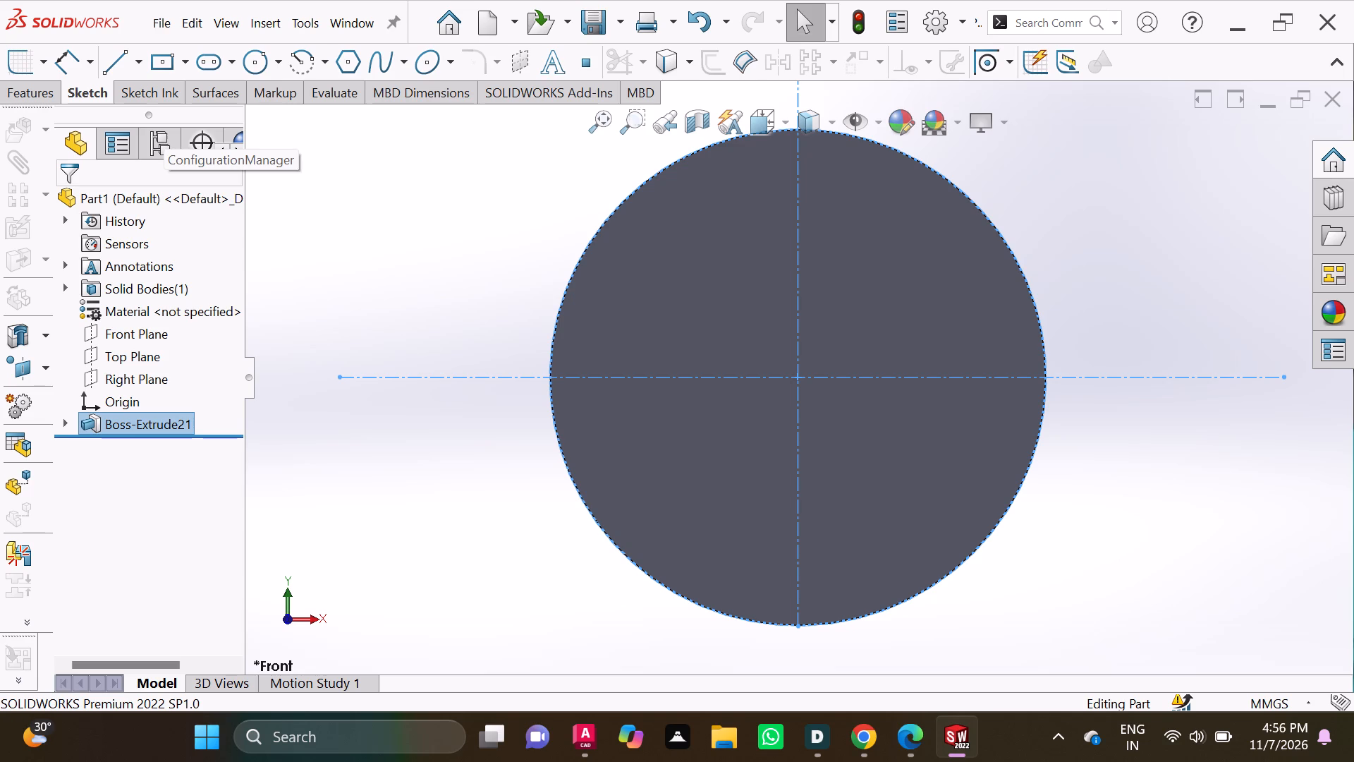
{"action": "left_click", "coordinate": [277, 56]}
{"action": "left_click", "coordinate": [274, 95]}
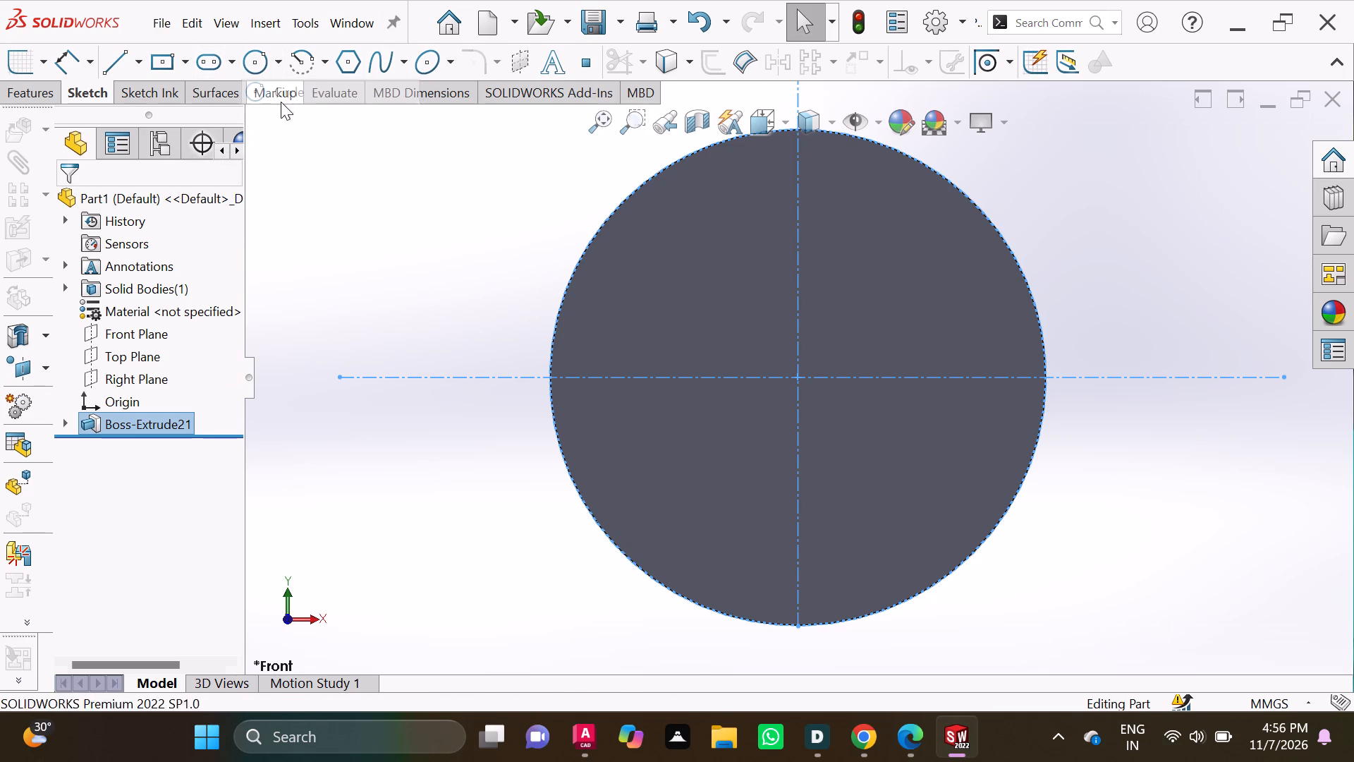
{"action": "left_click", "coordinate": [66, 196]}
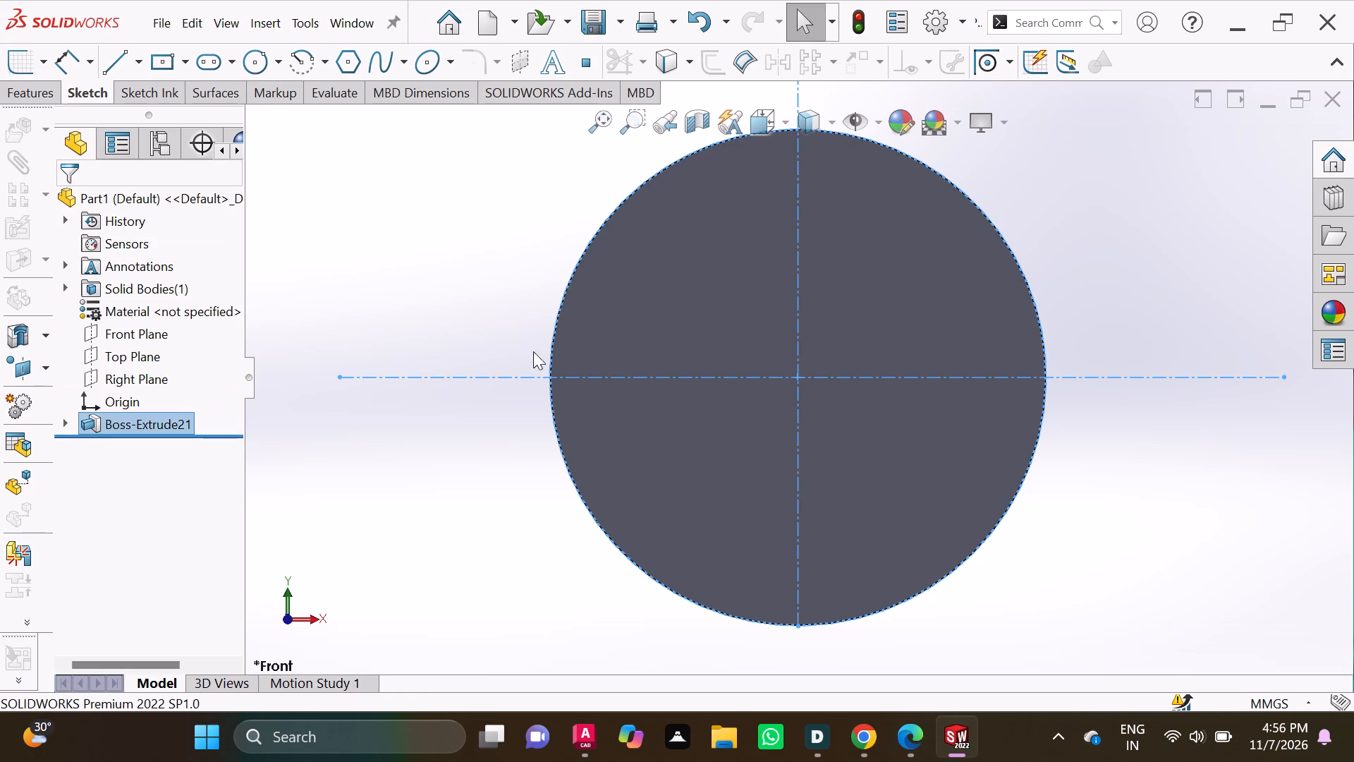
{"action": "left_click", "coordinate": [674, 317]}
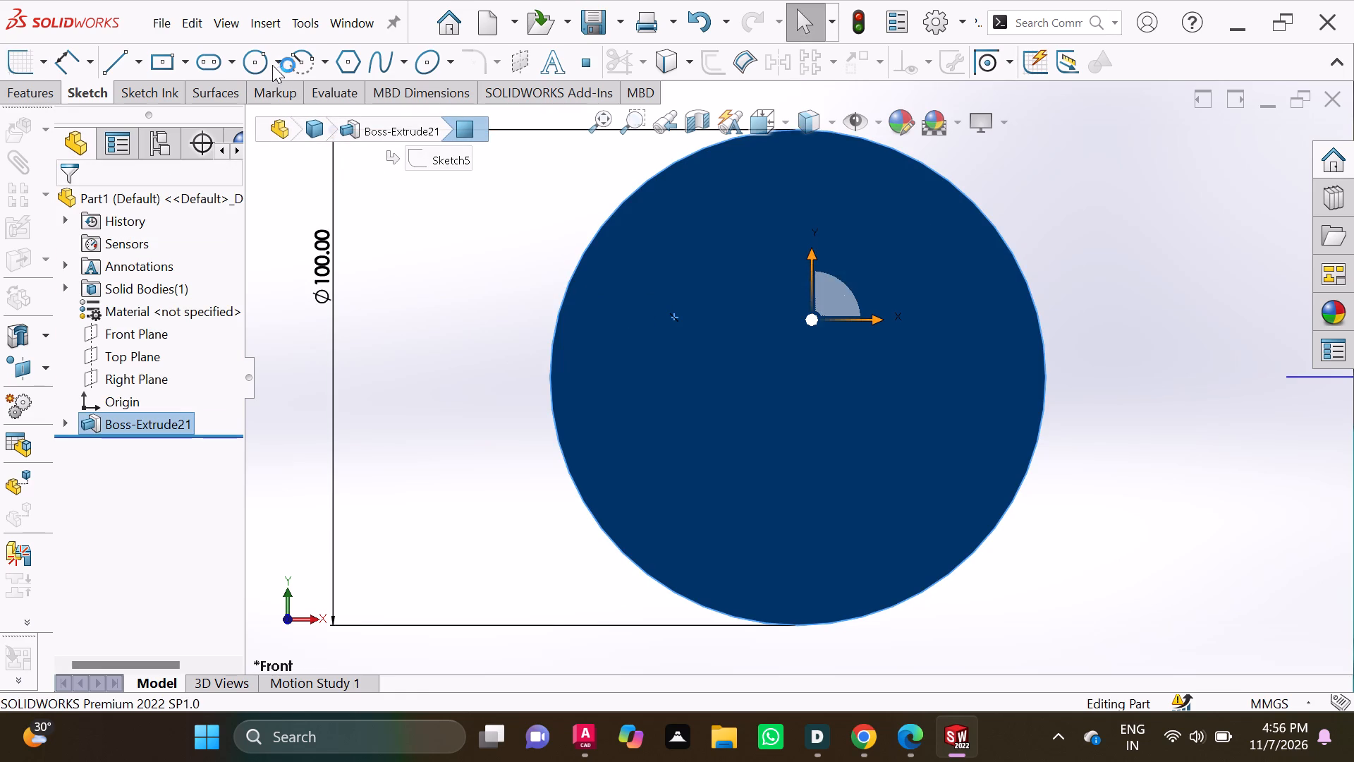
{"action": "left_click", "coordinate": [279, 62]}
{"action": "left_click", "coordinate": [285, 93]}
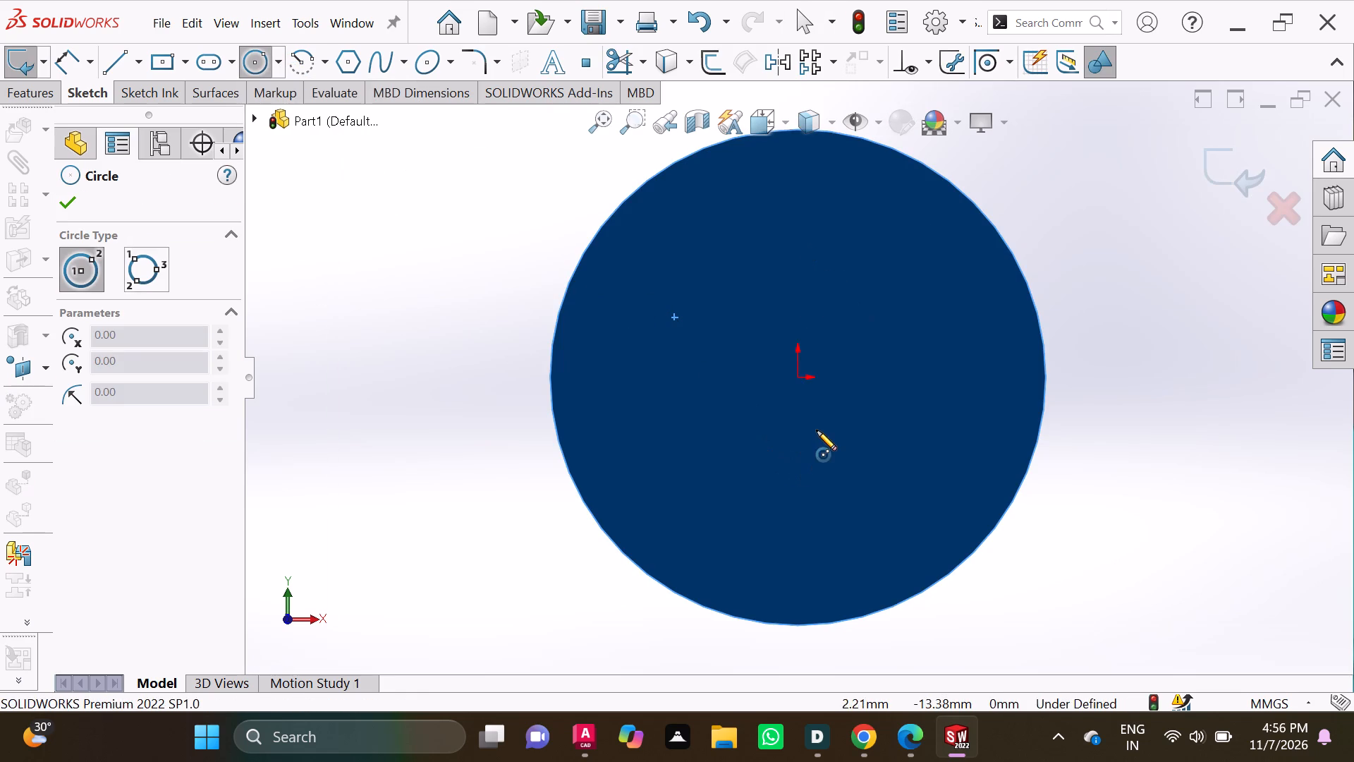
{"action": "left_click", "coordinate": [800, 380]}
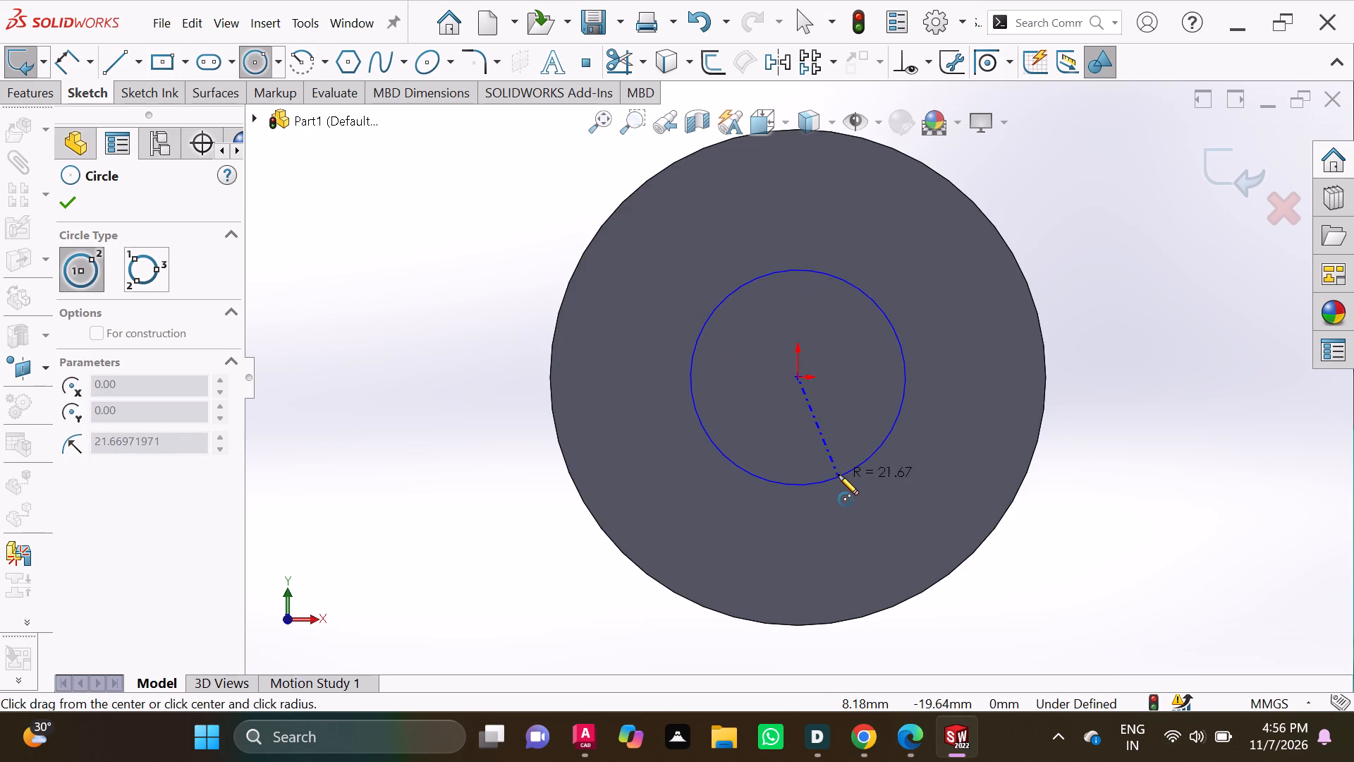
{"action": "left_click", "coordinate": [862, 490]}
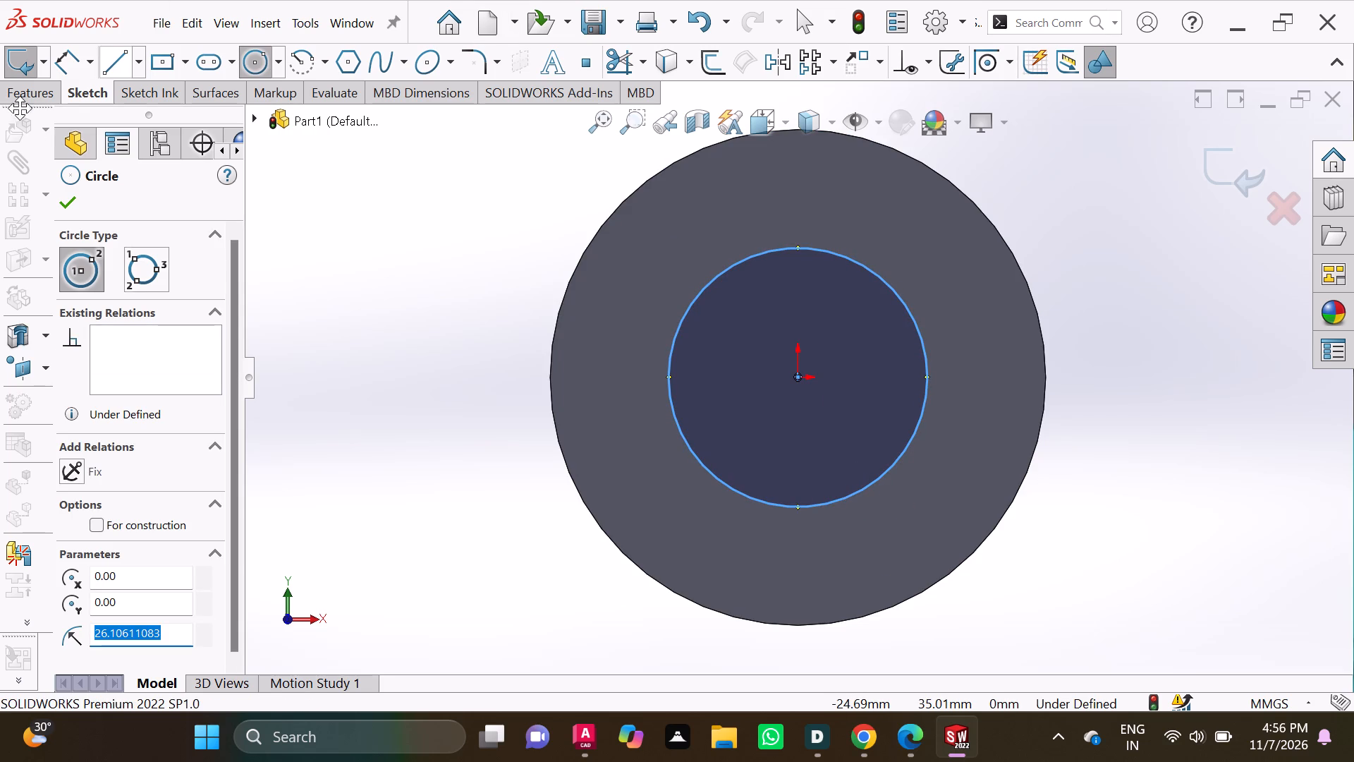
Dimension the end-face circle's diameter as 60 mm.
{"action": "left_click", "coordinate": [75, 61]}
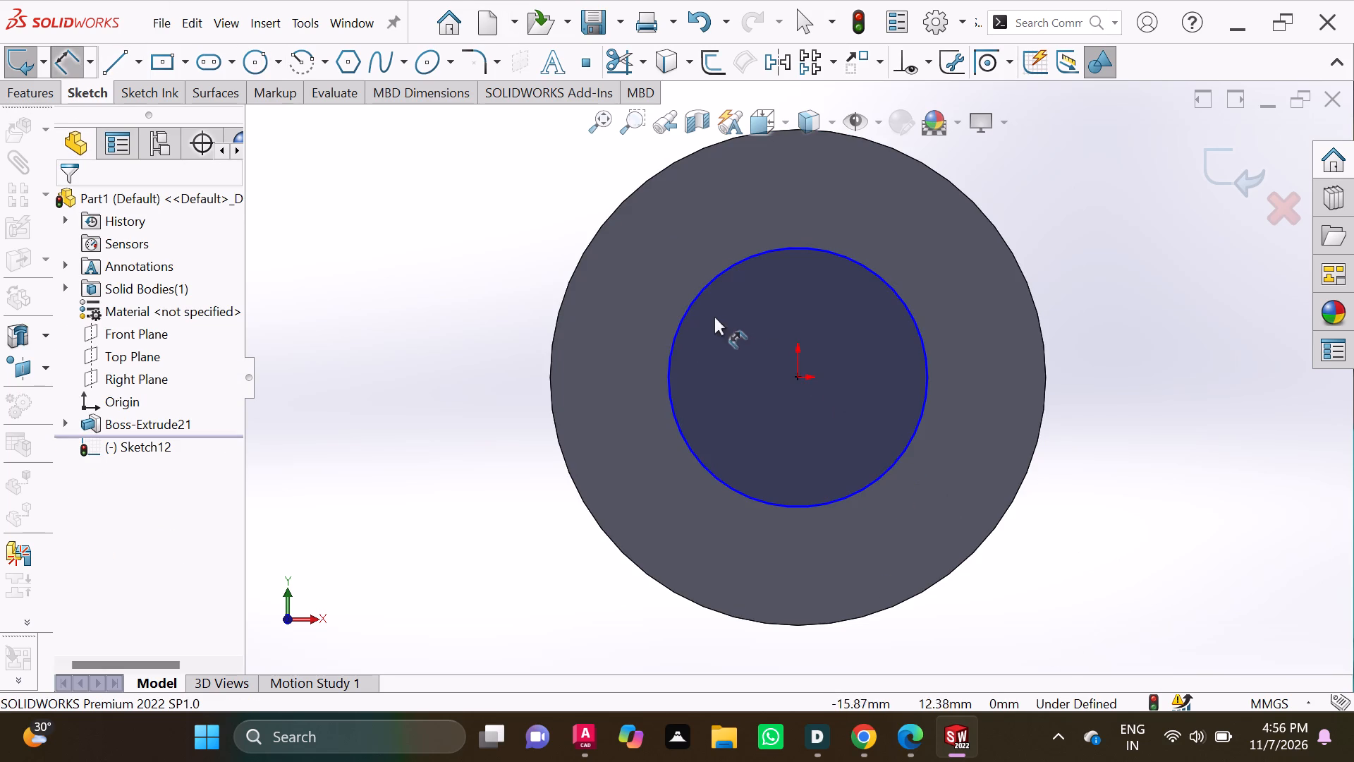
{"action": "left_click", "coordinate": [679, 330]}
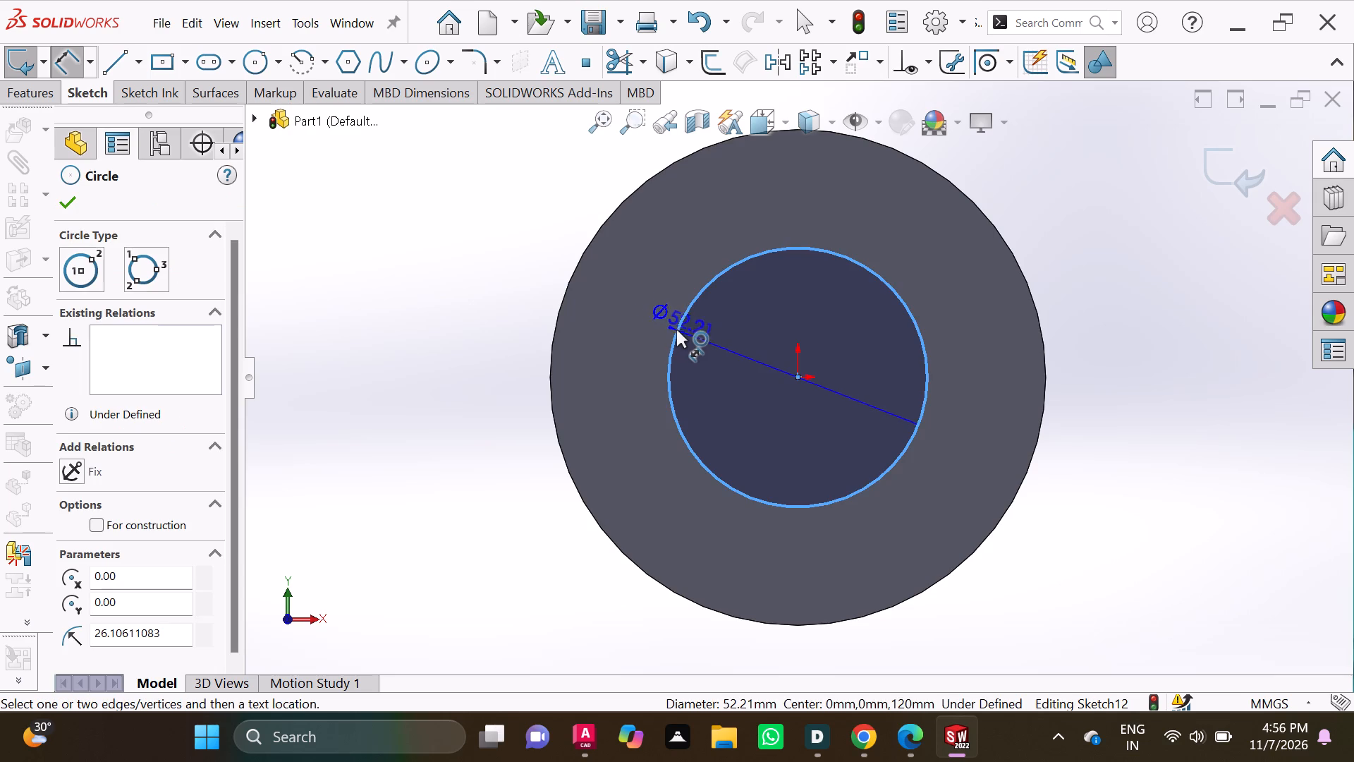
{"action": "left_click", "coordinate": [492, 304]}
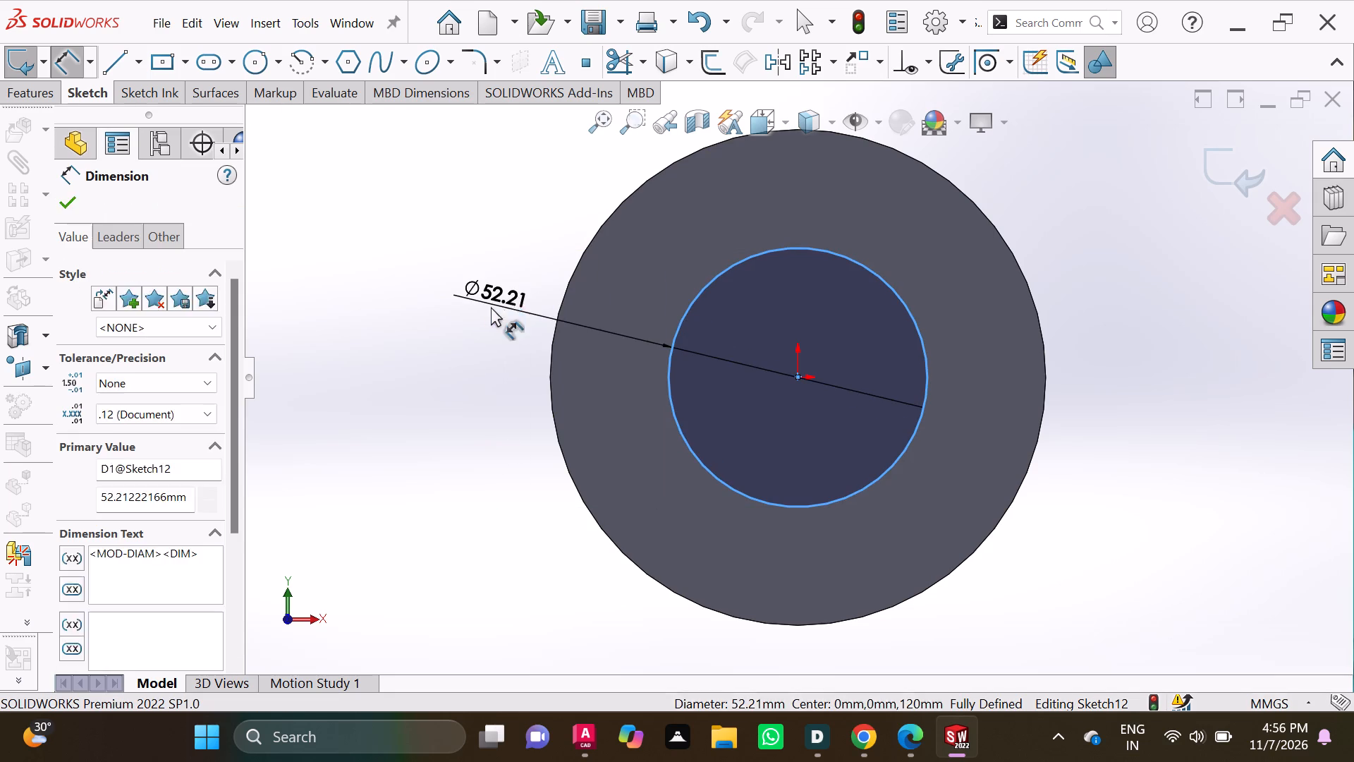
{"action": "type", "text": "60"}
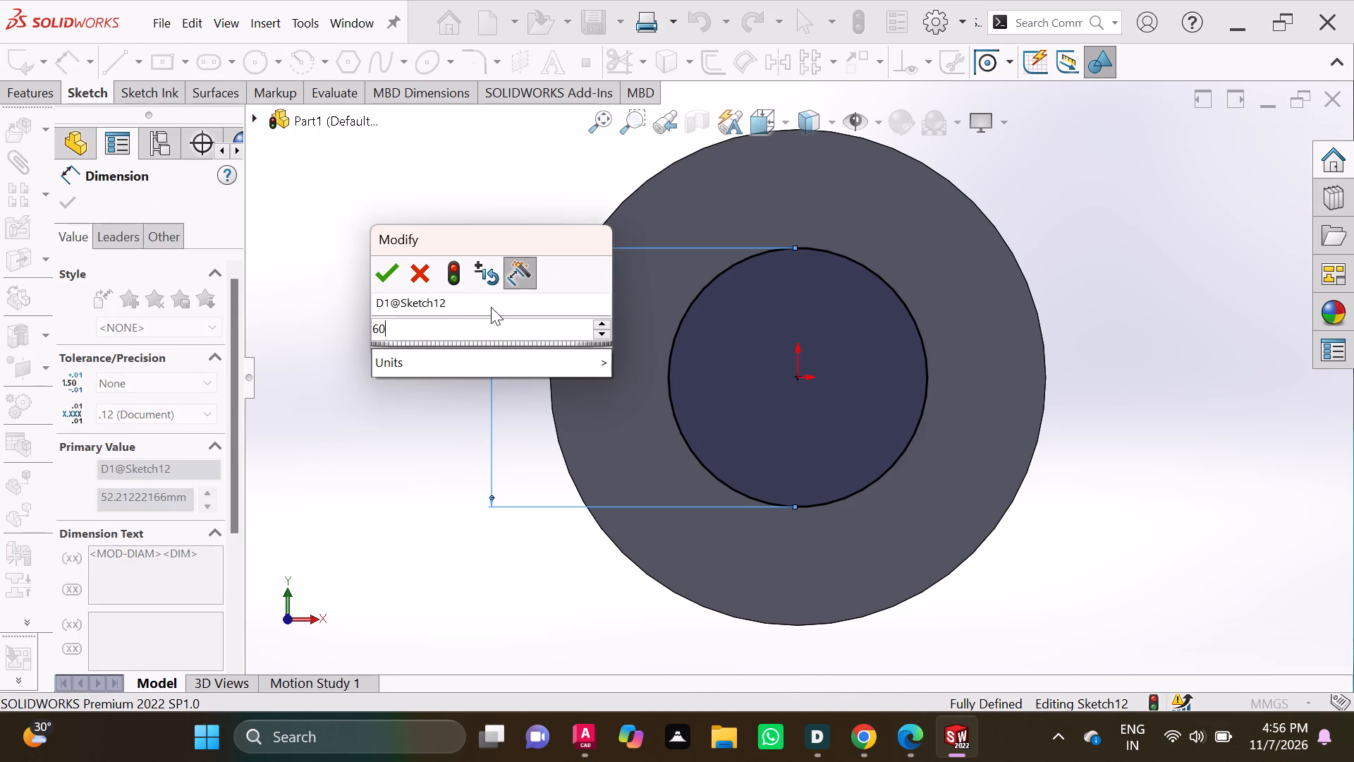
{"action": "key", "text": "Return"}
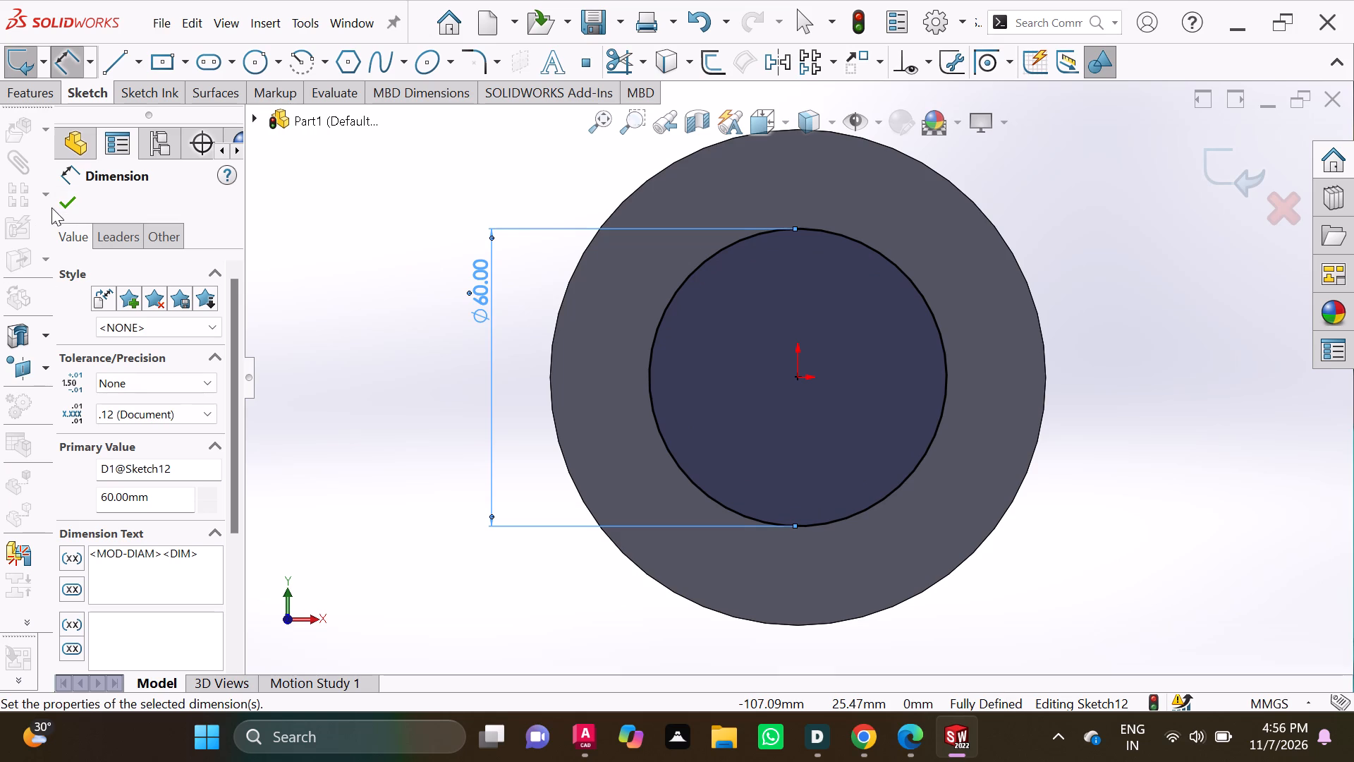
{"action": "left_click", "coordinate": [63, 203]}
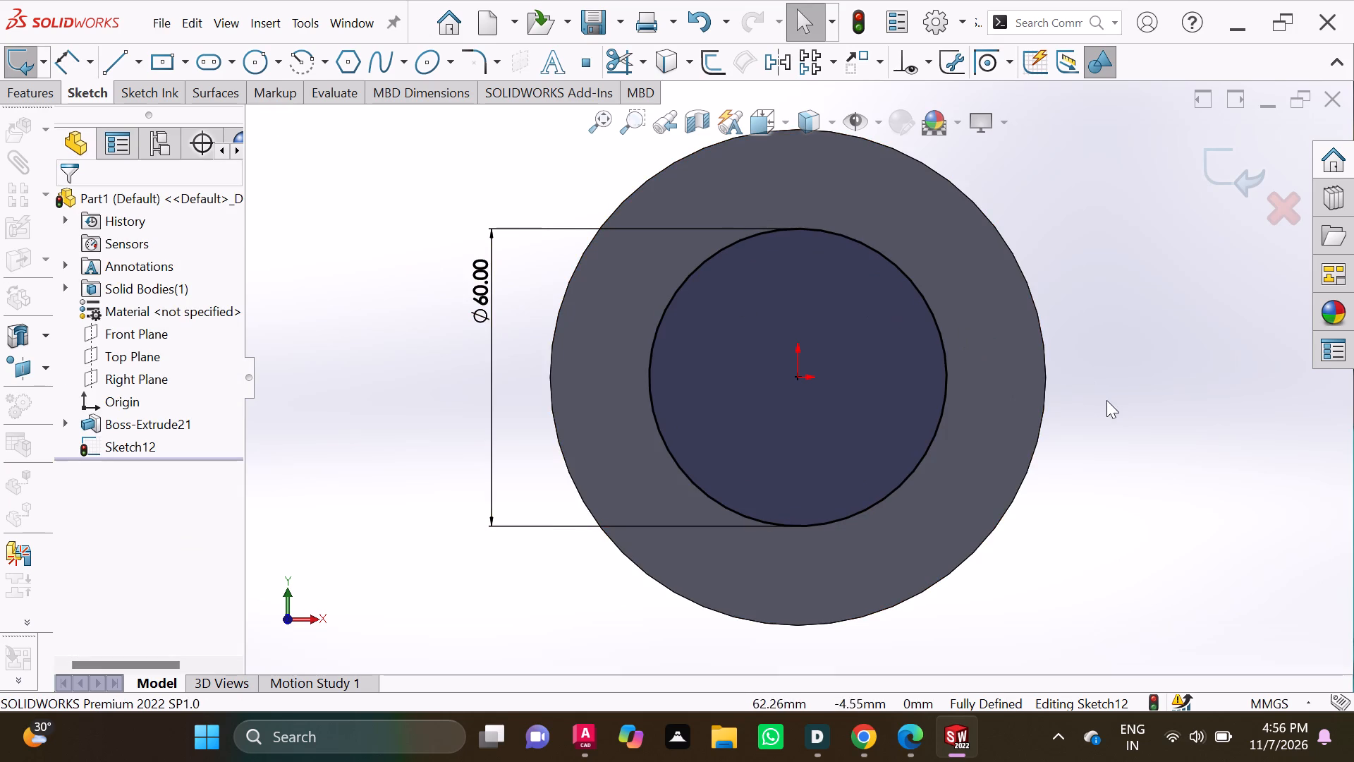
Extrude the 60 mm circle as a blind boss 40 mm outward from the large cylinder's end face, merged with the body.
{"action": "middle_click_drag", "start_coordinate": [1042, 409], "coordinate": [920, 445]}
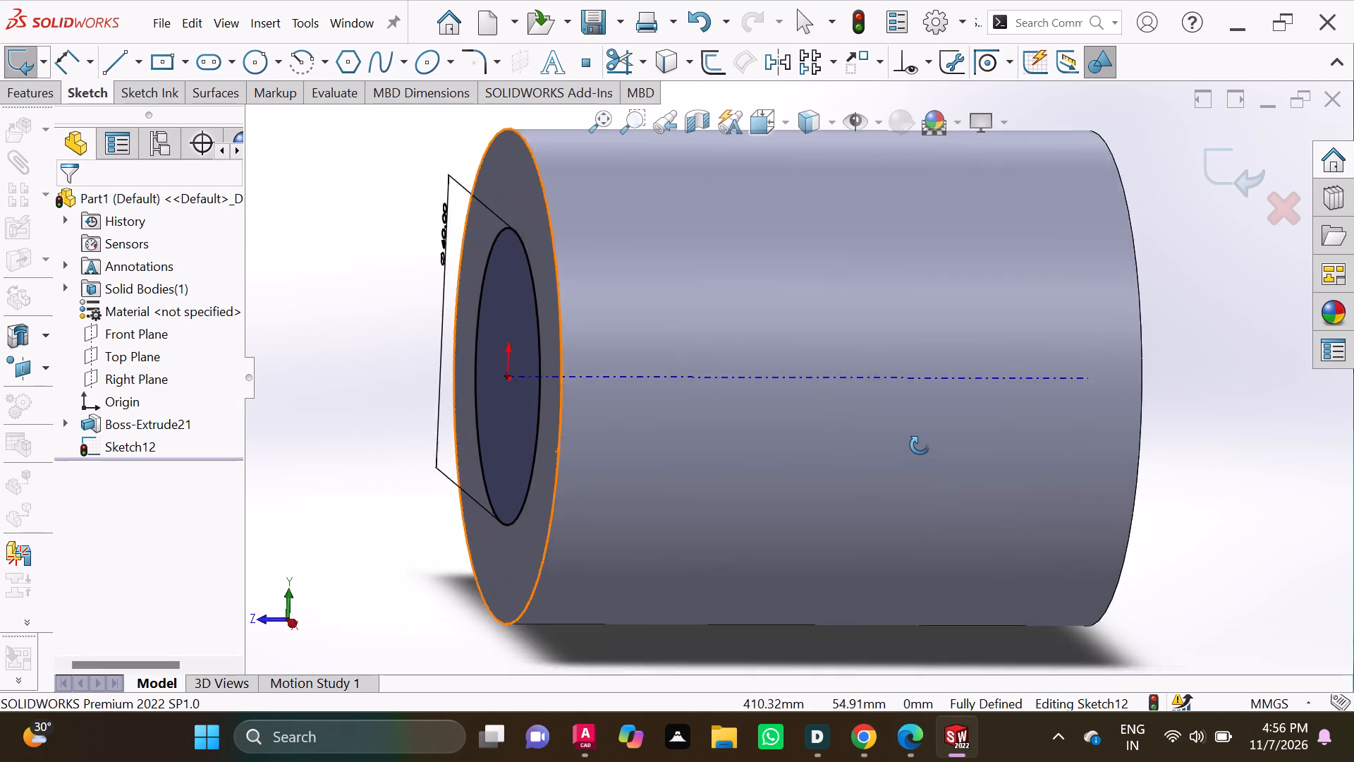
{"action": "middle_click_drag", "start_coordinate": [920, 445], "coordinate": [934, 442]}
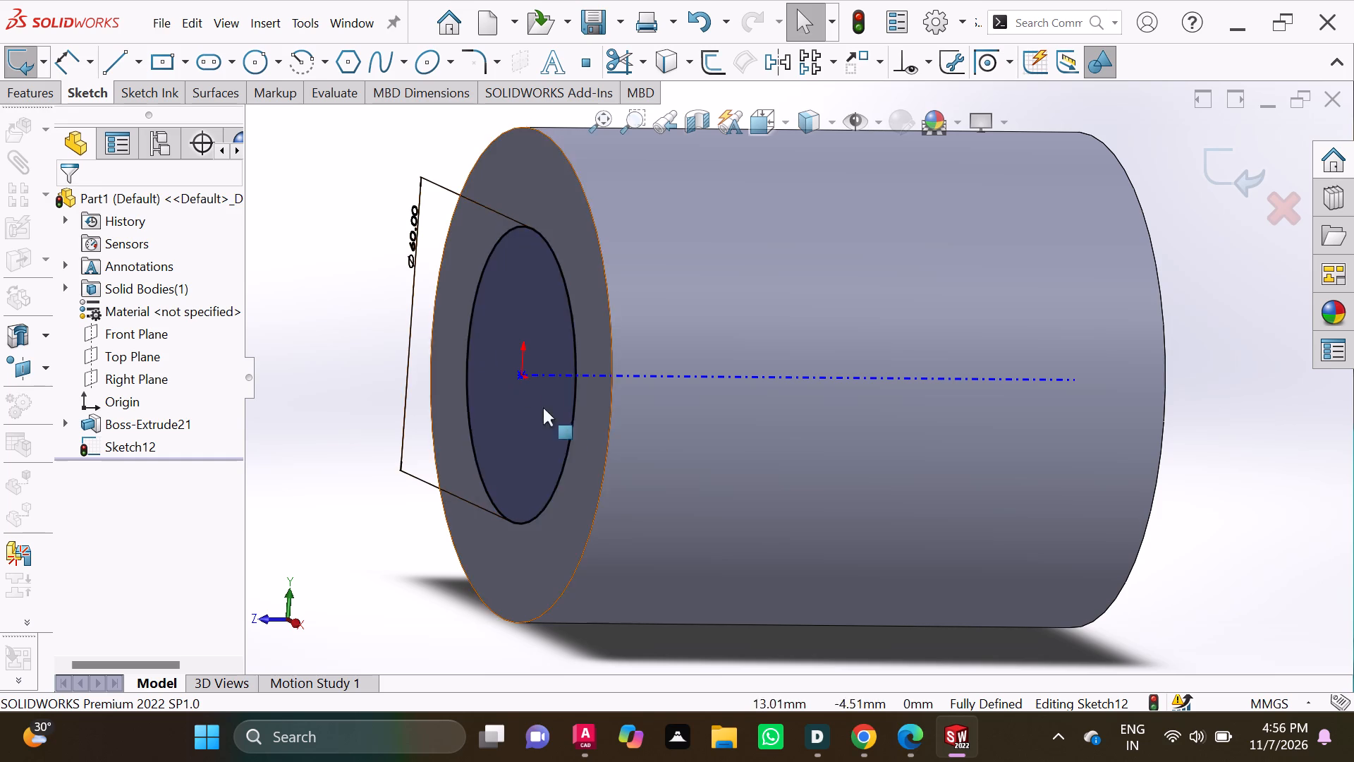
{"action": "double_click", "coordinate": [565, 459]}
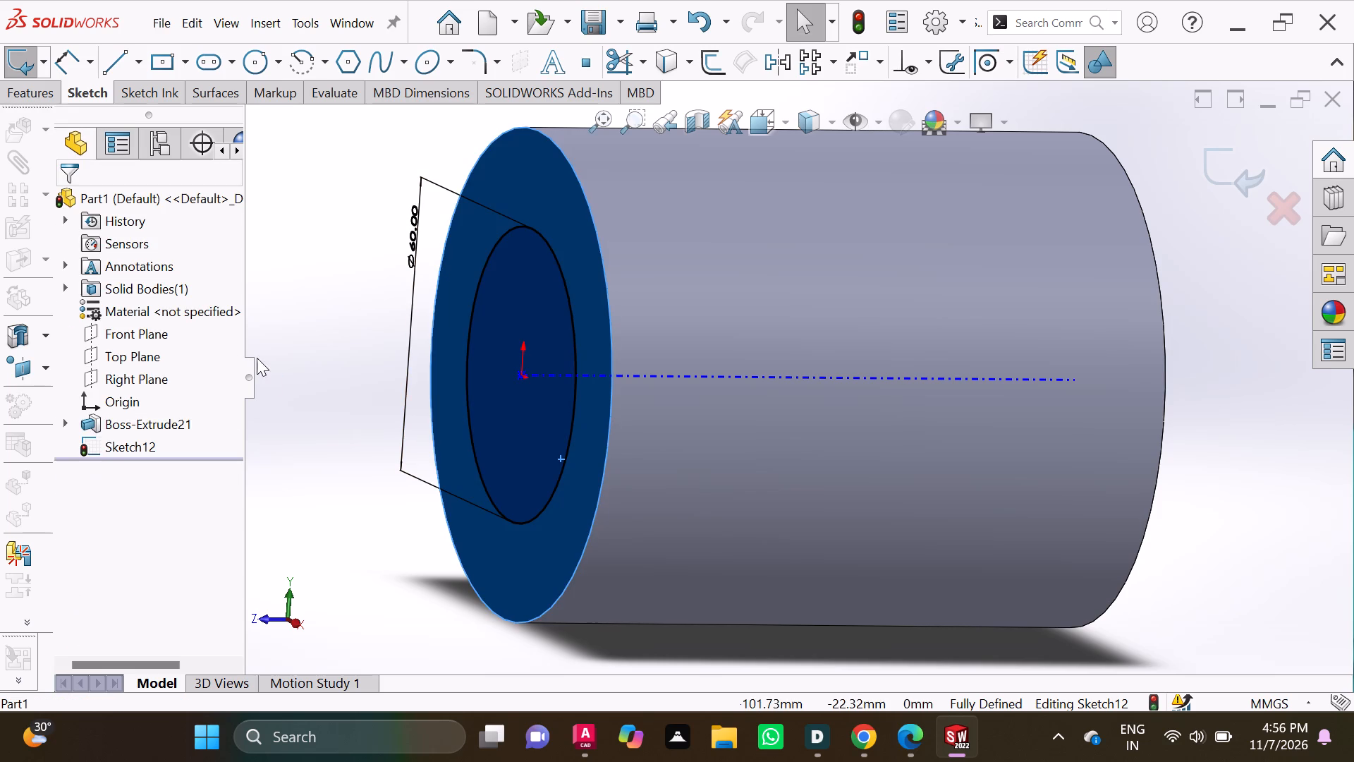
{"action": "left_click", "coordinate": [25, 92]}
{"action": "left_click", "coordinate": [16, 64]}
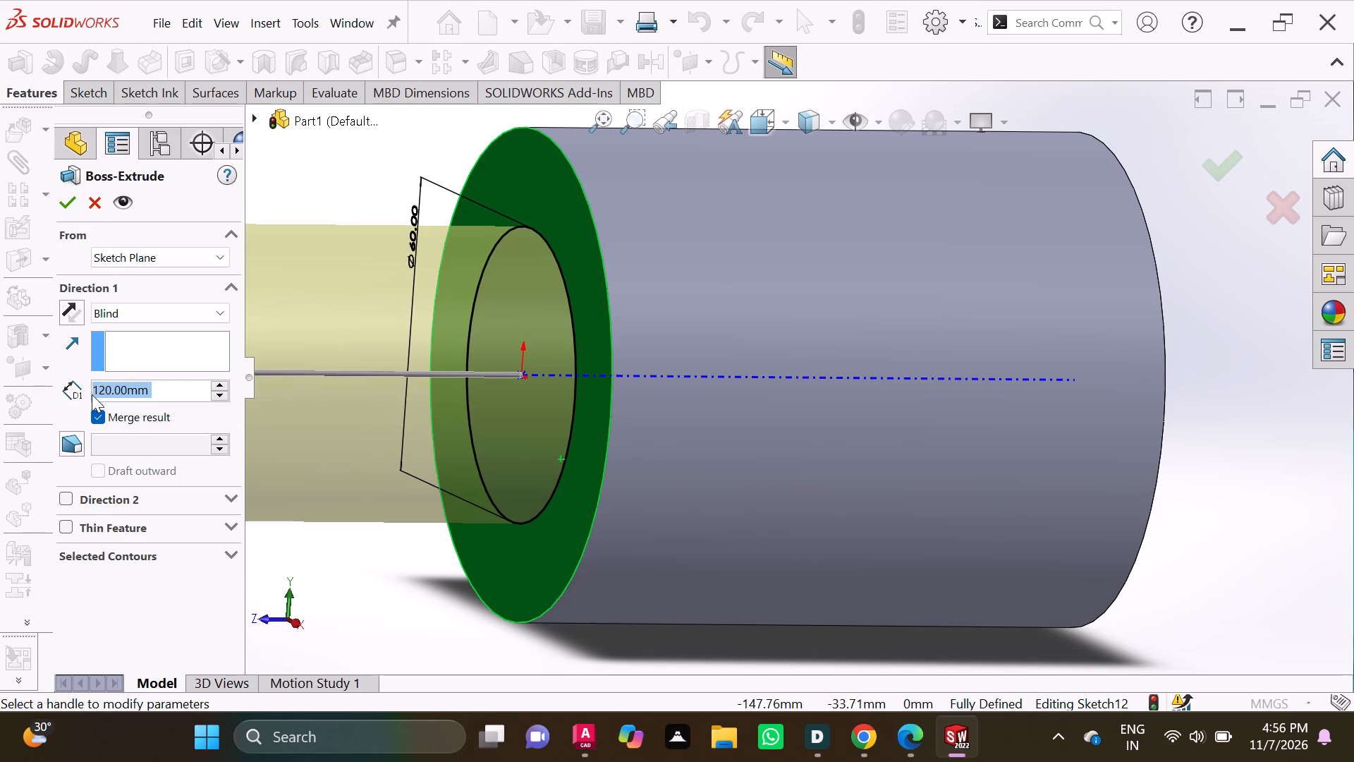
{"action": "key", "text": "BackSpace"}
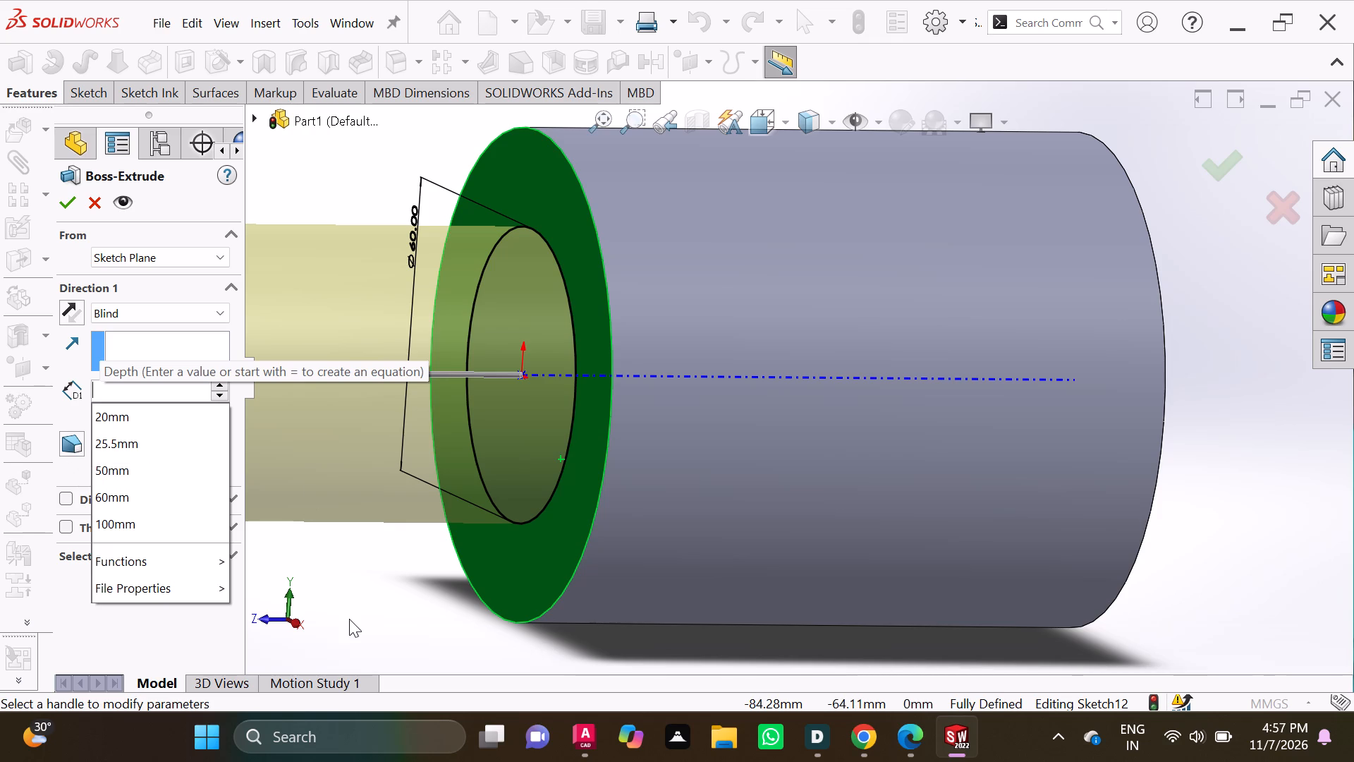
{"action": "key", "text": "4"}
{"action": "key", "text": "0"}
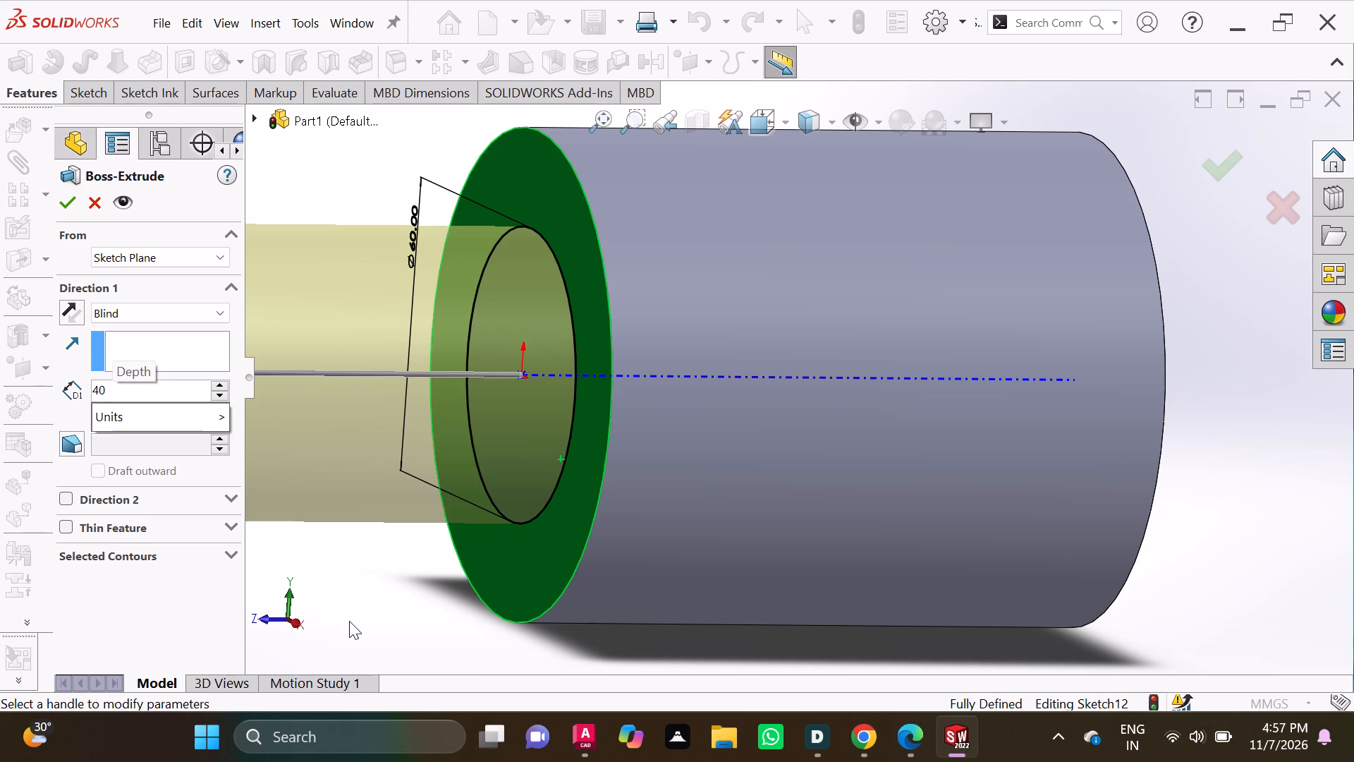
{"action": "left_click", "coordinate": [65, 202]}
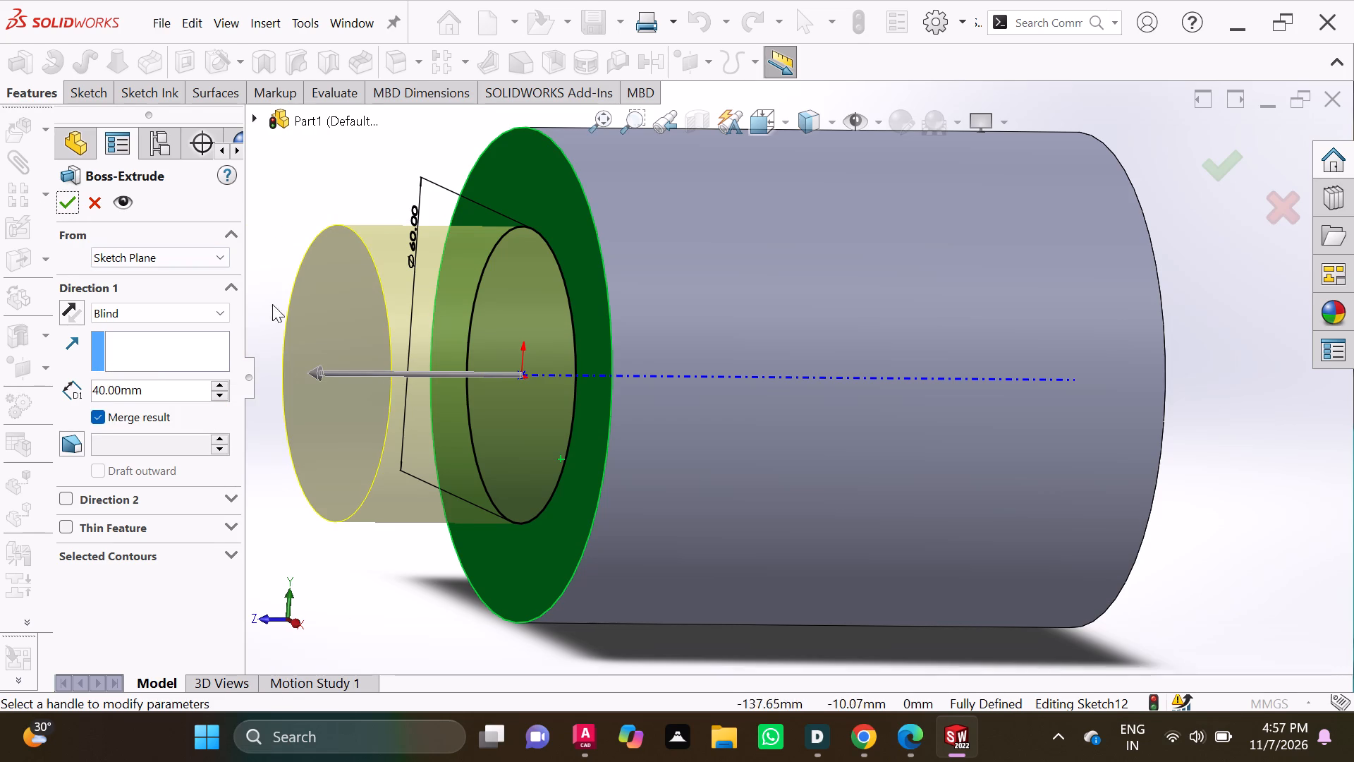
{"action": "left_click", "coordinate": [62, 200]}
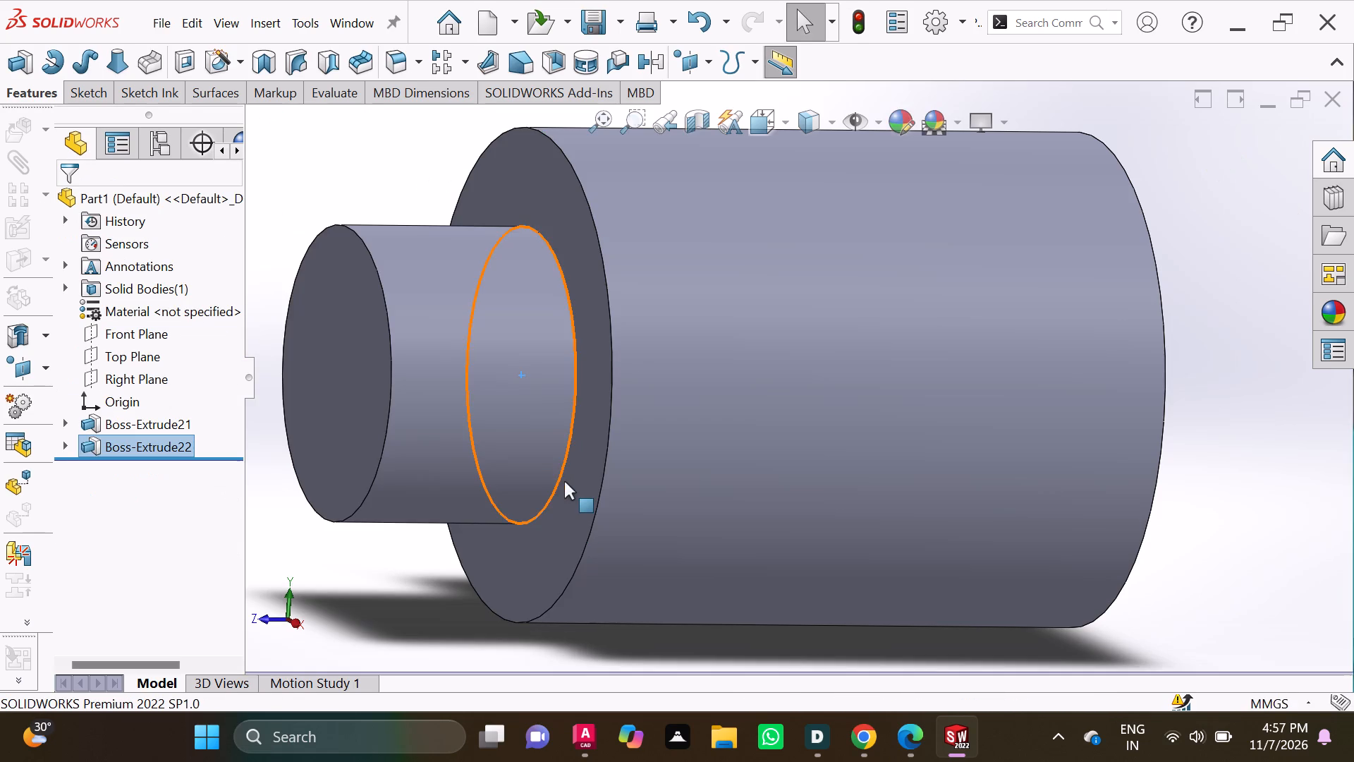
Sketch a circle of about 20 mm radius centred on the origin on the 60 mm boss's front end face.
{"action": "scroll", "coordinate": [540, 457], "scroll_direction": "up", "scroll_amount": 2}
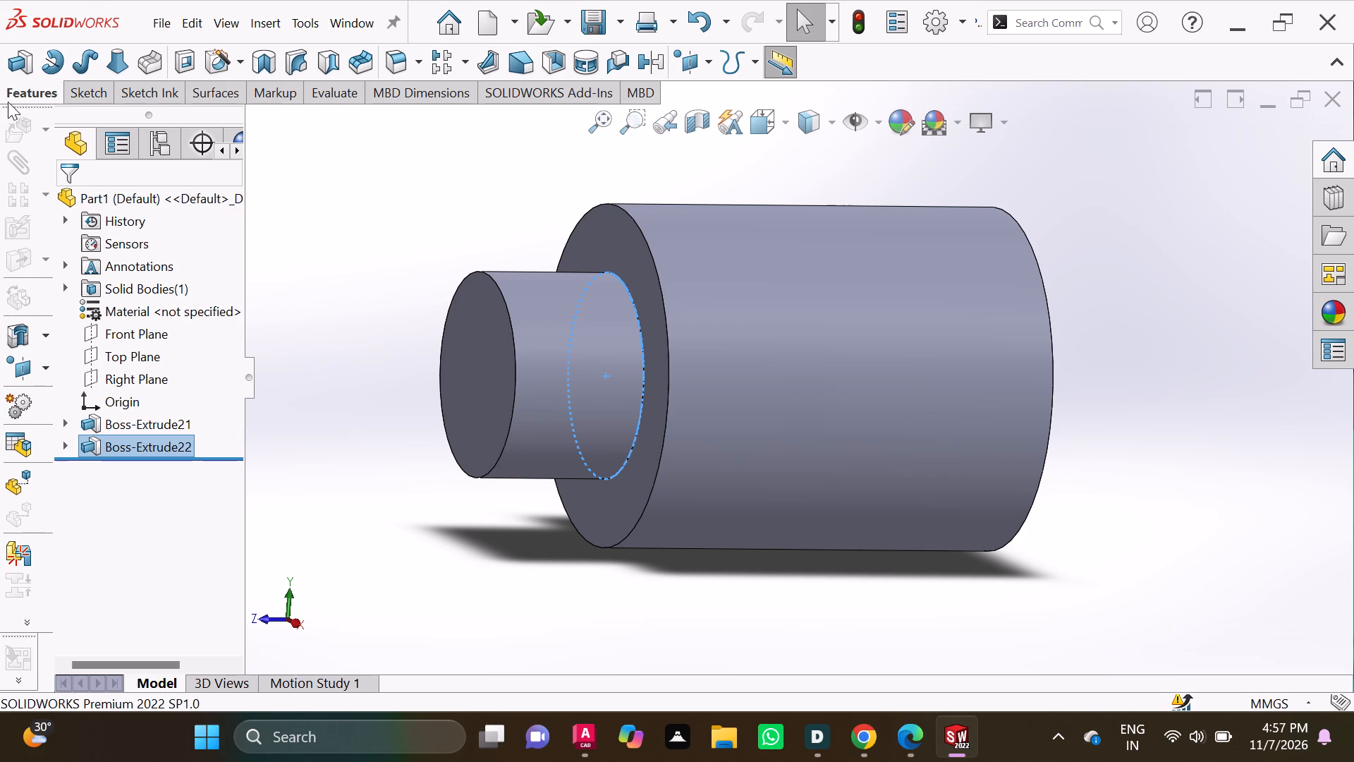
{"action": "middle_click_drag", "start_coordinate": [501, 366], "coordinate": [606, 382]}
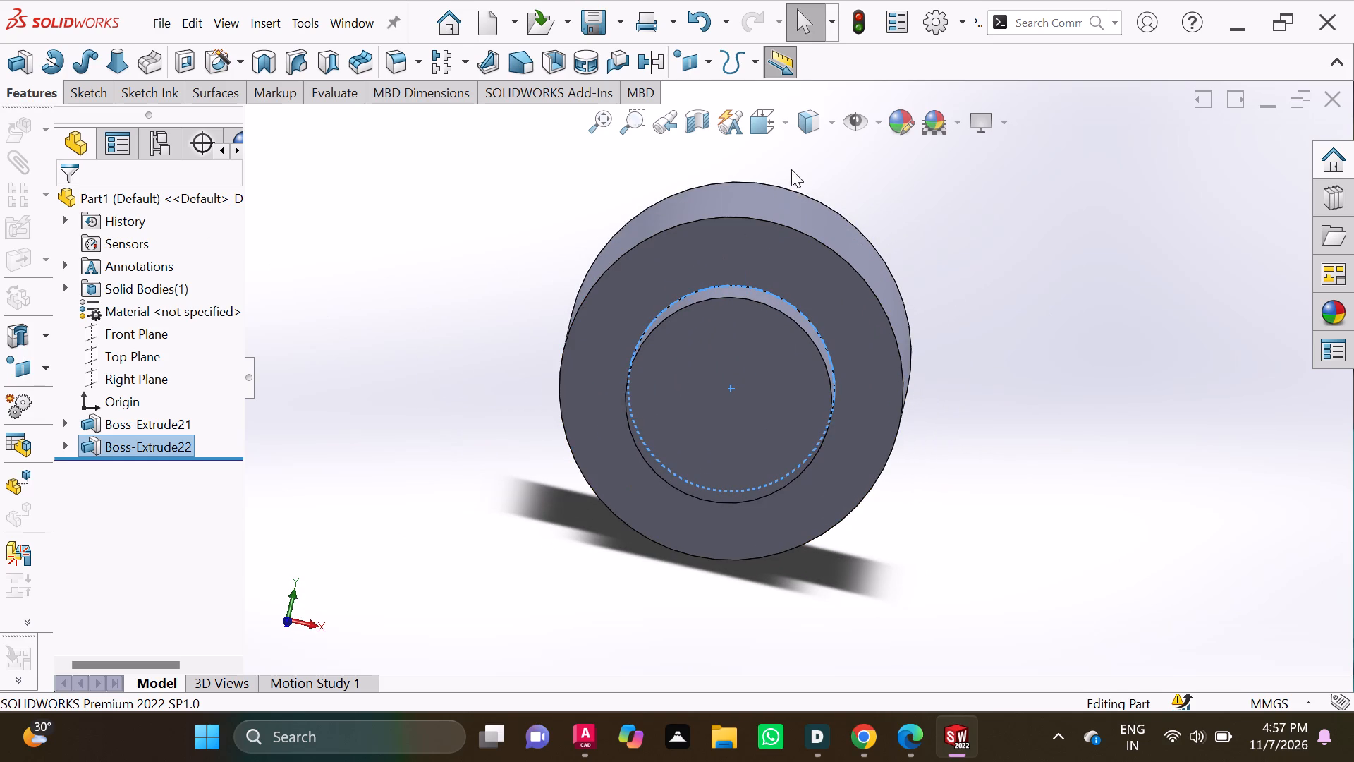
{"action": "left_click", "coordinate": [786, 129]}
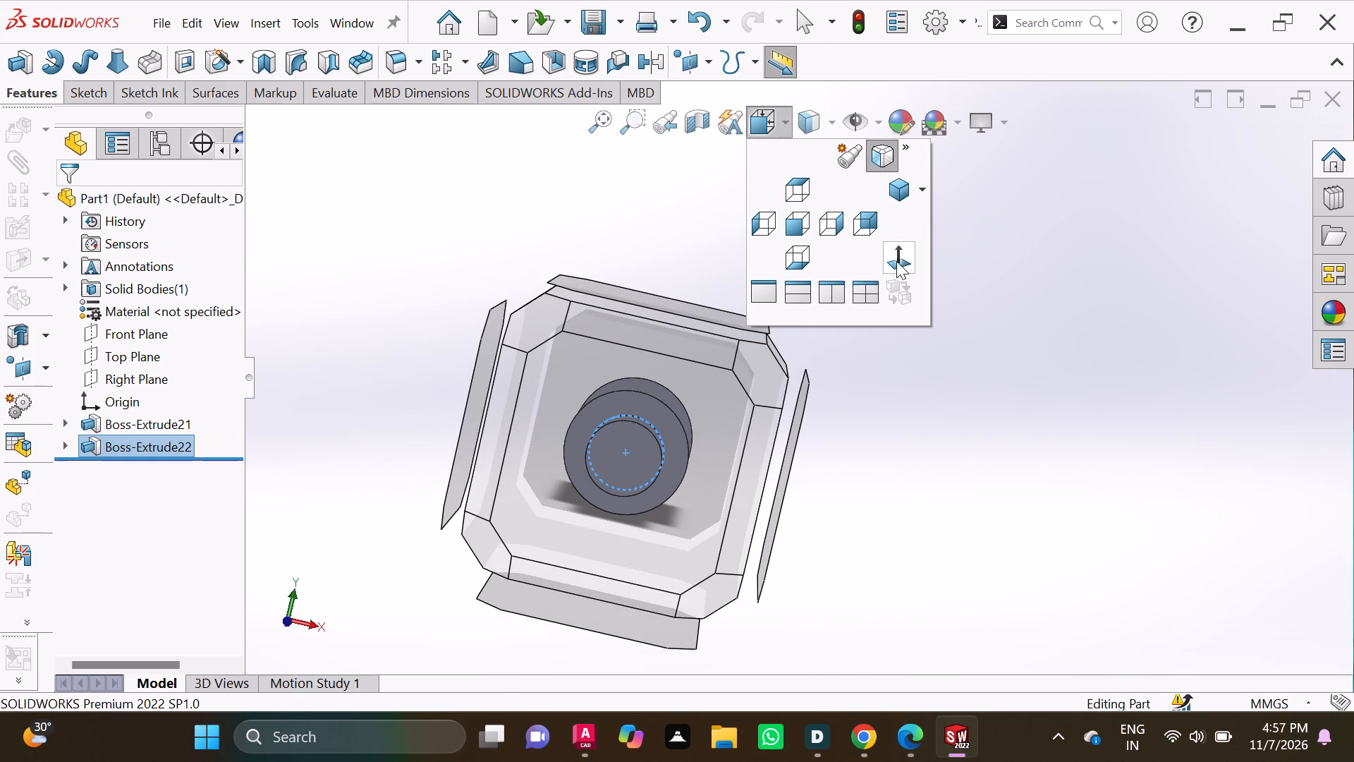
{"action": "left_click", "coordinate": [893, 261]}
{"action": "left_click", "coordinate": [797, 406]}
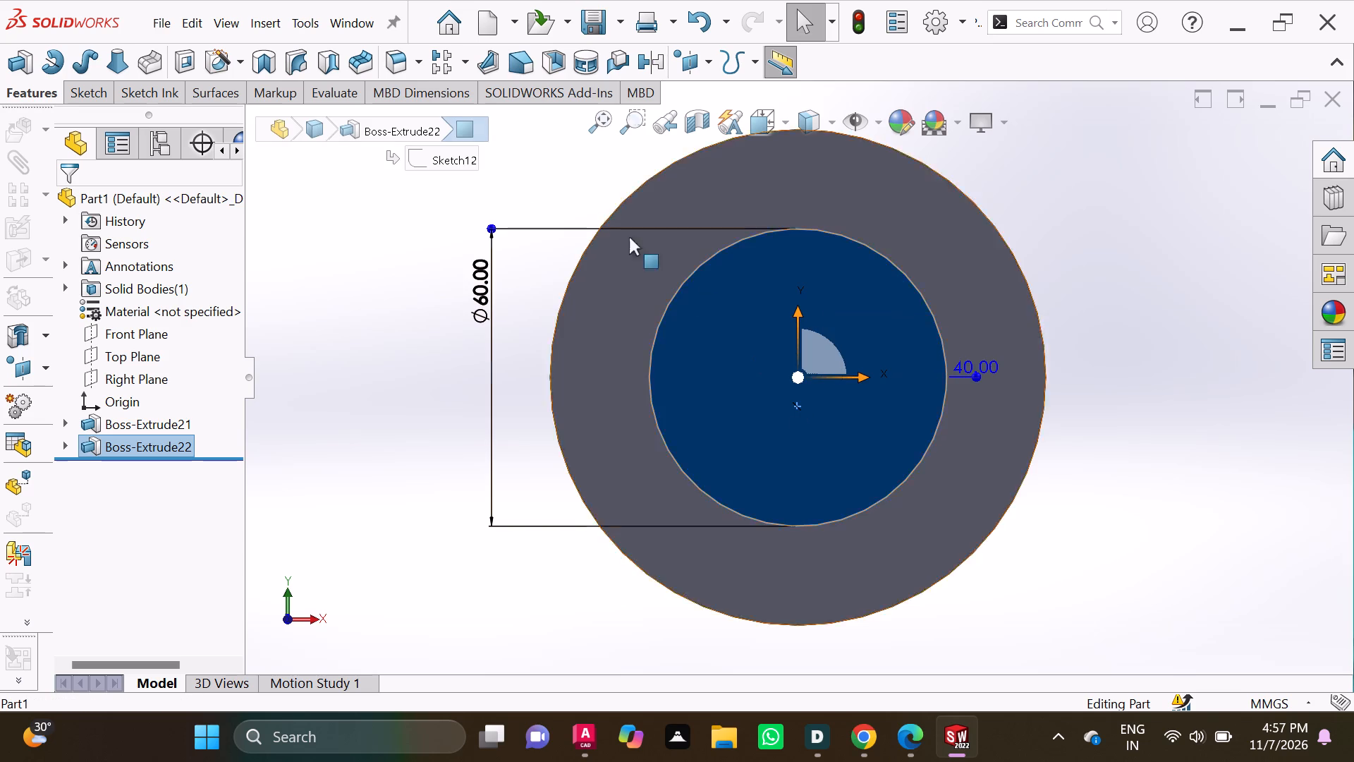
{"action": "left_click", "coordinate": [100, 89]}
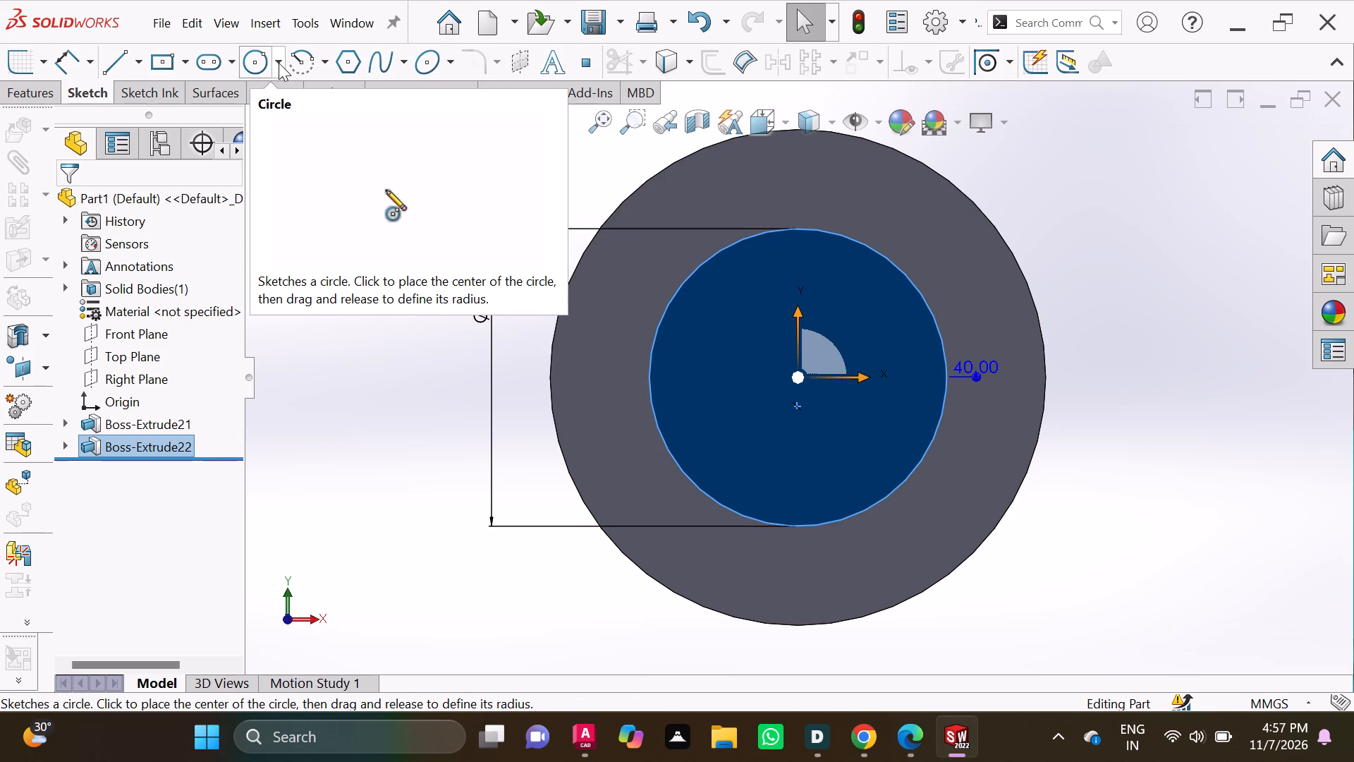
{"action": "left_click", "coordinate": [280, 63]}
{"action": "left_click", "coordinate": [283, 92]}
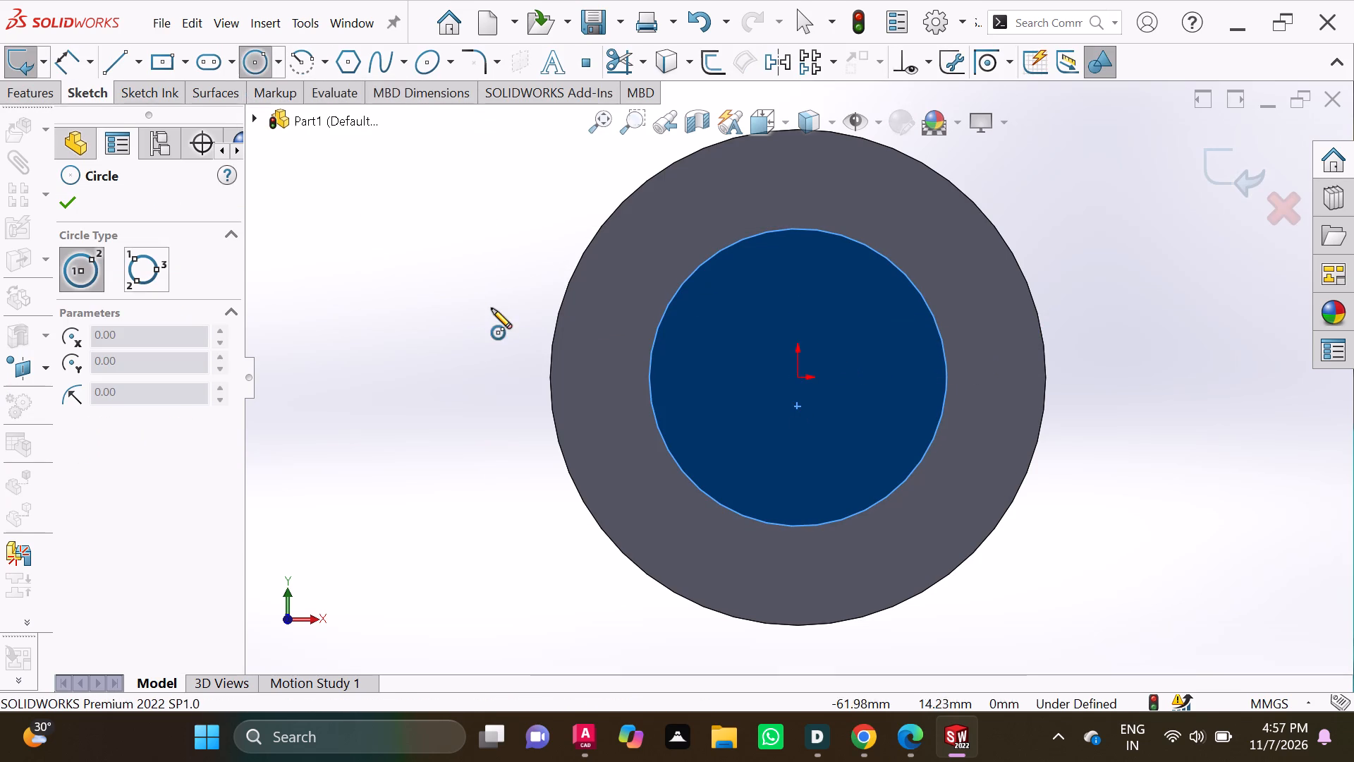
{"action": "left_click", "coordinate": [798, 379]}
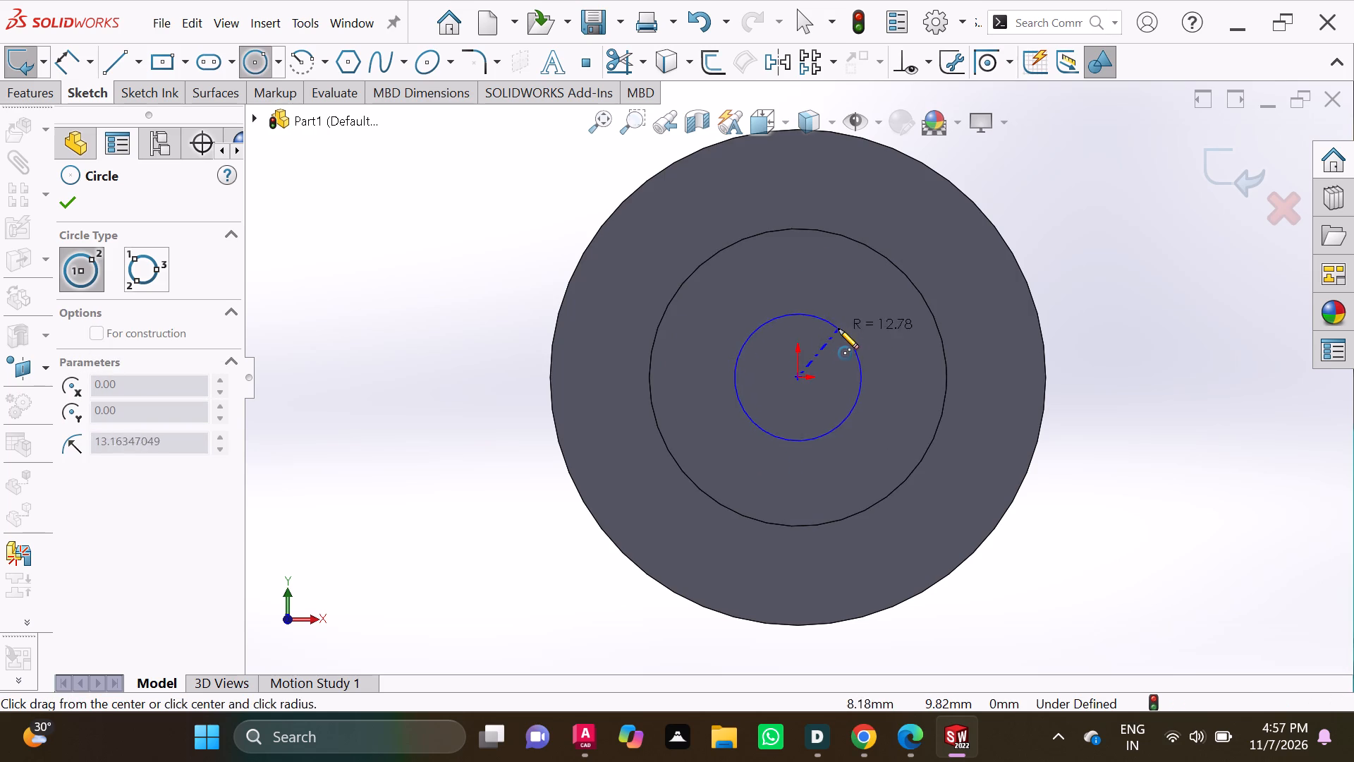
{"action": "left_click", "coordinate": [877, 319]}
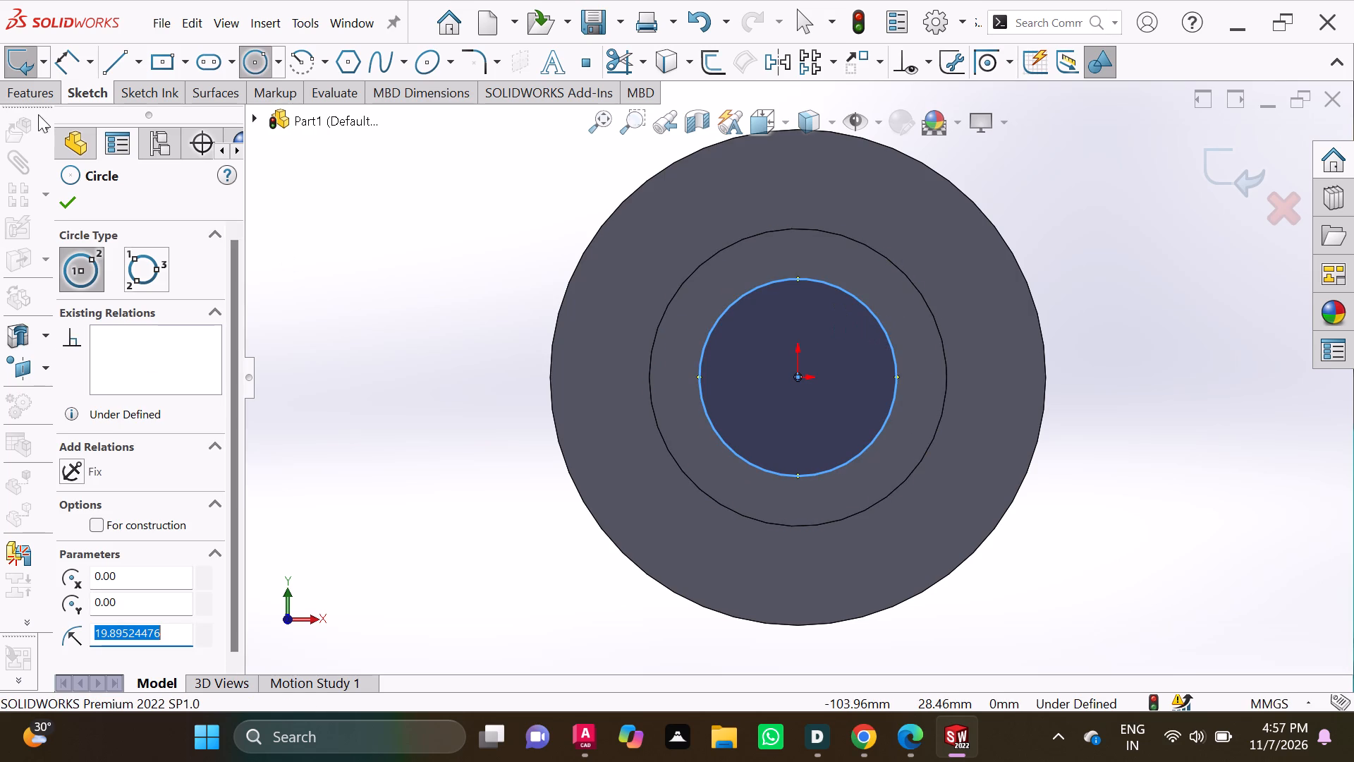
{"action": "left_click", "coordinate": [65, 201]}
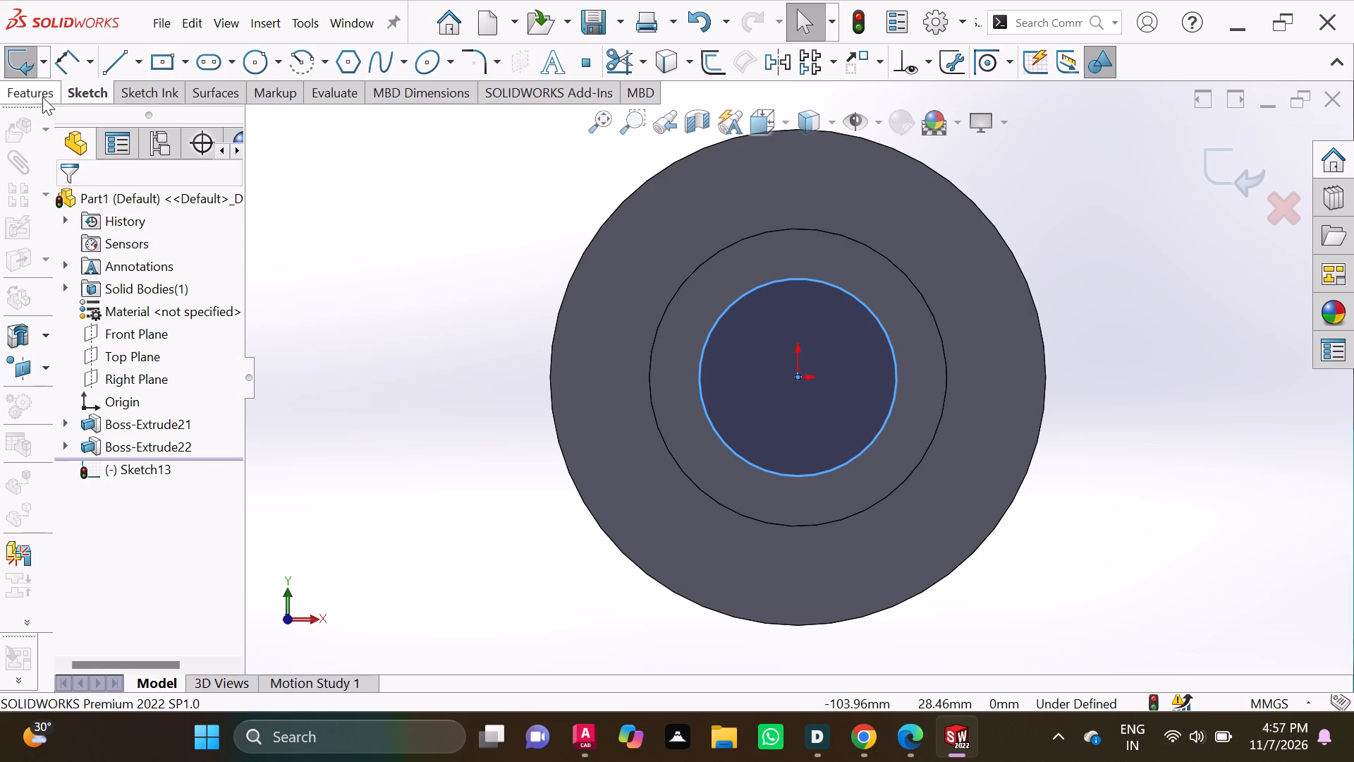
Dimension the new end-face circle's diameter as 20 mm.
{"action": "left_click", "coordinate": [44, 97]}
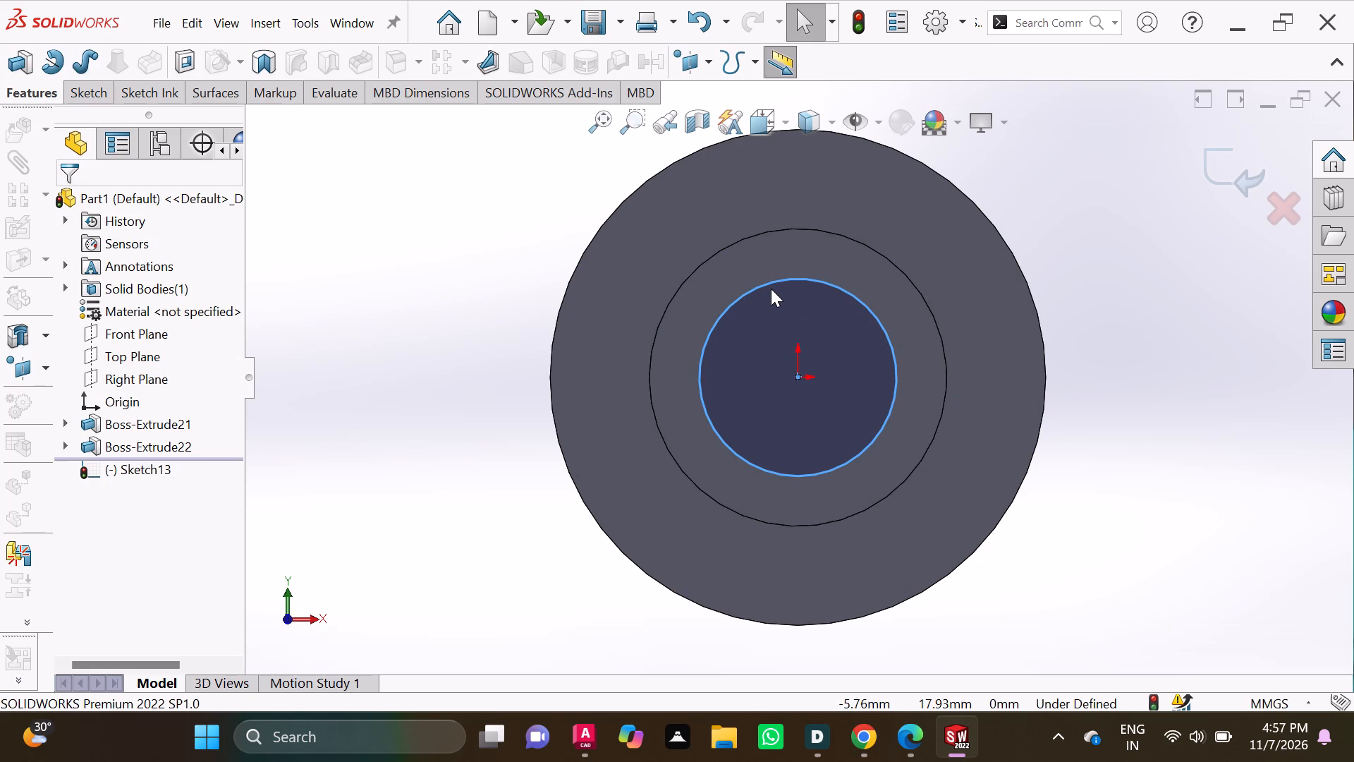
{"action": "left_click", "coordinate": [87, 101]}
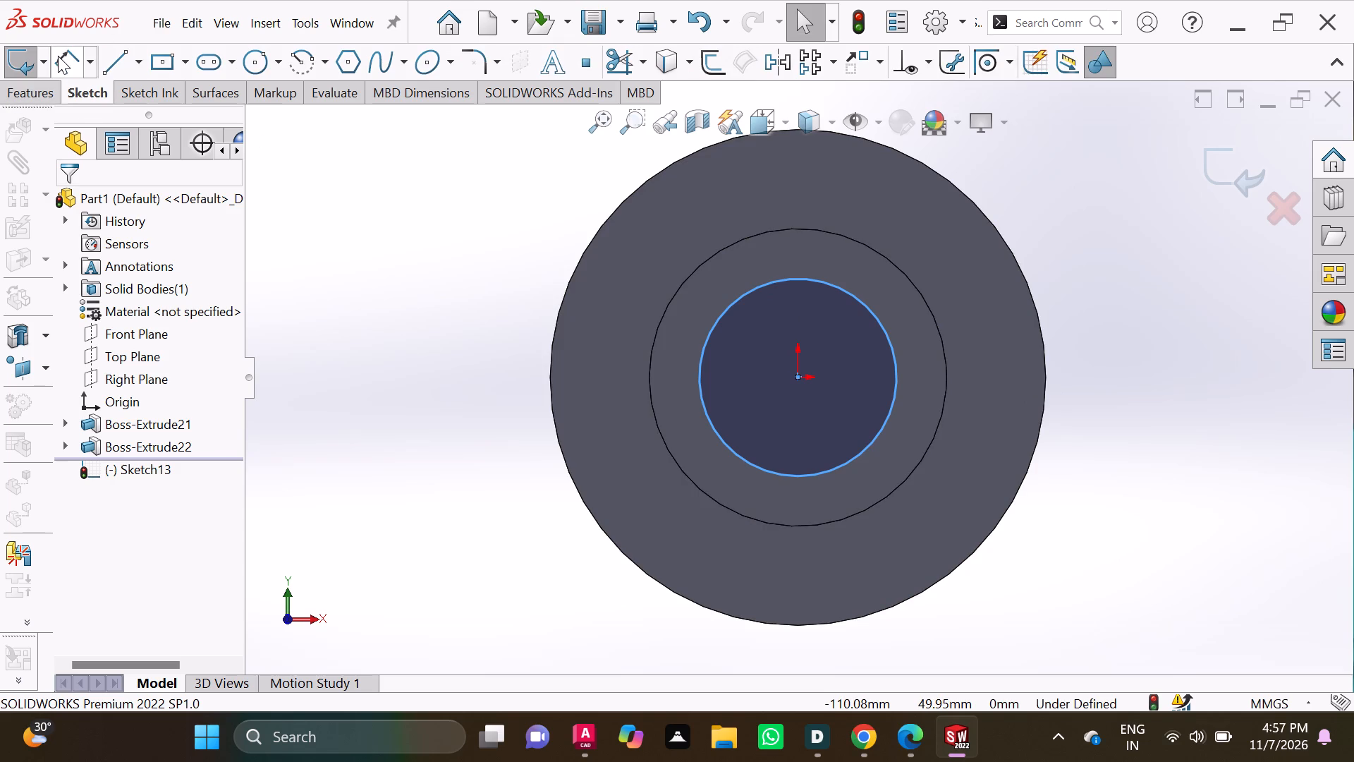
{"action": "left_click", "coordinate": [61, 56]}
{"action": "left_click", "coordinate": [701, 350]}
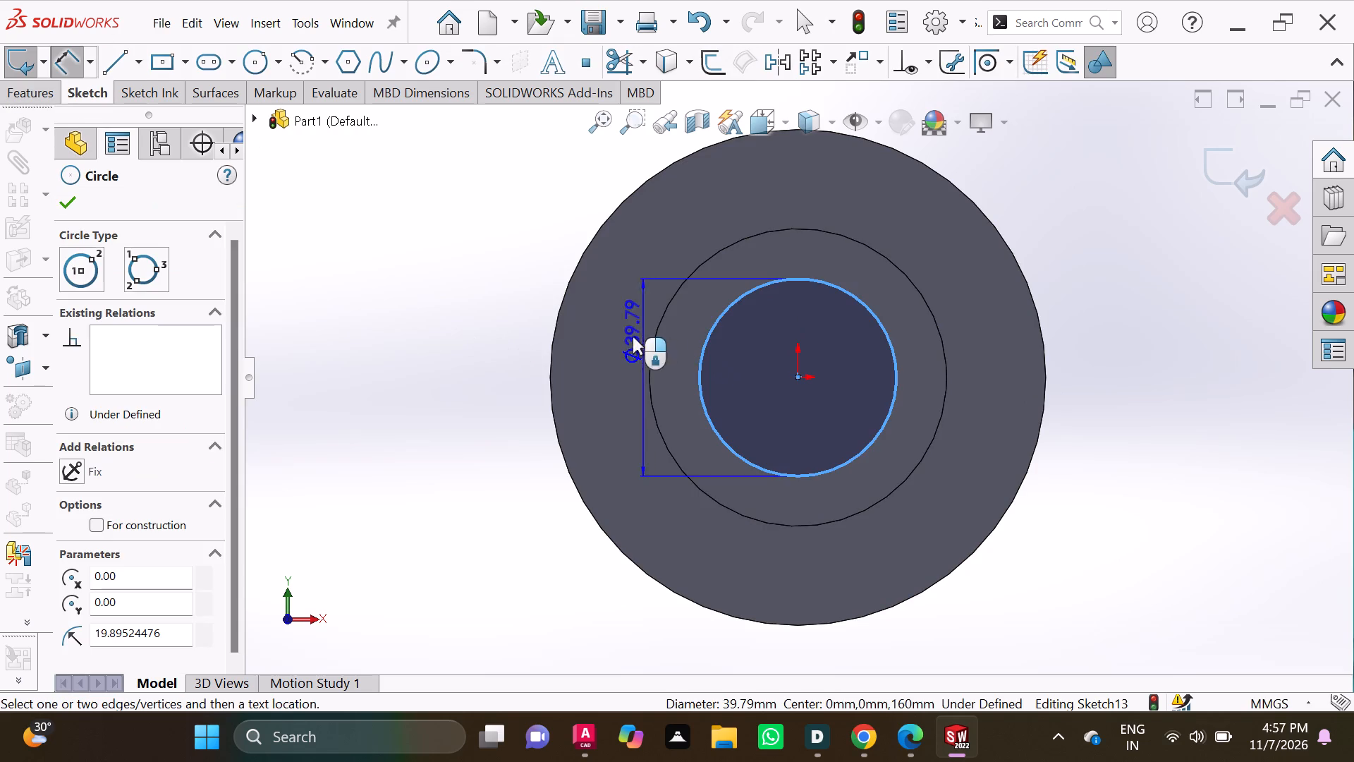
{"action": "left_click", "coordinate": [462, 351]}
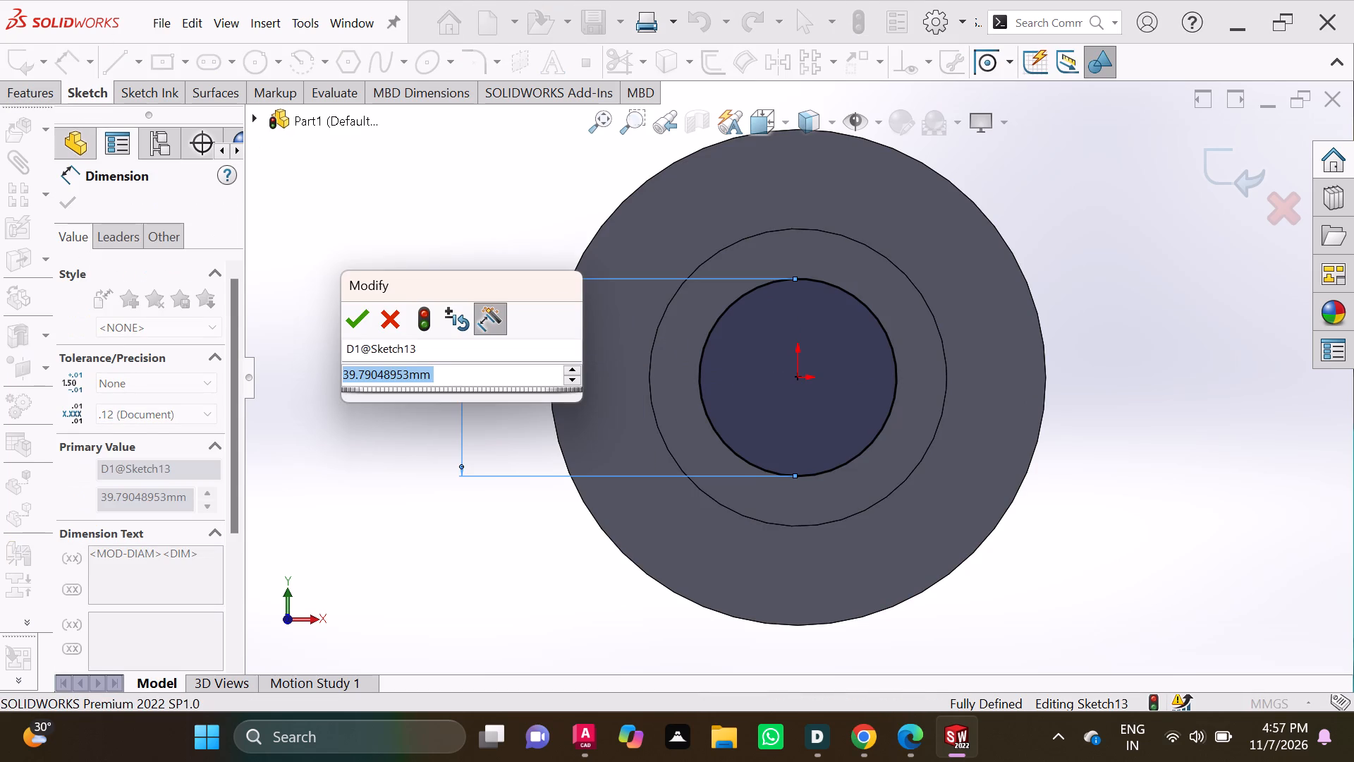
{"action": "type", "text": "20"}
{"action": "key", "text": "Return"}
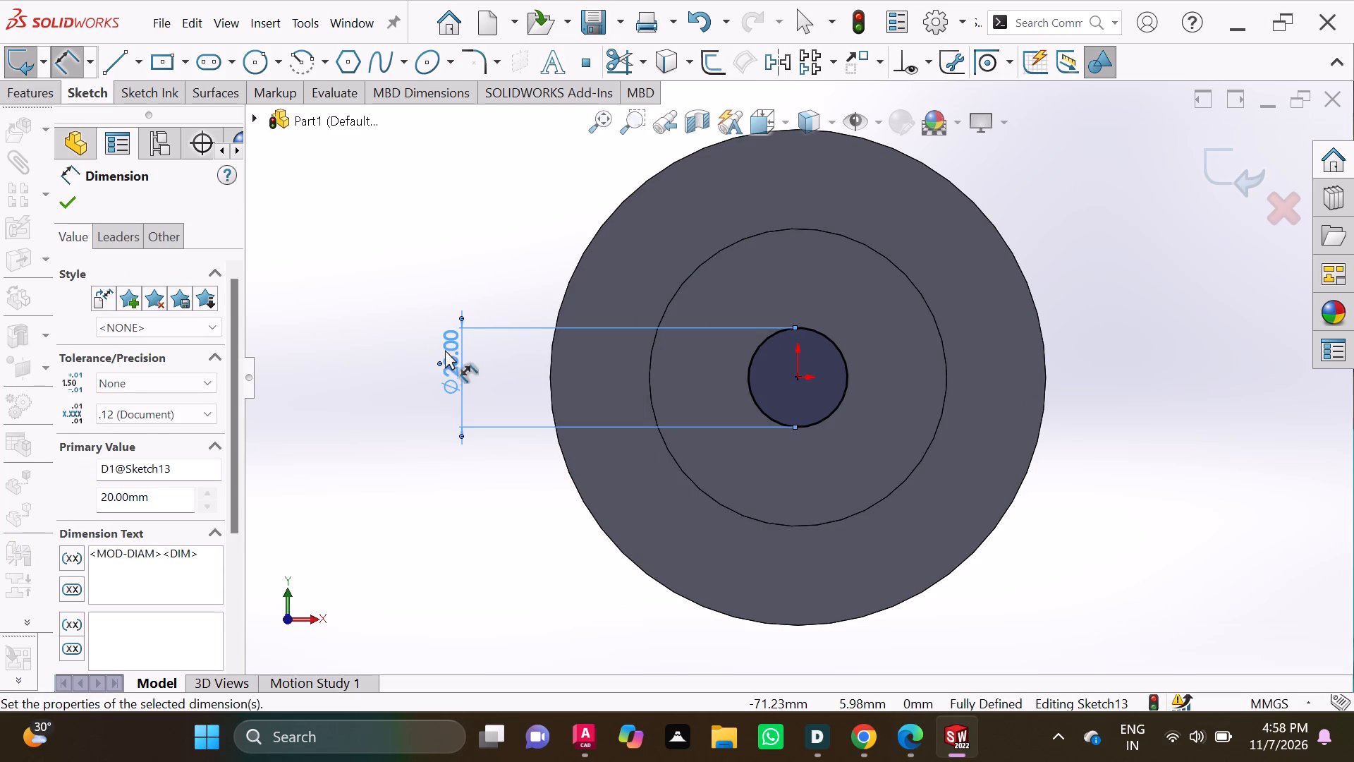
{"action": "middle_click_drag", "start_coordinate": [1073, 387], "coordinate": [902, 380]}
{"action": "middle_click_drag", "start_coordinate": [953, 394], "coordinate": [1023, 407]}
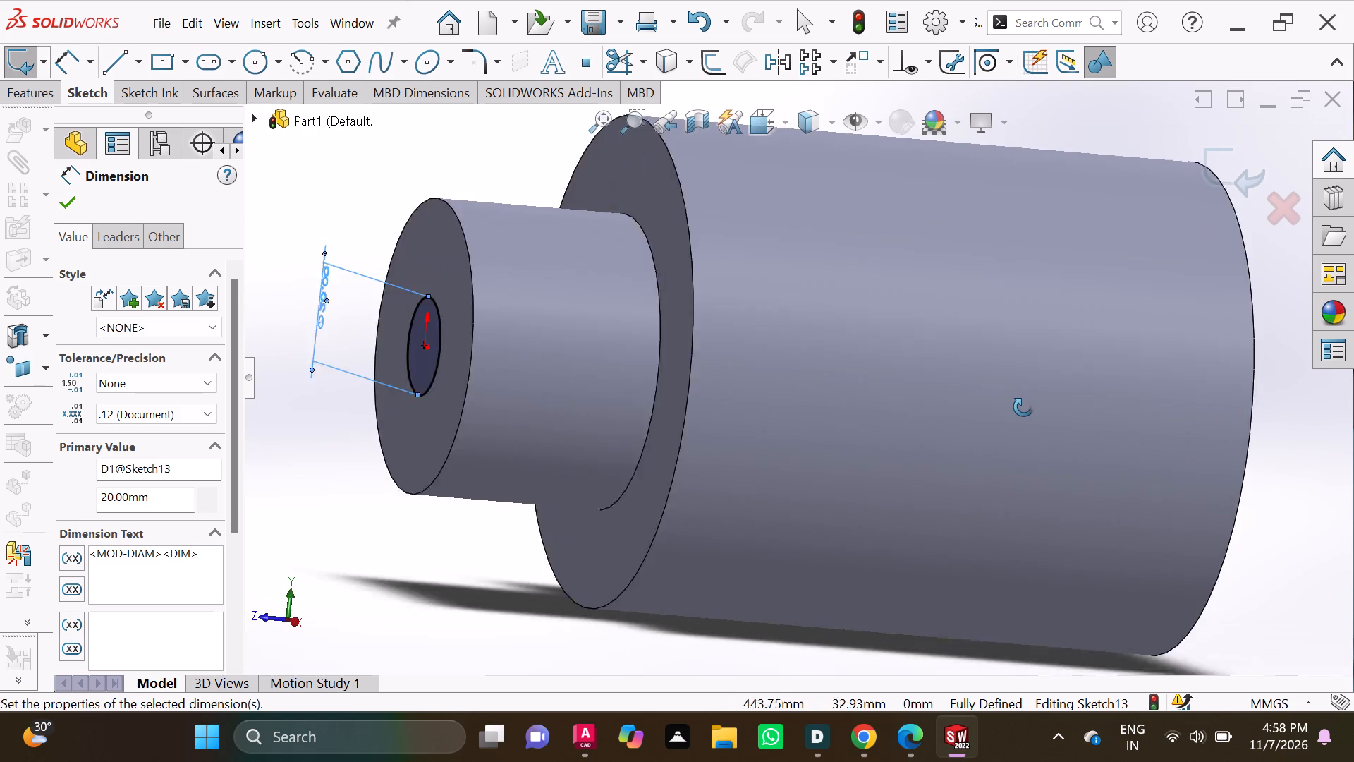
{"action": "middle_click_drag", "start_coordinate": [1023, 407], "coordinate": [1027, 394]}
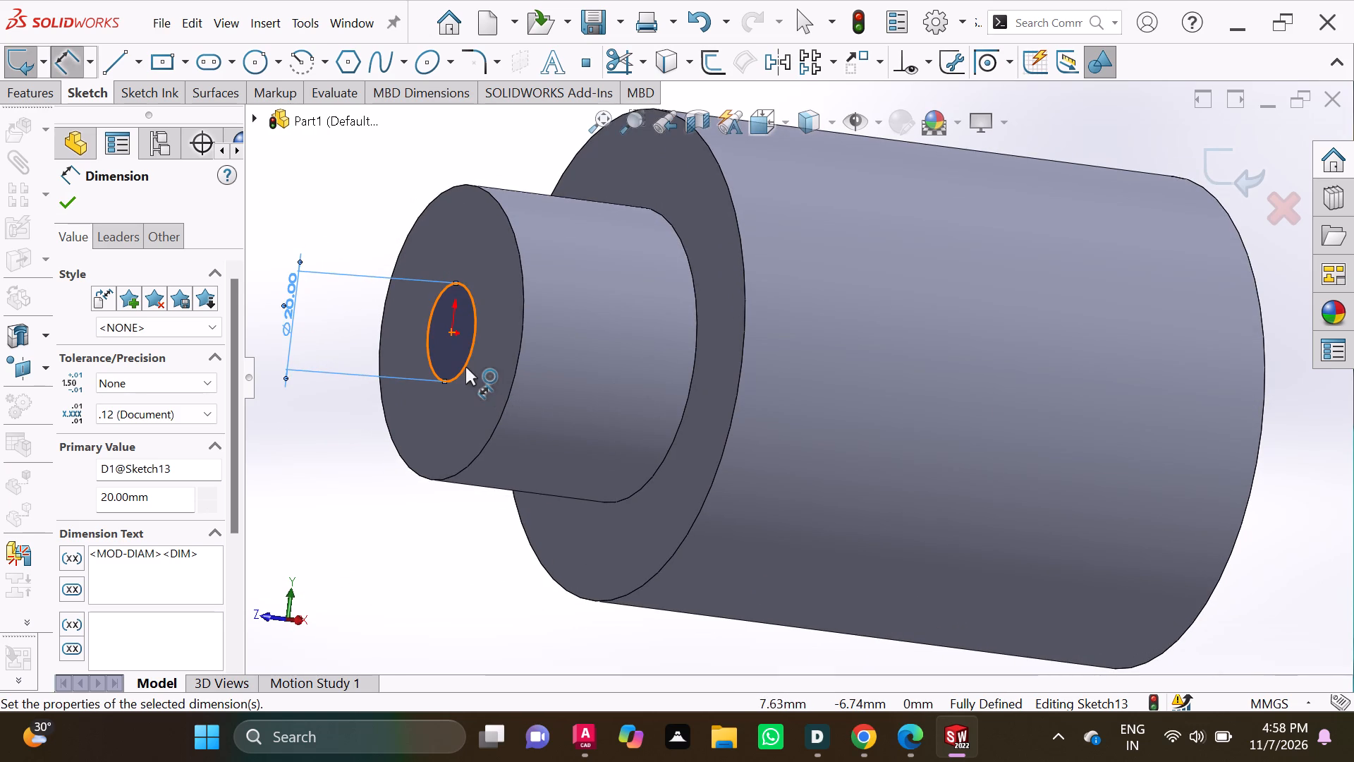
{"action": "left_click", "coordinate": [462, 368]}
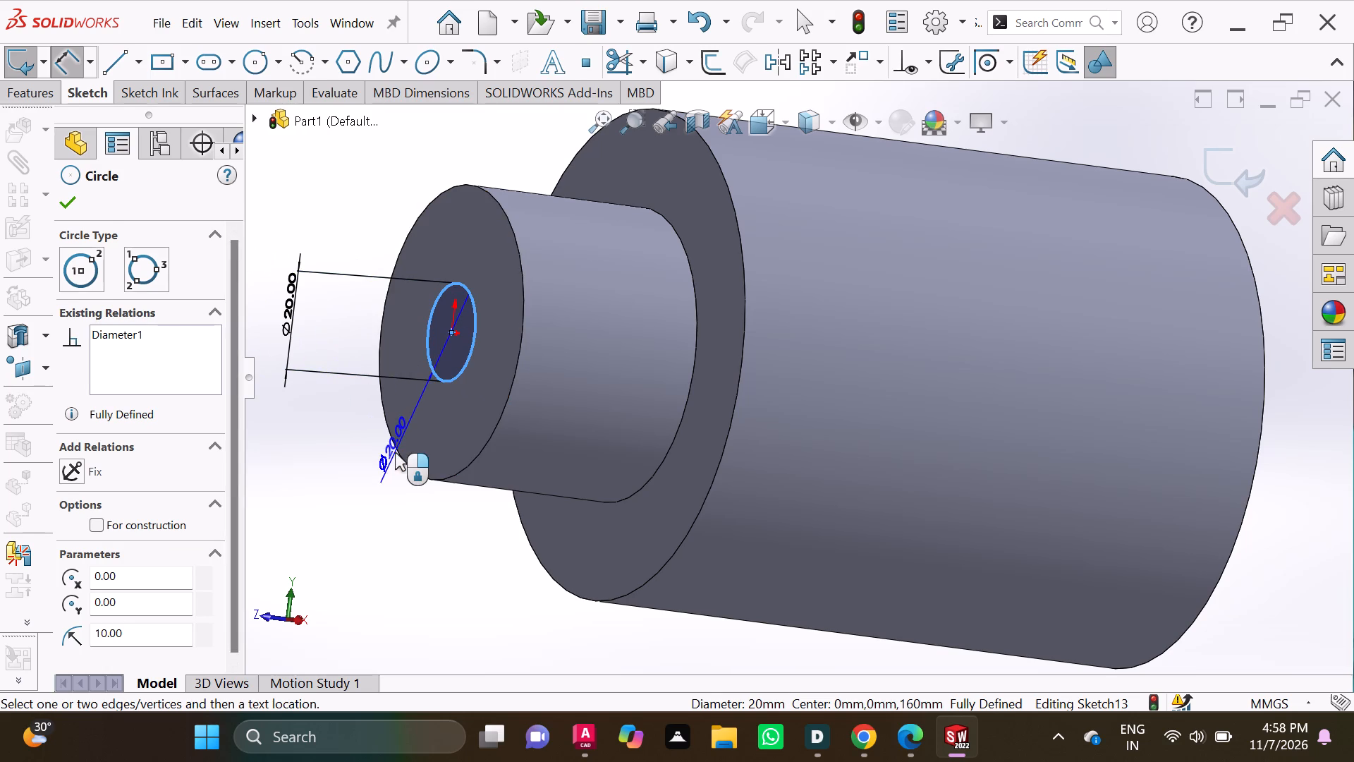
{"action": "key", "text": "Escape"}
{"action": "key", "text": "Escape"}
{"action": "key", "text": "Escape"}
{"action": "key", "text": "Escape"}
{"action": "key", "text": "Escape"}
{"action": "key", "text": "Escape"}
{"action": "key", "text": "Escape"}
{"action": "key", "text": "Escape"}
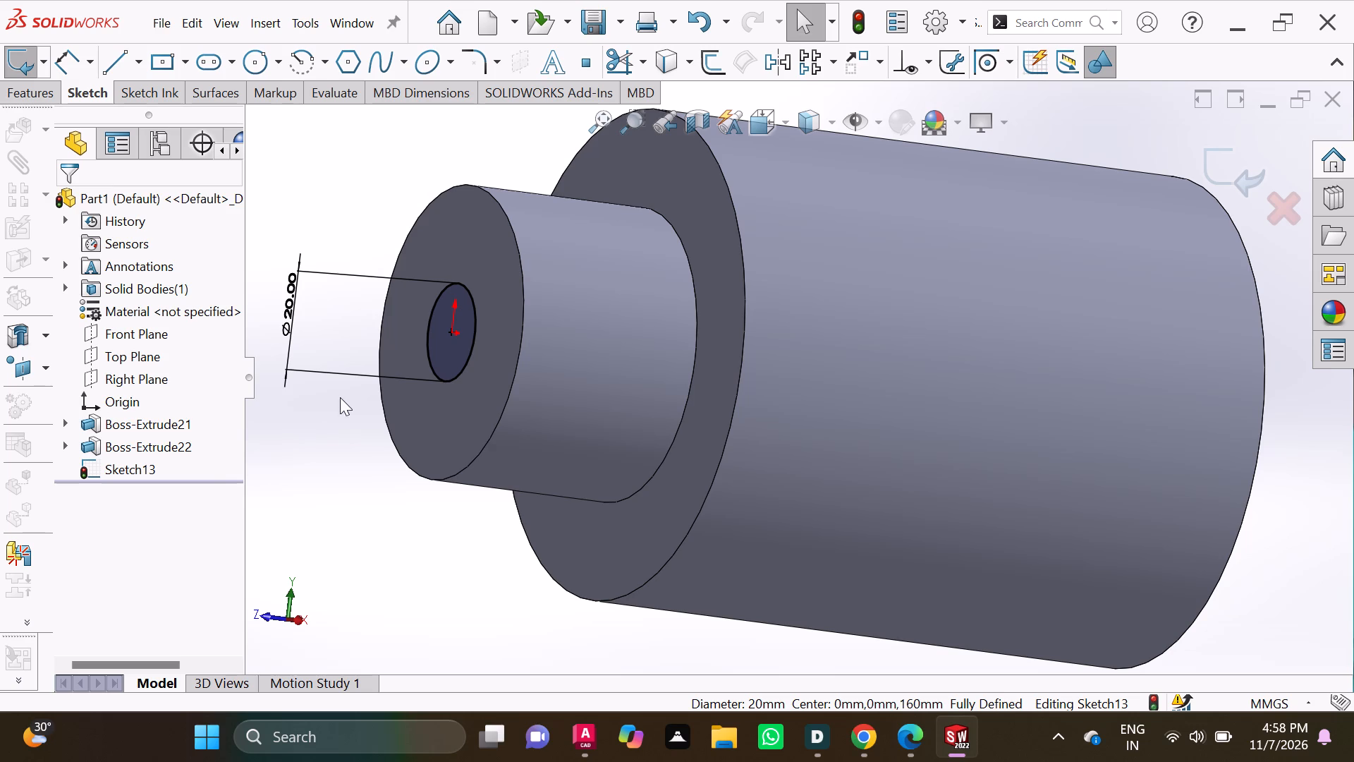
Extrude the 20 mm circle as a blind boss 80 mm outward from the 60 mm boss's end face, merged with the body.
{"action": "left_click", "coordinate": [454, 373]}
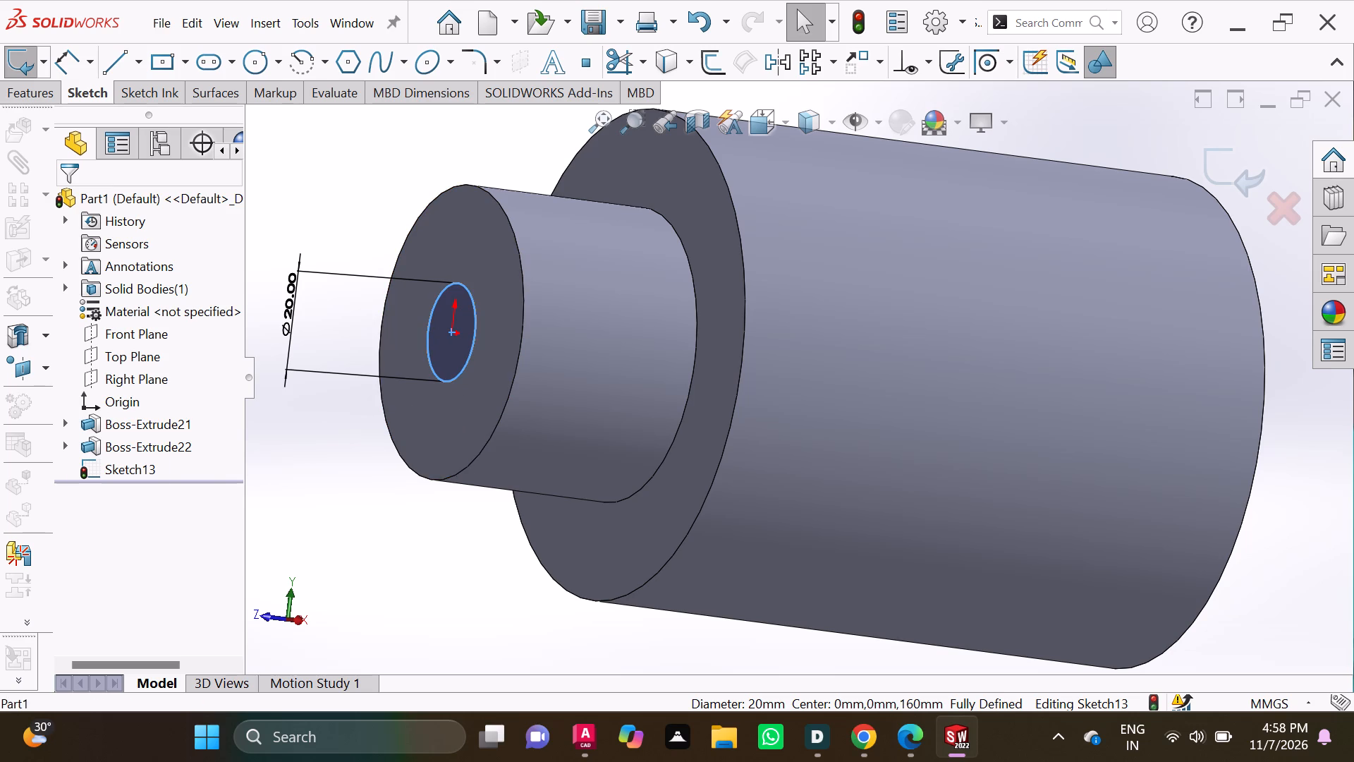
{"action": "left_click", "coordinate": [34, 89]}
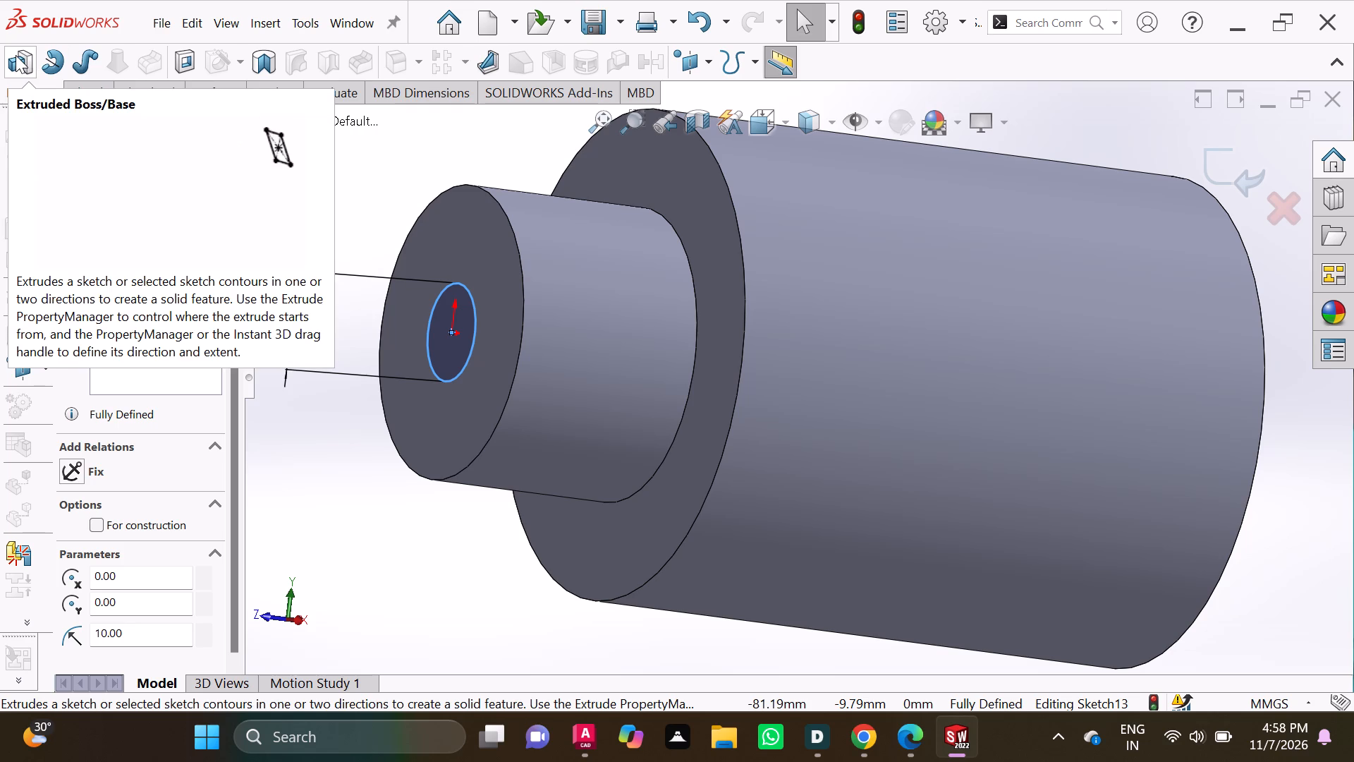
{"action": "left_click", "coordinate": [16, 55]}
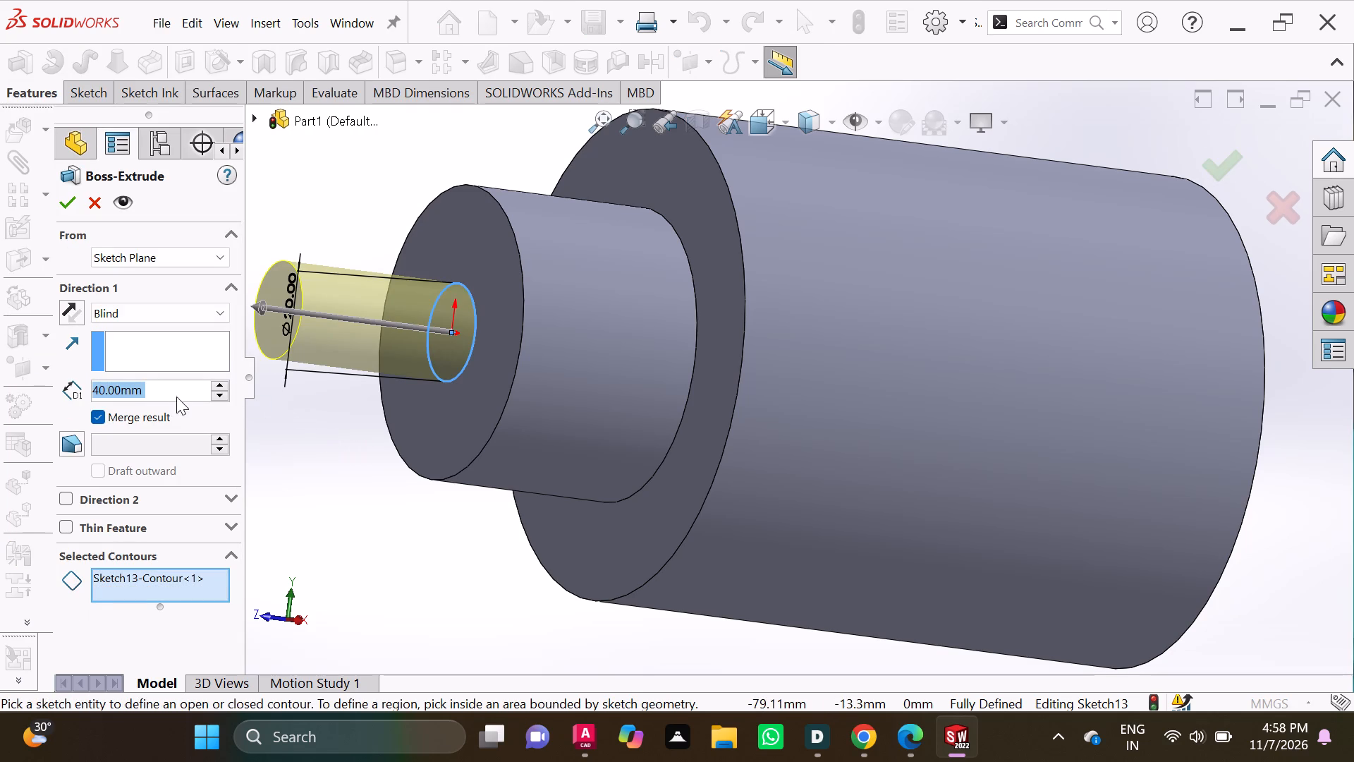
{"action": "key", "text": "BackSpace"}
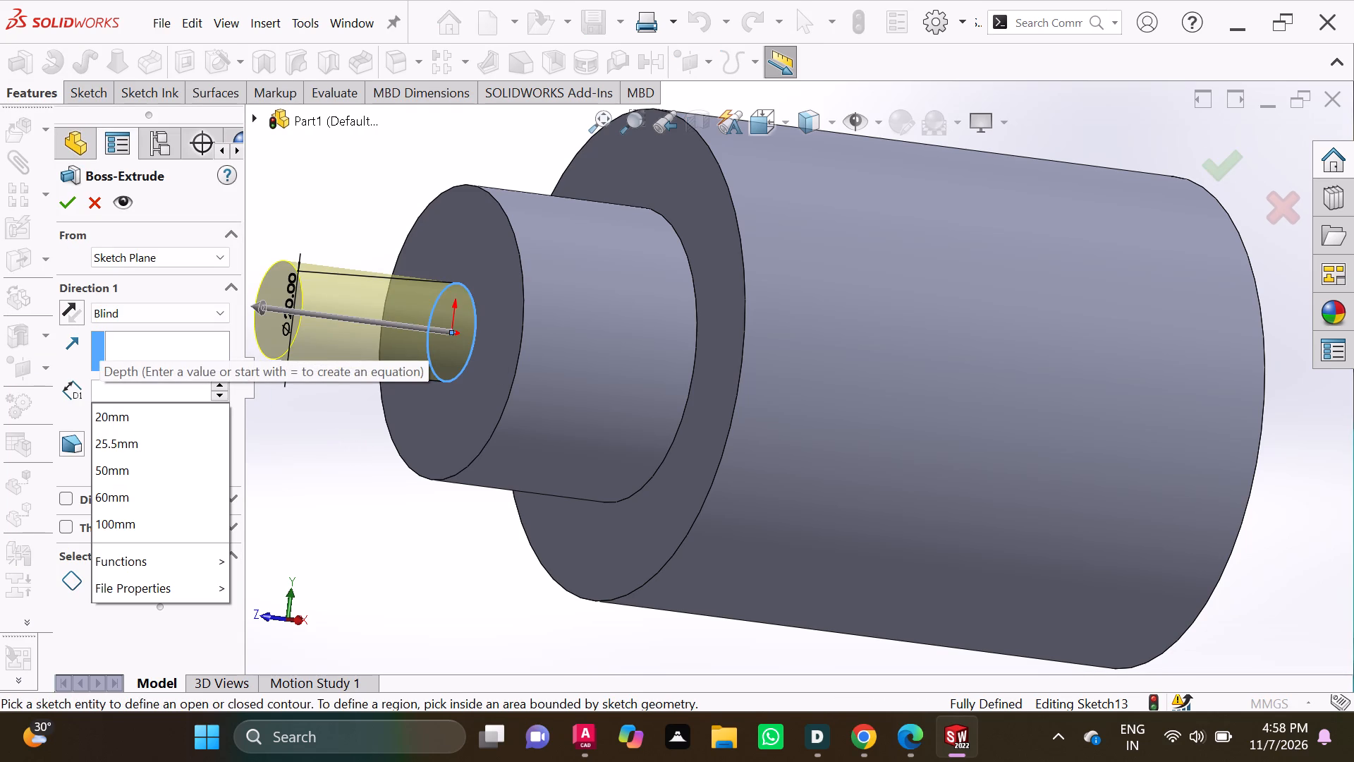
{"action": "type", "text": "80"}
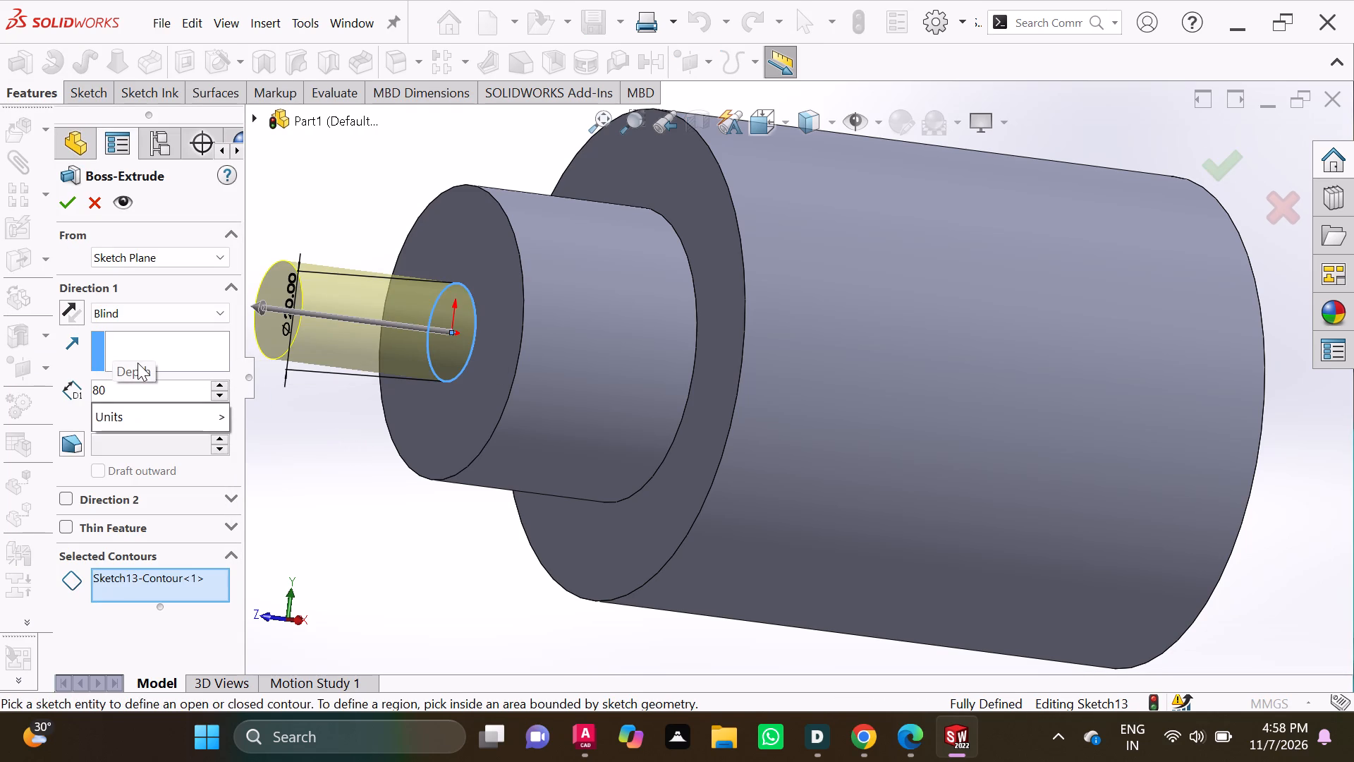
{"action": "left_click", "coordinate": [66, 194]}
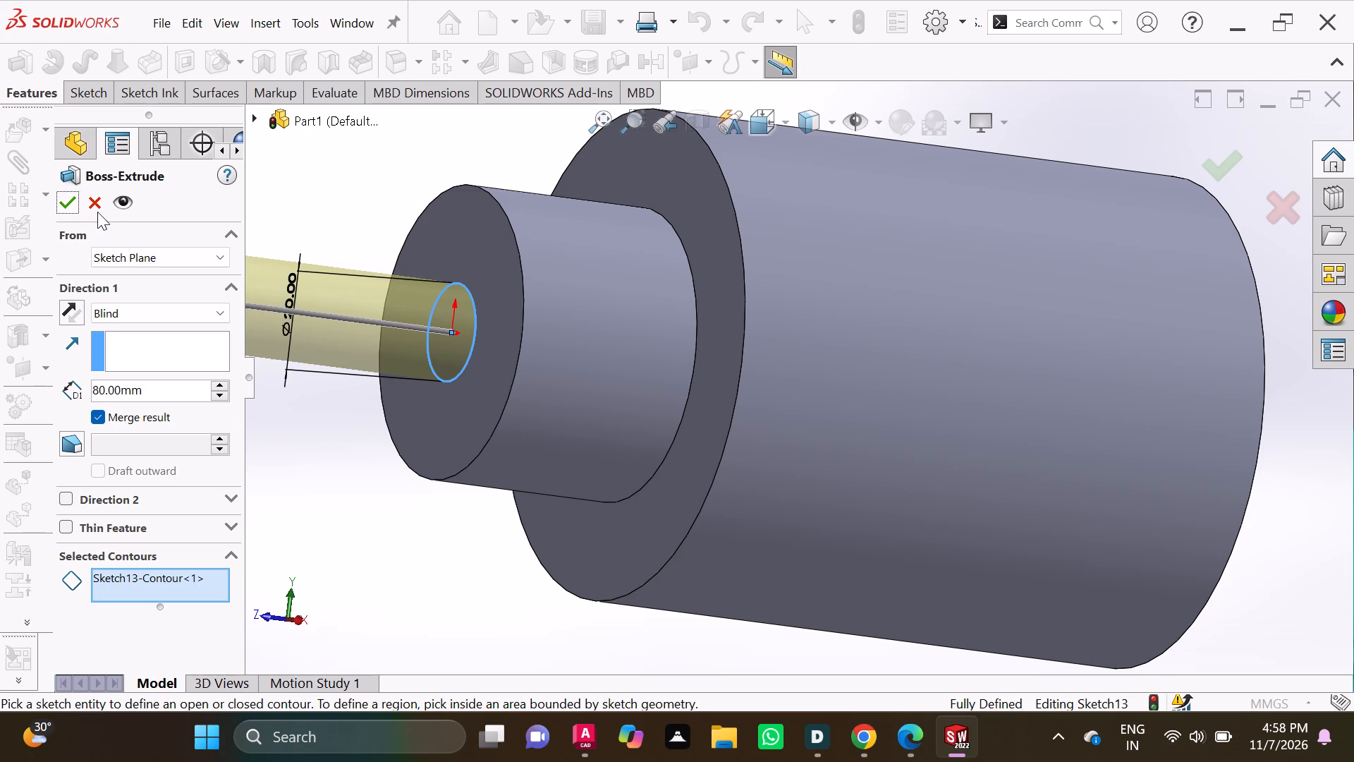
{"action": "left_click", "coordinate": [69, 207]}
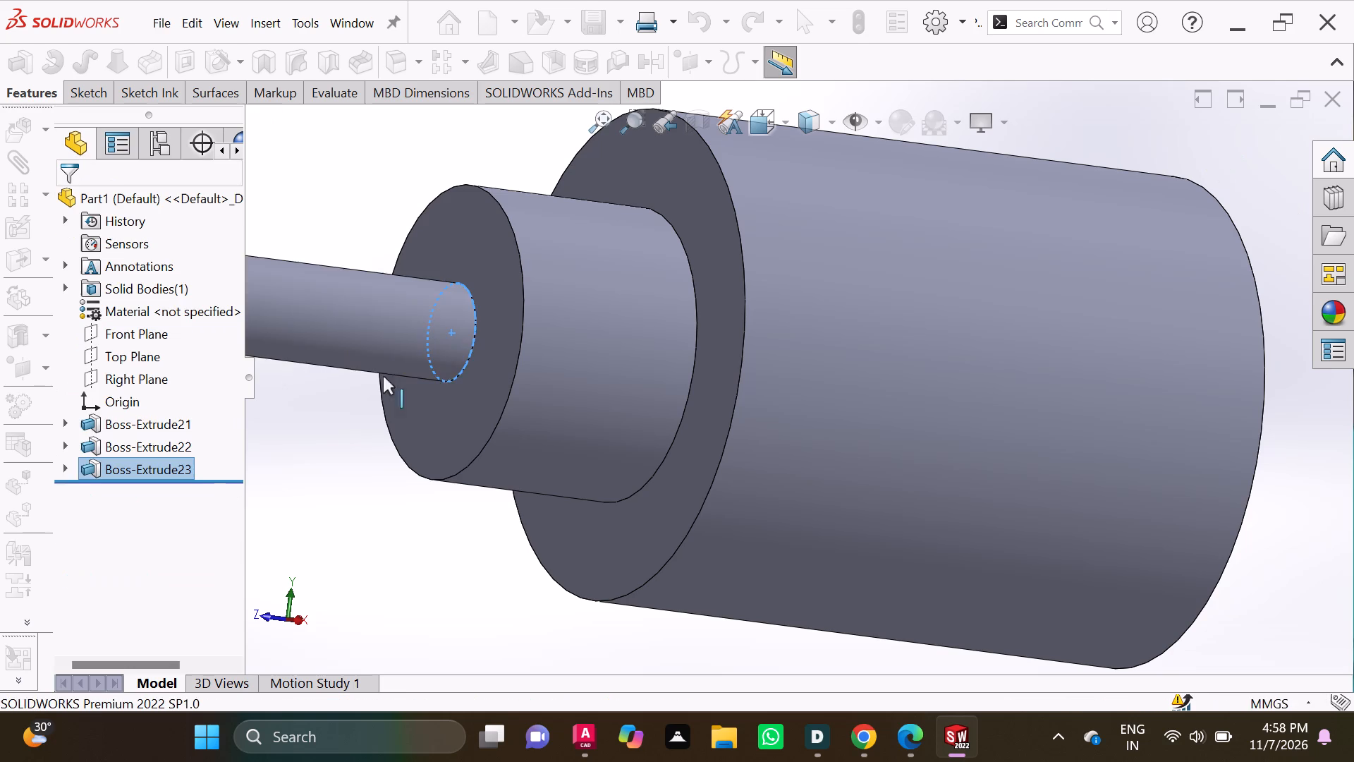
Examine the three-section stepped shaft from several sides, finishing with a straight-on view of its small end.
{"action": "scroll", "coordinate": [574, 462], "scroll_direction": "down", "scroll_amount": 1}
{"action": "scroll", "coordinate": [573, 462], "scroll_direction": "up", "scroll_amount": 1}
{"action": "scroll", "coordinate": [574, 462], "scroll_direction": "down", "scroll_amount": 2}
{"action": "scroll", "coordinate": [590, 466], "scroll_direction": "up", "scroll_amount": 6}
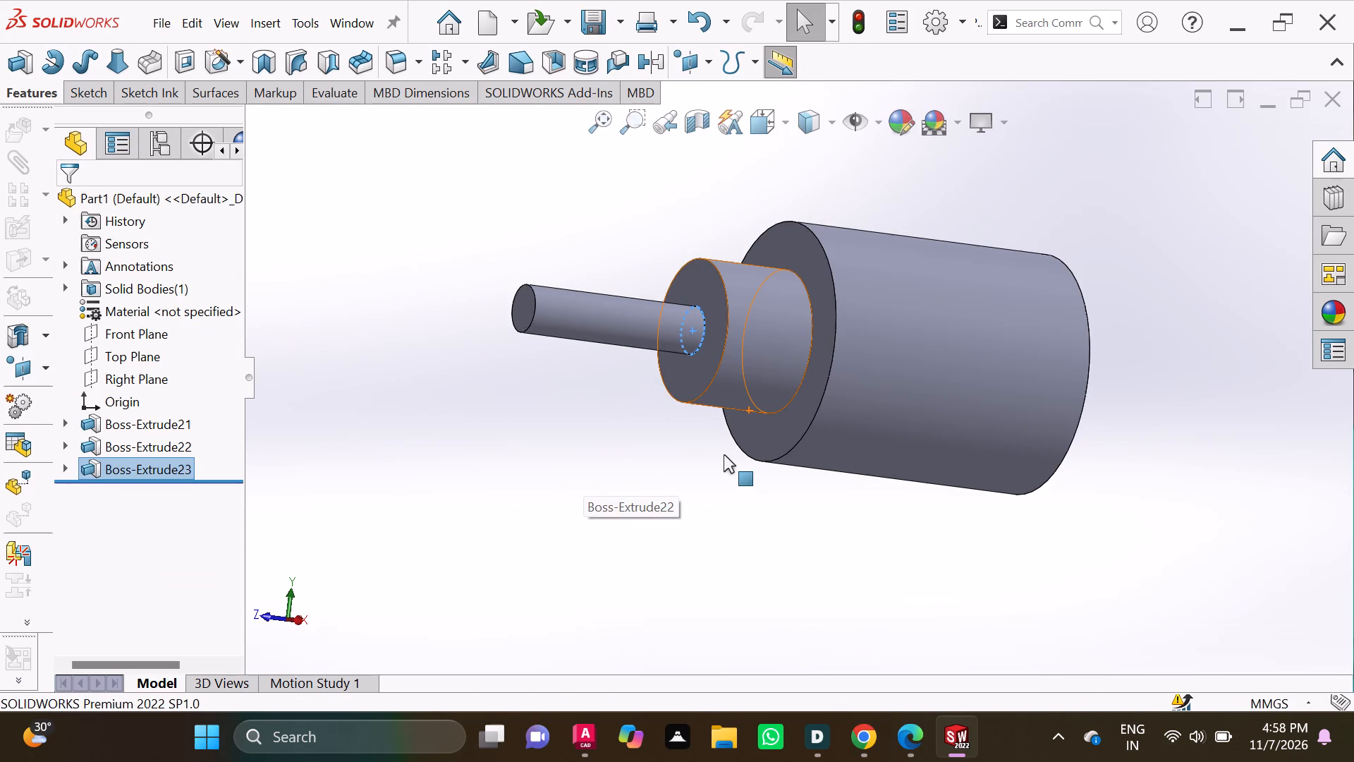
{"action": "middle_click_drag", "start_coordinate": [724, 475], "coordinate": [661, 599]}
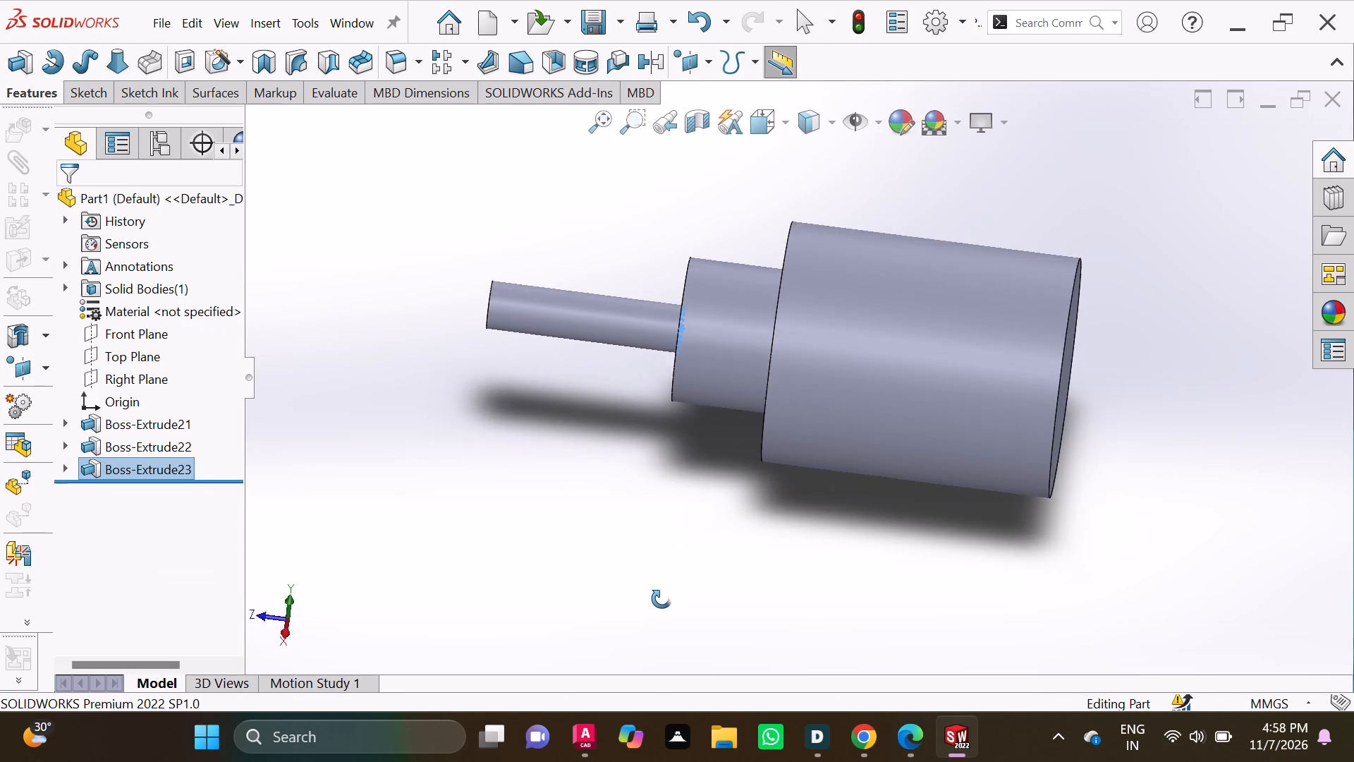
{"action": "middle_click_drag", "start_coordinate": [661, 599], "coordinate": [644, 550]}
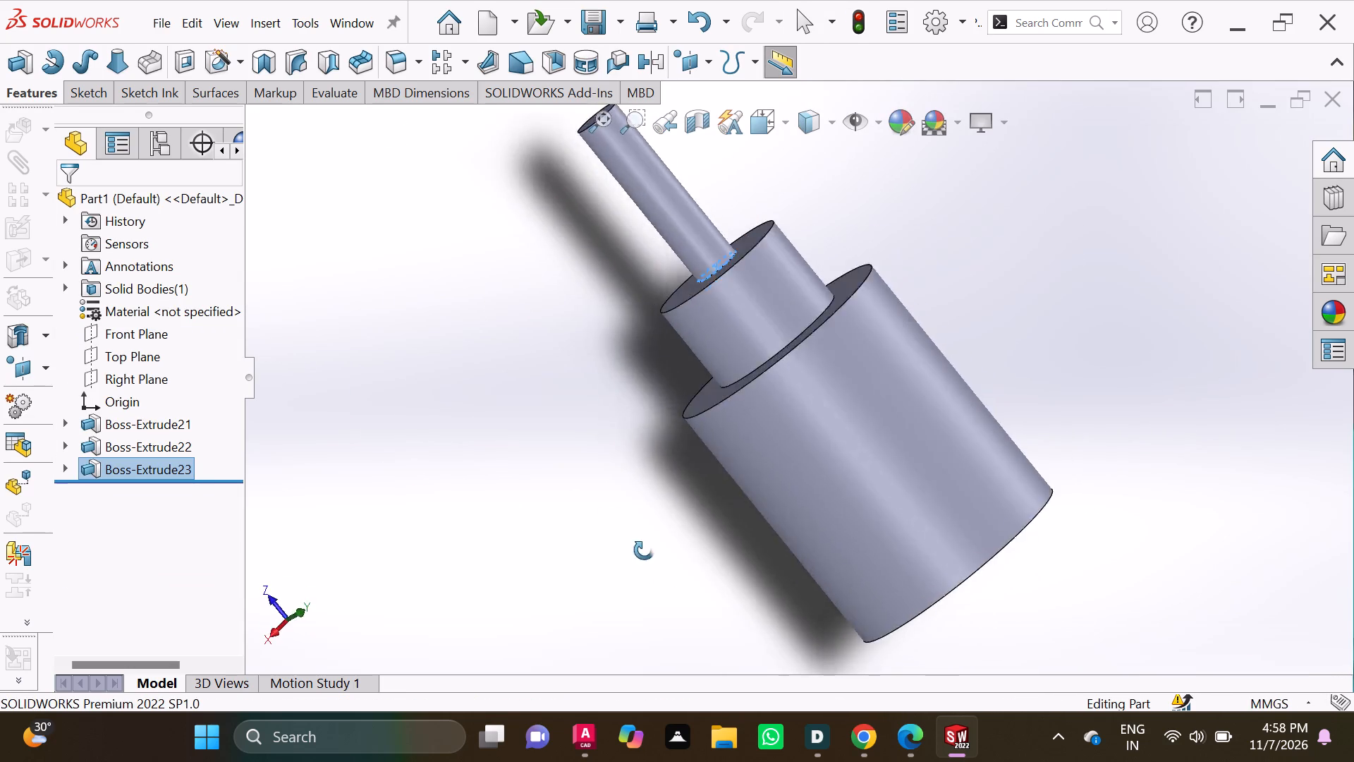
{"action": "middle_click_drag", "start_coordinate": [644, 550], "coordinate": [580, 531]}
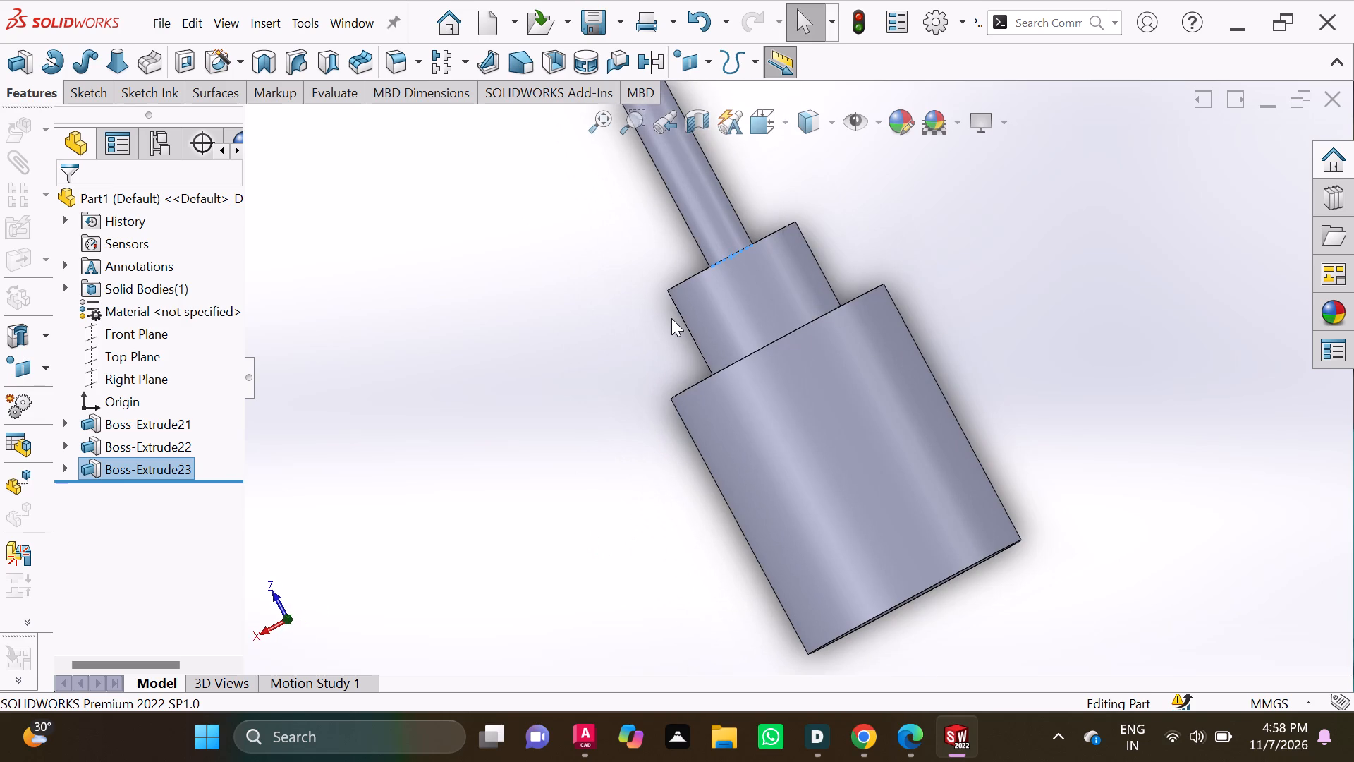
{"action": "middle_click_drag", "start_coordinate": [671, 318], "coordinate": [964, 466]}
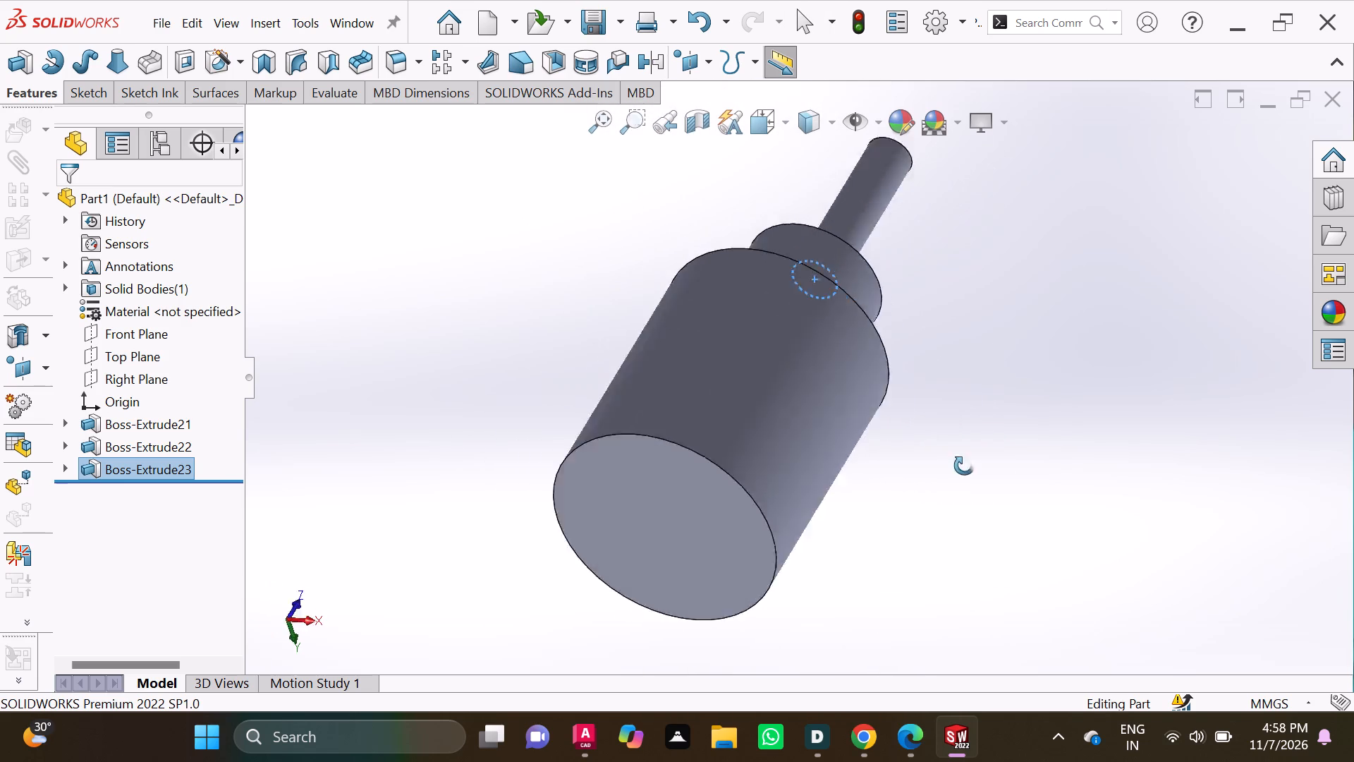
{"action": "middle_click_drag", "start_coordinate": [964, 466], "coordinate": [399, 609]}
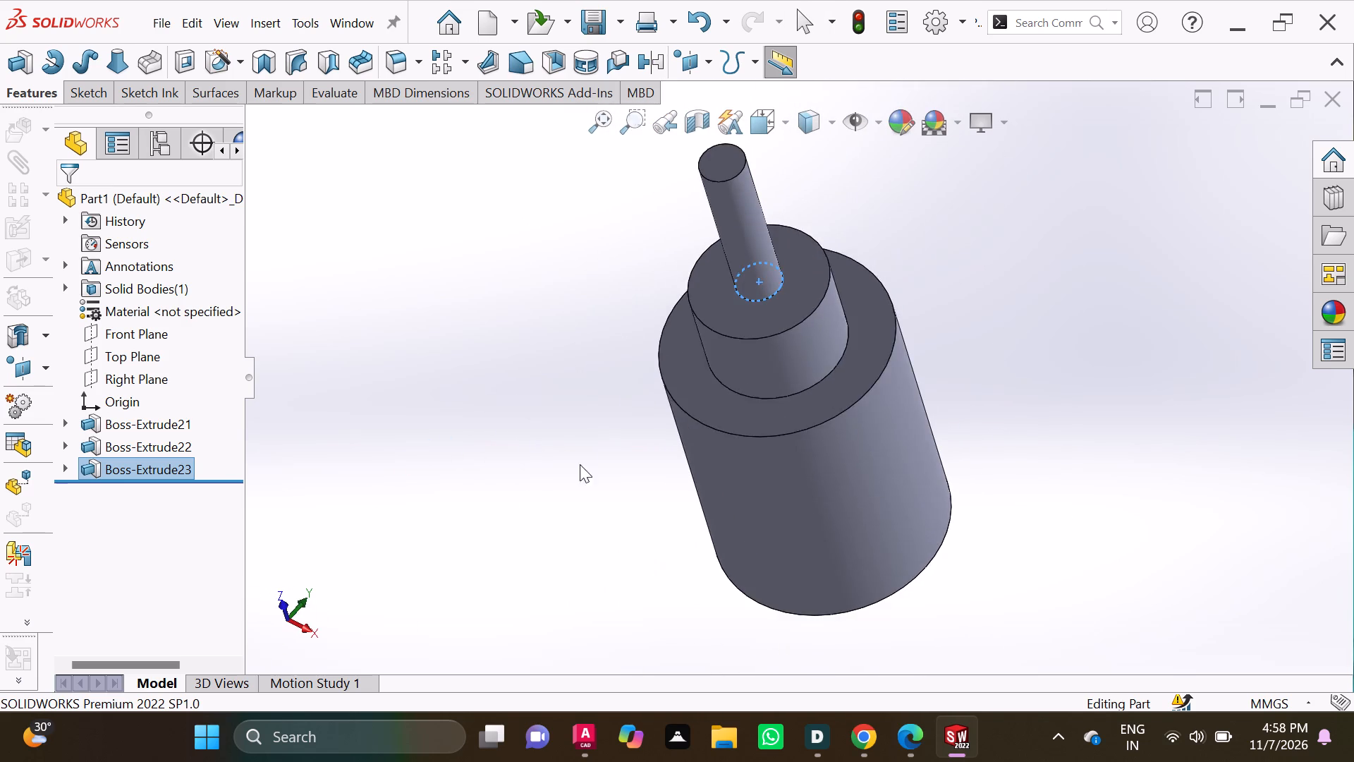
{"action": "scroll", "coordinate": [788, 342], "scroll_direction": "up", "scroll_amount": 4}
{"action": "middle_click_drag", "start_coordinate": [757, 250], "coordinate": [611, 284]}
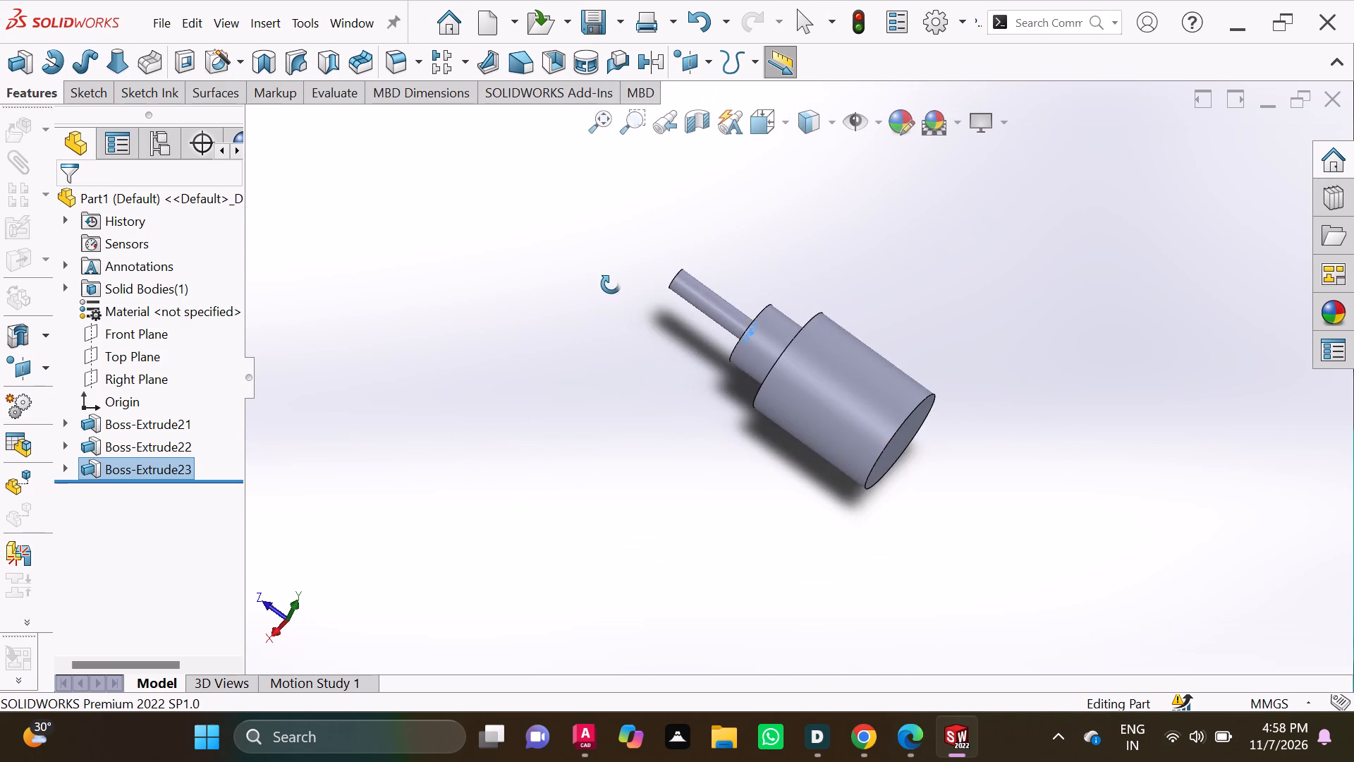
{"action": "middle_click_drag", "start_coordinate": [611, 284], "coordinate": [645, 277]}
{"action": "middle_click_drag", "start_coordinate": [681, 233], "coordinate": [681, 475]}
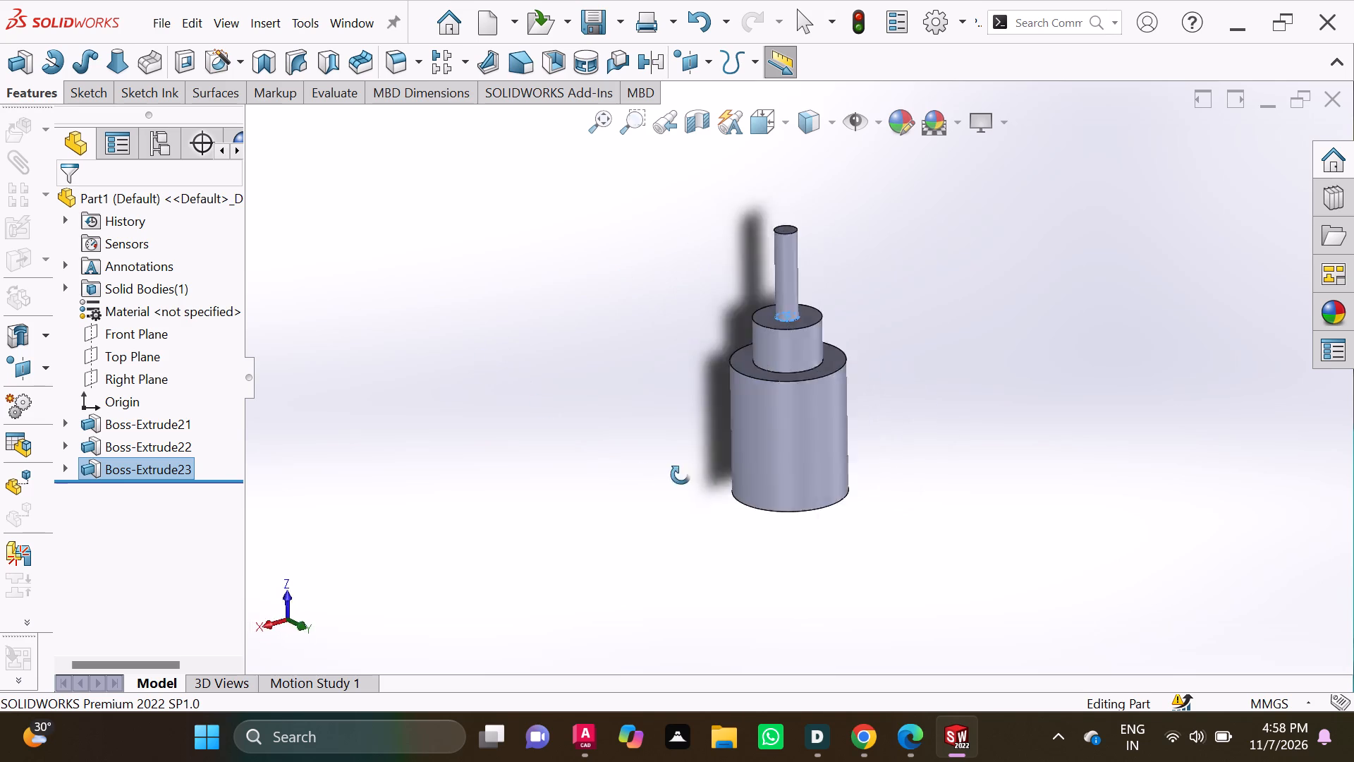
{"action": "middle_click_drag", "start_coordinate": [681, 475], "coordinate": [1116, 307]}
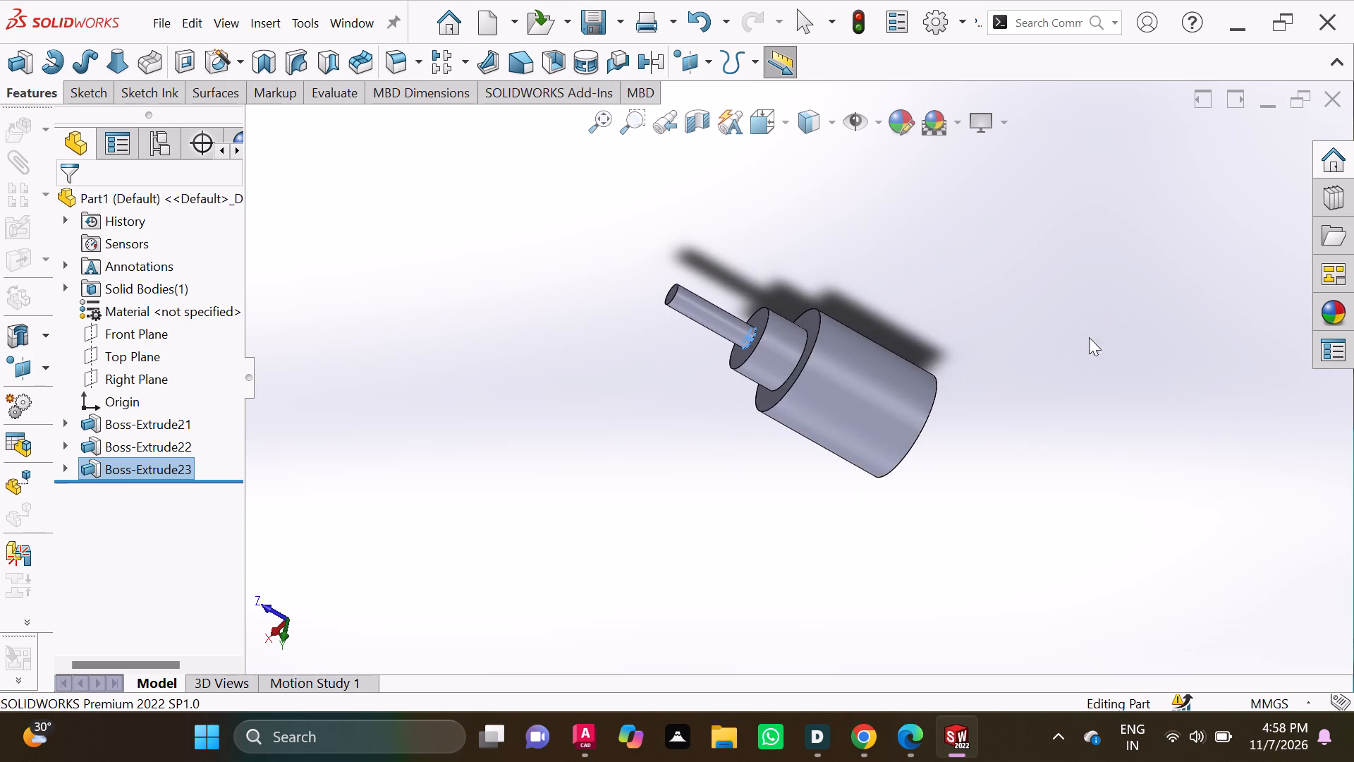
{"action": "scroll", "coordinate": [862, 428], "scroll_direction": "up", "scroll_amount": 3}
{"action": "scroll", "coordinate": [853, 409], "scroll_direction": "down", "scroll_amount": 4}
{"action": "scroll", "coordinate": [706, 421], "scroll_direction": "up", "scroll_amount": 1}
{"action": "key", "text": "ctrl+8"}
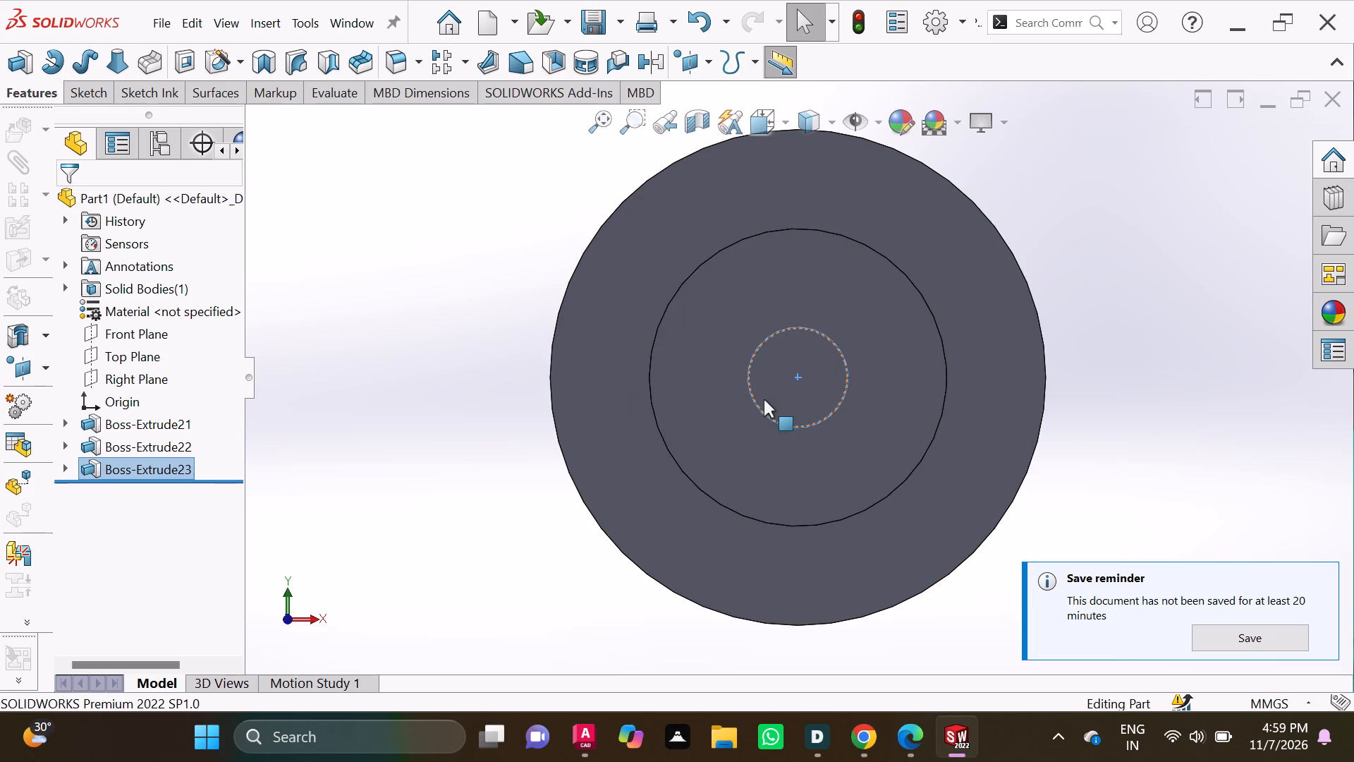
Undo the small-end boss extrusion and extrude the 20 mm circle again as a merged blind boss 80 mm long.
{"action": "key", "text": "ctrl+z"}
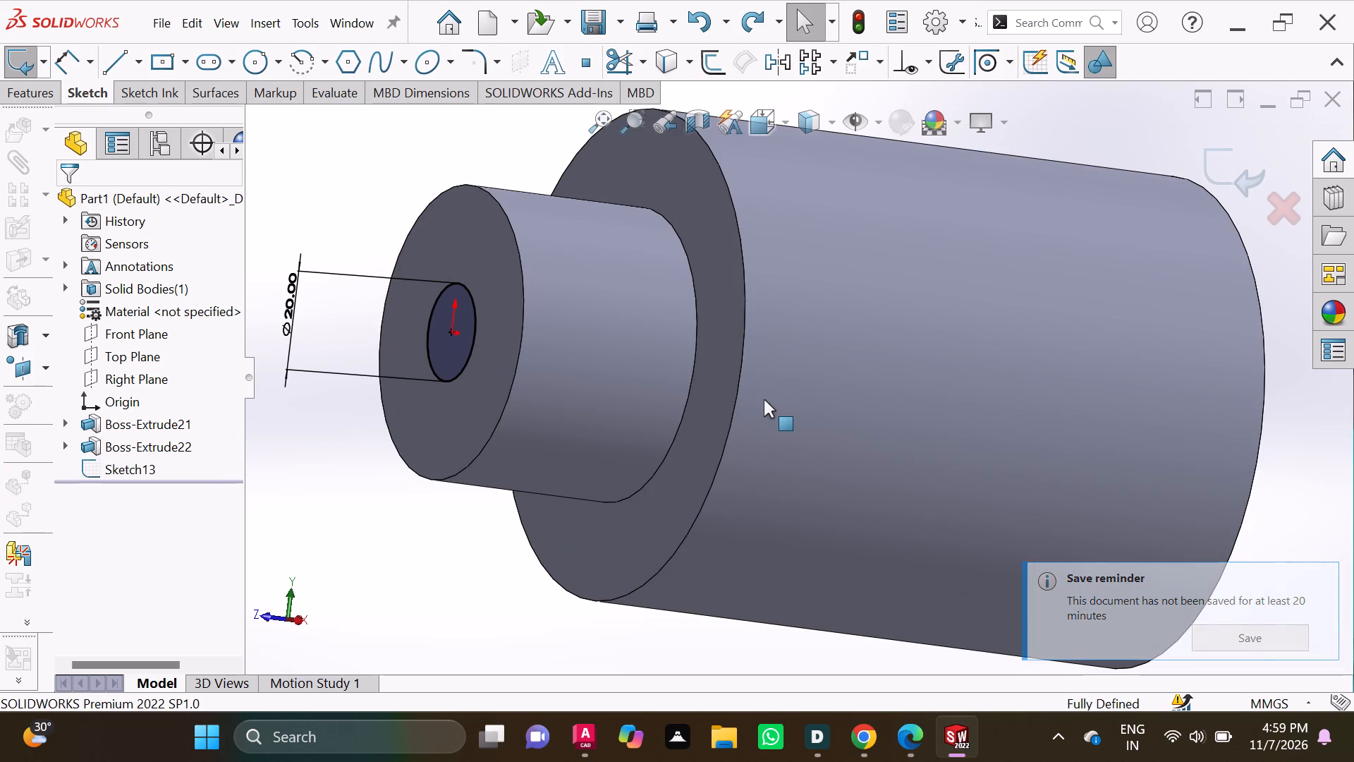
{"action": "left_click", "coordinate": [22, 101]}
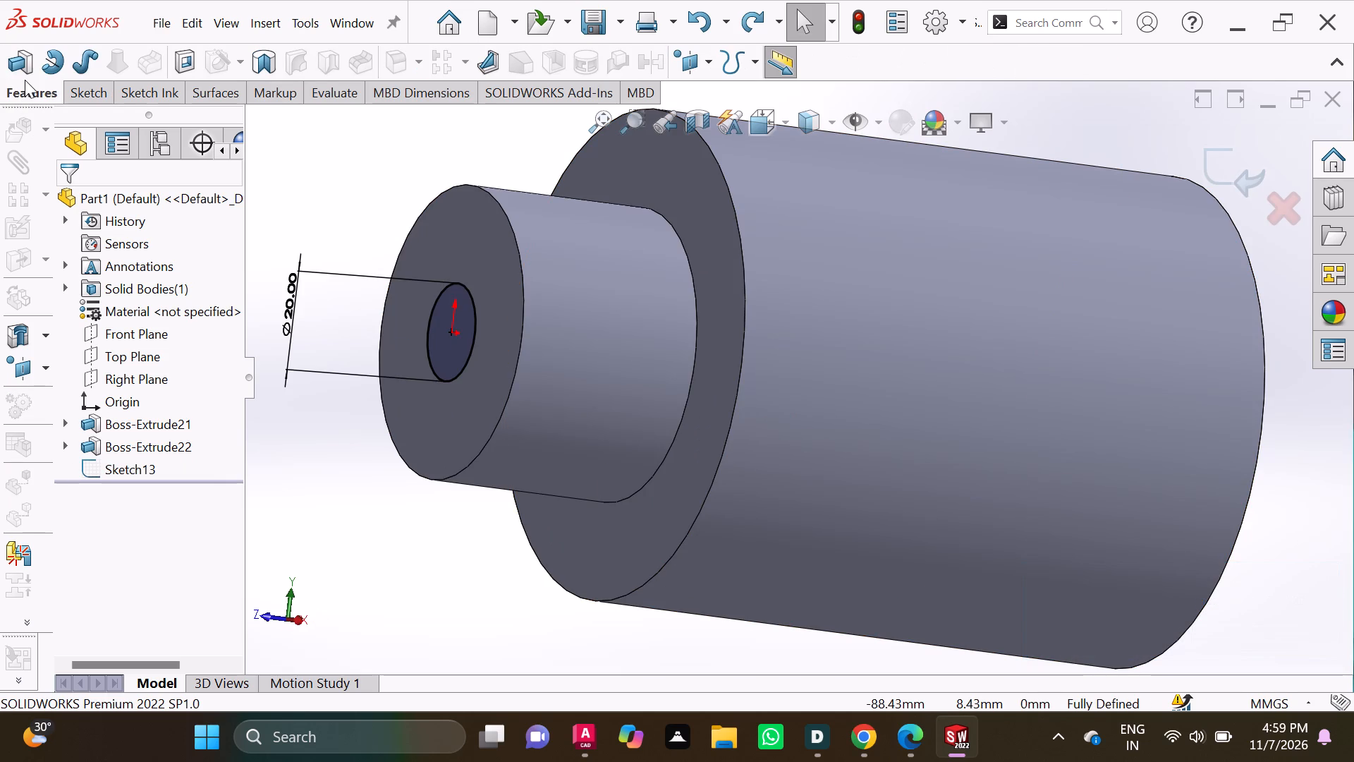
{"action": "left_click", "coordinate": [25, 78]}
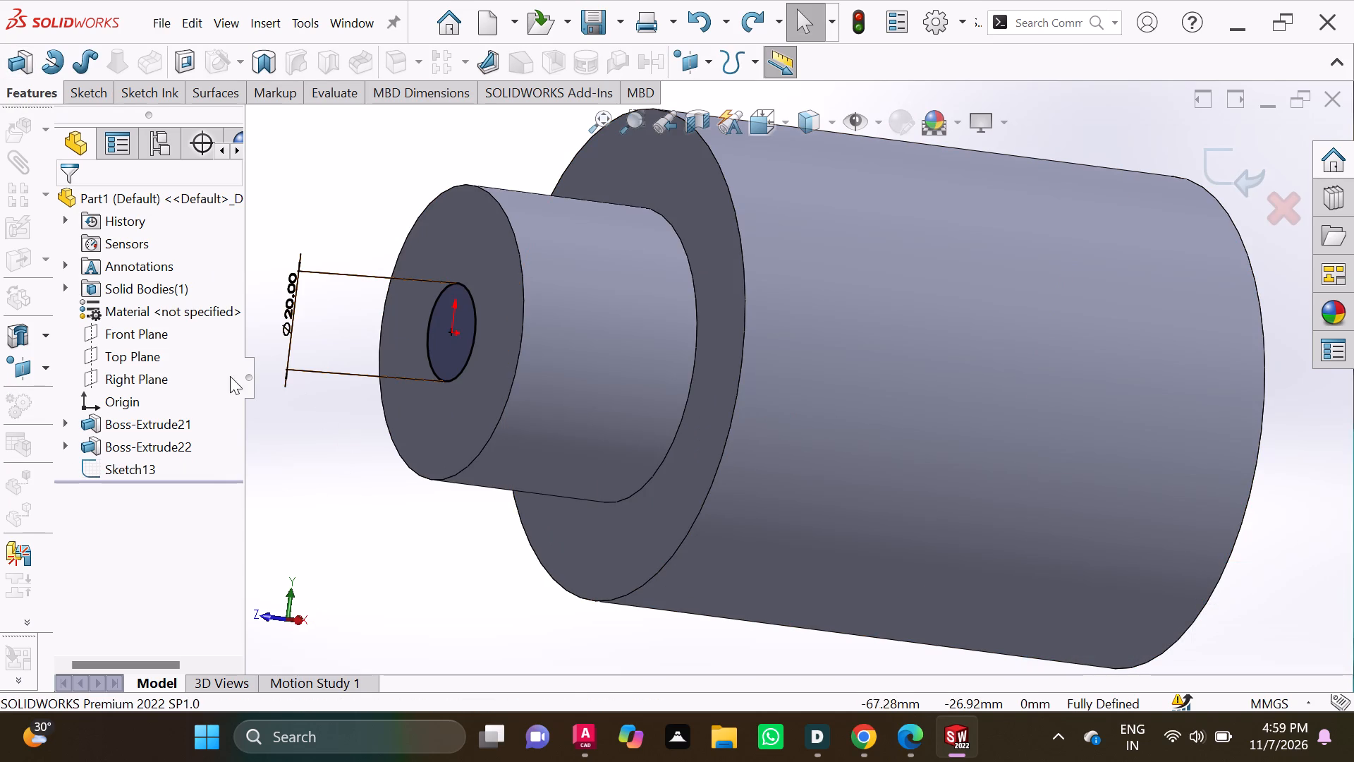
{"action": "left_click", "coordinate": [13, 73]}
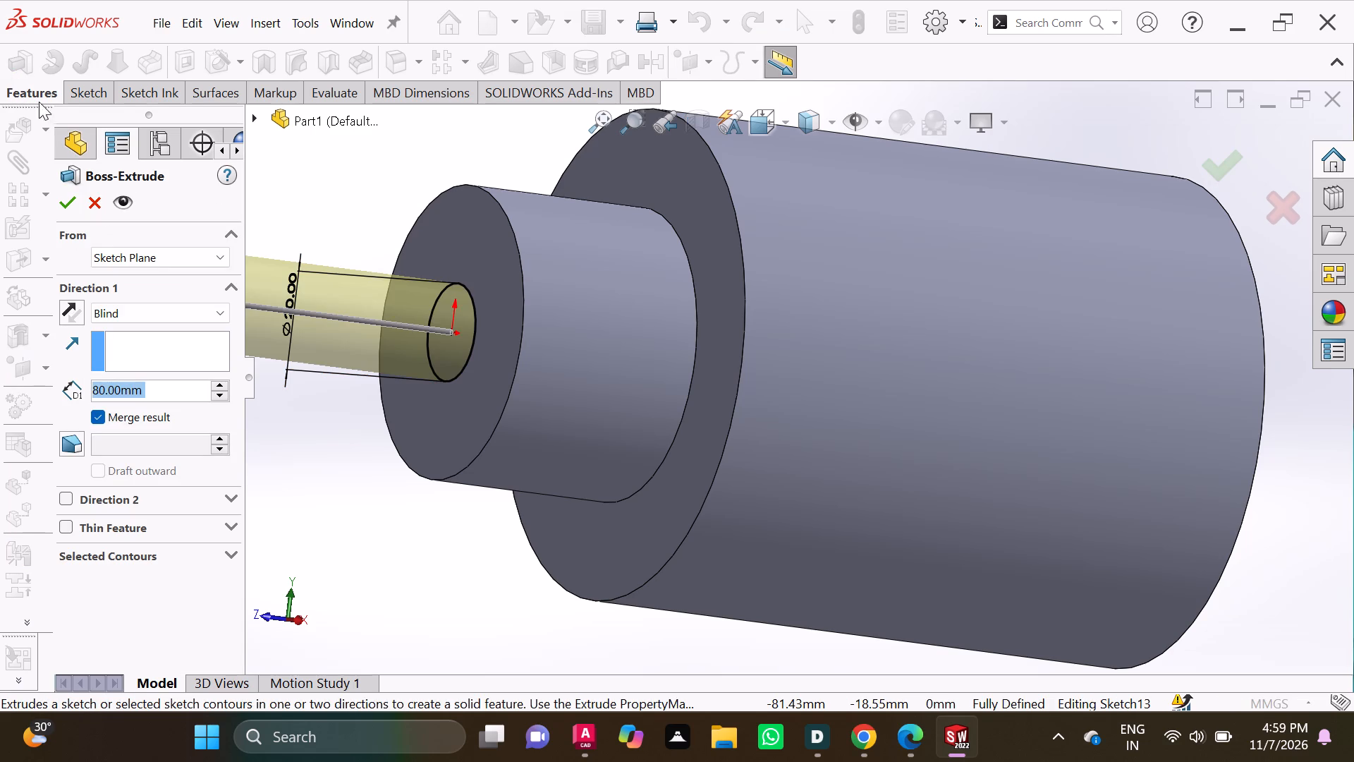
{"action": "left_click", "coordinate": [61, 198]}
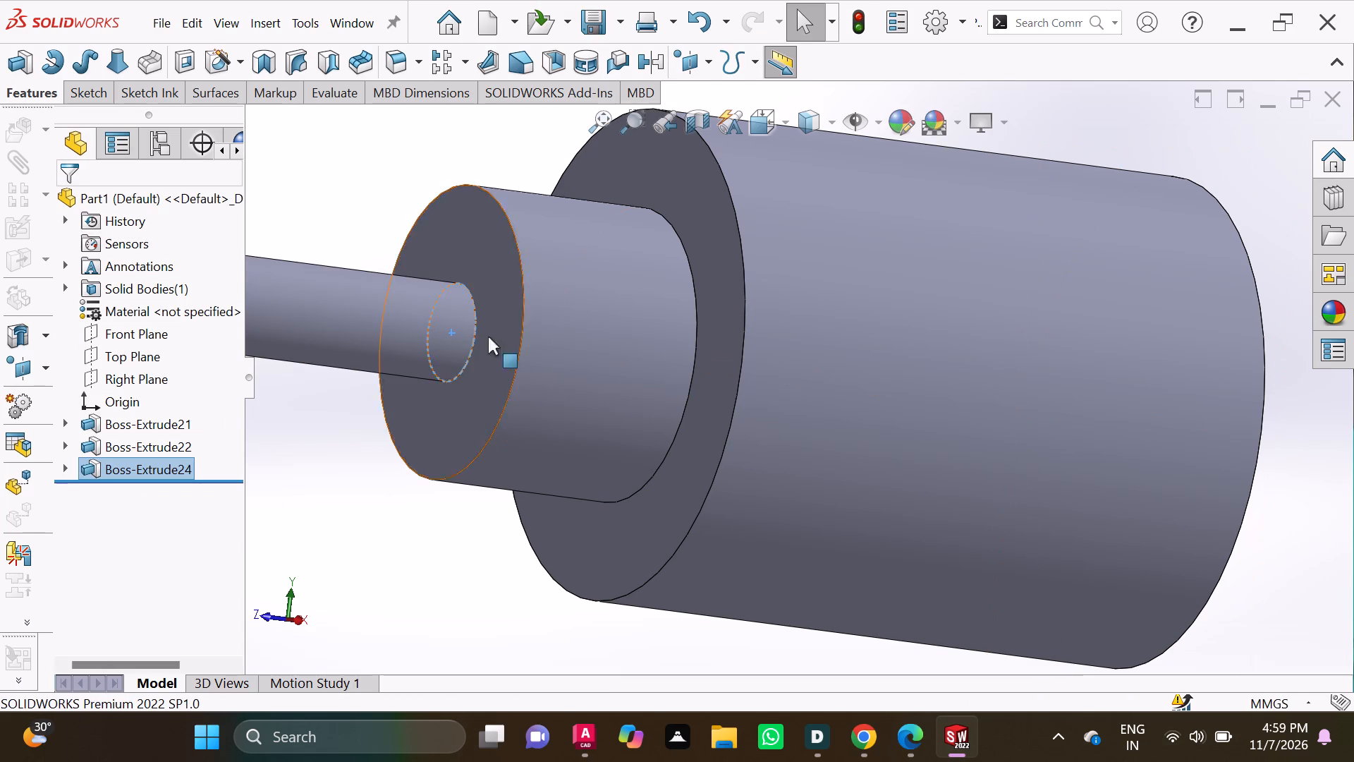
Examine the three-section stepped shaft from the side, the large end and the small end.
{"action": "scroll", "coordinate": [835, 401], "scroll_direction": "up", "scroll_amount": 4}
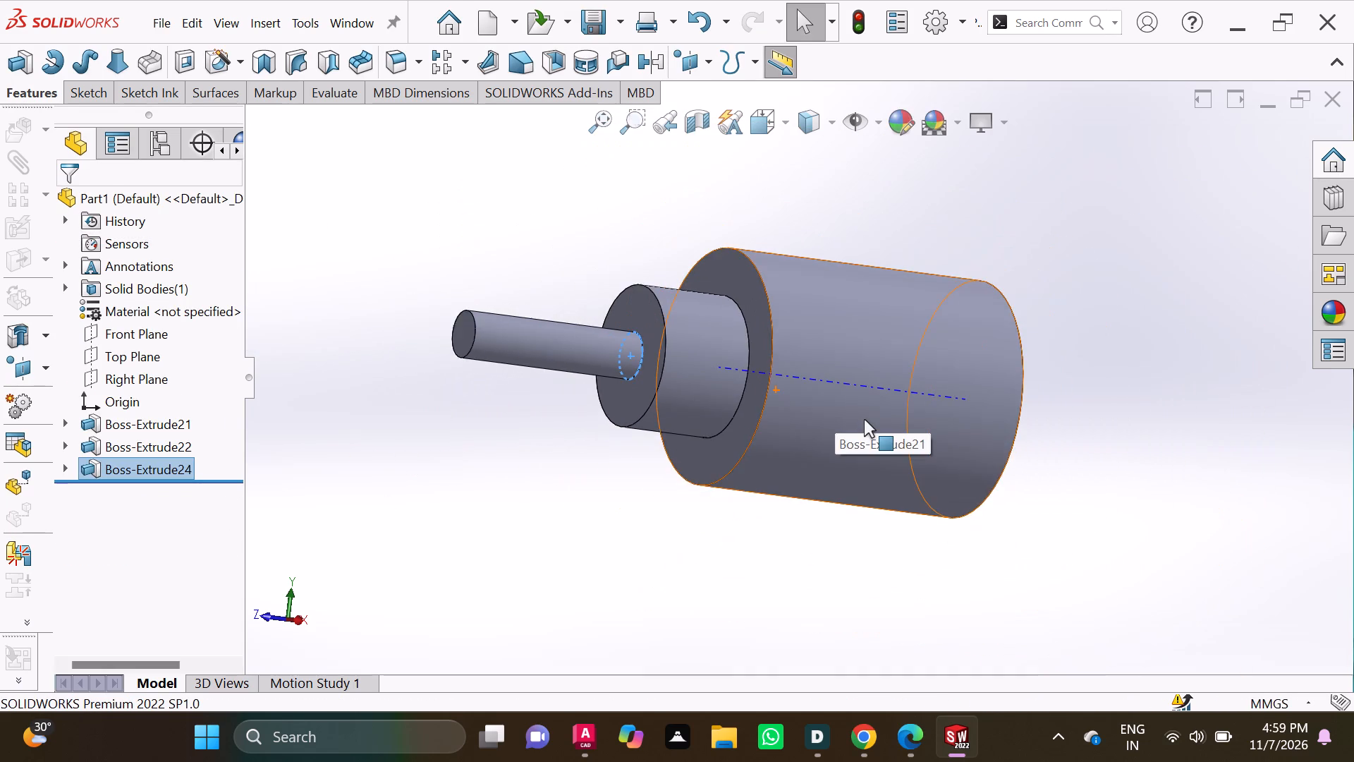
{"action": "scroll", "coordinate": [864, 419], "scroll_direction": "up", "scroll_amount": 1}
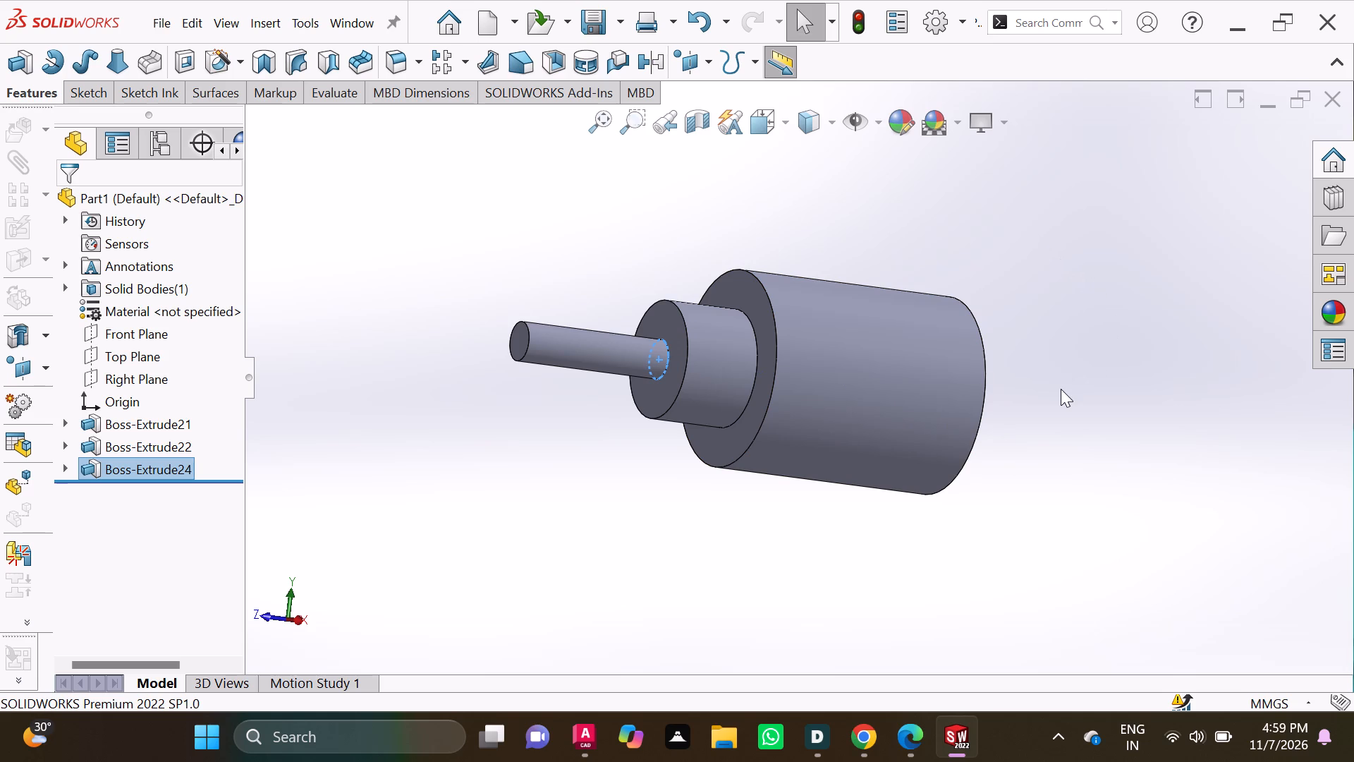
{"action": "middle_click_drag", "start_coordinate": [1058, 389], "coordinate": [865, 377]}
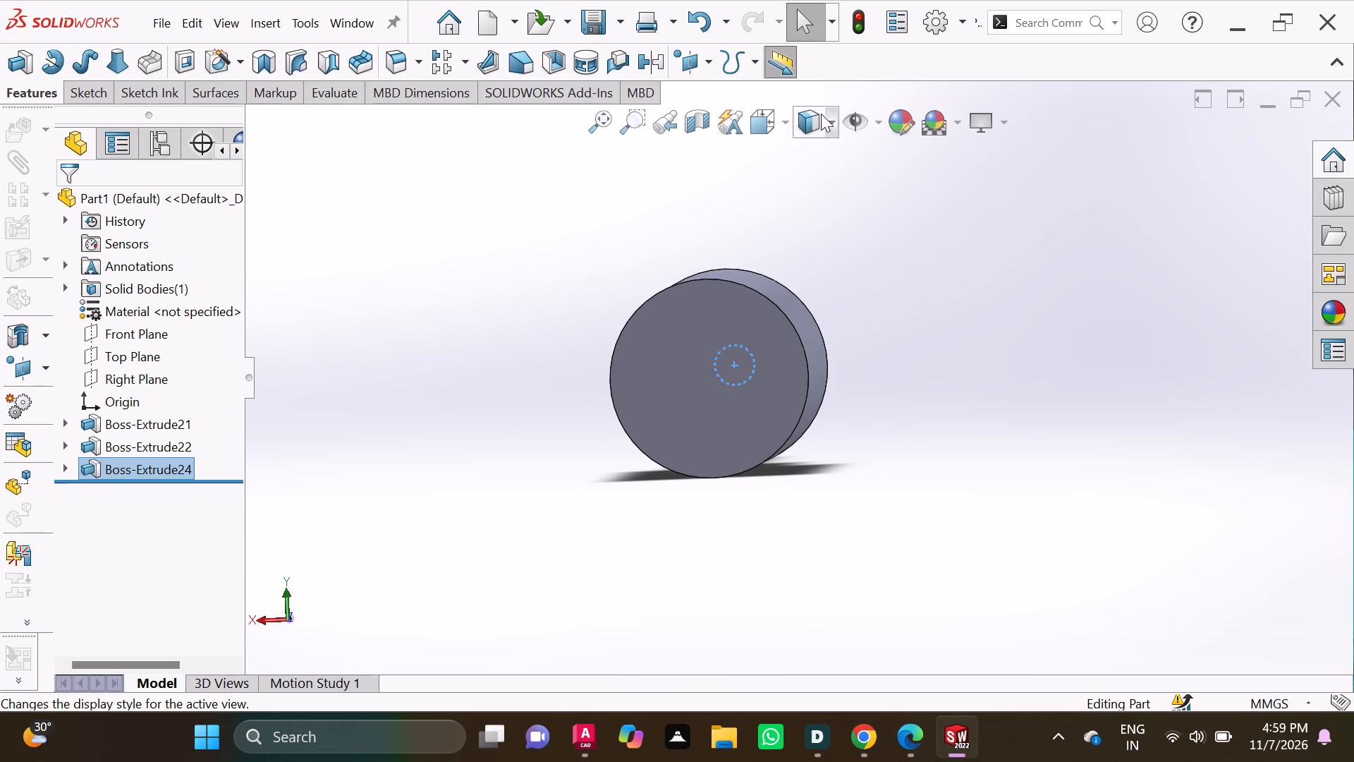
{"action": "left_click", "coordinate": [785, 123]}
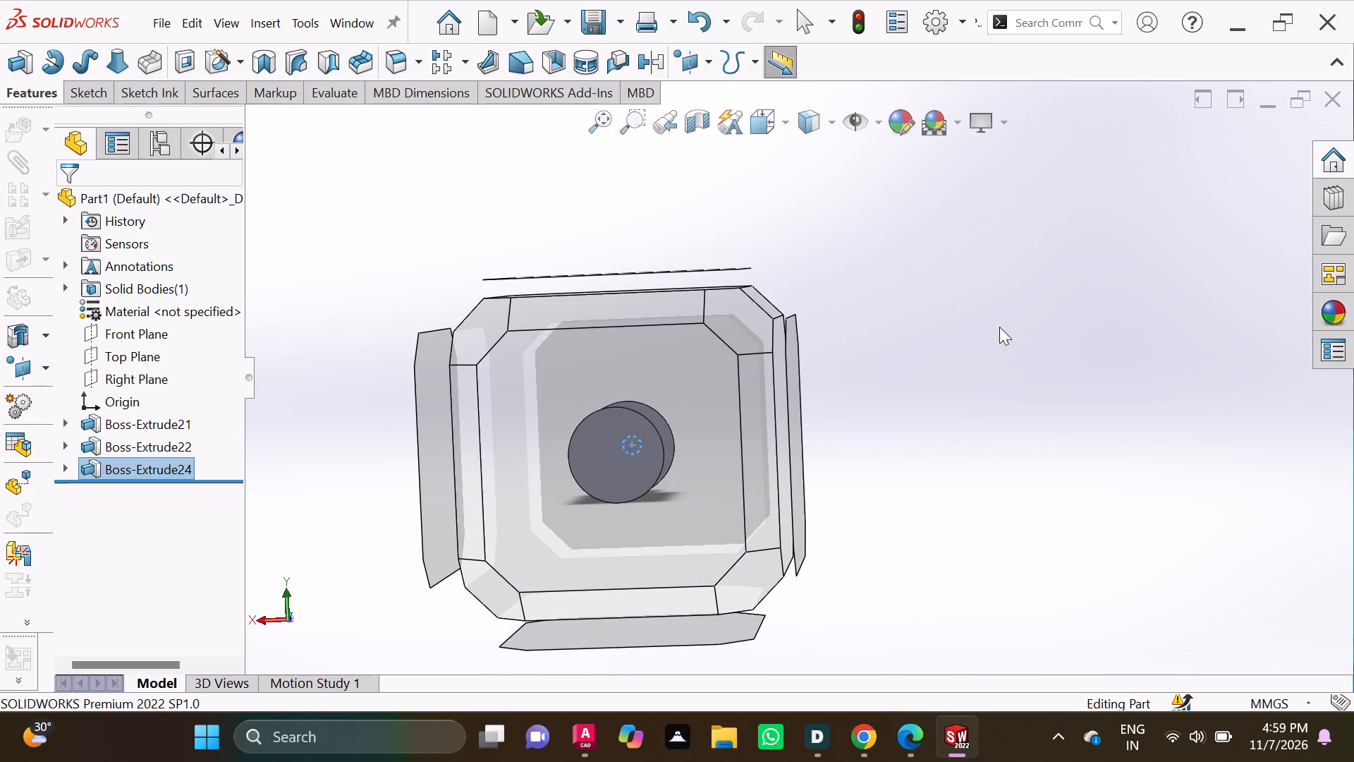
{"action": "left_click", "coordinate": [781, 118]}
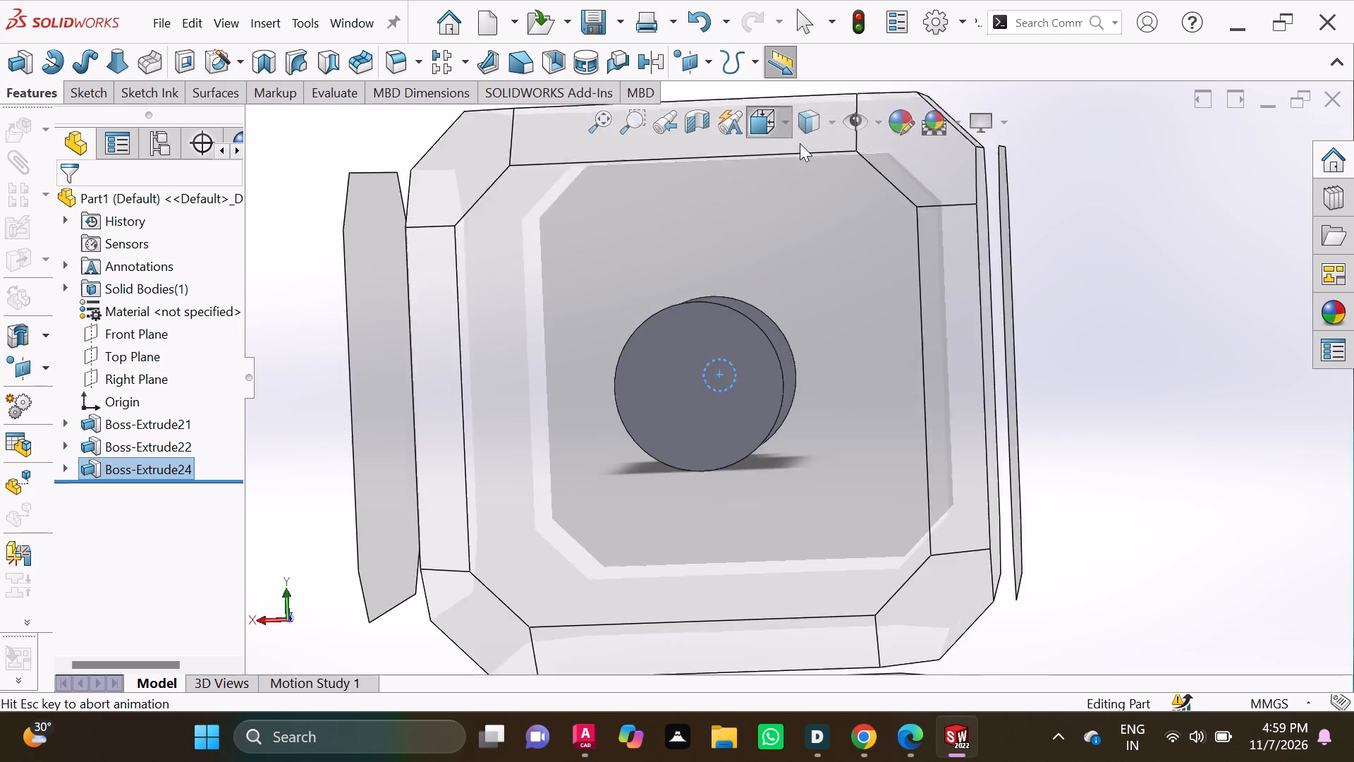
{"action": "left_click", "coordinate": [884, 246]}
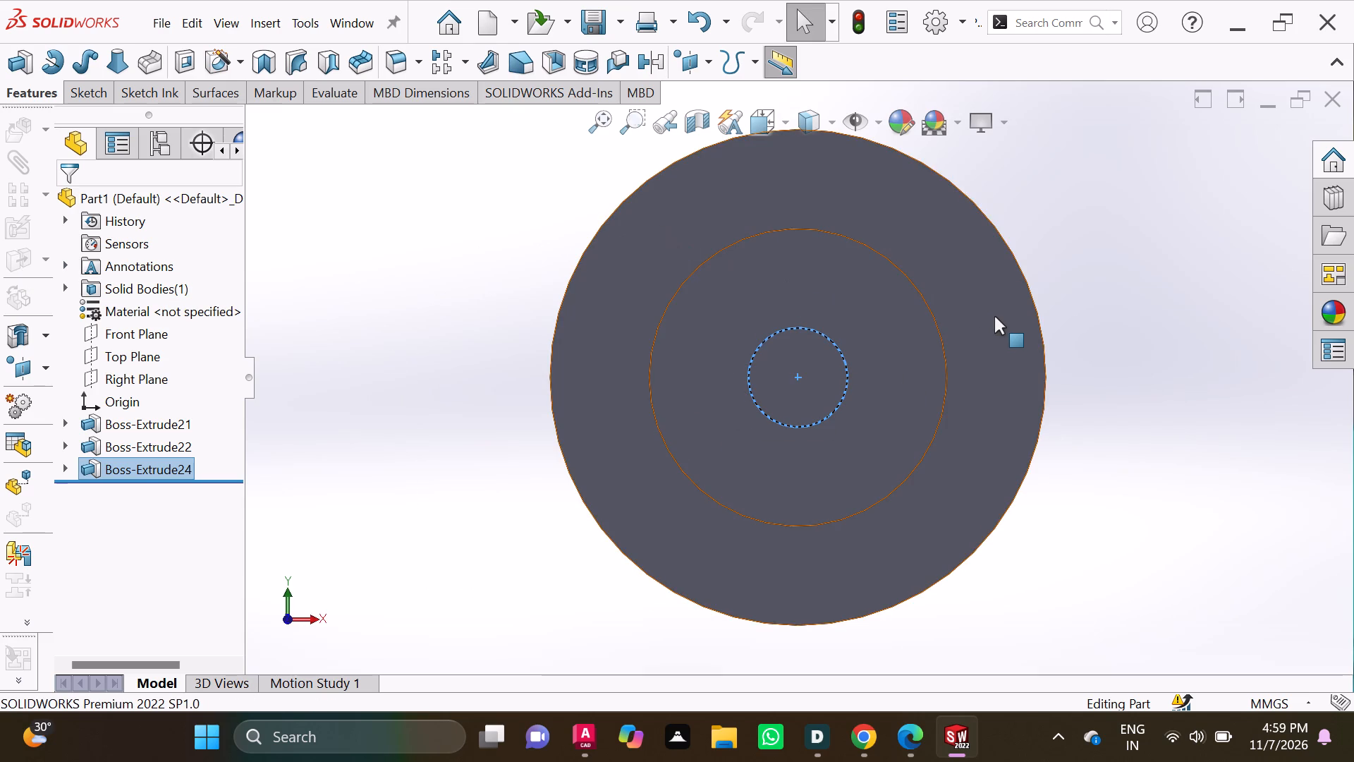
{"action": "scroll", "coordinate": [999, 309], "scroll_direction": "down", "scroll_amount": 1}
{"action": "scroll", "coordinate": [999, 309], "scroll_direction": "up", "scroll_amount": 1}
{"action": "scroll", "coordinate": [999, 309], "scroll_direction": "down", "scroll_amount": 1}
{"action": "scroll", "coordinate": [998, 294], "scroll_direction": "up", "scroll_amount": 2}
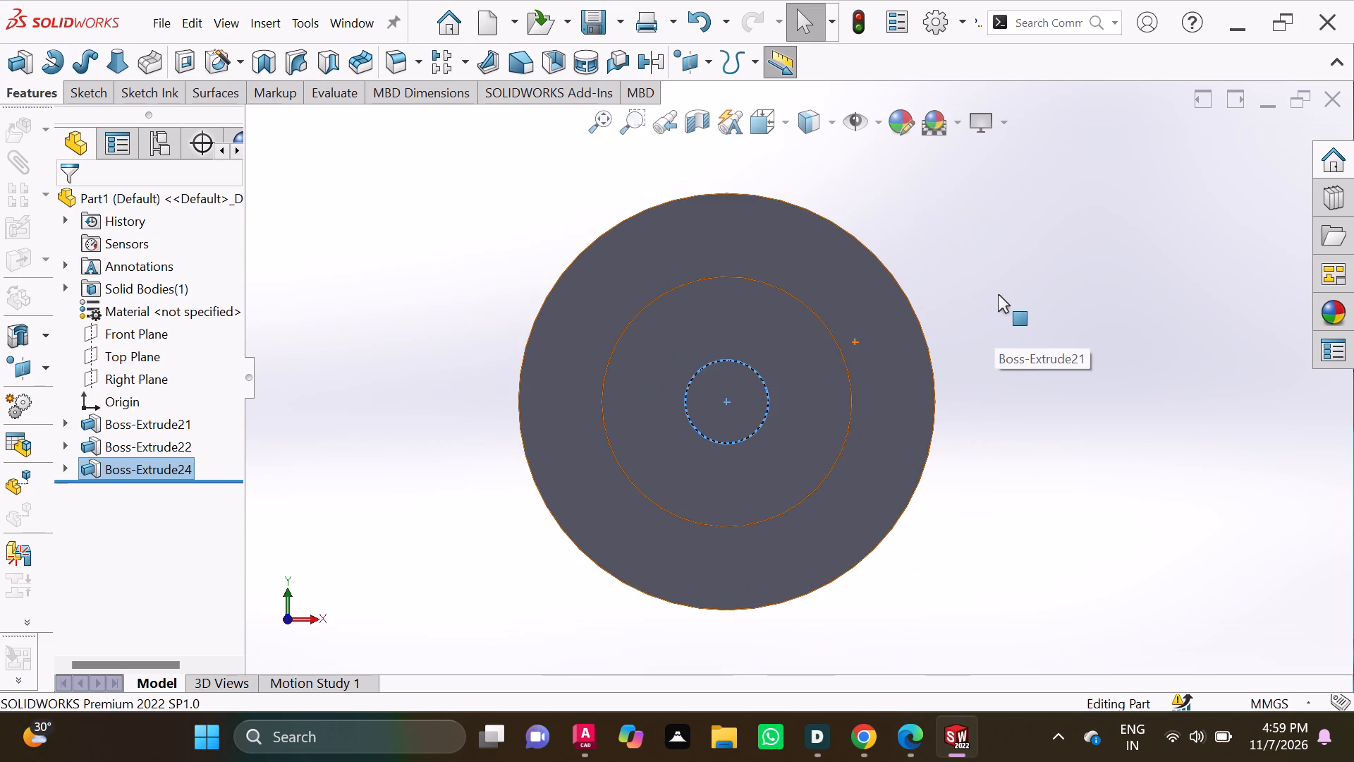
{"action": "middle_click_drag", "start_coordinate": [971, 322], "coordinate": [1053, 343]}
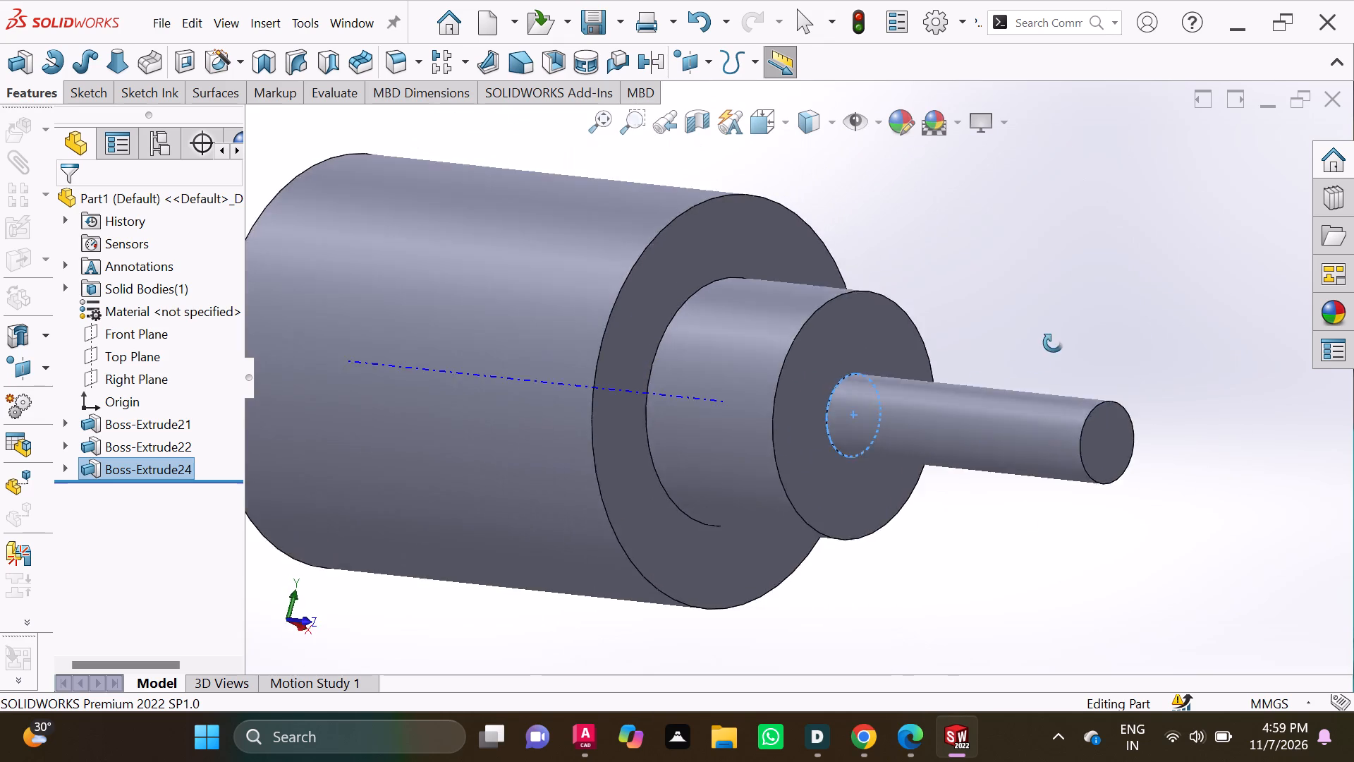
{"action": "middle_click_drag", "start_coordinate": [1053, 343], "coordinate": [1262, 435]}
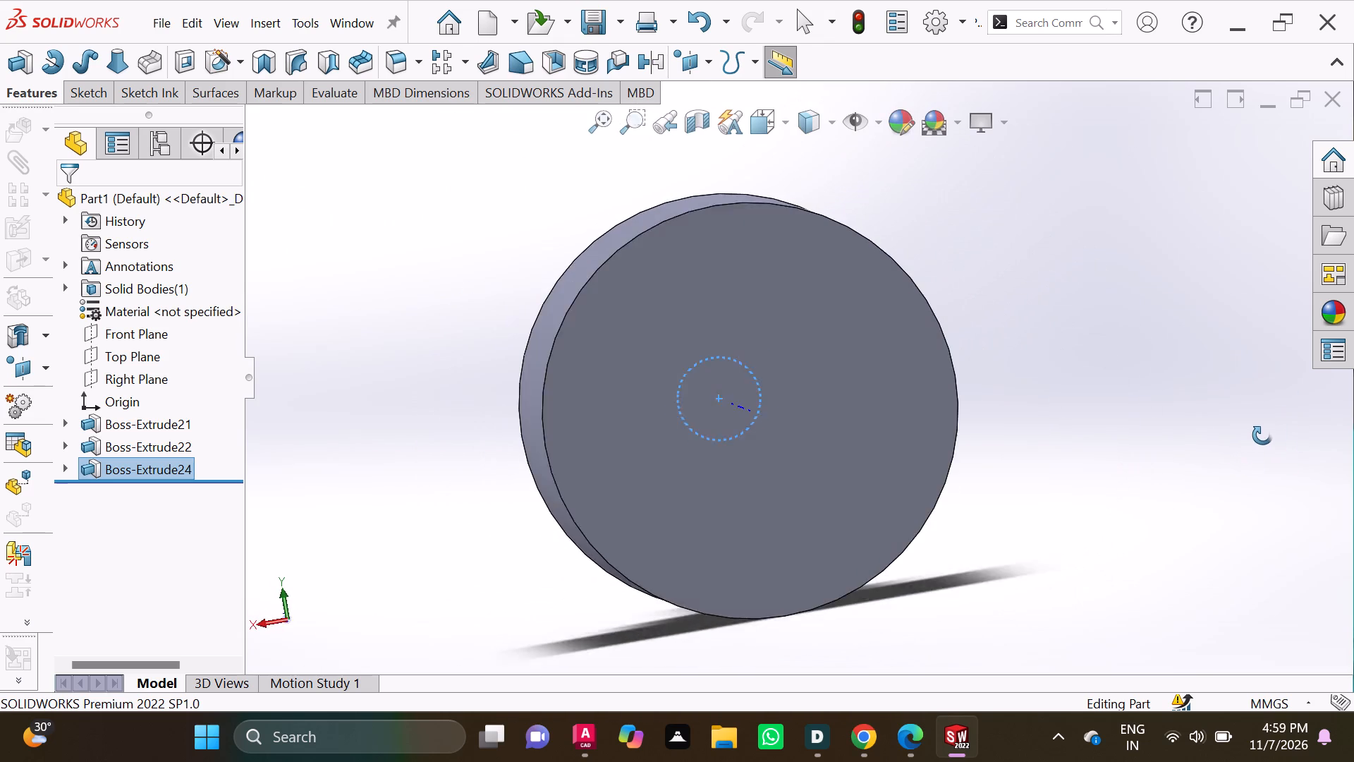
{"action": "middle_click_drag", "start_coordinate": [1262, 435], "coordinate": [1268, 447]}
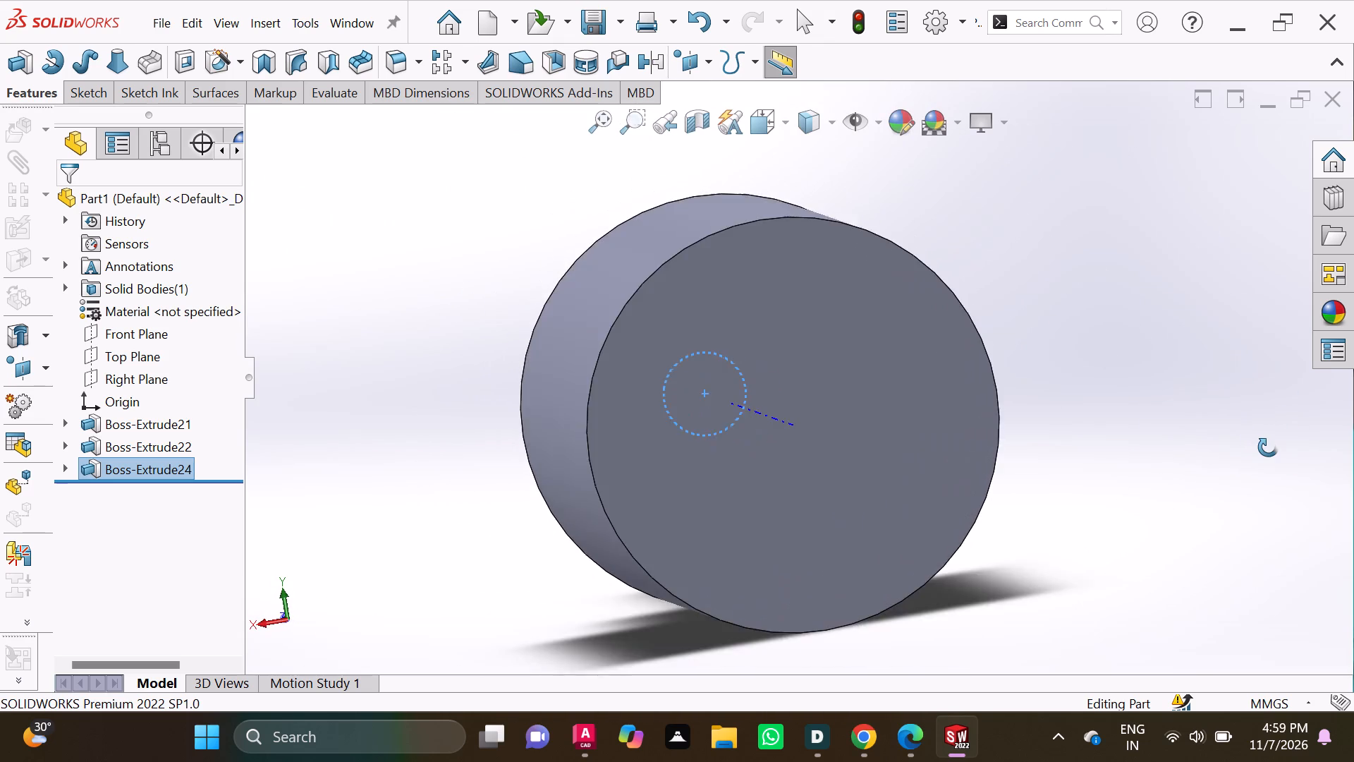
{"action": "middle_click_drag", "start_coordinate": [1268, 447], "coordinate": [1253, 437]}
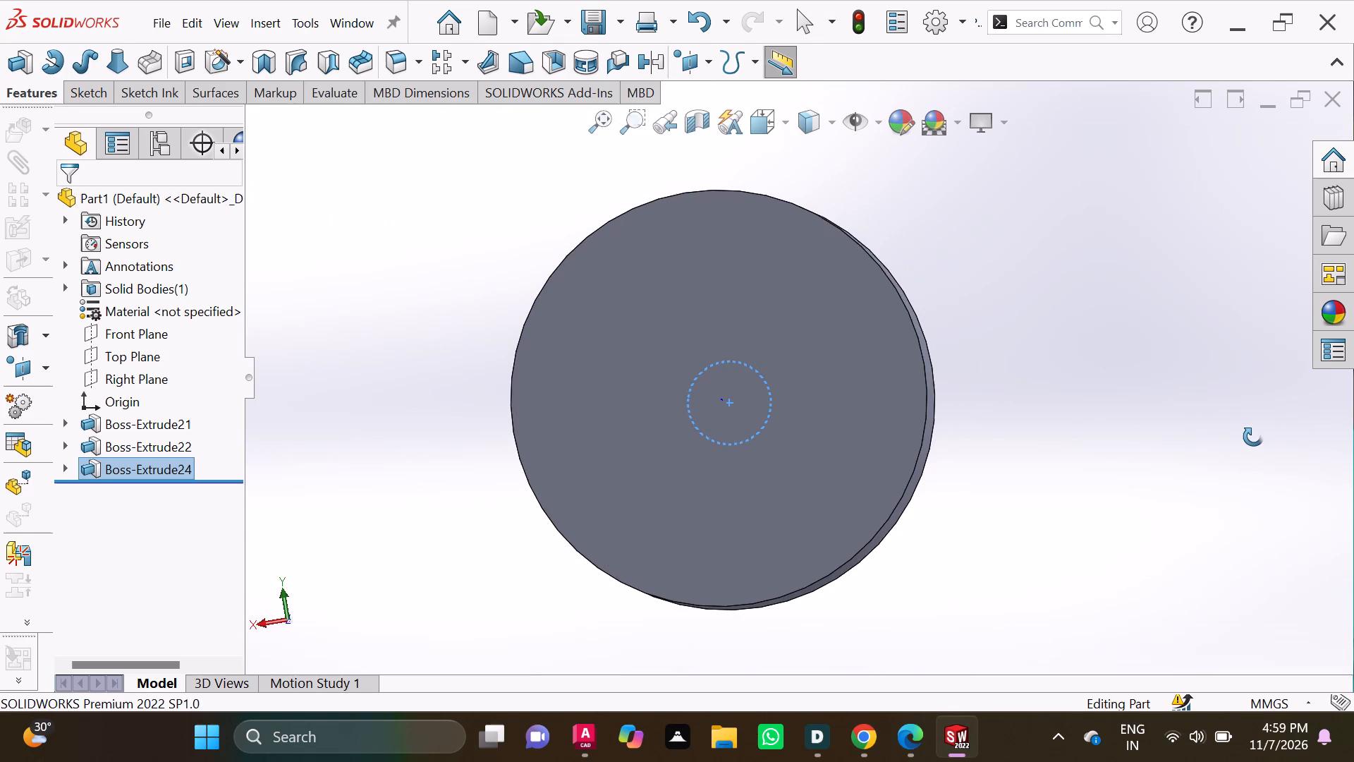
{"action": "middle_click_drag", "start_coordinate": [1253, 437], "coordinate": [1260, 437]}
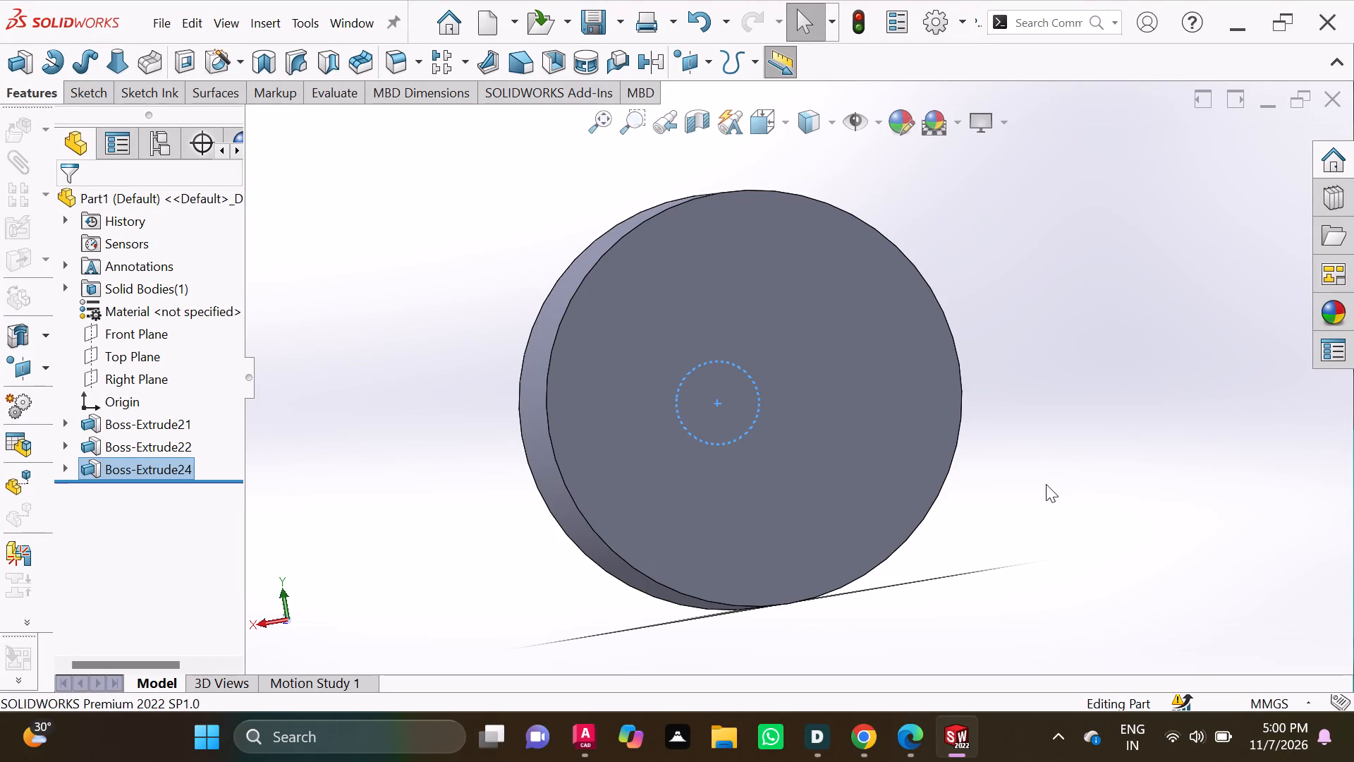
{"action": "key", "text": "Escape"}
{"action": "middle_click_drag", "start_coordinate": [912, 396], "coordinate": [598, 380]}
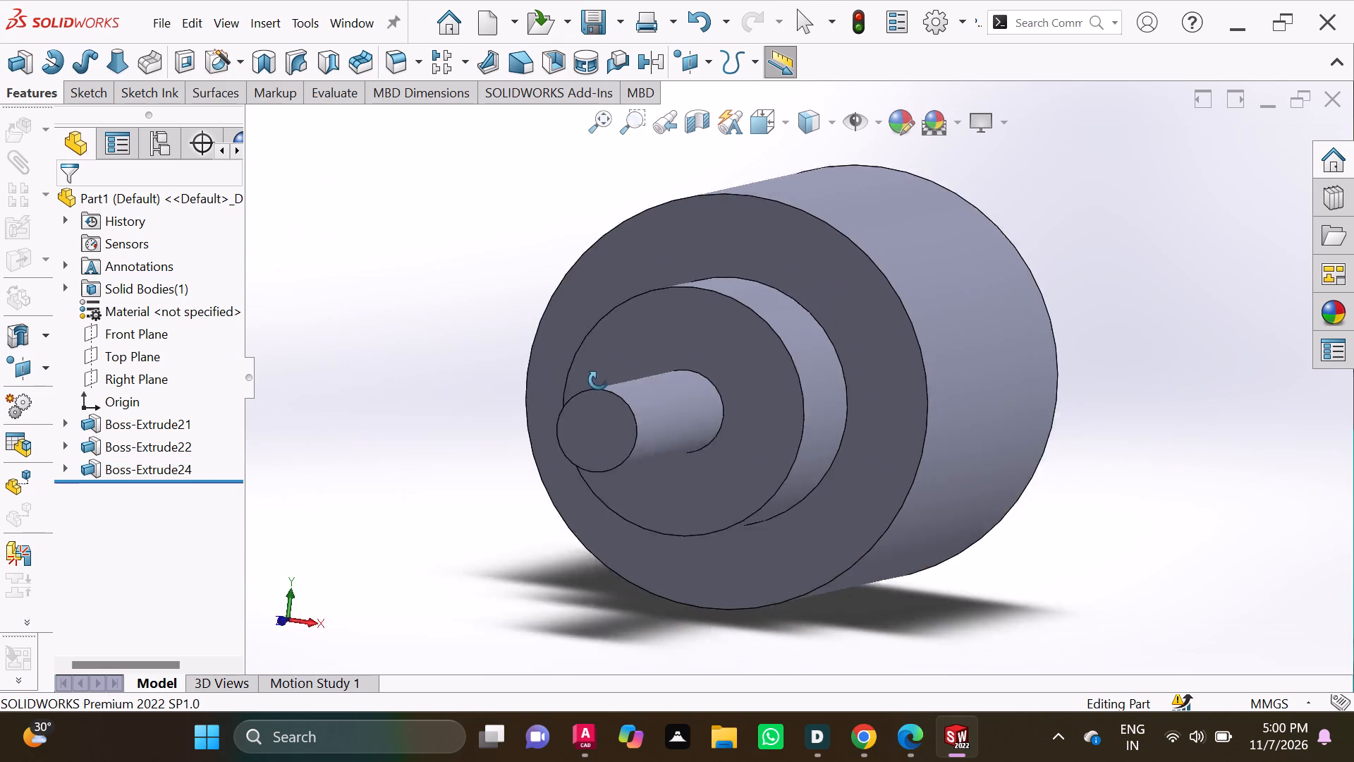
{"action": "middle_click_drag", "start_coordinate": [598, 380], "coordinate": [495, 391]}
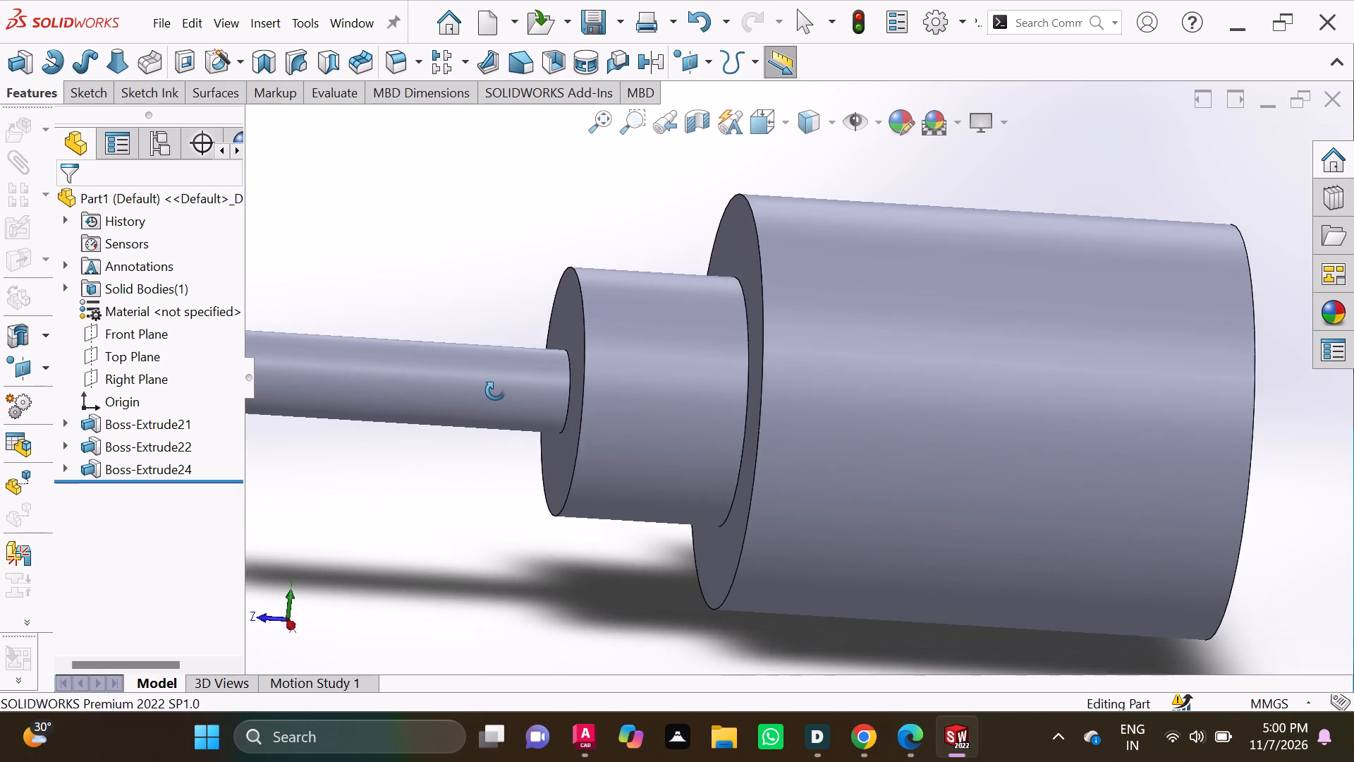
{"action": "middle_click_drag", "start_coordinate": [495, 391], "coordinate": [477, 403]}
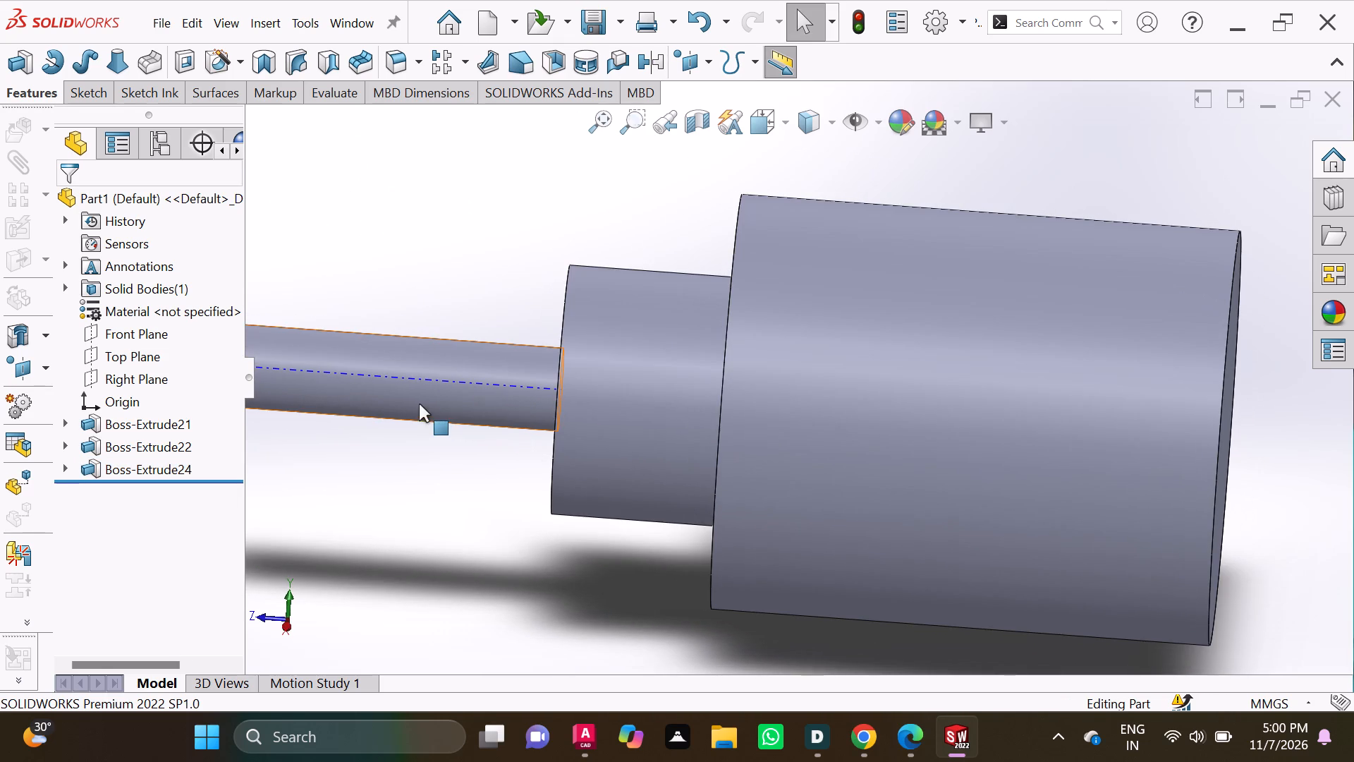
{"action": "key", "text": "Escape"}
Section the stepped shaft along the Right Plane and examine its cut profile.
{"action": "left_click", "coordinate": [692, 119]}
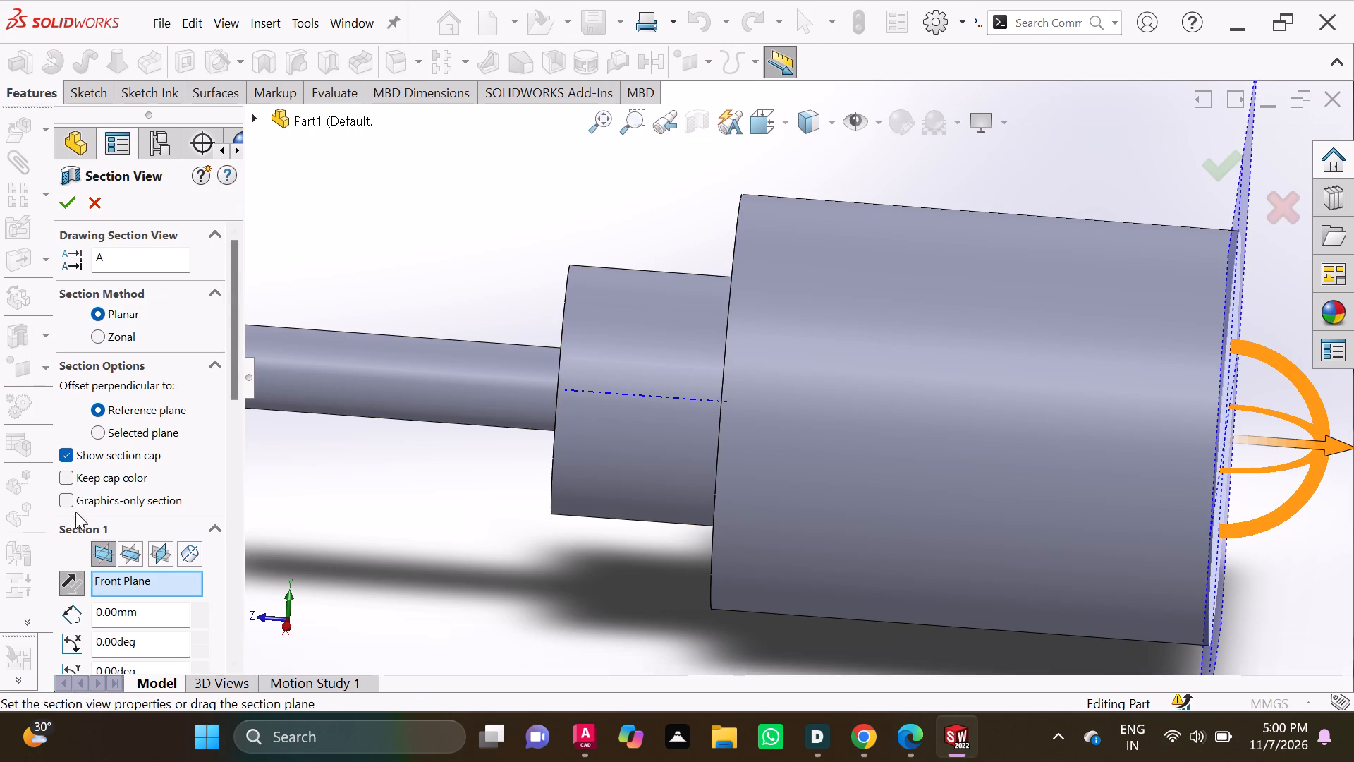
{"action": "left_click", "coordinate": [133, 552]}
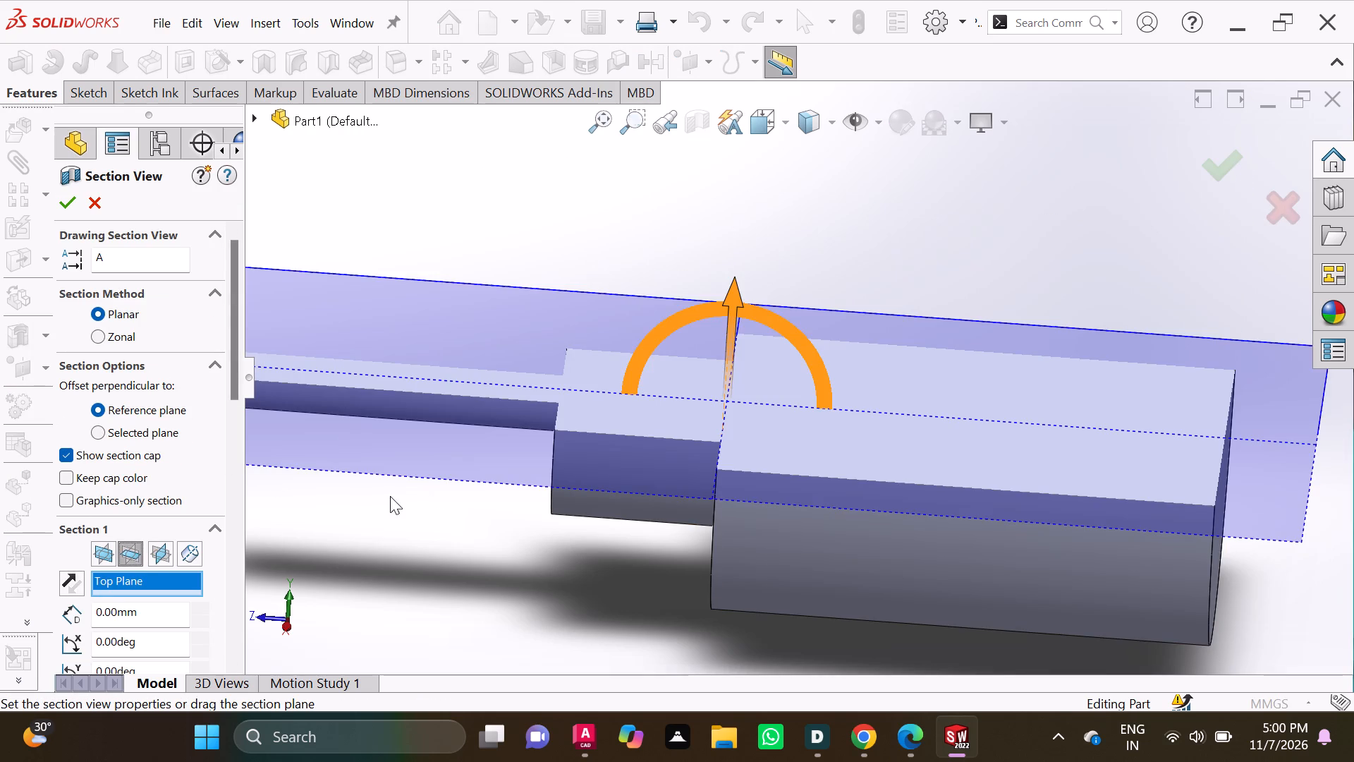
{"action": "left_click", "coordinate": [157, 556]}
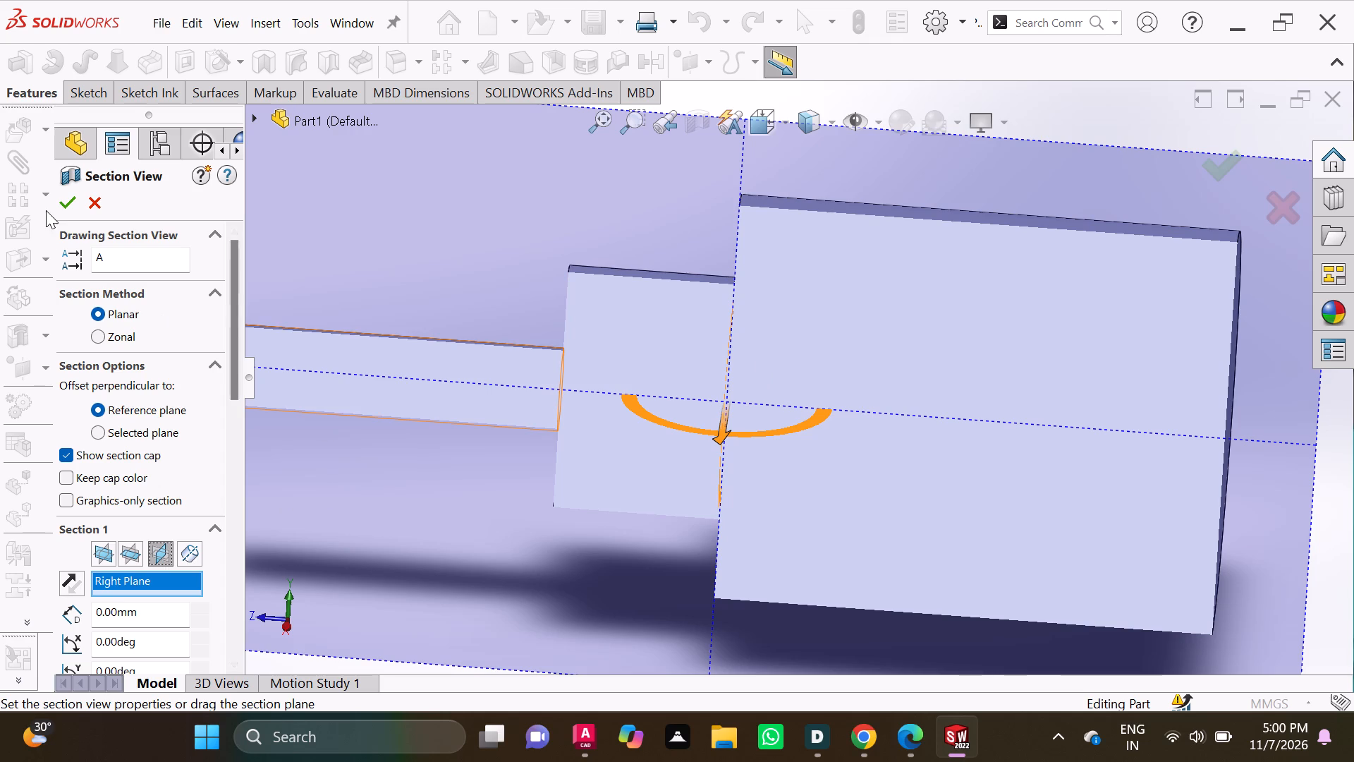
{"action": "left_click", "coordinate": [64, 208]}
{"action": "scroll", "coordinate": [882, 449], "scroll_direction": "up", "scroll_amount": 1}
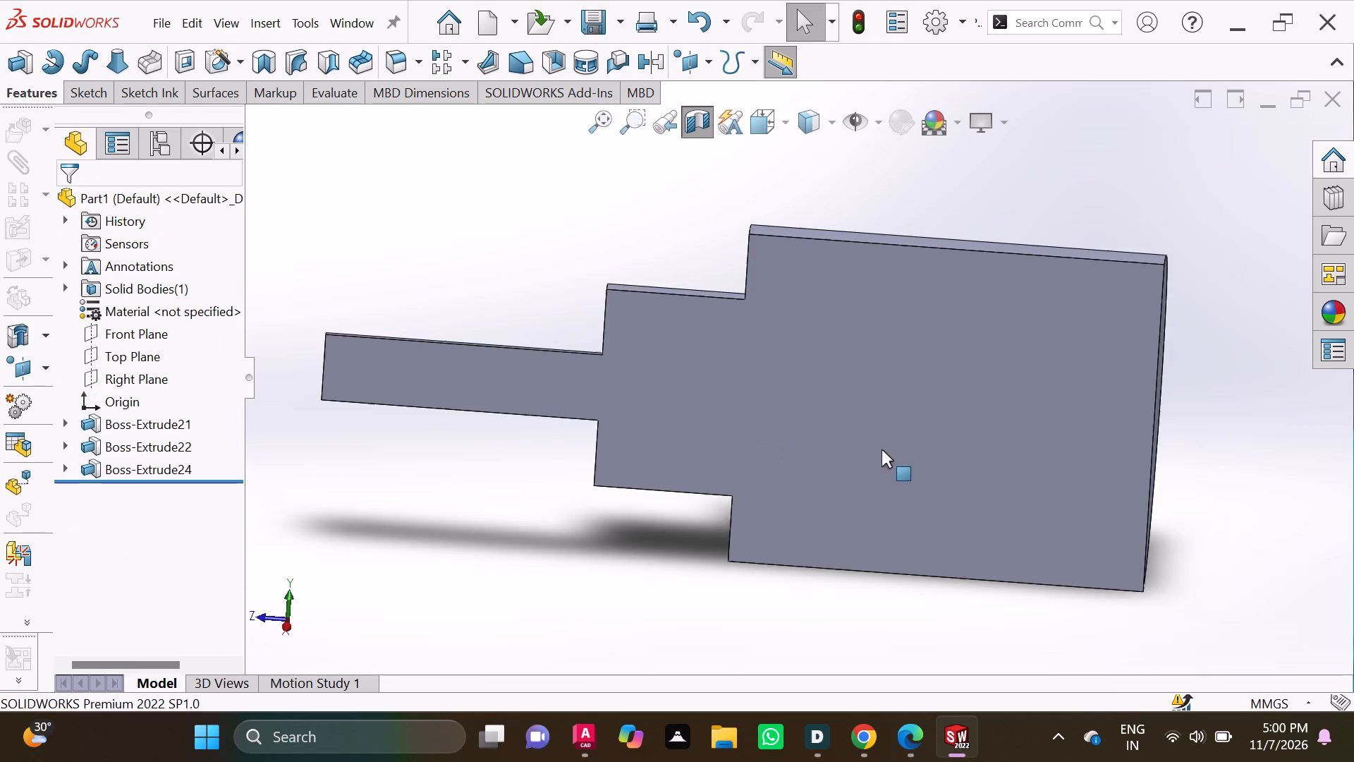
{"action": "scroll", "coordinate": [882, 449], "scroll_direction": "up", "scroll_amount": 2}
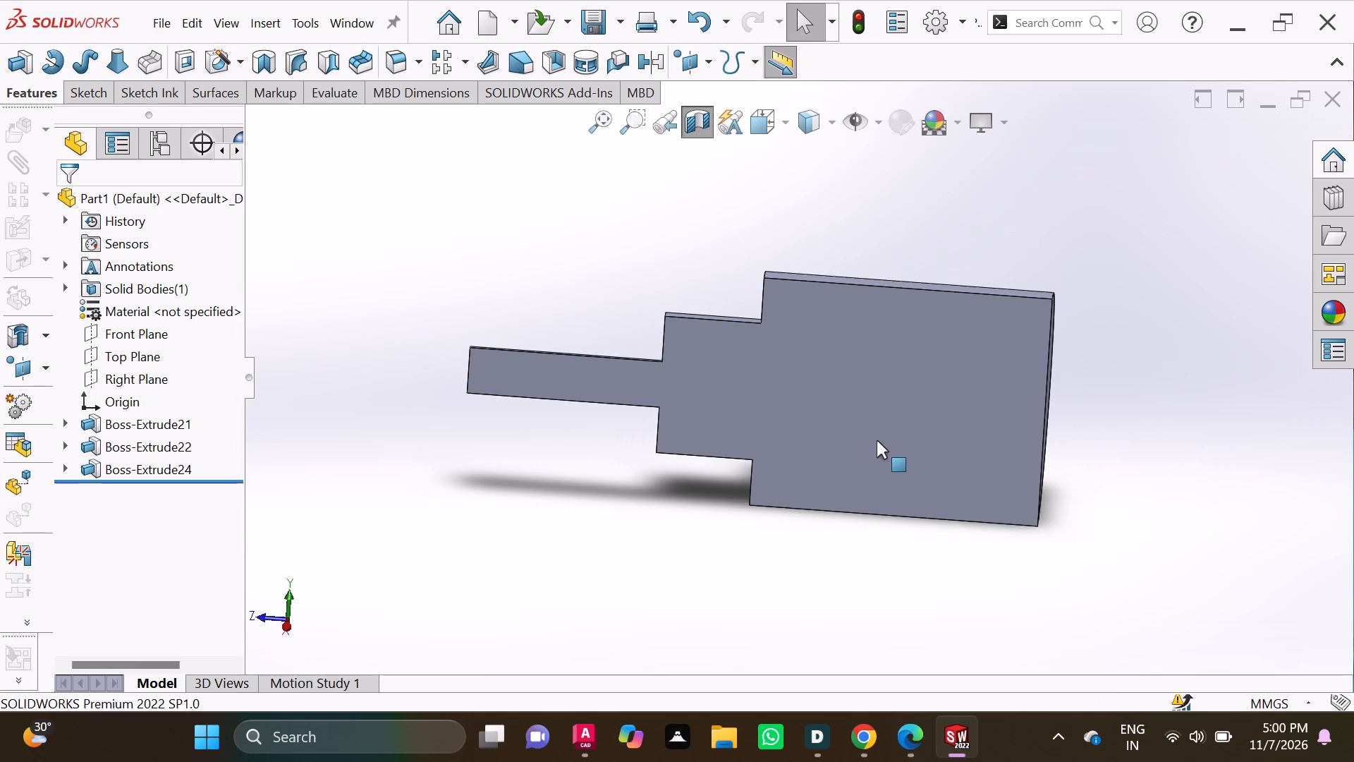
{"action": "scroll", "coordinate": [858, 386], "scroll_direction": "down", "scroll_amount": 3}
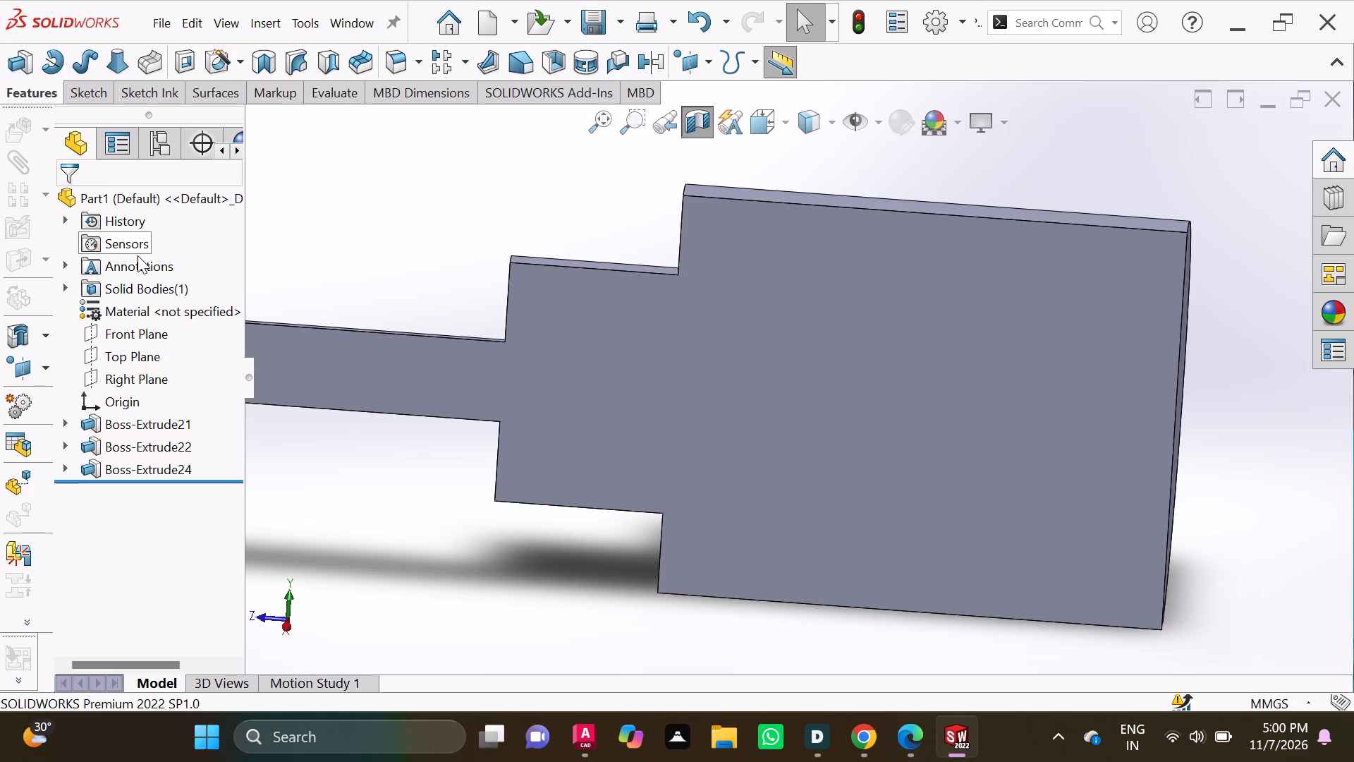
Undo the 80 mm boss extrusion and the diameter dimension of its end-face circle, keeping the sketched circle.
{"action": "key", "text": "ctrl+z"}
{"action": "key", "text": "ctrl+z"}
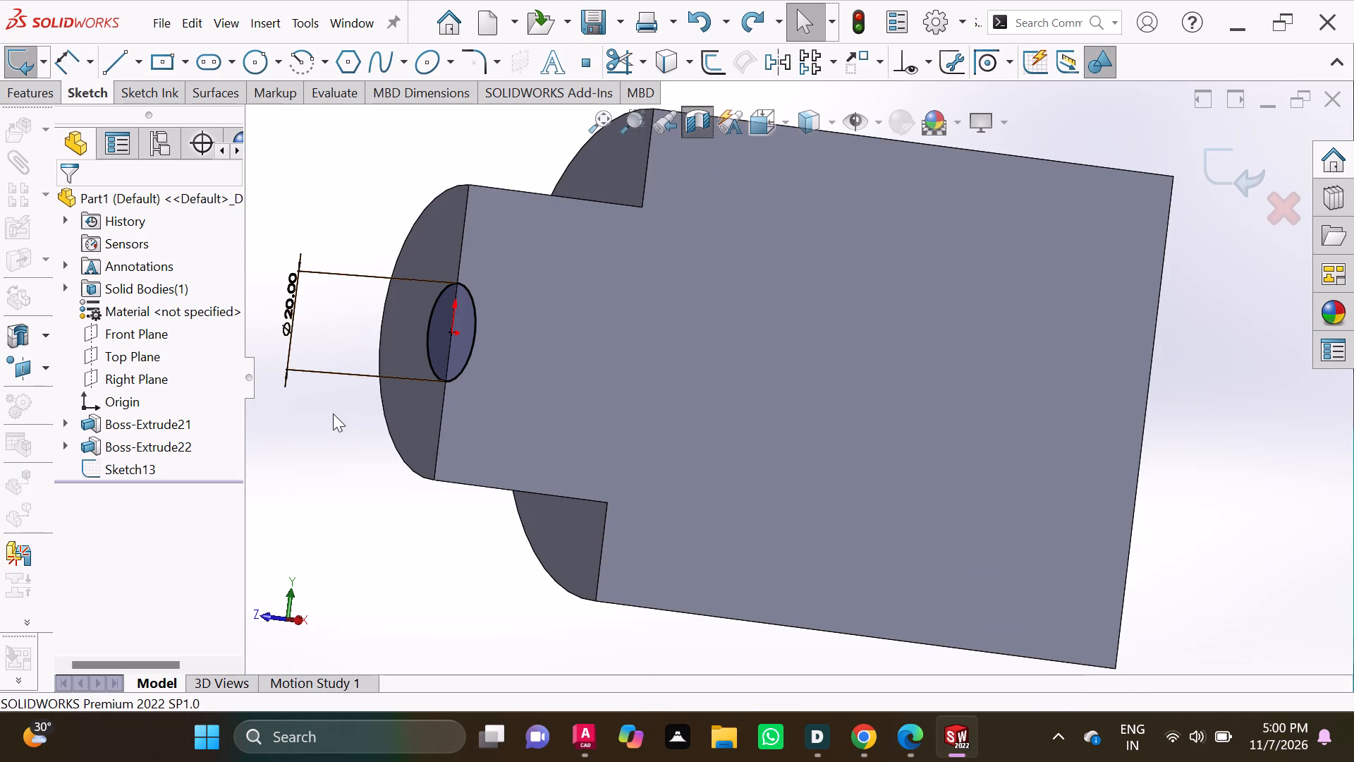
{"action": "key", "text": "ctrl+z"}
{"action": "key", "text": "Escape"}
{"action": "key", "text": "Escape"}
{"action": "key", "text": "Escape"}
{"action": "key", "text": "Escape"}
{"action": "key", "text": "Escape"}
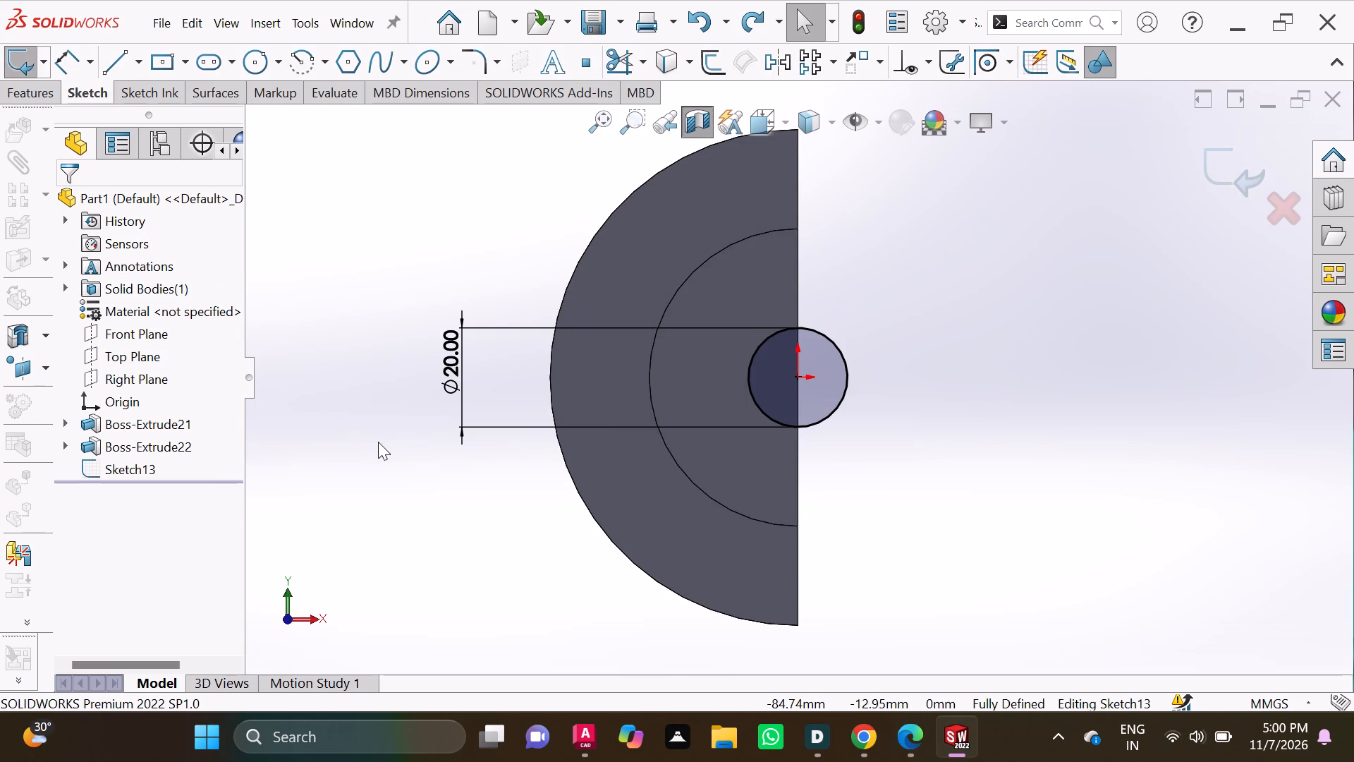
{"action": "key", "text": "ctrl+z"}
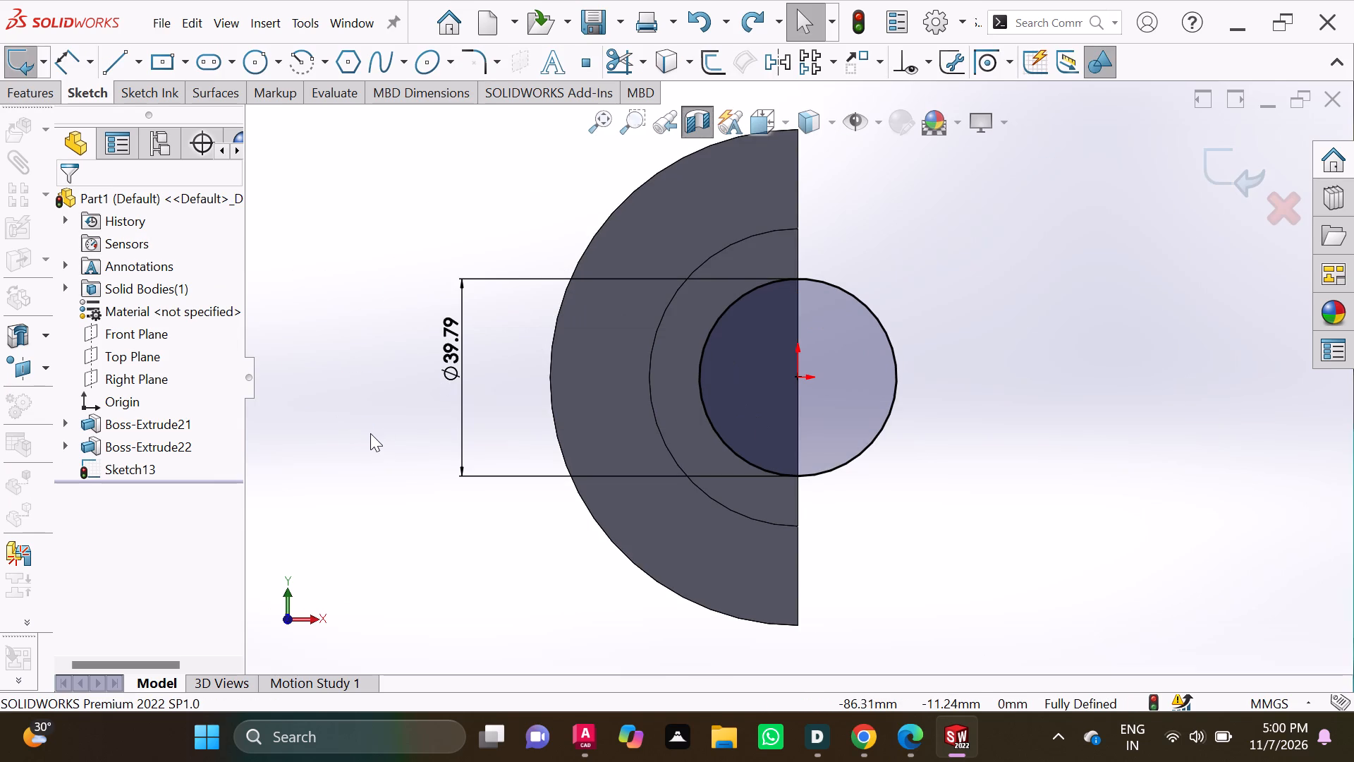
{"action": "key", "text": "ctrl+z"}
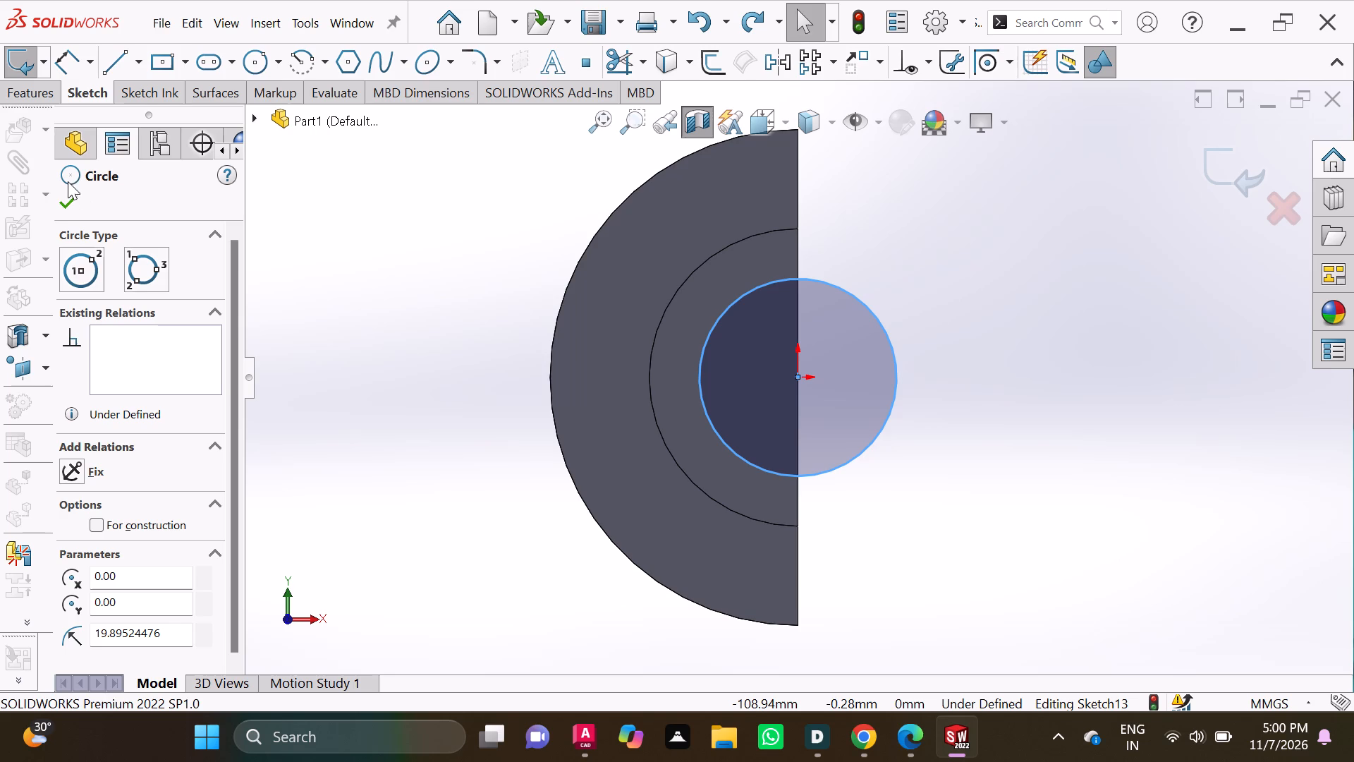
{"action": "key", "text": "Escape"}
{"action": "key", "text": "Escape"}
{"action": "key", "text": "Escape"}
{"action": "key", "text": "Escape"}
{"action": "key", "text": "Escape"}
{"action": "key", "text": "Escape"}
{"action": "key", "text": "Escape"}
{"action": "key", "text": "Escape"}
{"action": "key", "text": "Escape"}
{"action": "key", "text": "Escape"}
{"action": "key", "text": "Escape"}
{"action": "key", "text": "Escape"}
{"action": "key", "text": "Escape"}
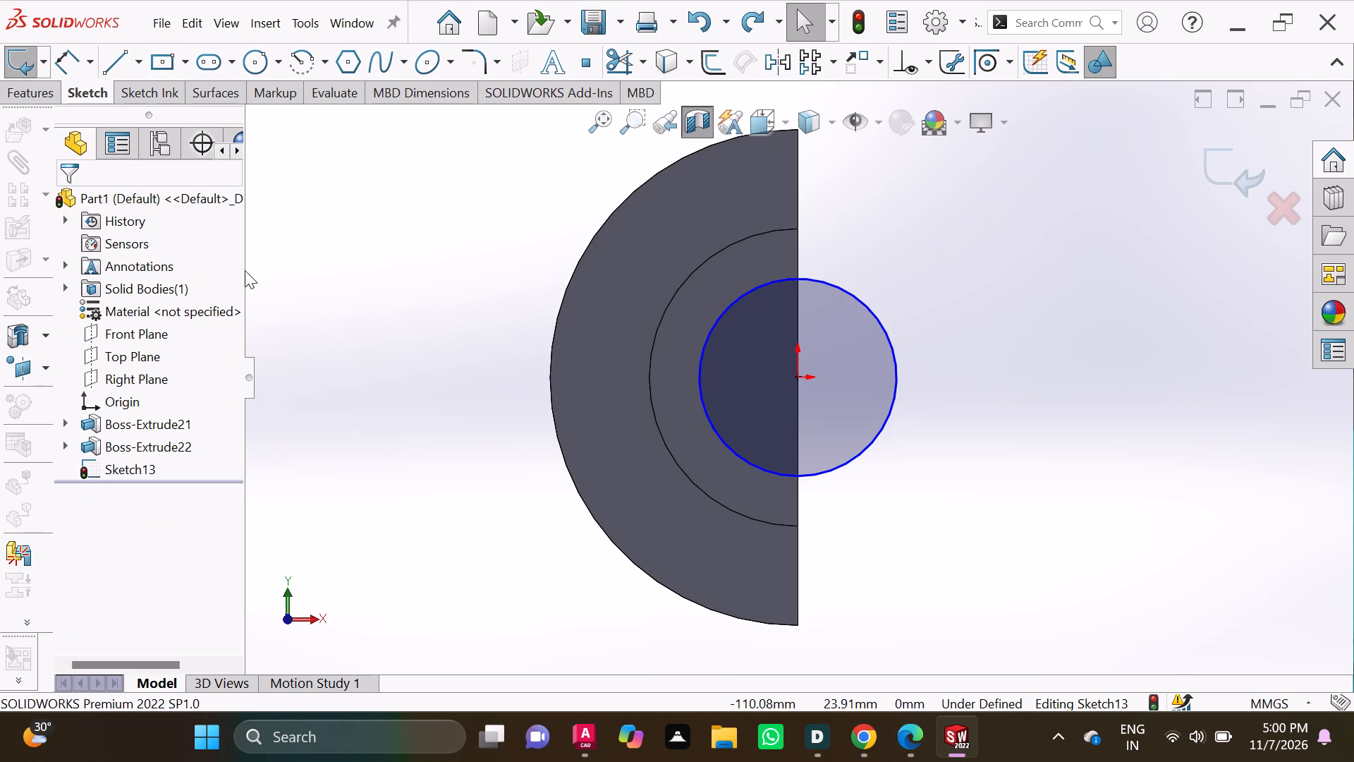
{"action": "key", "text": "Escape"}
Replace the Right Plane section view with a section along the Front Plane at 0 mm offset and examine it.
{"action": "left_click", "coordinate": [701, 123]}
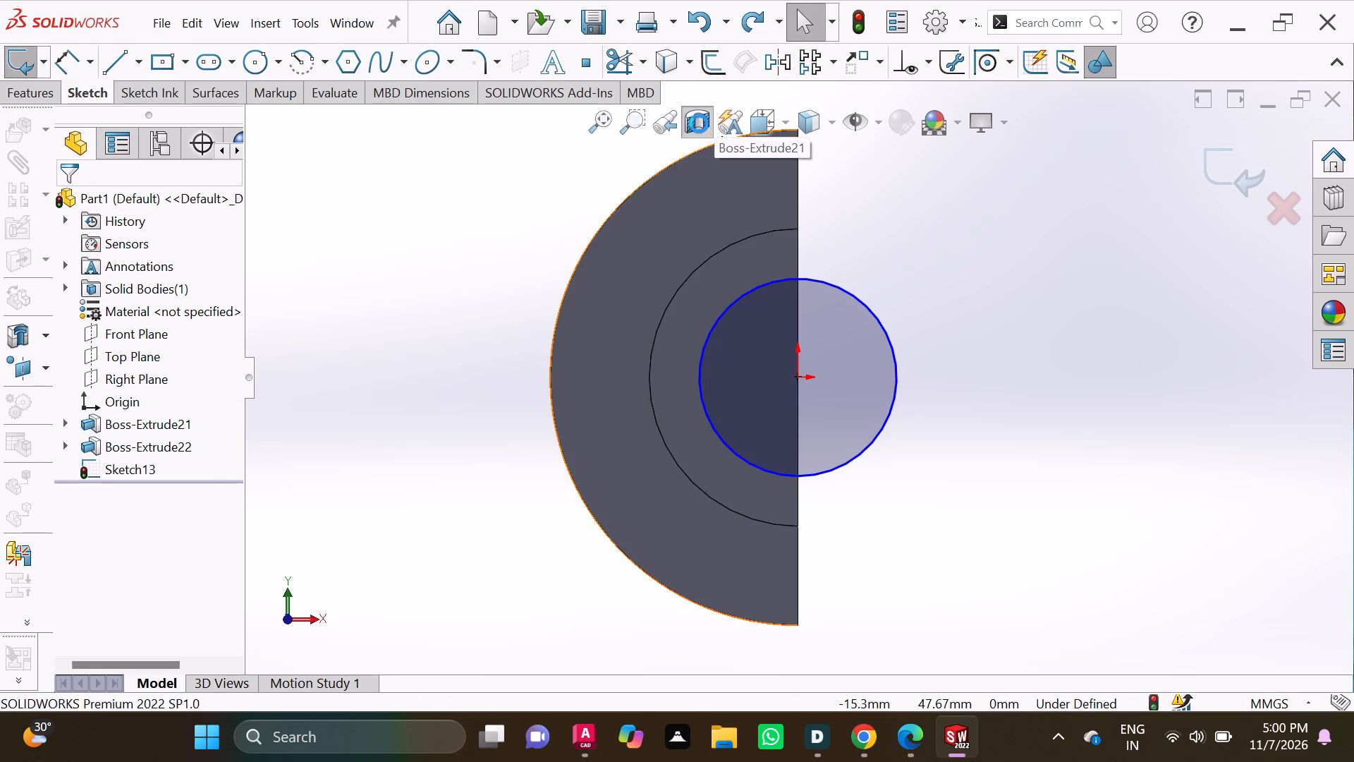
{"action": "left_click", "coordinate": [700, 115]}
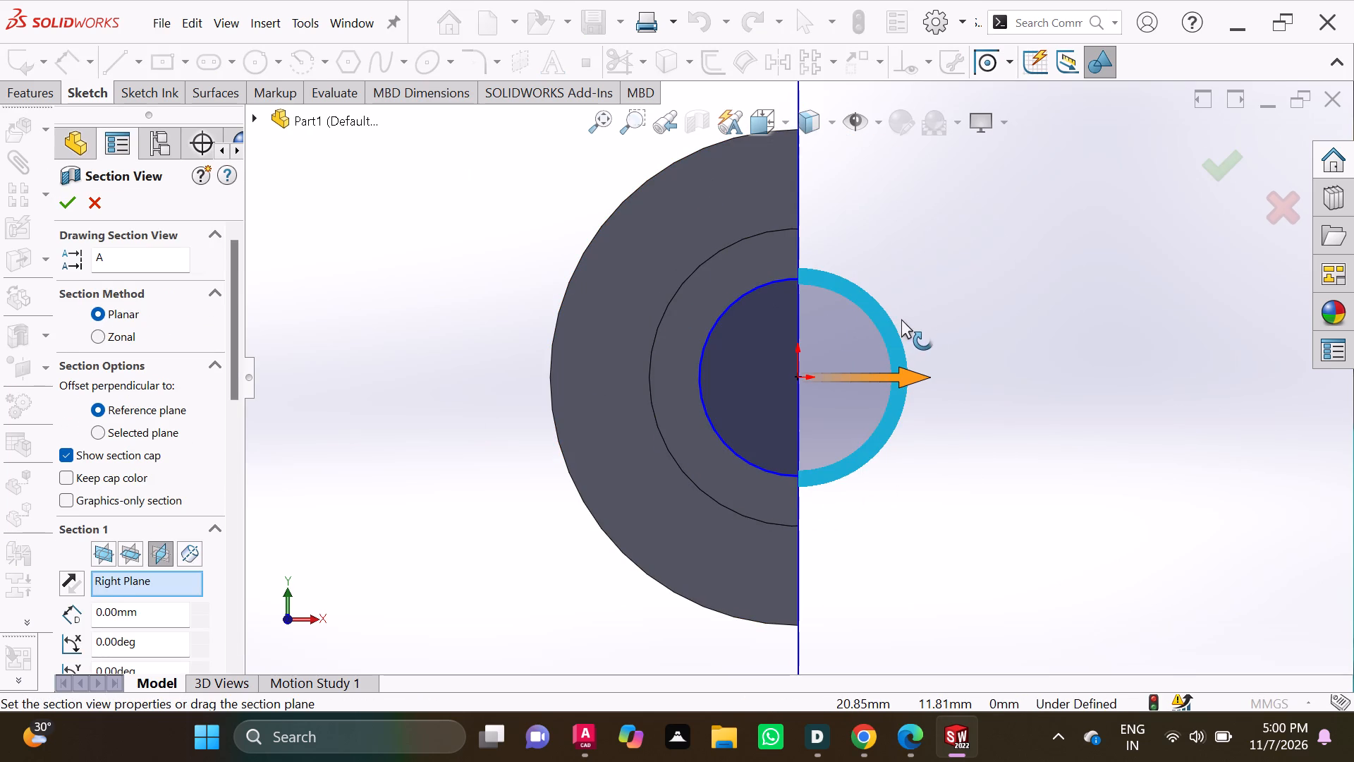
{"action": "left_click", "coordinate": [95, 552]}
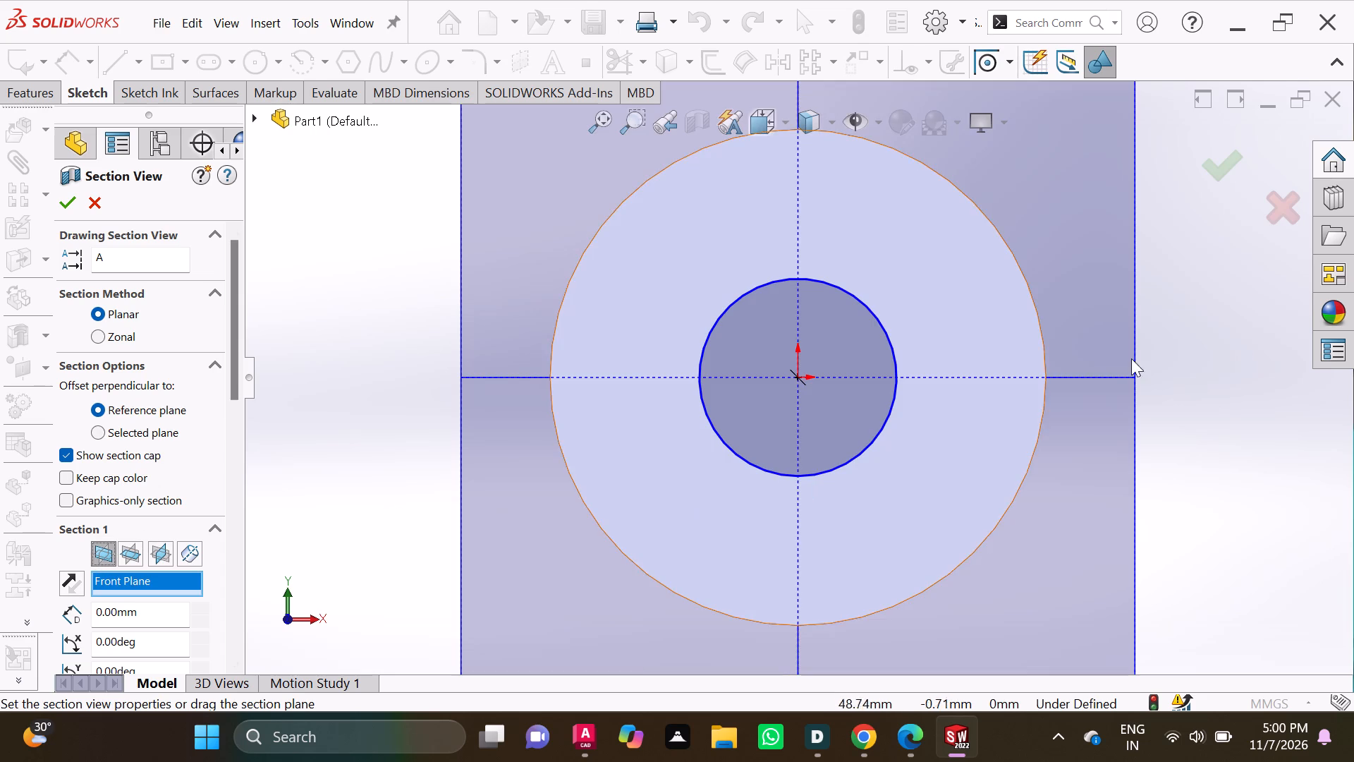
{"action": "left_click", "coordinate": [66, 204]}
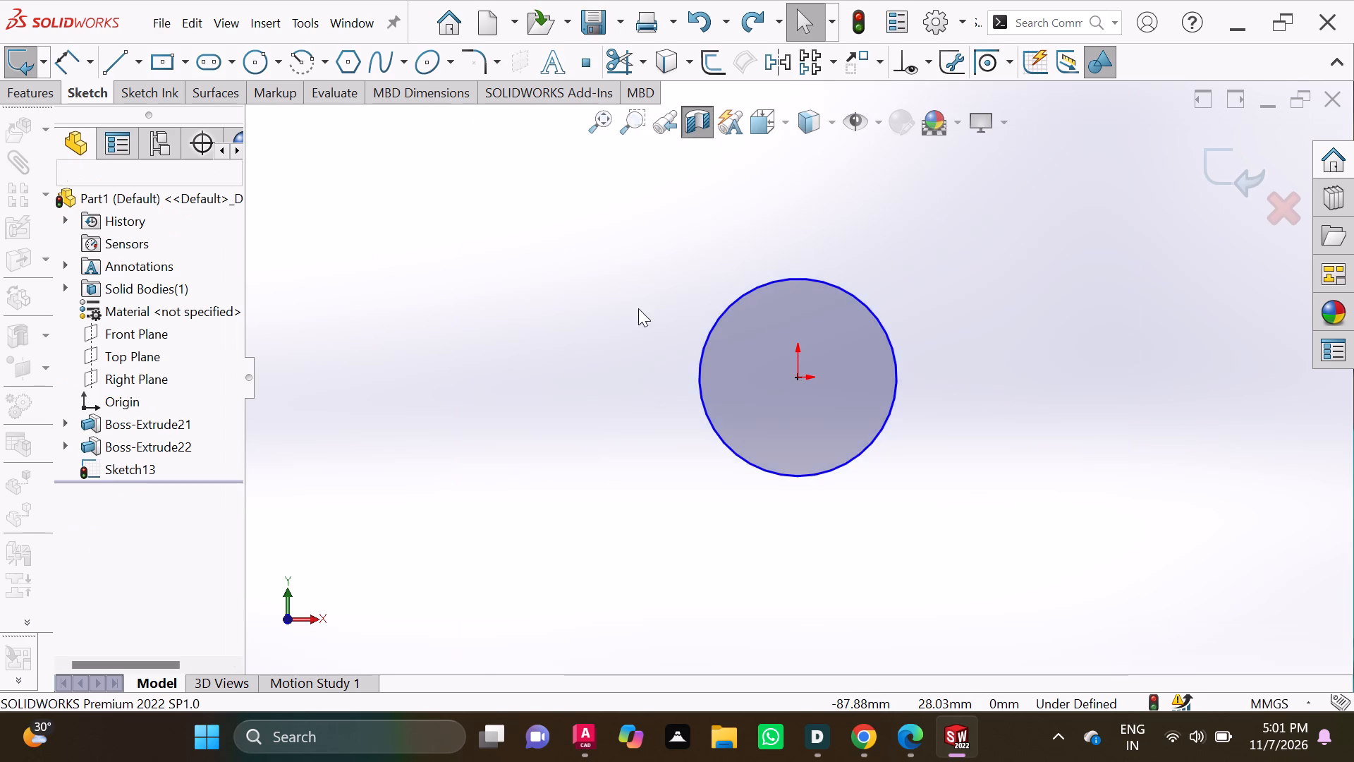
{"action": "scroll", "coordinate": [910, 349], "scroll_direction": "up", "scroll_amount": 5}
{"action": "scroll", "coordinate": [908, 351], "scroll_direction": "down", "scroll_amount": 4}
{"action": "scroll", "coordinate": [908, 356], "scroll_direction": "up", "scroll_amount": 5}
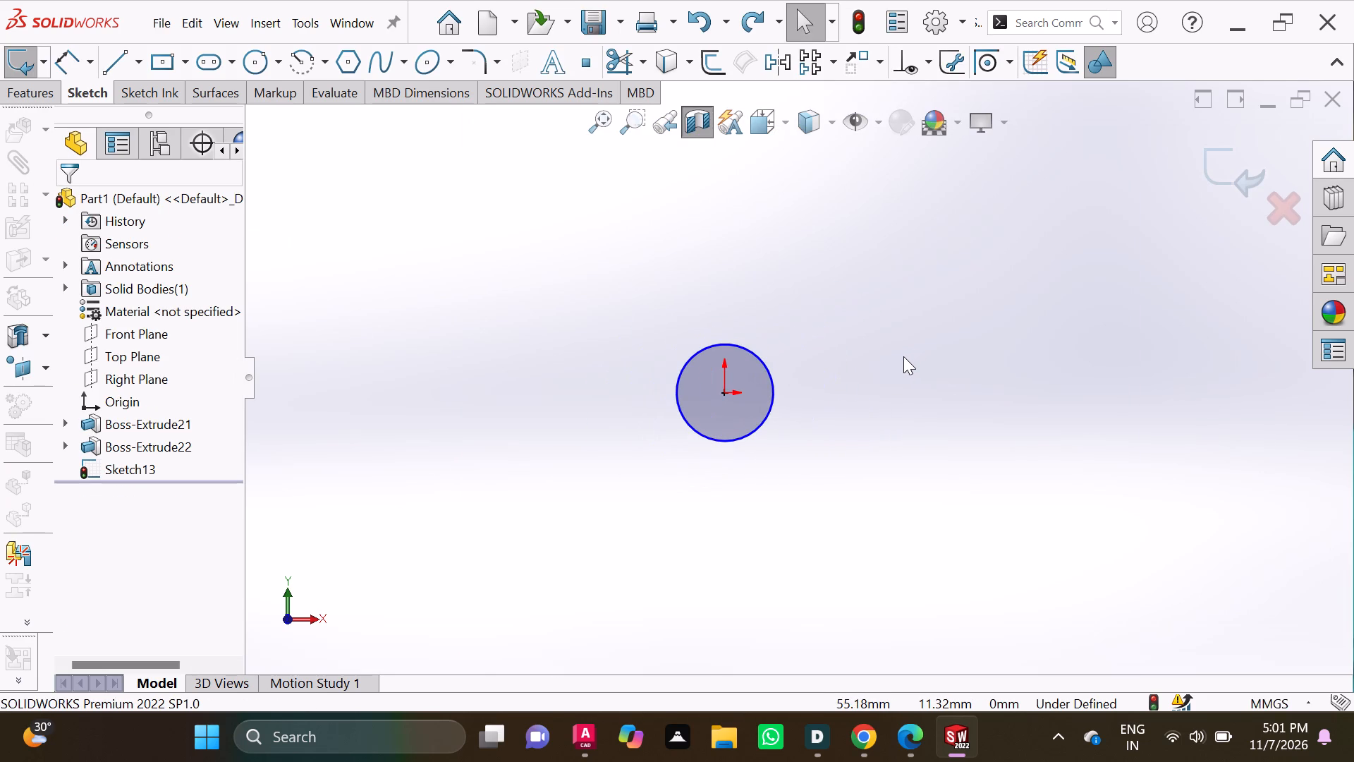
Undo all remaining circle sketches, dimensions and boss extrusions back to an empty part.
{"action": "key", "text": "Escape"}
{"action": "key", "text": "ctrl+z"}
{"action": "key", "text": "ctrl+z"}
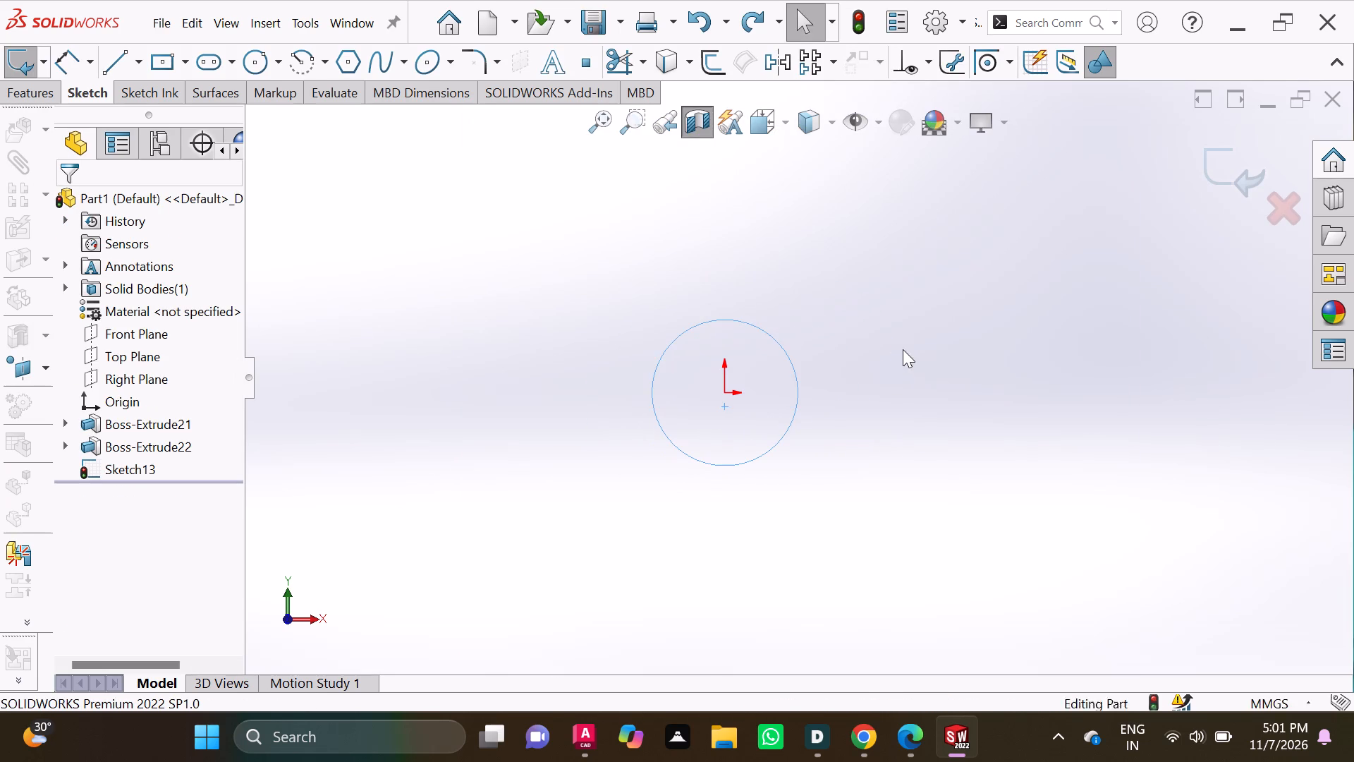
{"action": "key", "text": "ctrl+z"}
{"action": "key", "text": "ctrl+z"}
{"action": "key", "text": "ctrl+z"}
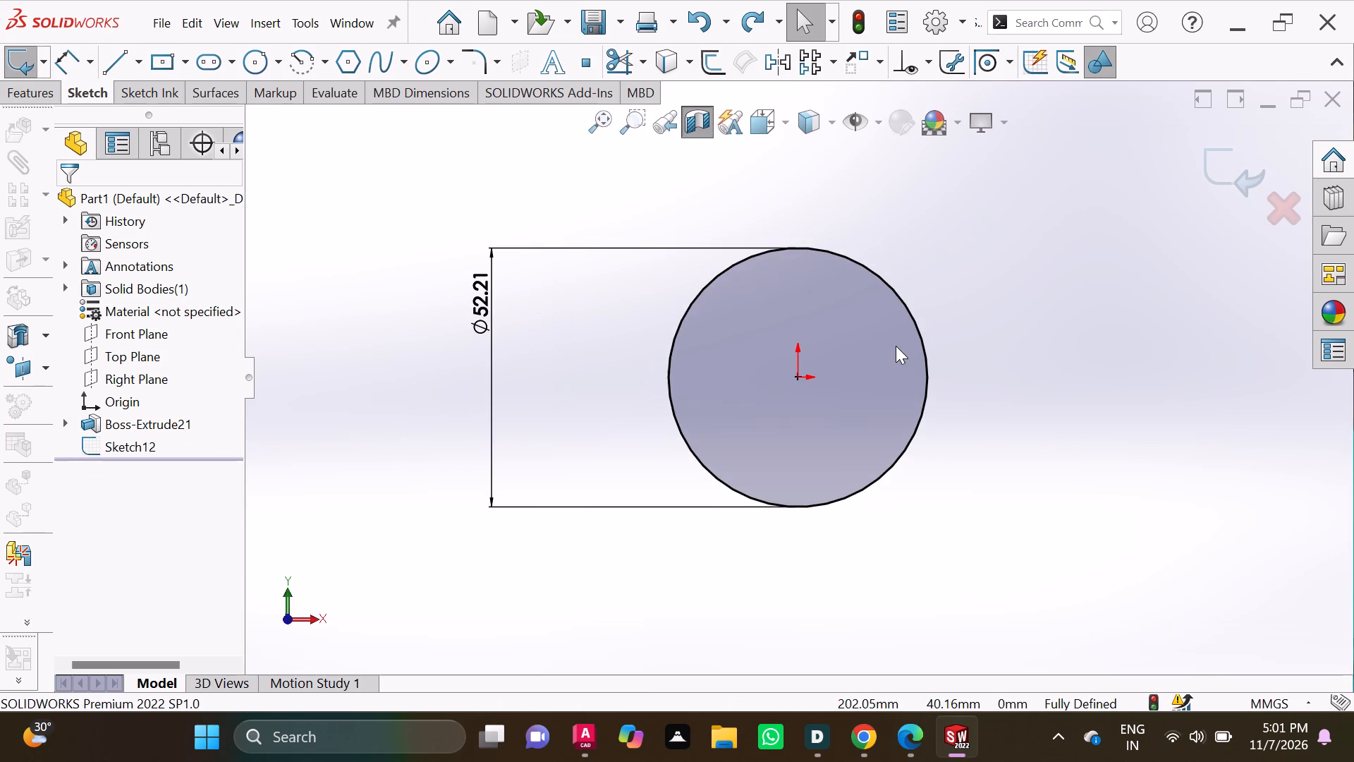
{"action": "key", "text": "ctrl+z"}
{"action": "key", "text": "ctrl+z"}
{"action": "key", "text": "ctrl+z"}
{"action": "key", "text": "ctrl+z"}
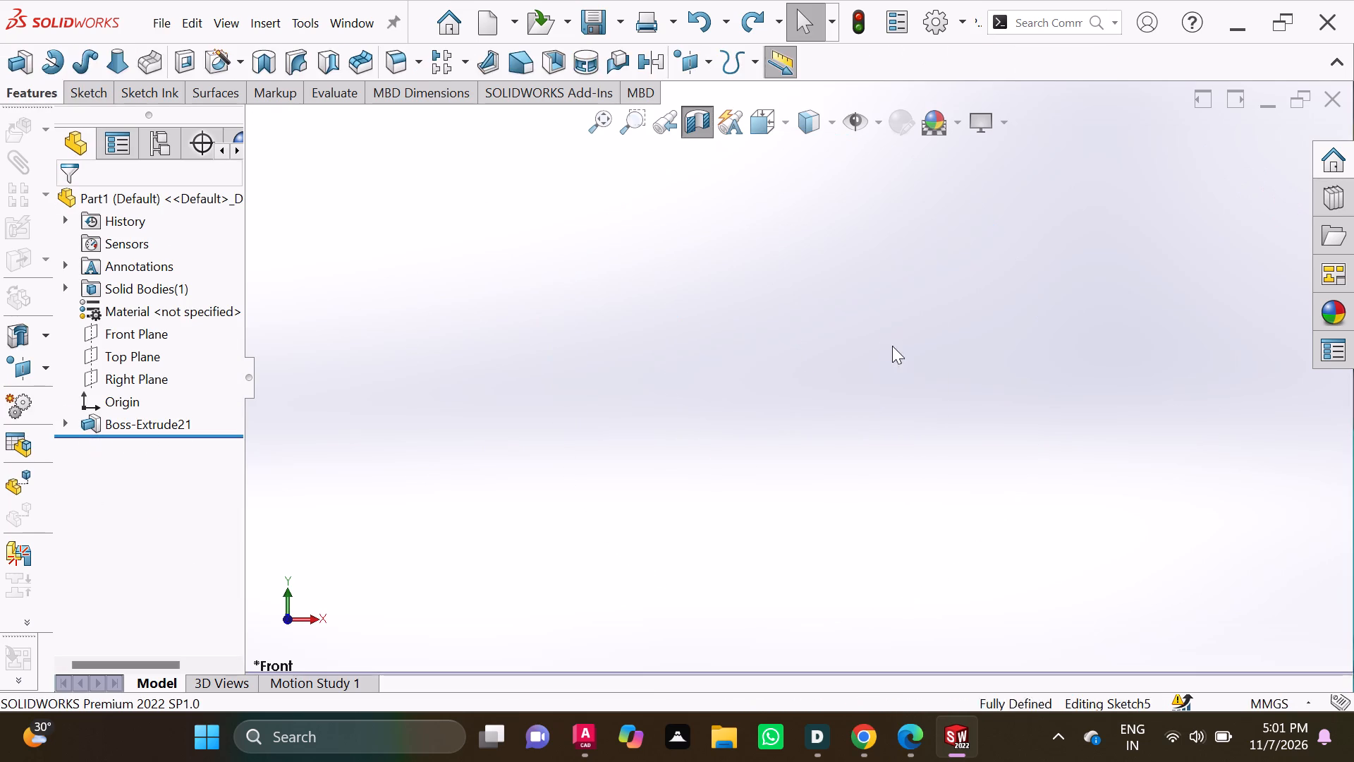
{"action": "key", "text": "ctrl+z"}
{"action": "key", "text": "ctrl+z"}
{"action": "key", "text": "ctrl+z"}
{"action": "key", "text": "ctrl+z"}
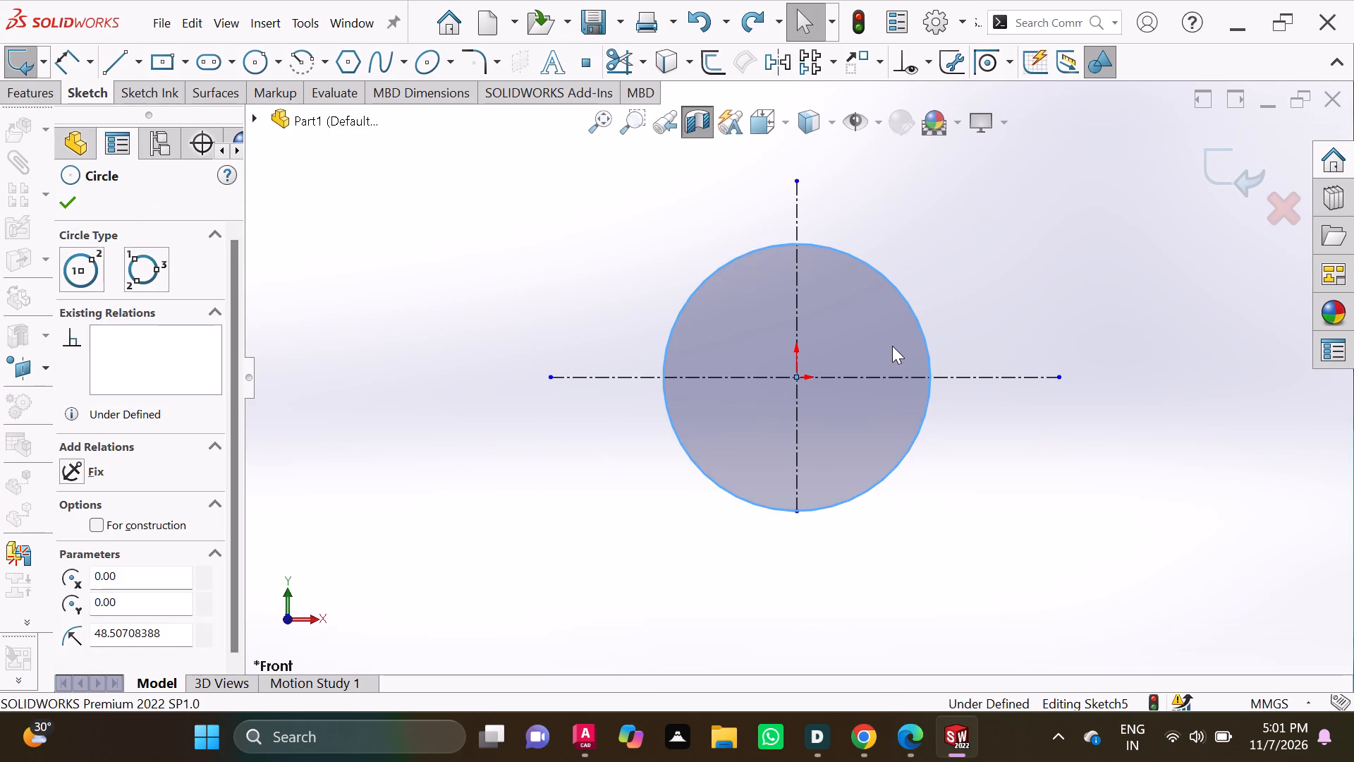
{"action": "key", "text": "ctrl+z"}
{"action": "key", "text": "ctrl+z"}
{"action": "key", "text": "ctrl+z"}
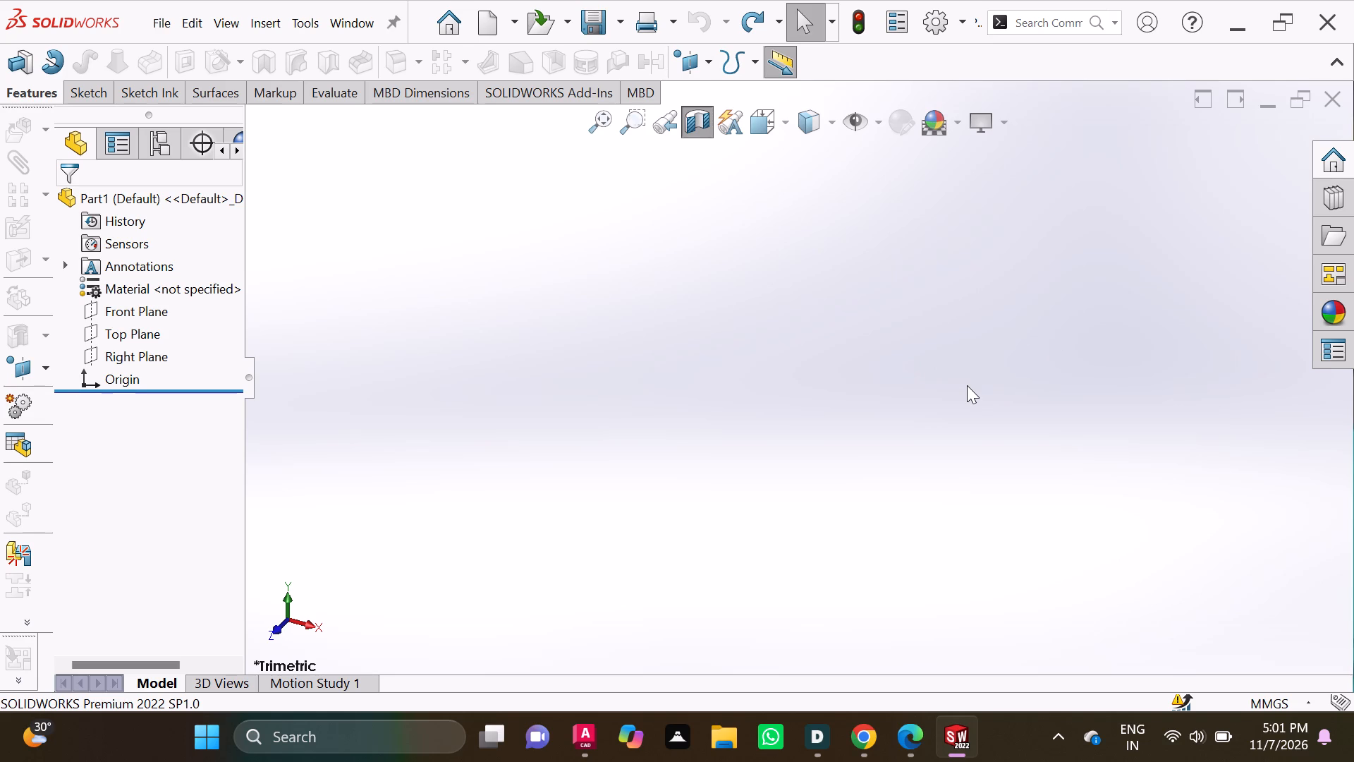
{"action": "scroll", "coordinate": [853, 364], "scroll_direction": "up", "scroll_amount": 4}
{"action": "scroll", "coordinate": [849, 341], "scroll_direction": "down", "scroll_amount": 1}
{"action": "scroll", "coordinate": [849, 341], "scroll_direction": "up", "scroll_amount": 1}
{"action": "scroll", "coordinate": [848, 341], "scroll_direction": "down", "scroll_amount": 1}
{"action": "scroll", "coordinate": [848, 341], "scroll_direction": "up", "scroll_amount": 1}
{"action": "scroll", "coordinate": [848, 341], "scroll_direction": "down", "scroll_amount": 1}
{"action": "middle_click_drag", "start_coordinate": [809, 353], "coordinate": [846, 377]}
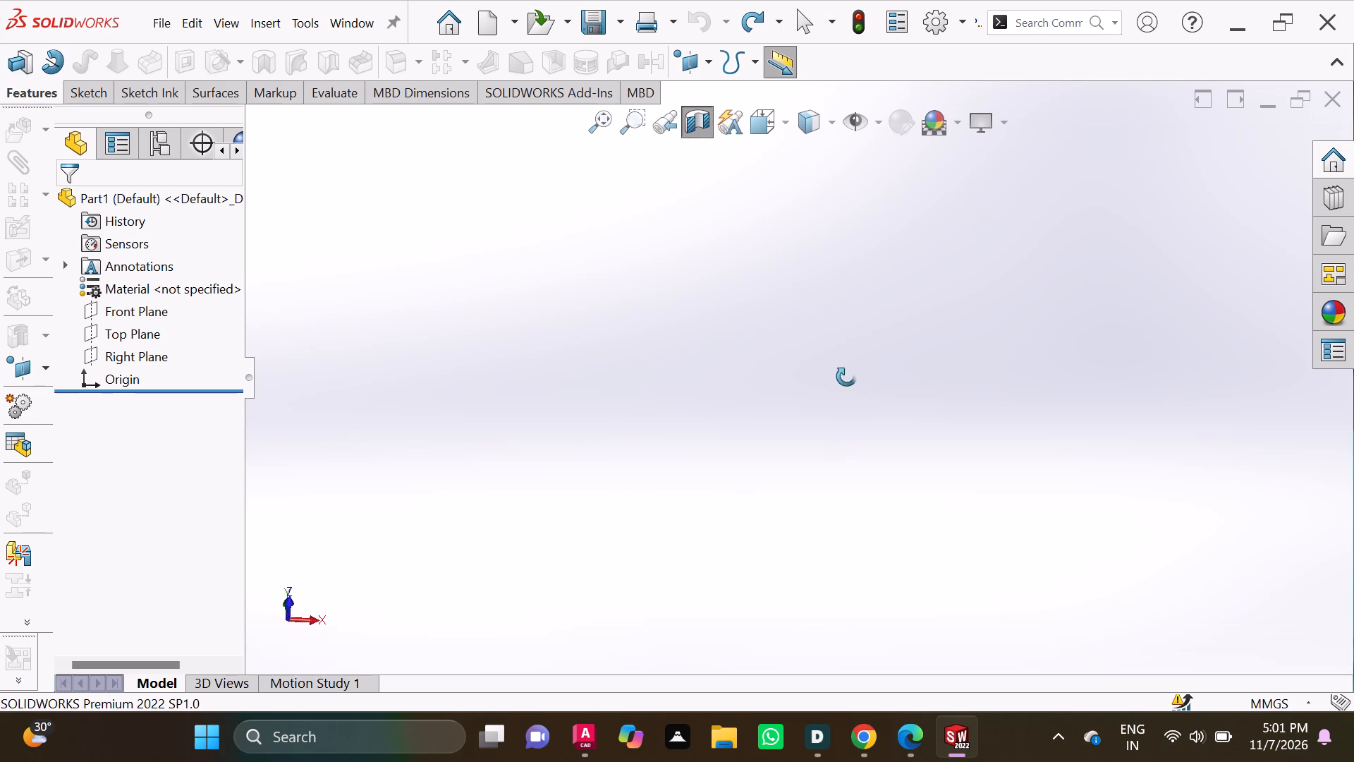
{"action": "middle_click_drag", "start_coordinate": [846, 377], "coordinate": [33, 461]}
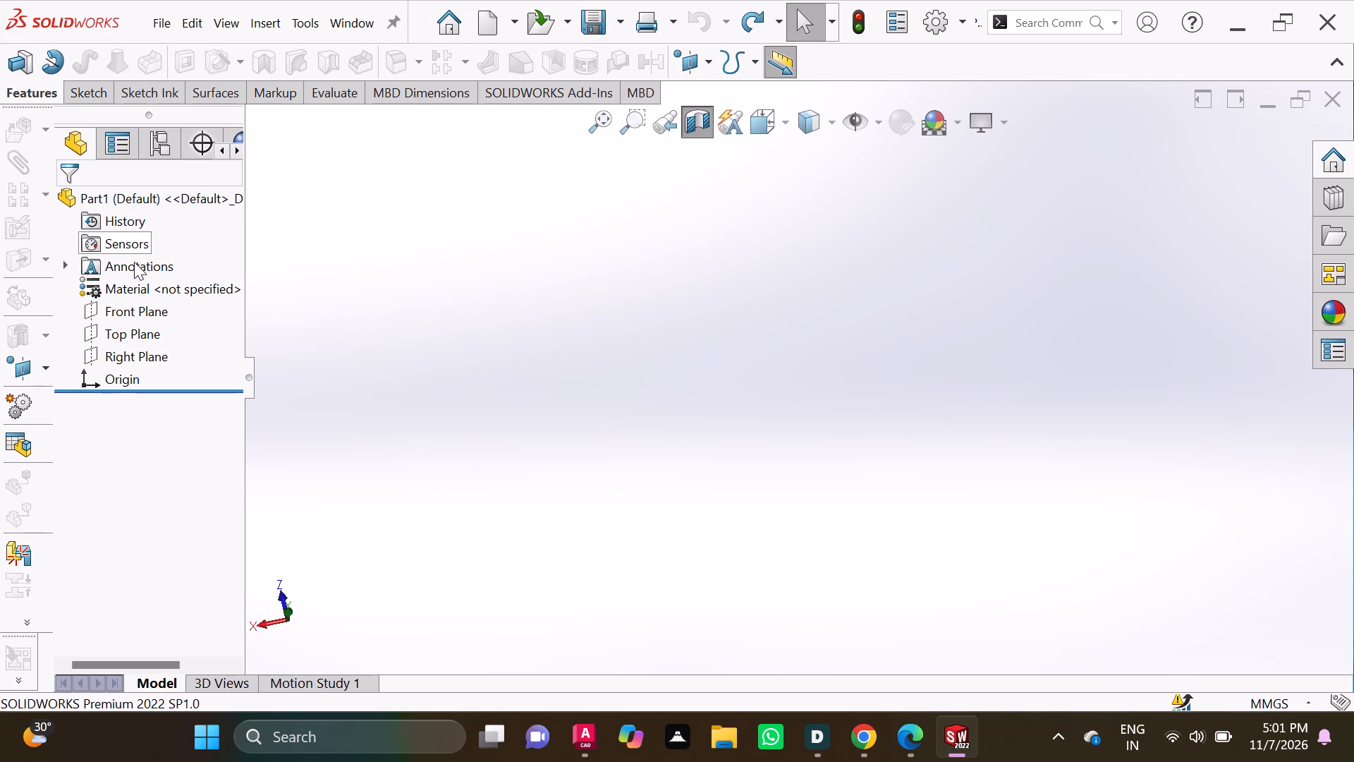
Select the Front Plane and orient the view normal to it.
{"action": "left_click", "coordinate": [130, 306]}
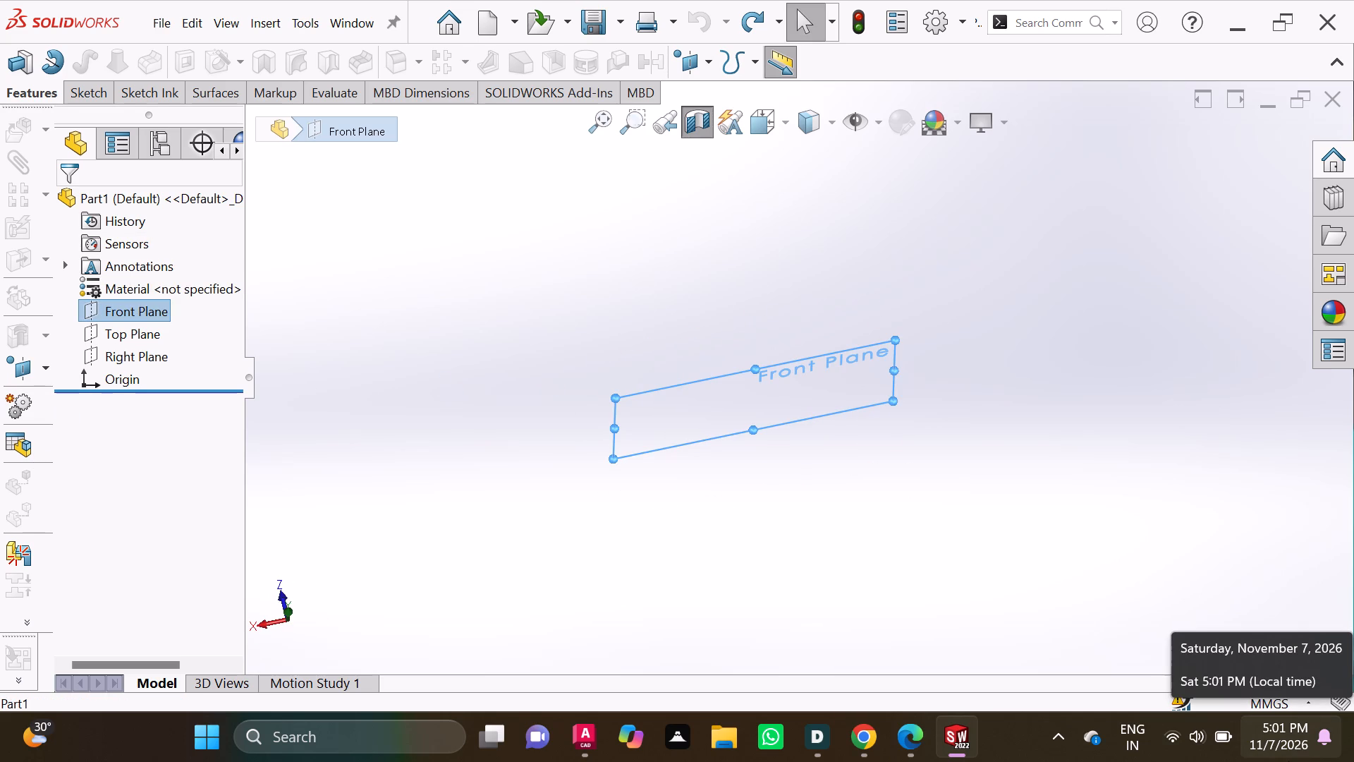
{"action": "key", "text": "ctrl+8"}
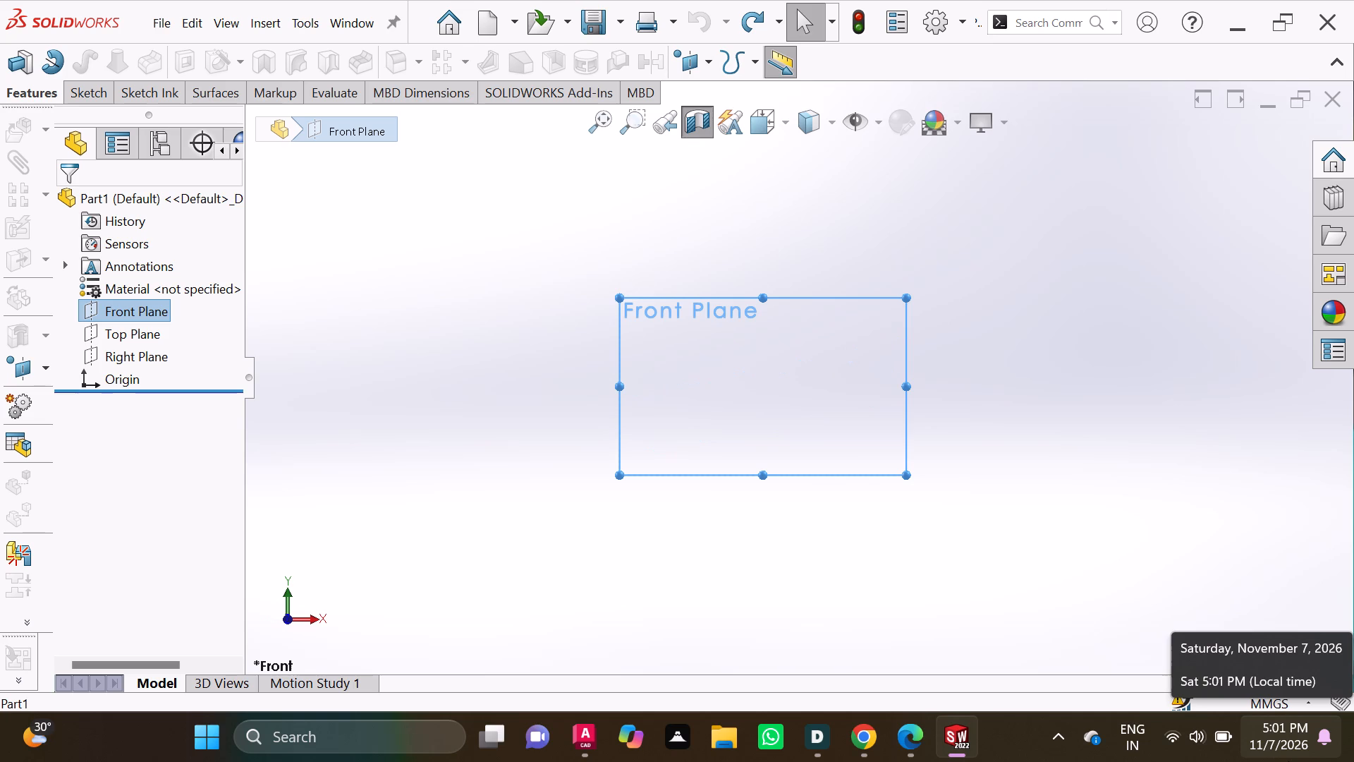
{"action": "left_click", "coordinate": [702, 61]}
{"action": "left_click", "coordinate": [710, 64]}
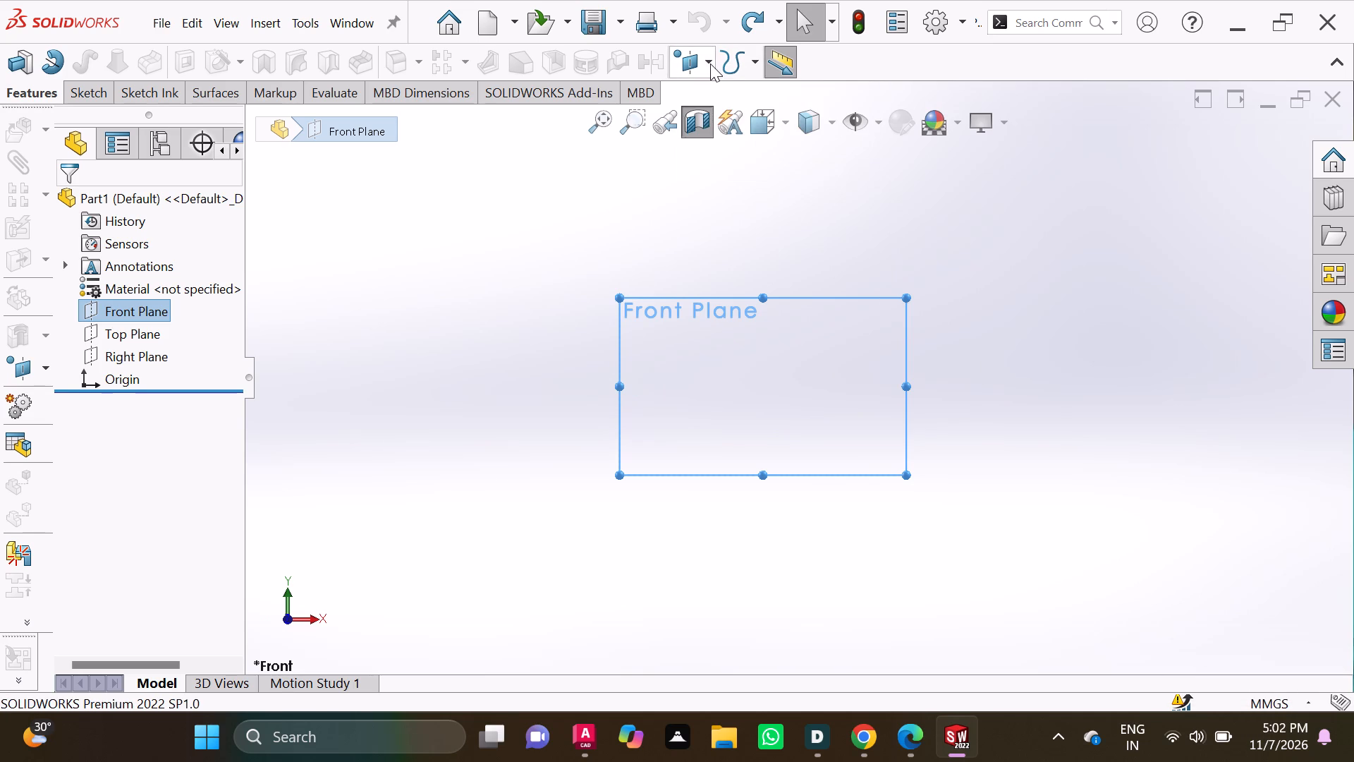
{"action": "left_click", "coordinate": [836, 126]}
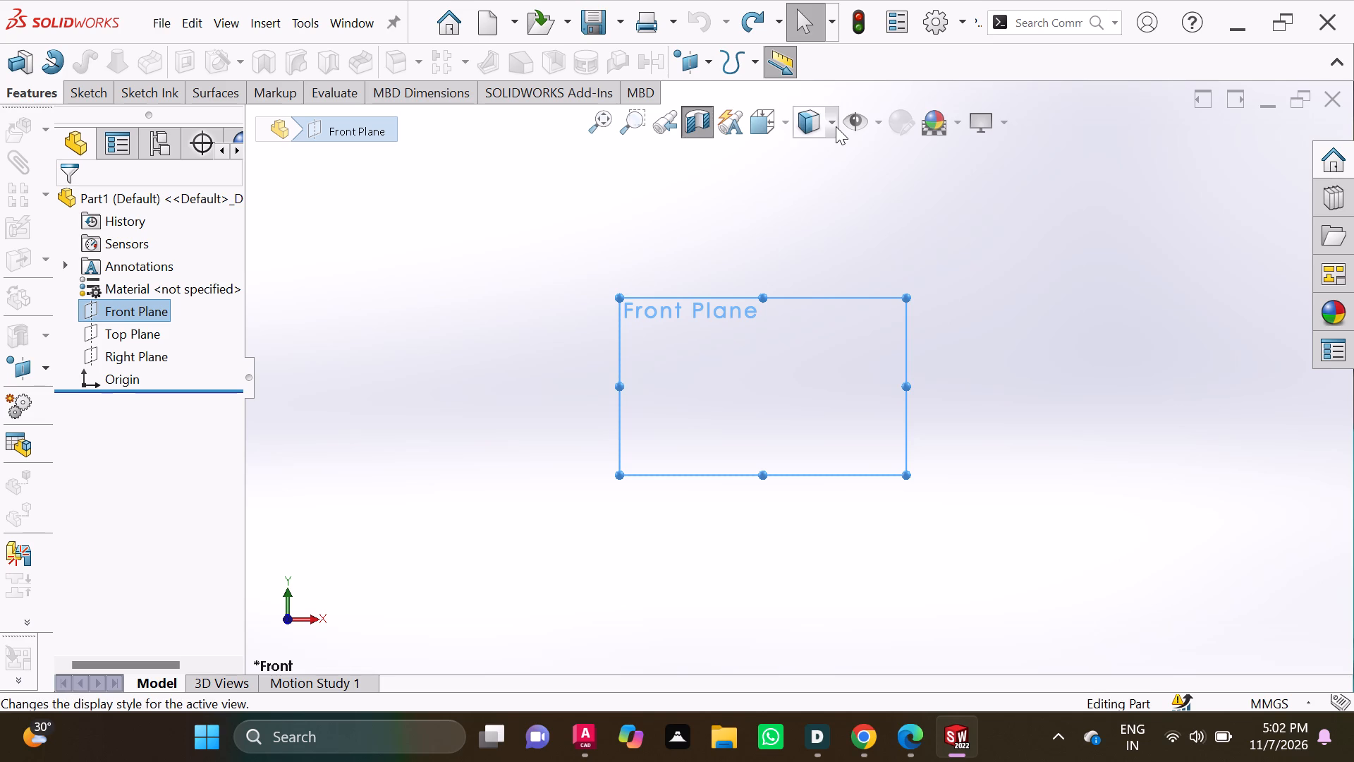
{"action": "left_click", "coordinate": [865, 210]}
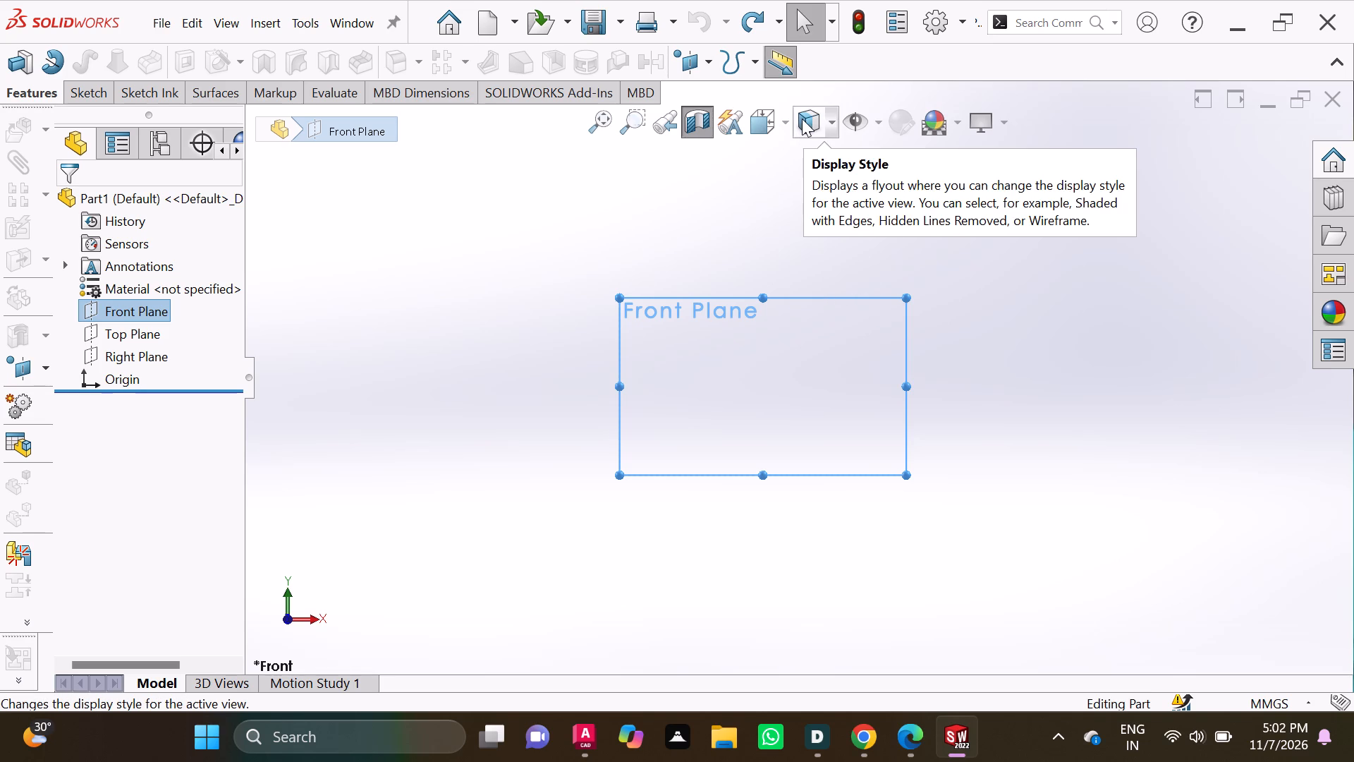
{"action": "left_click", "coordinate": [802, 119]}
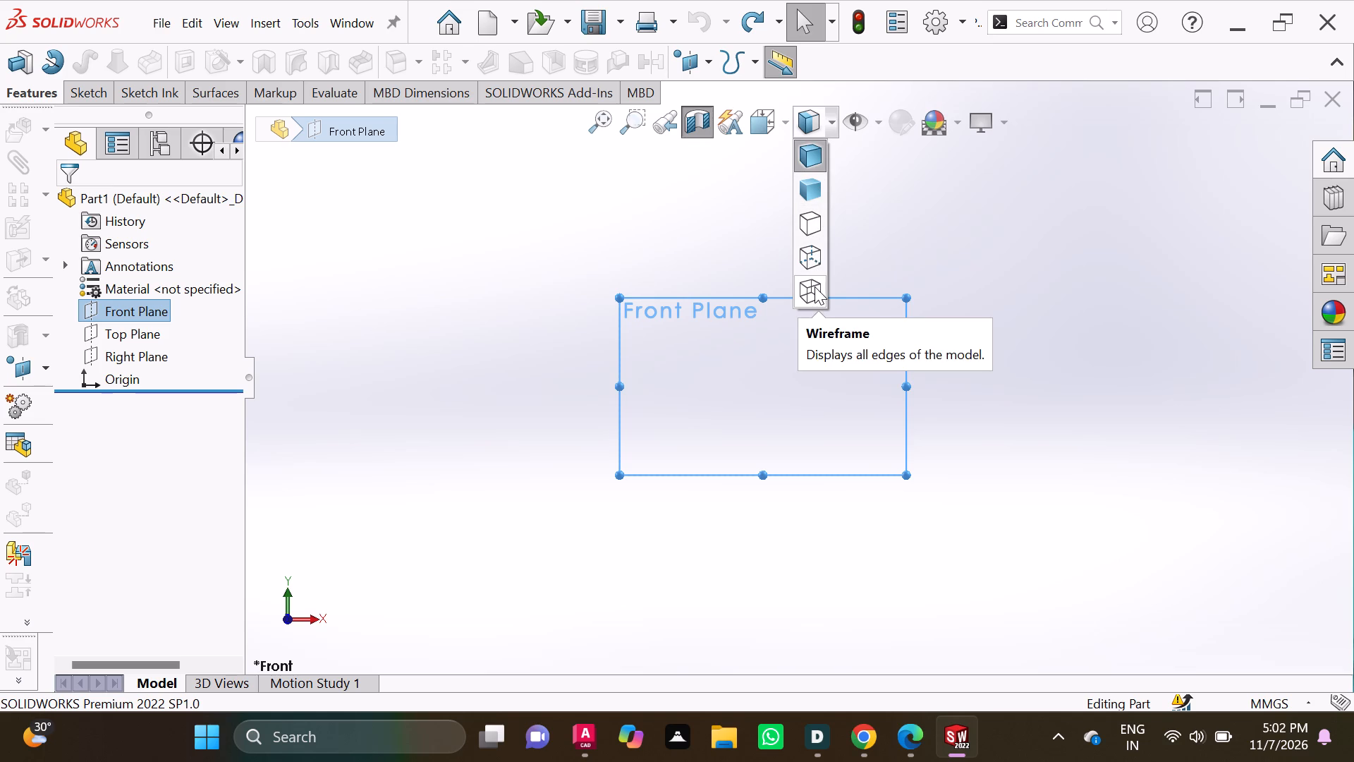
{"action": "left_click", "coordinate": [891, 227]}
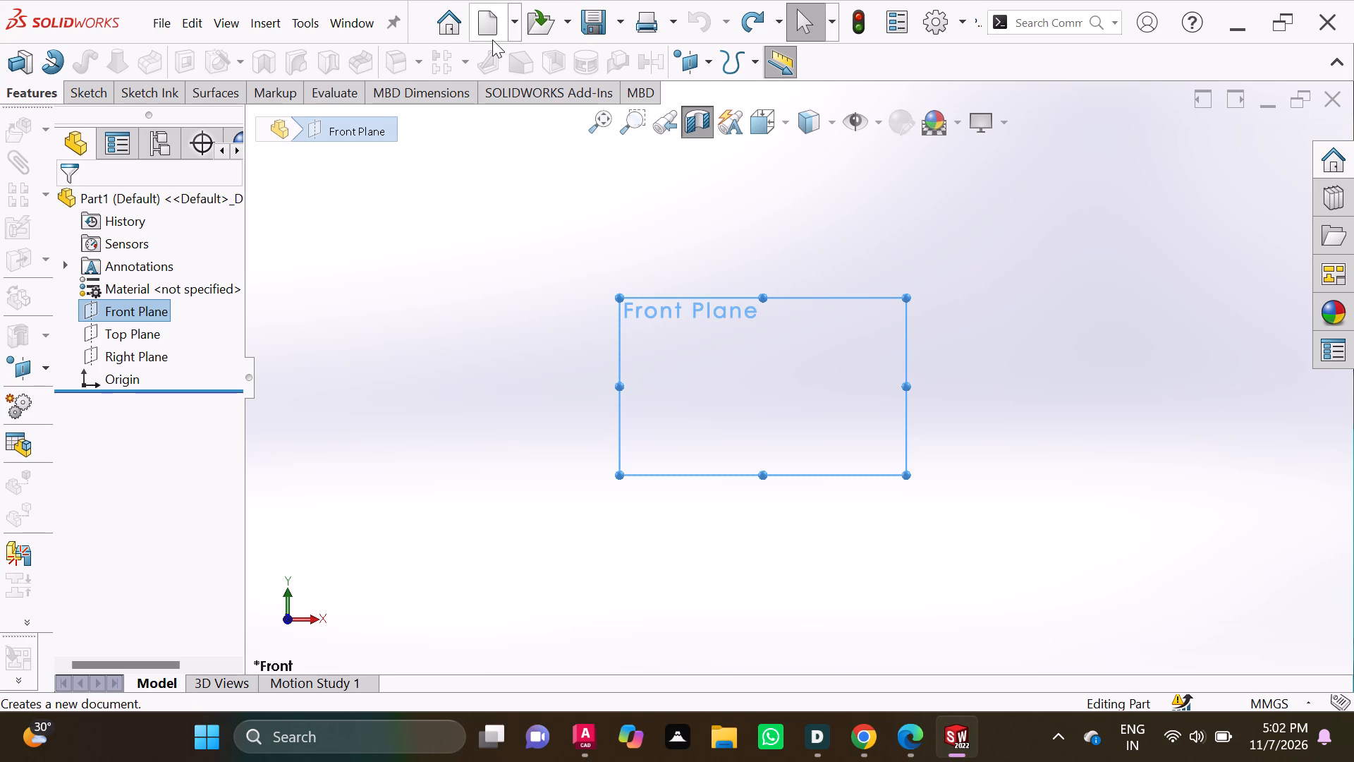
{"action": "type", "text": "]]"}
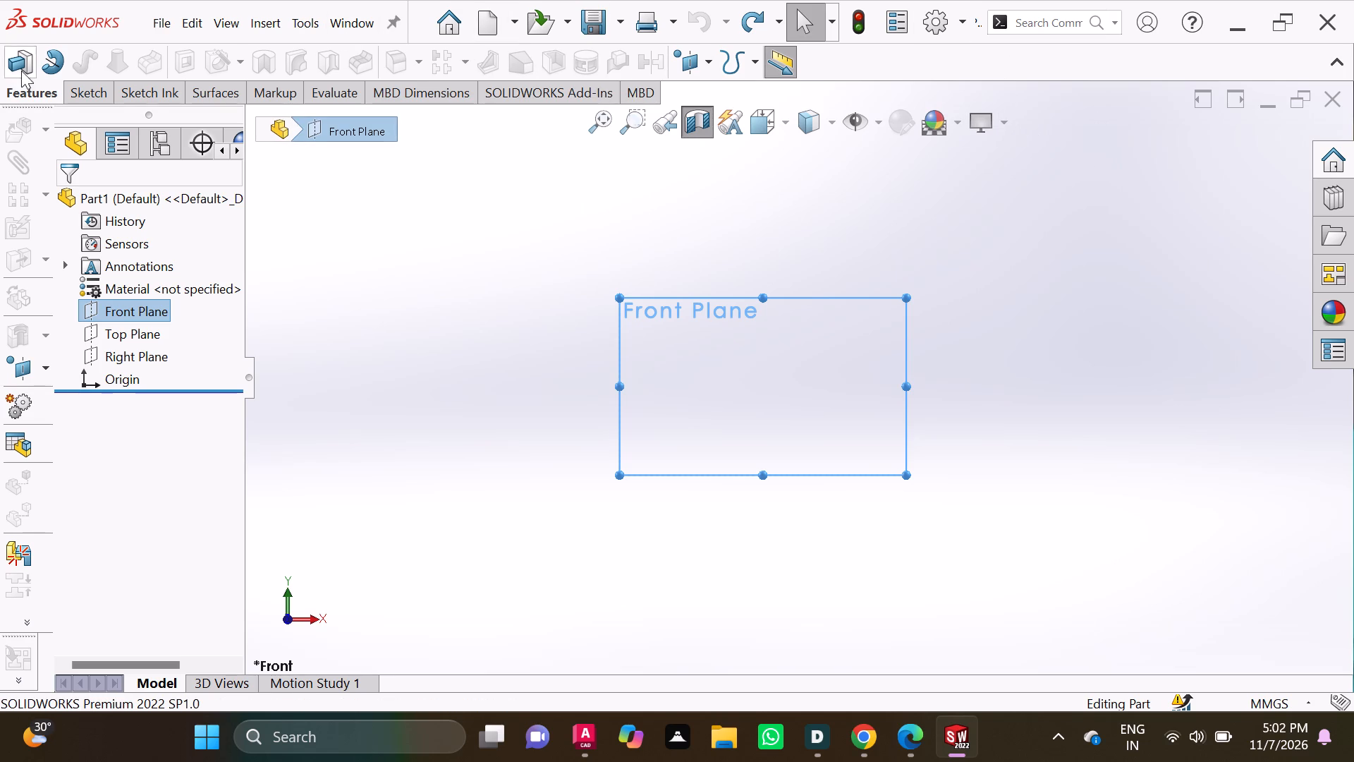
Start a sketch on the Front Plane with a vertical centerline about 155 mm long passing through the origin.
{"action": "left_click", "coordinate": [96, 101]}
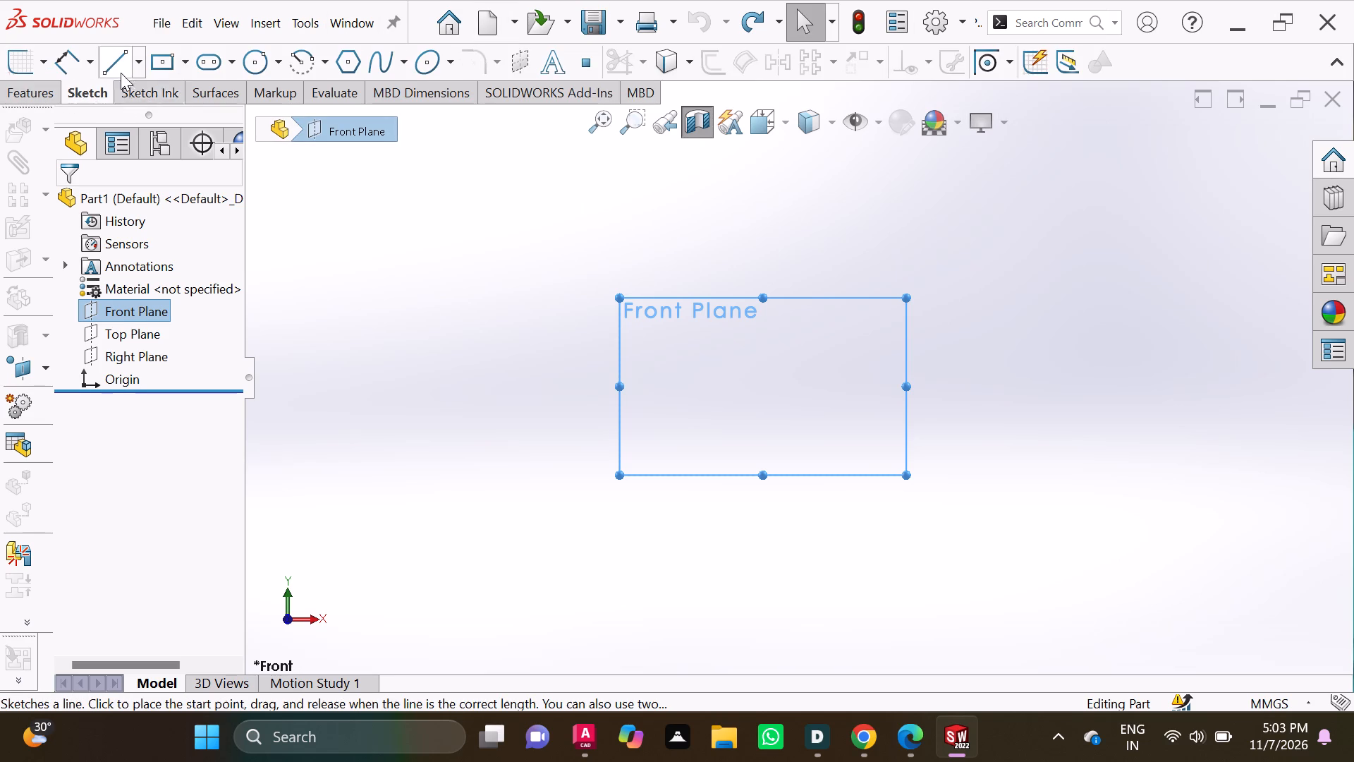
{"action": "left_click", "coordinate": [133, 61]}
{"action": "left_click", "coordinate": [135, 116]}
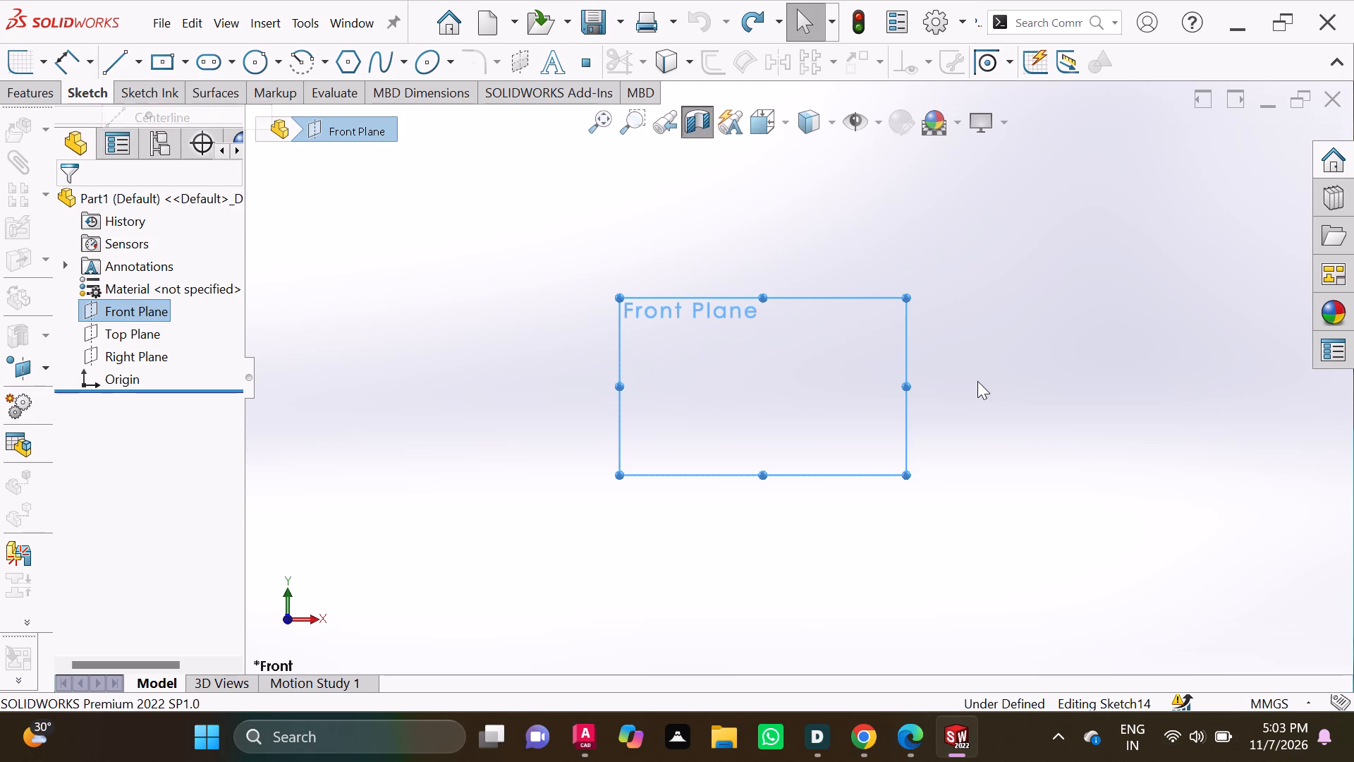
{"action": "left_click", "coordinate": [759, 296]}
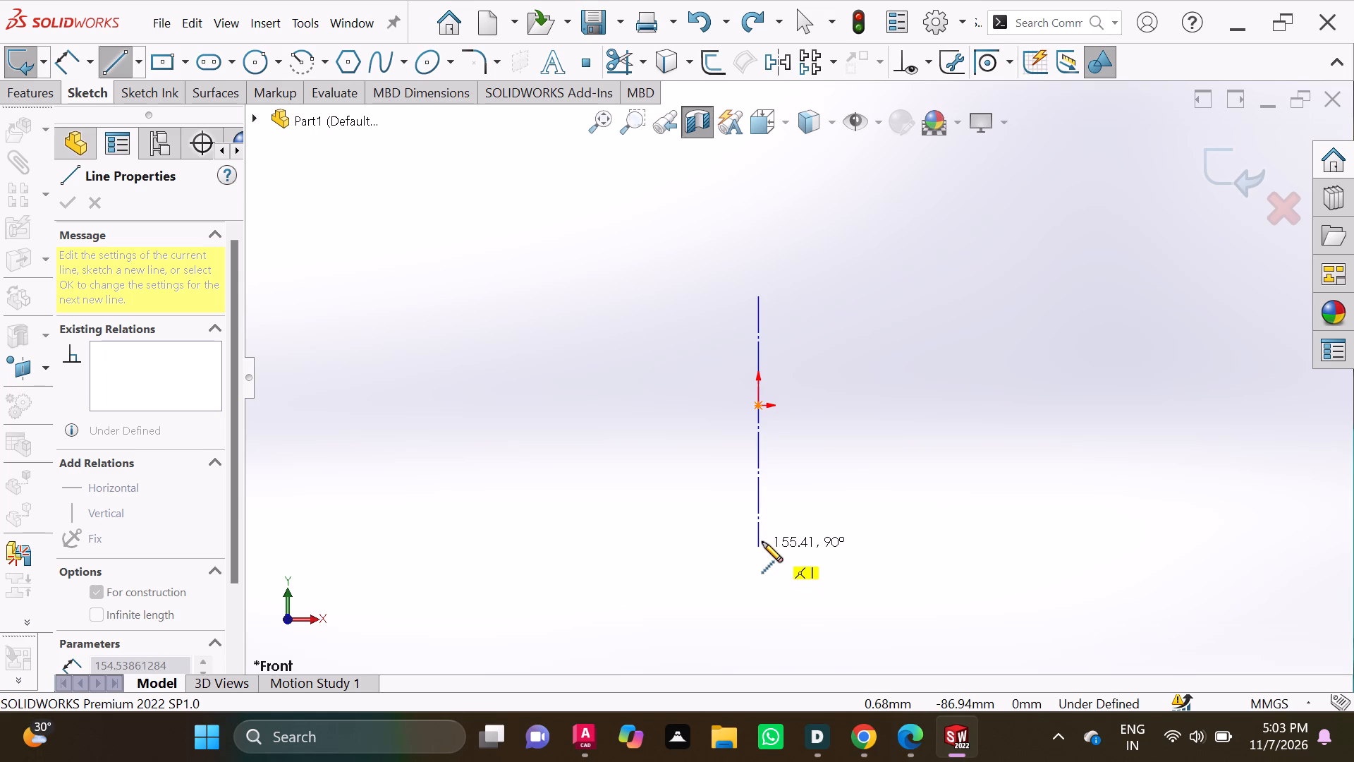
{"action": "left_click", "coordinate": [760, 546]}
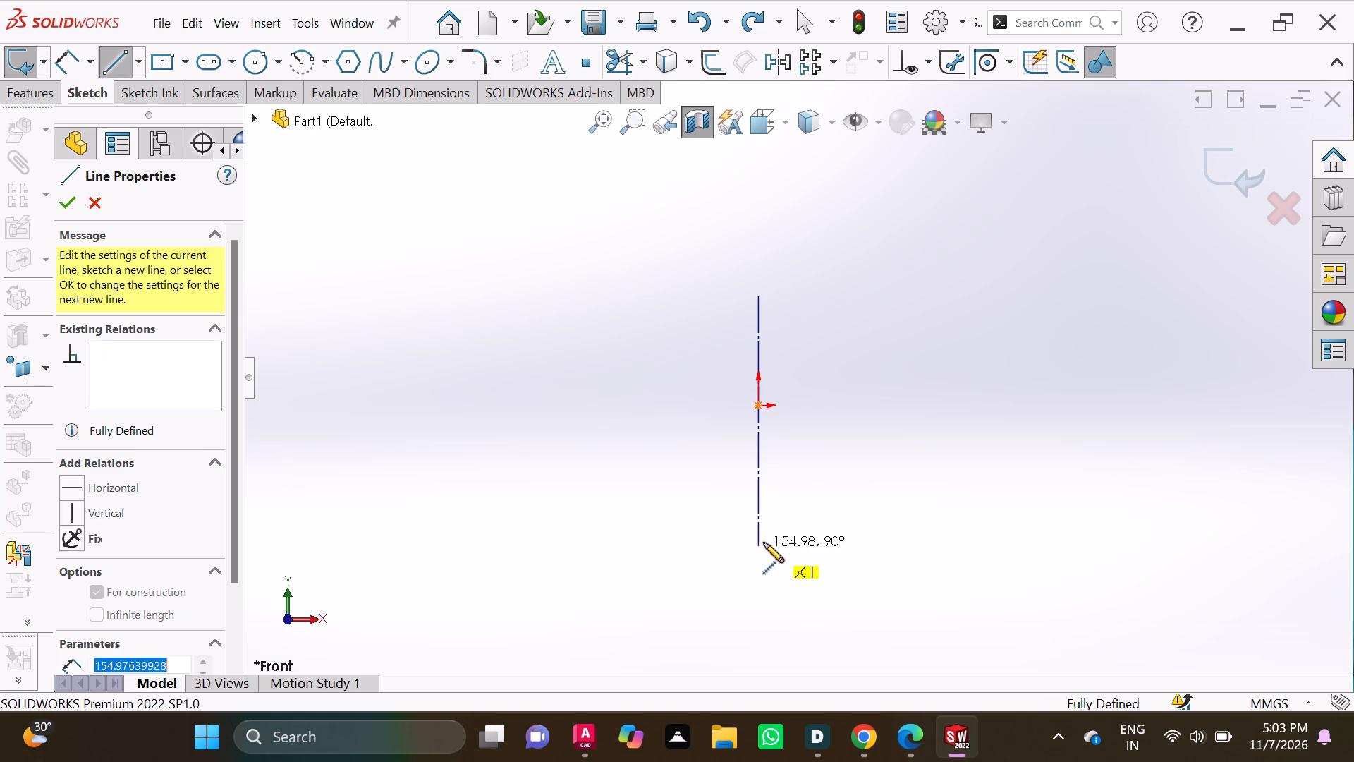
{"action": "key", "text": "Escape"}
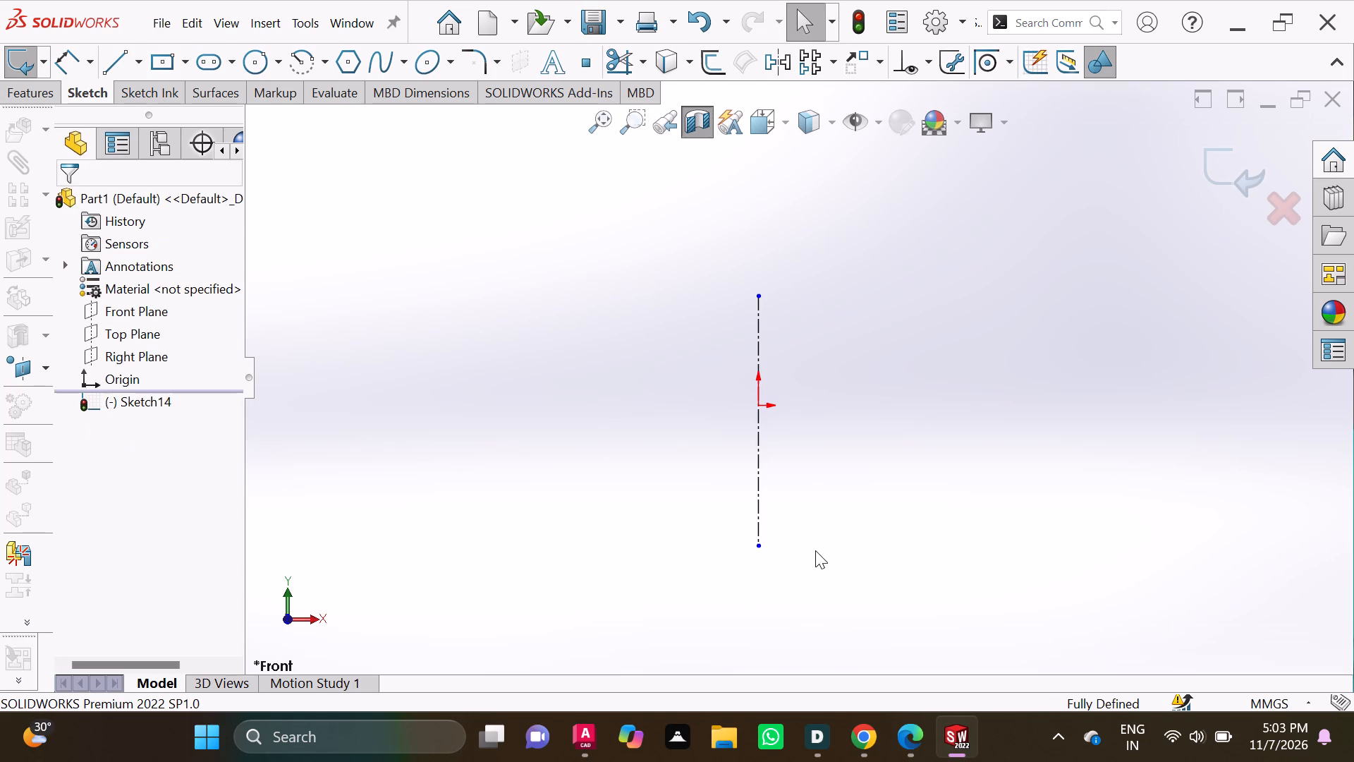
Sketch a horizontal centerline about 240 mm long through the origin, crossing the vertical centerline.
{"action": "left_click", "coordinate": [142, 64]}
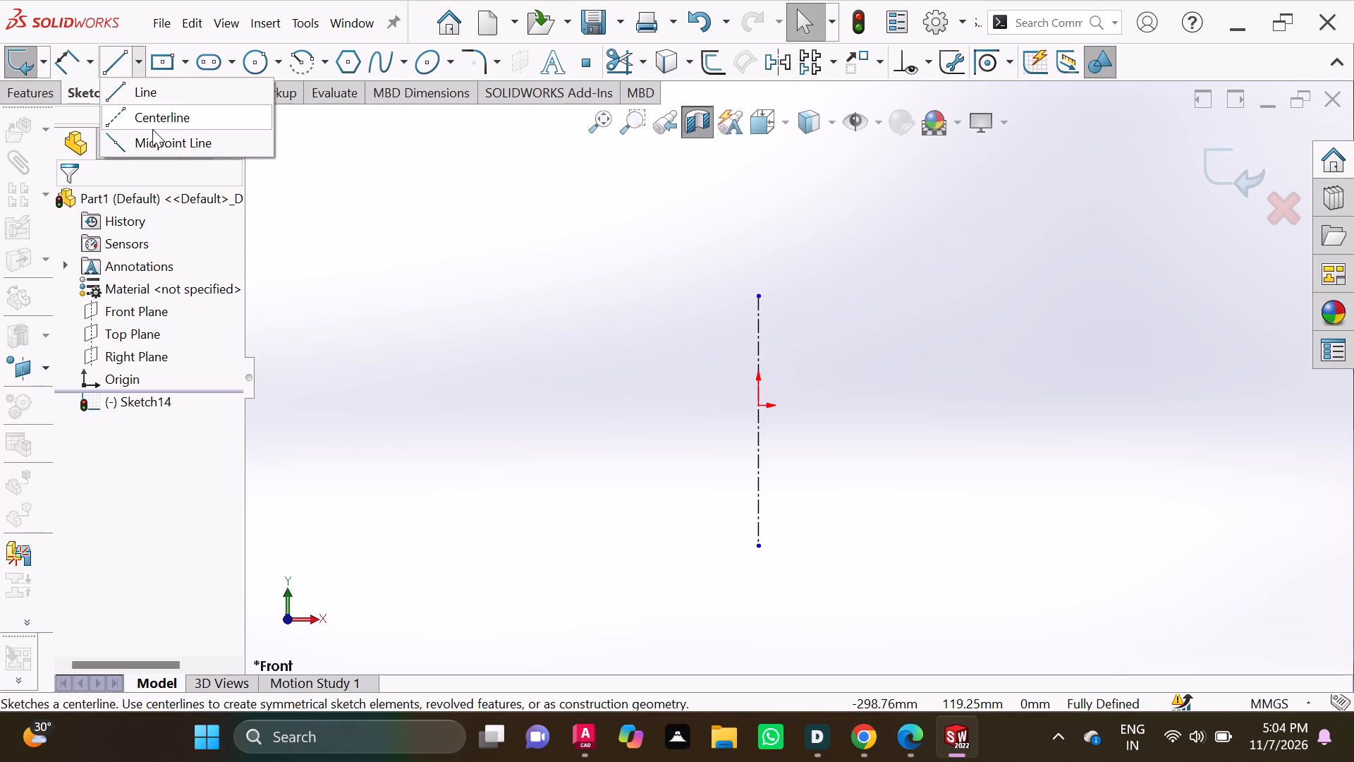
{"action": "left_click", "coordinate": [152, 117]}
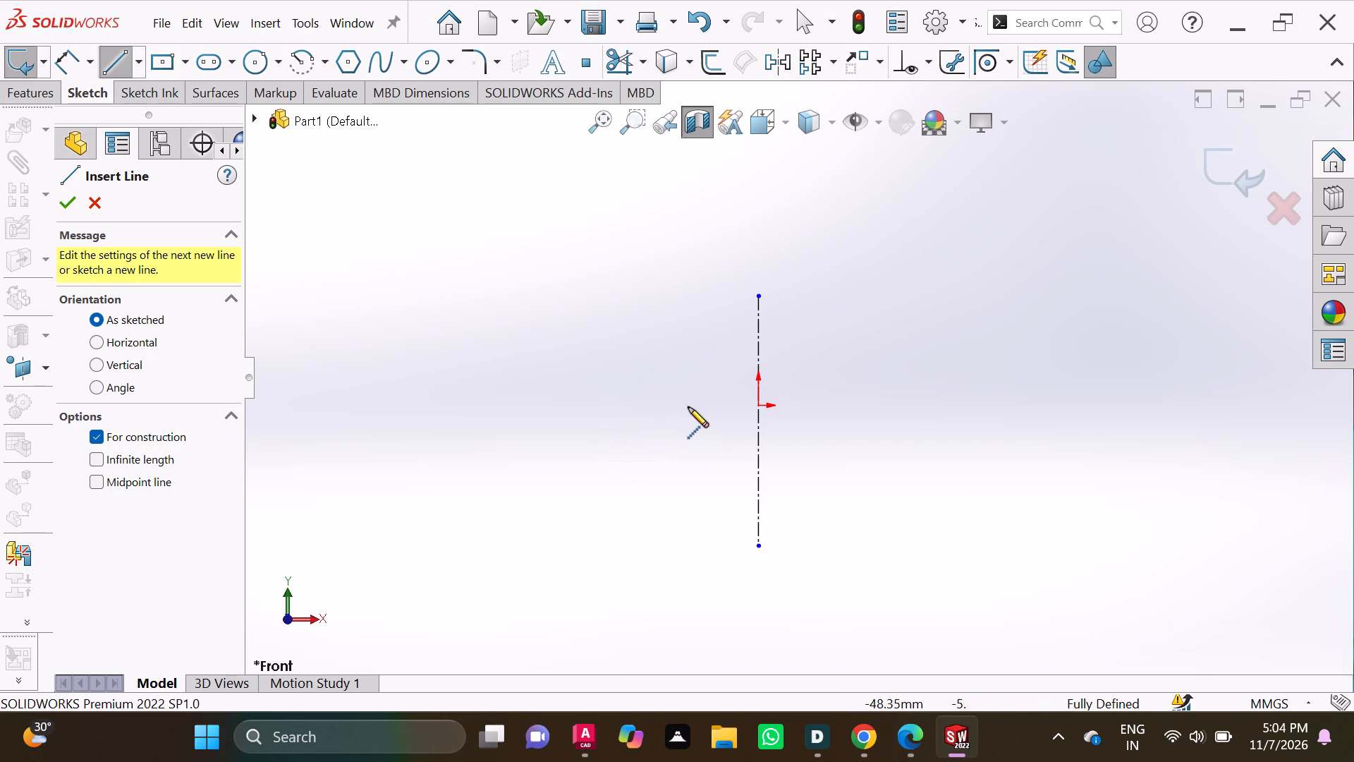
{"action": "left_click", "coordinate": [599, 406]}
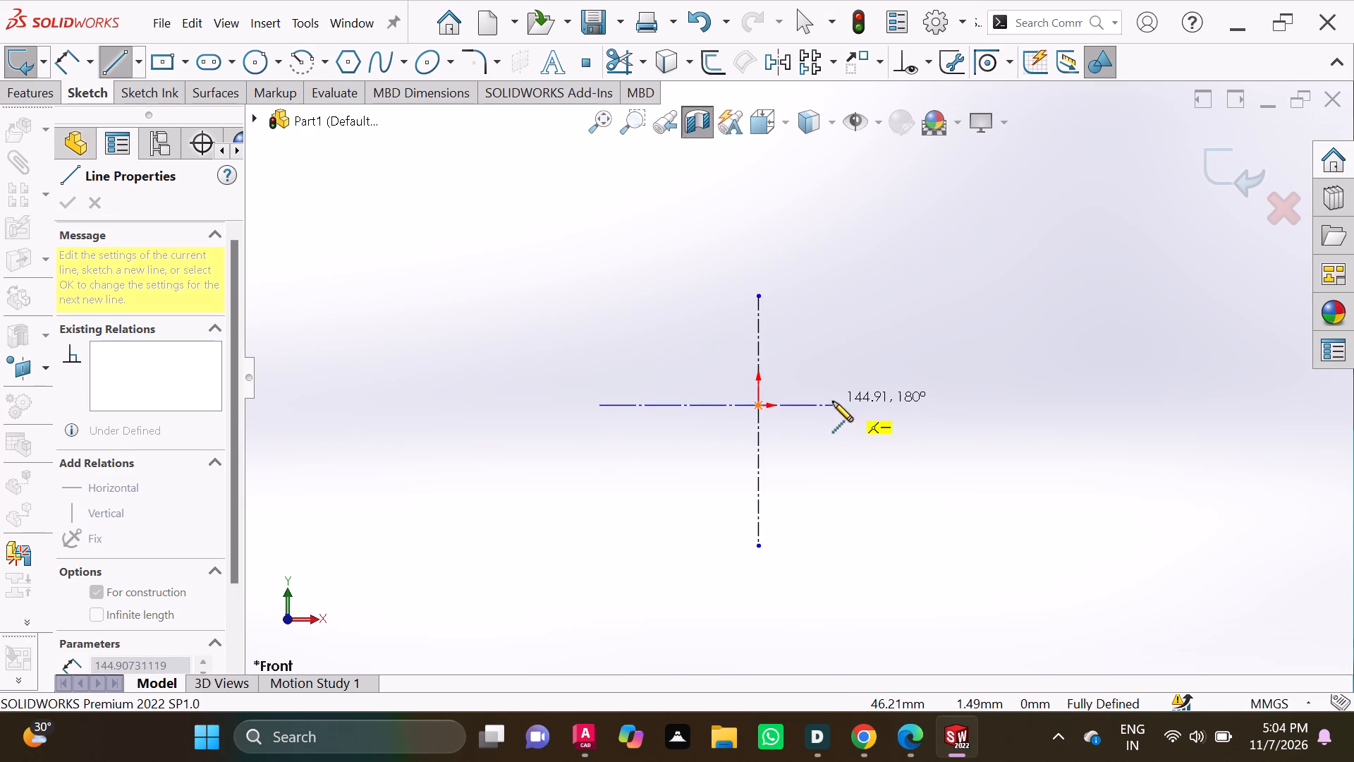
{"action": "double_click", "coordinate": [989, 404]}
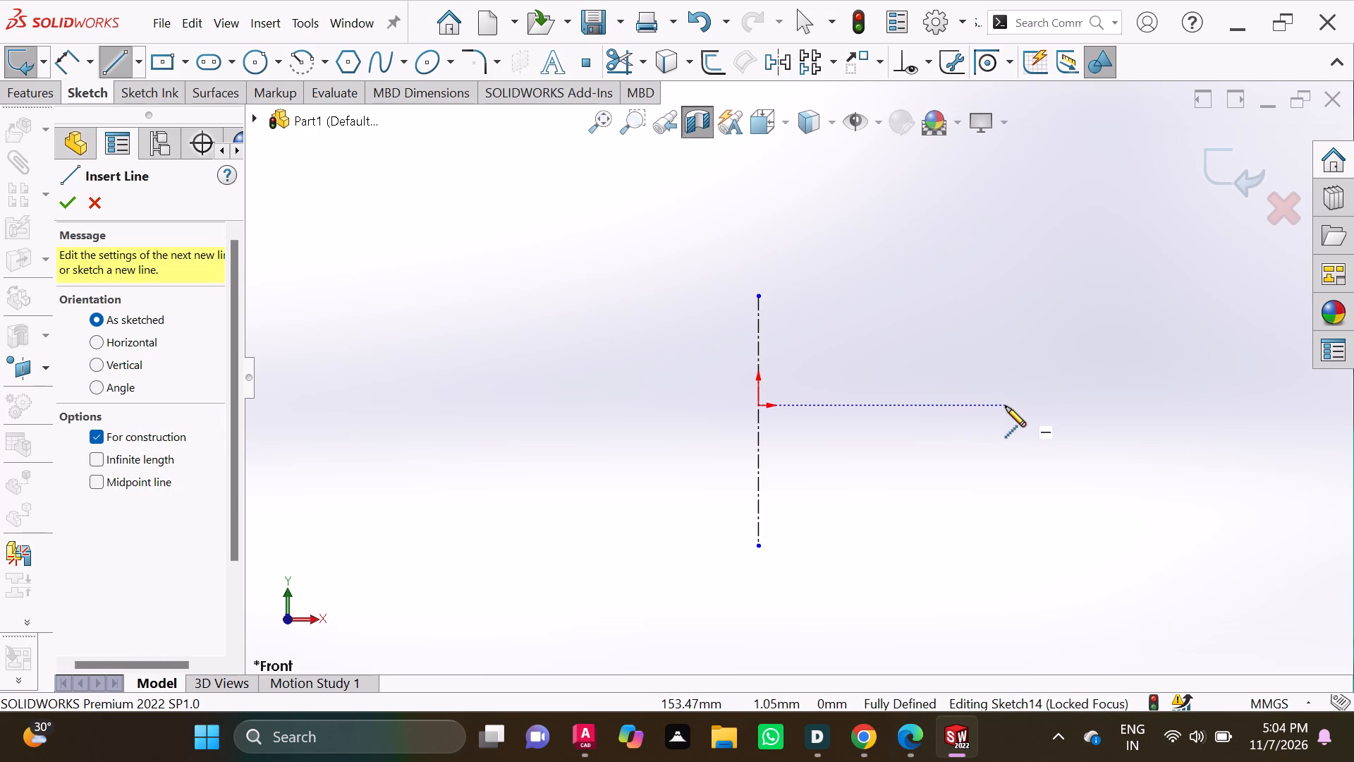
{"action": "left_click", "coordinate": [573, 403]}
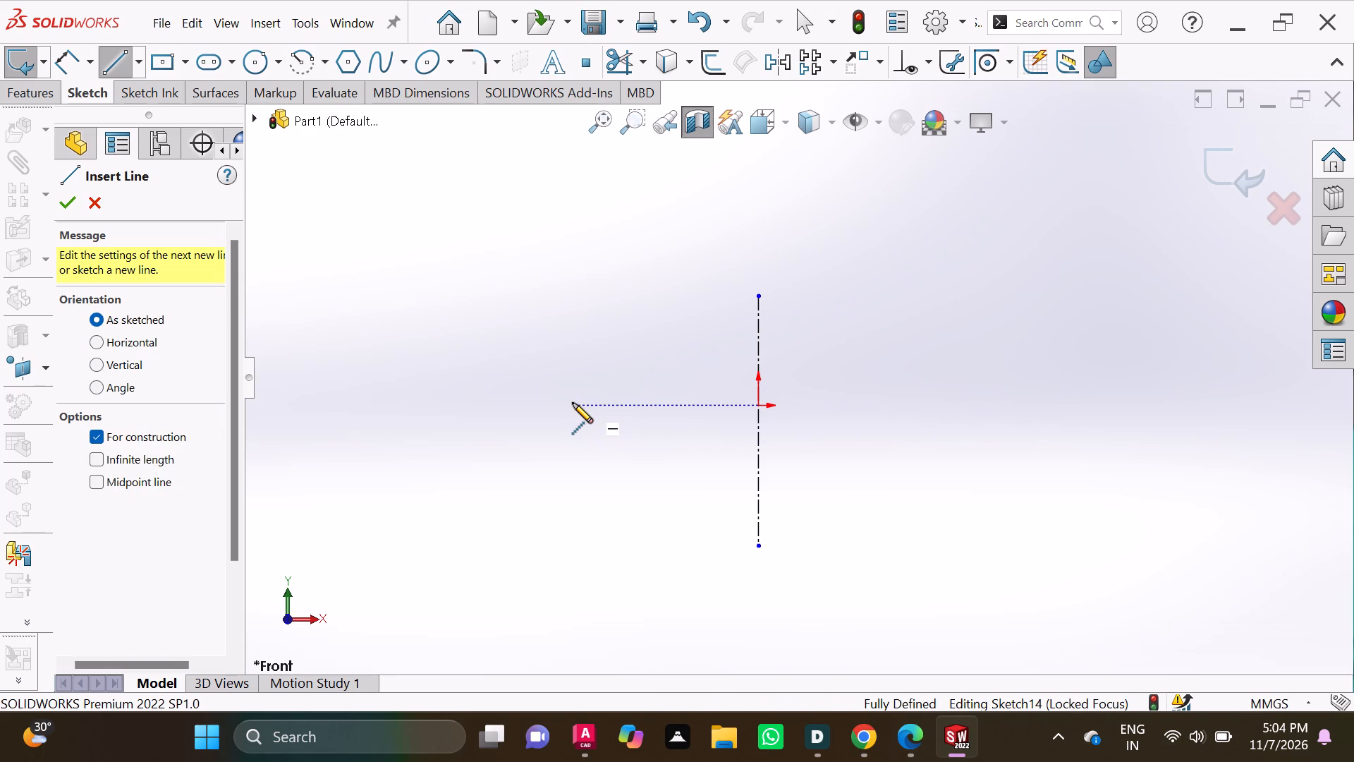
{"action": "left_click", "coordinate": [961, 409]}
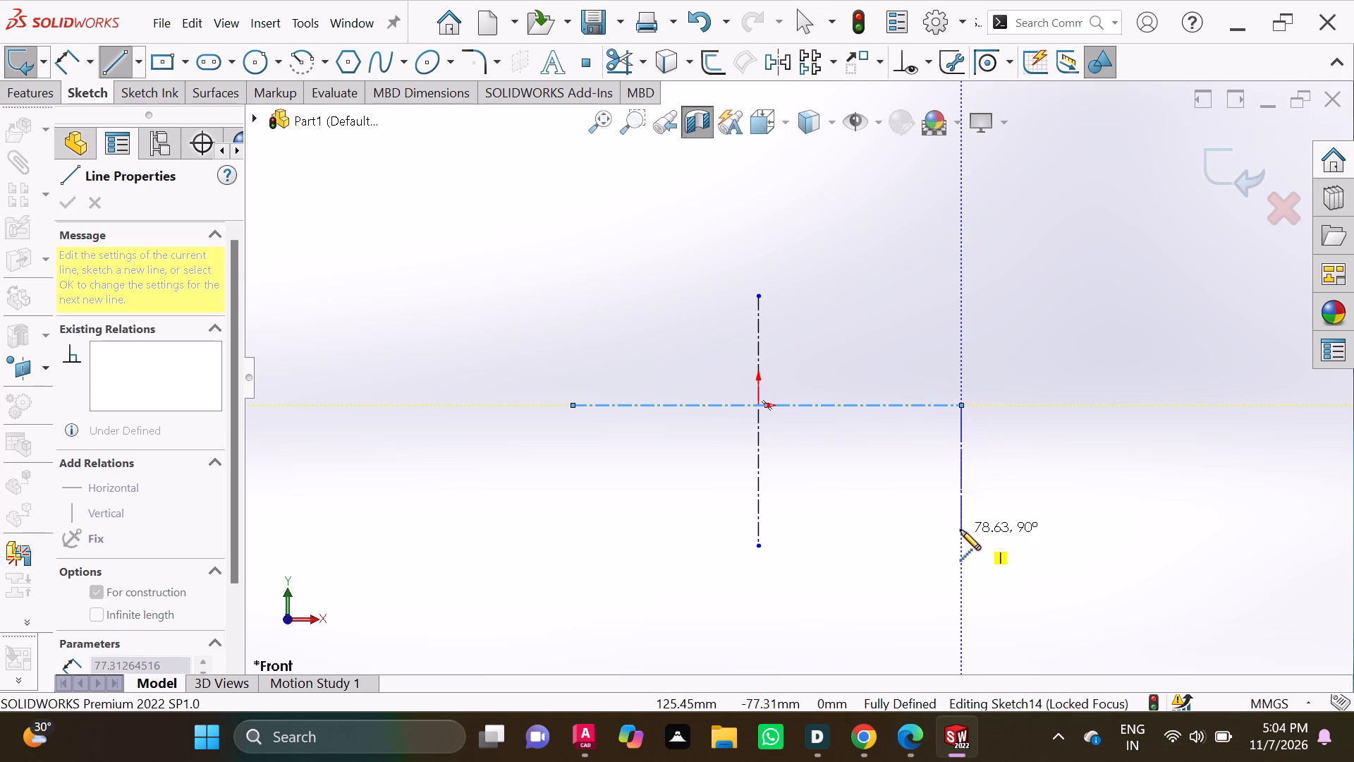
{"action": "key", "text": "Escape"}
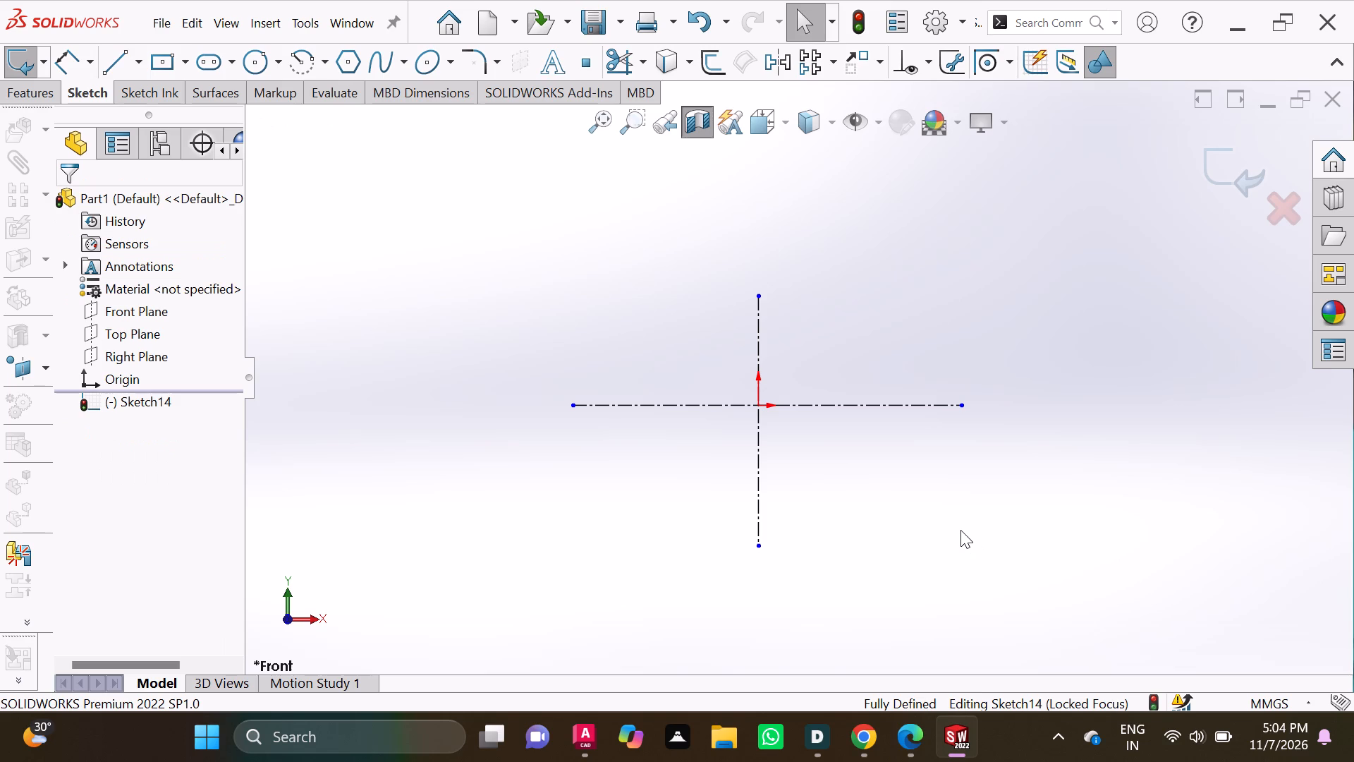
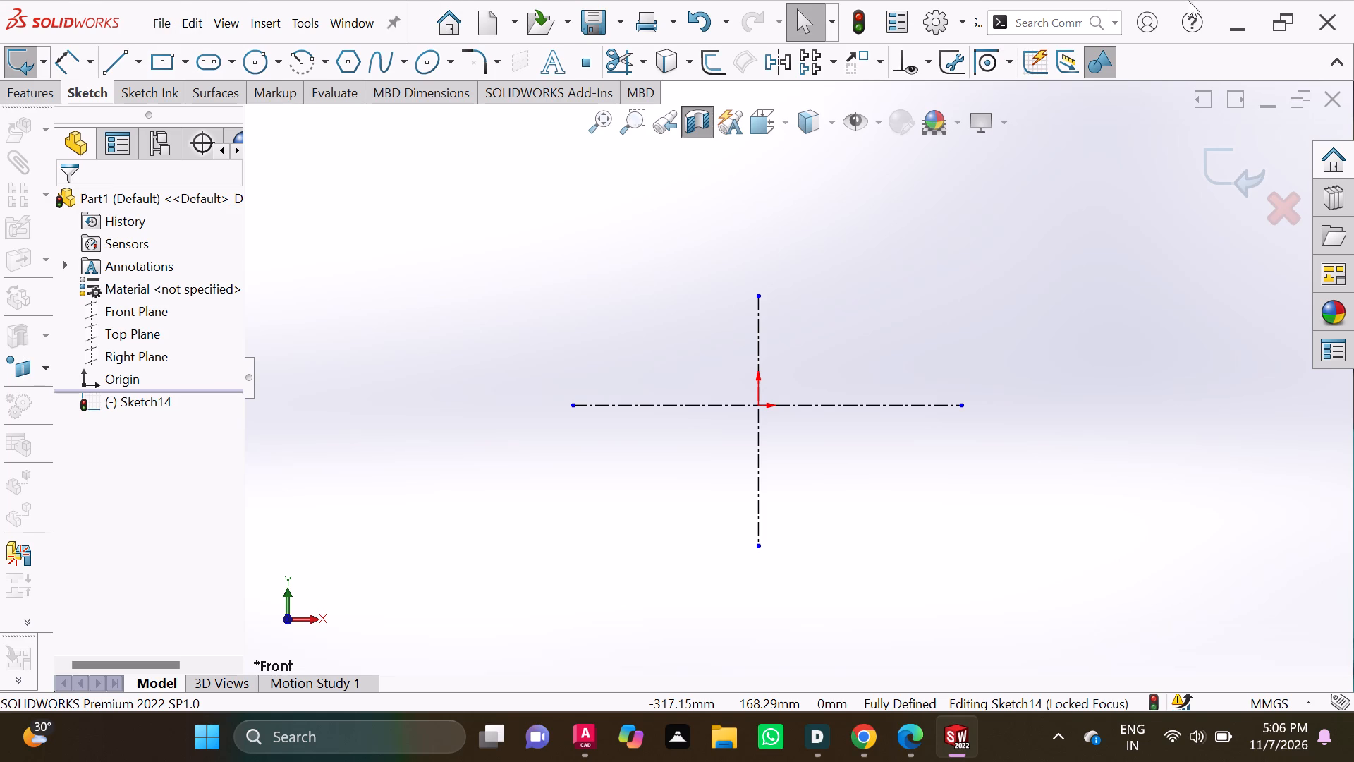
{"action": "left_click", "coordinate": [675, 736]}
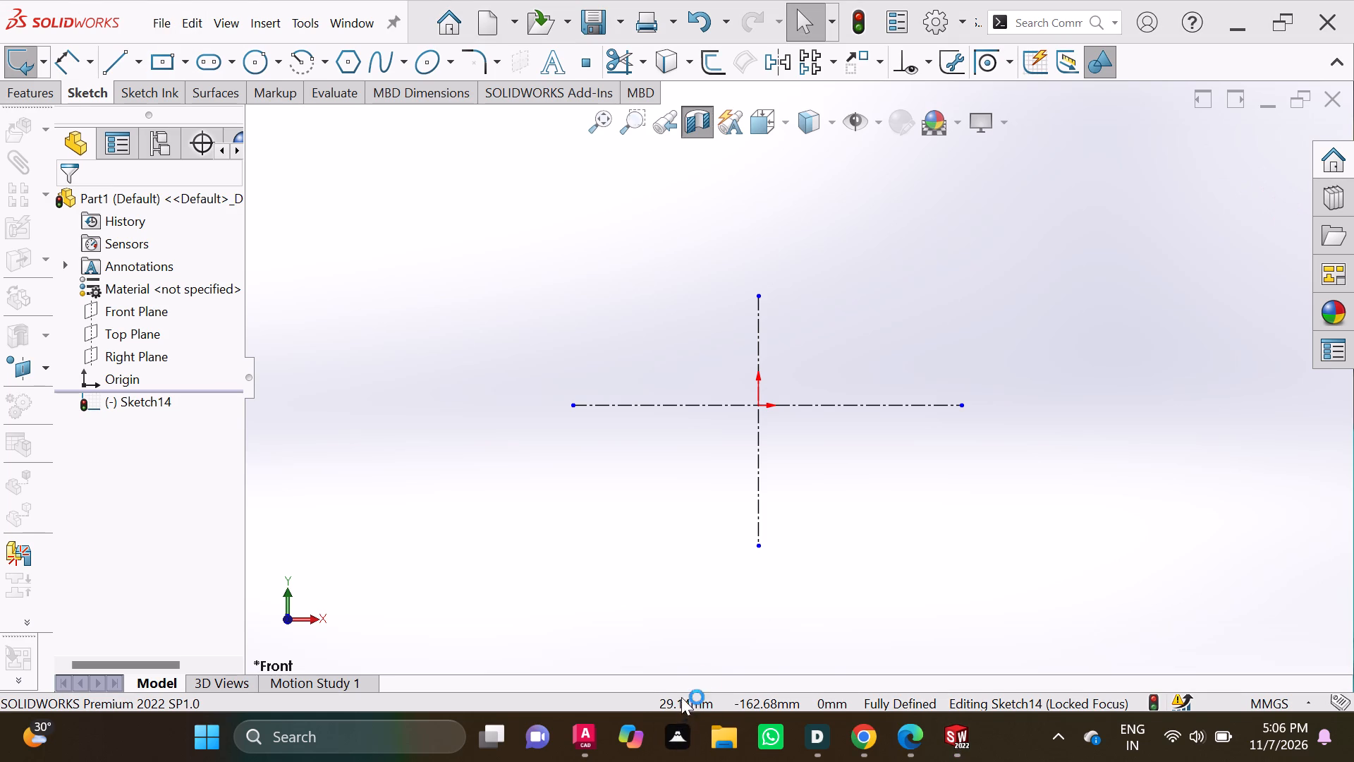
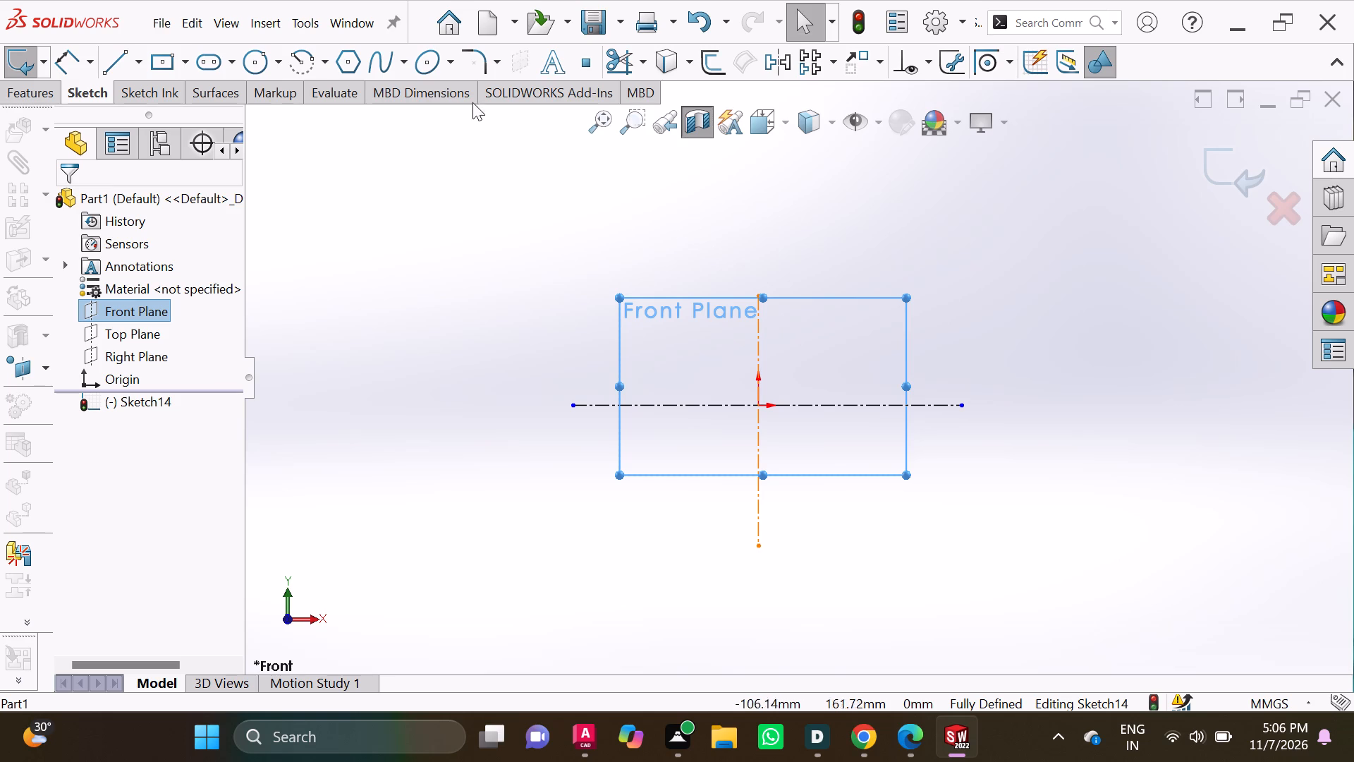
Undo both centerlines and the Front Plane sketch so the part is empty again.
{"action": "left_click", "coordinate": [8, 92]}
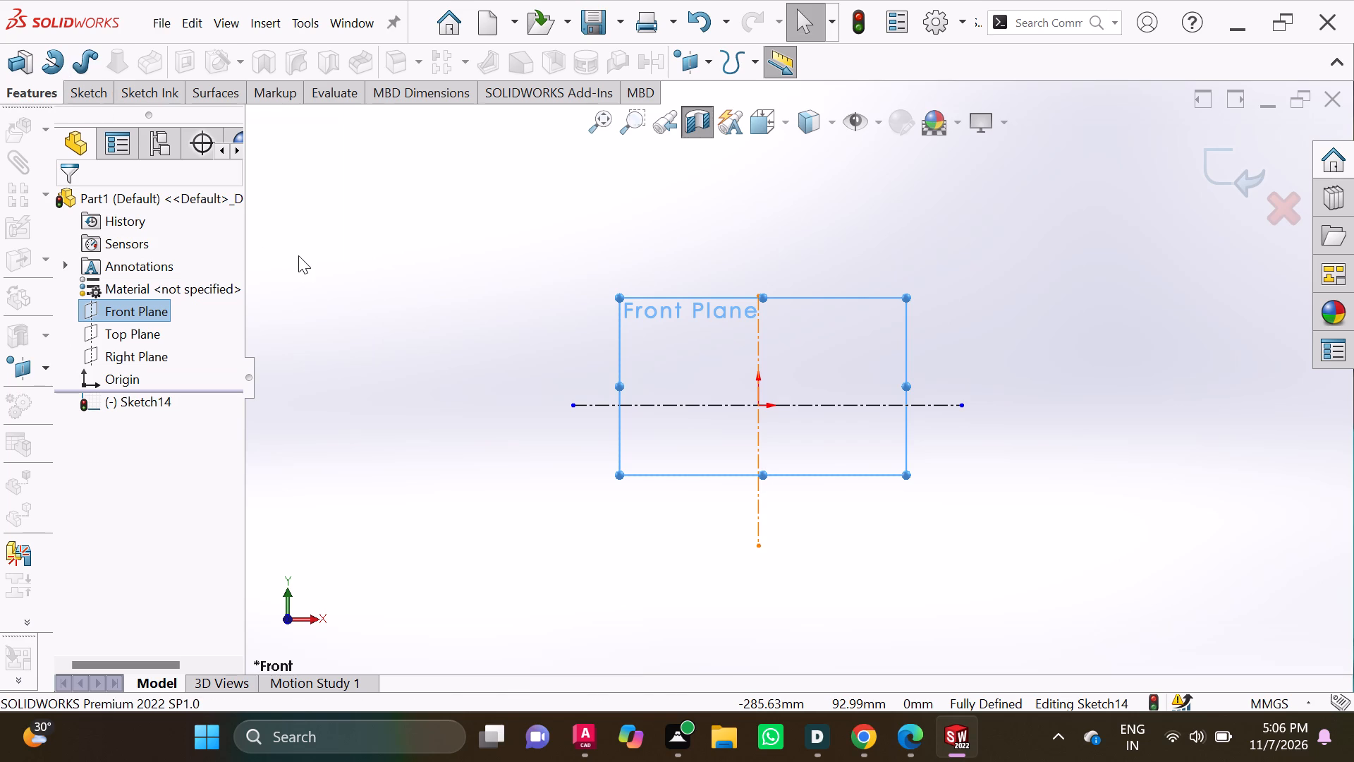
{"action": "key", "text": "Escape"}
{"action": "key", "text": "ctrl+z"}
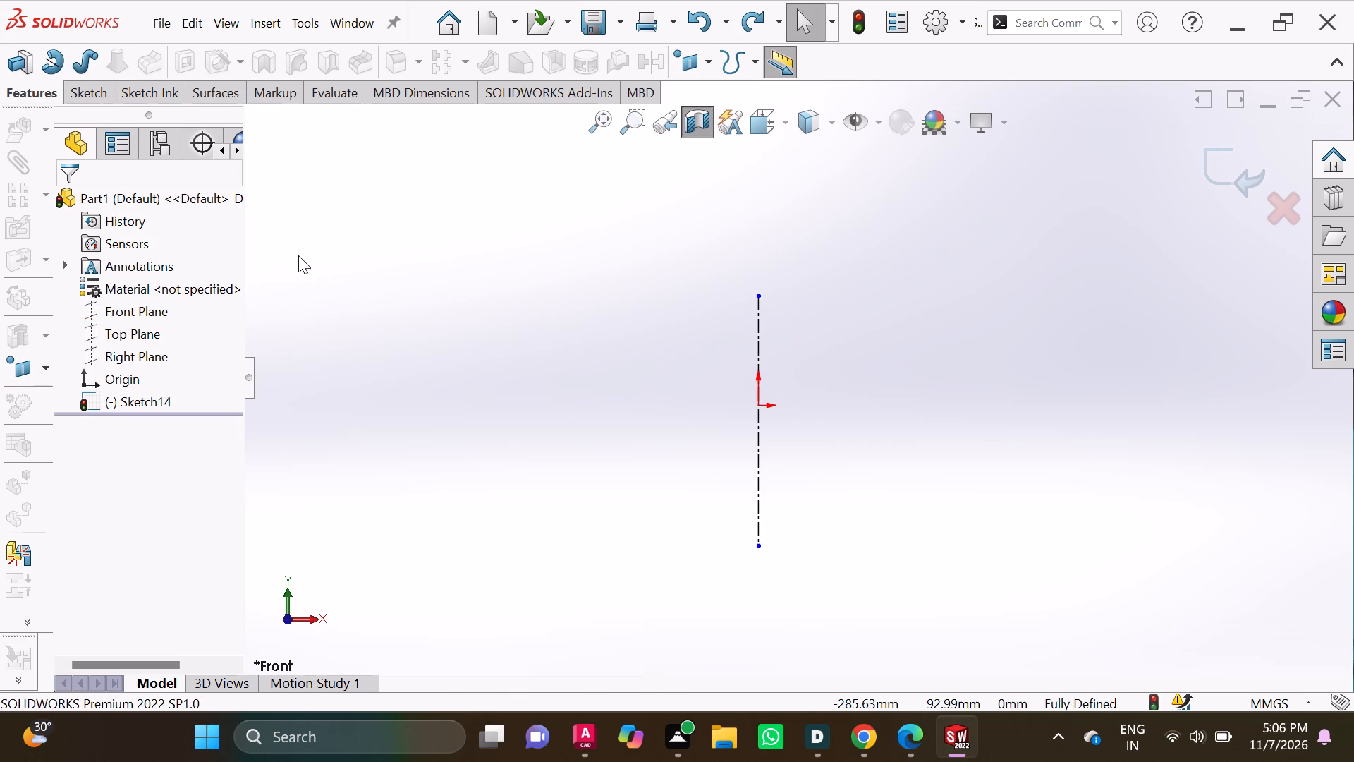
{"action": "key", "text": "ctrl+z"}
{"action": "key", "text": "ctrl+z"}
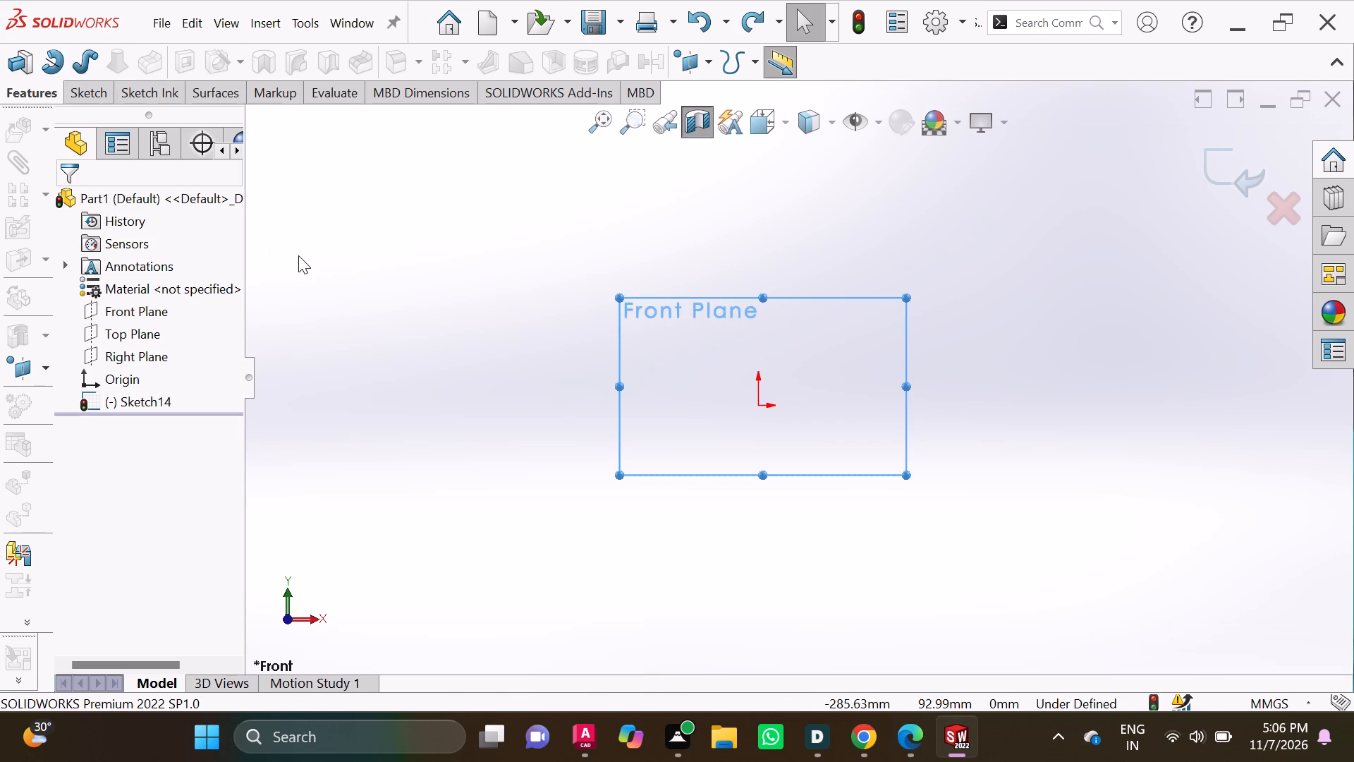
{"action": "key", "text": "ctrl+z"}
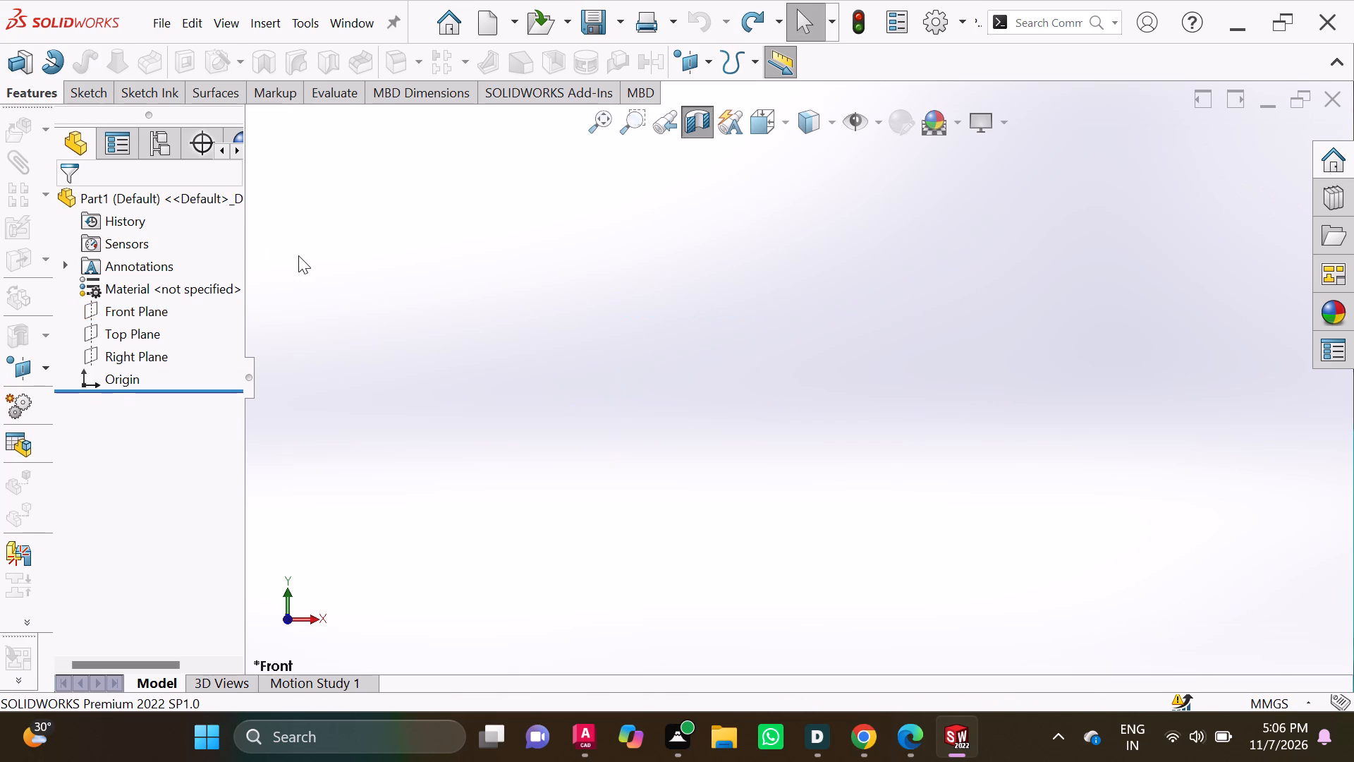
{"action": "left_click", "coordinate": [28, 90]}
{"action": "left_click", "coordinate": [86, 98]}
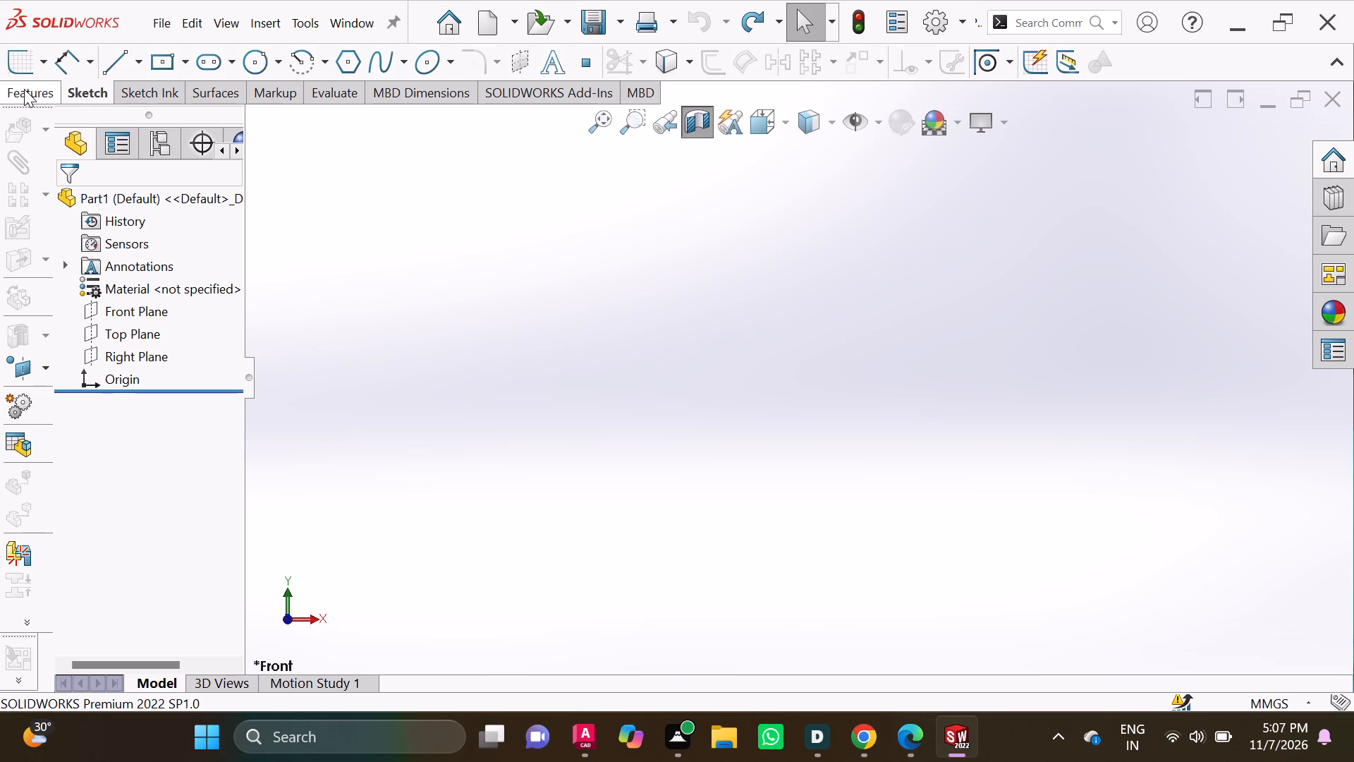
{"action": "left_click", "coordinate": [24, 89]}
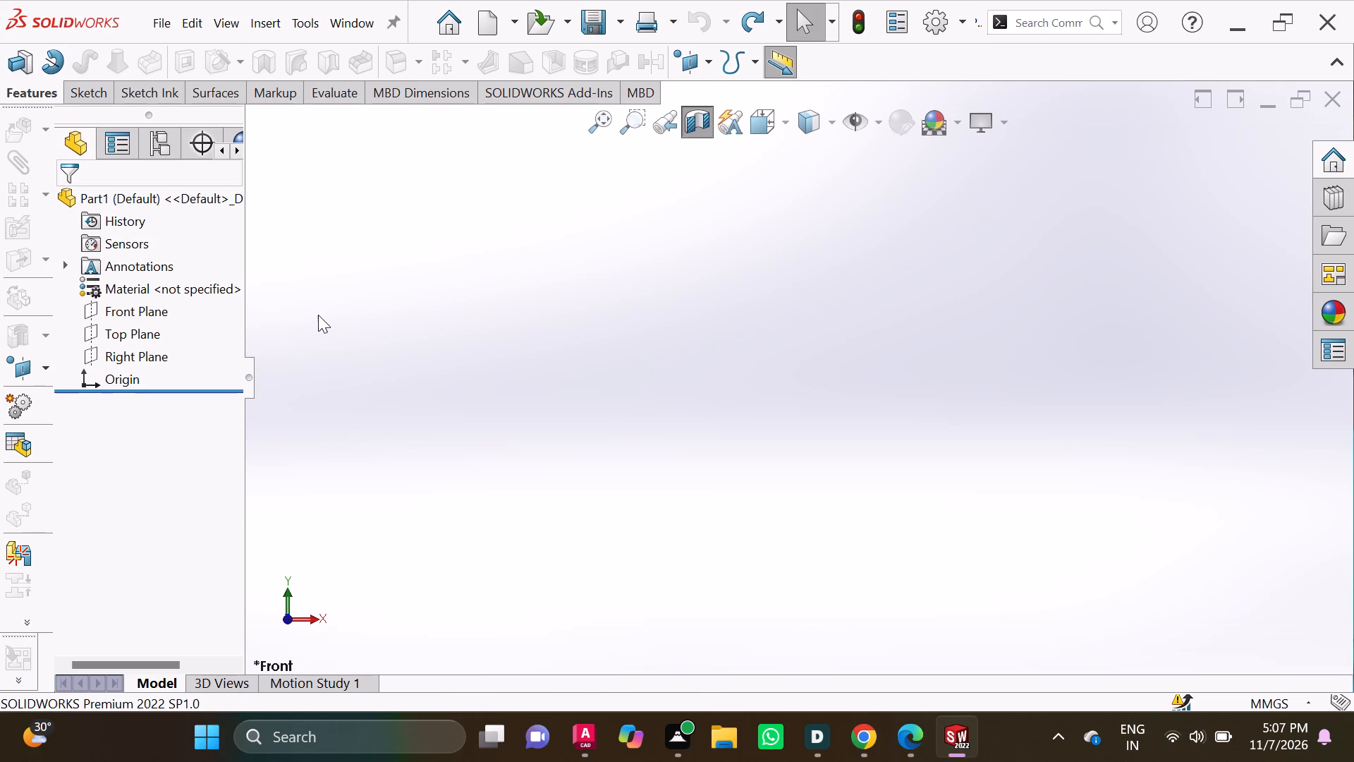
Sketch a vertical centerline about 204 mm long through the origin on the Front Plane.
{"action": "left_click", "coordinate": [97, 304]}
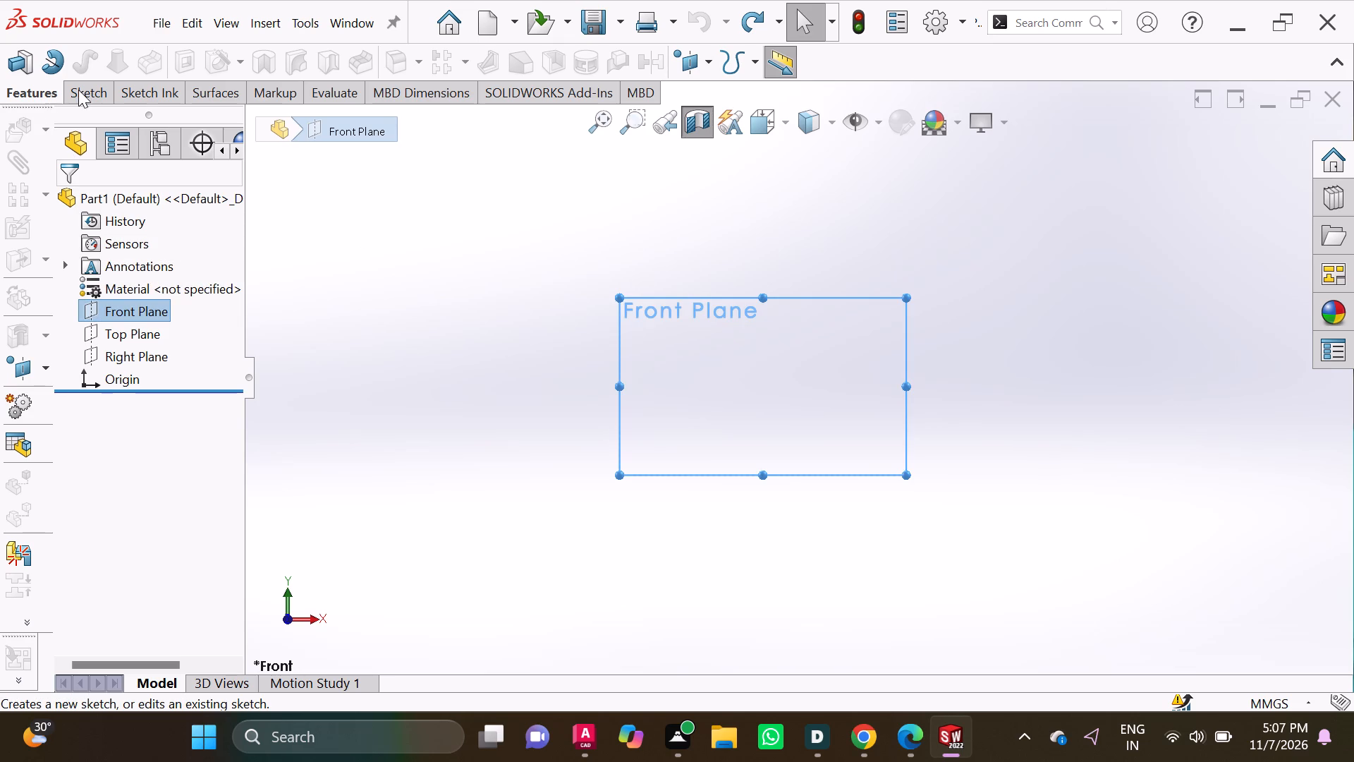
{"action": "left_click", "coordinate": [84, 90]}
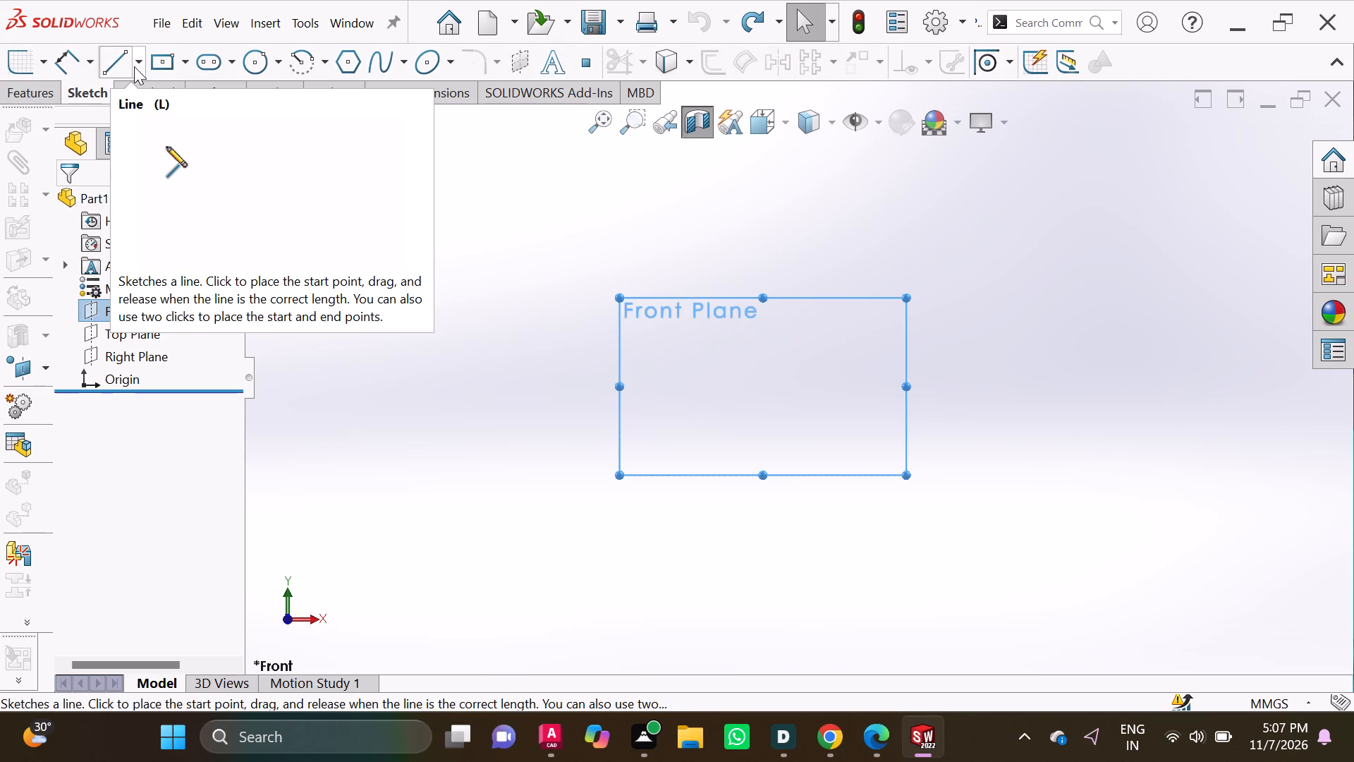
{"action": "left_click", "coordinate": [135, 66]}
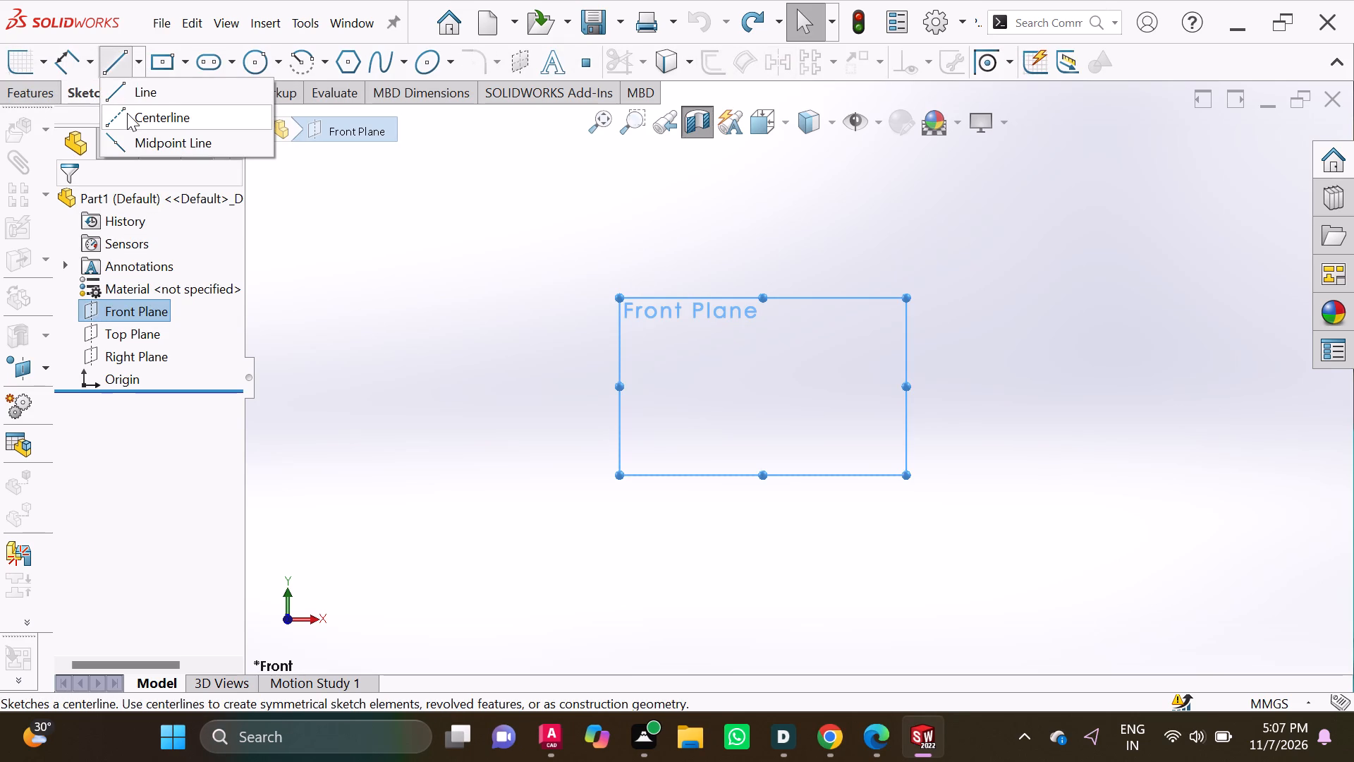
{"action": "left_click", "coordinate": [127, 113]}
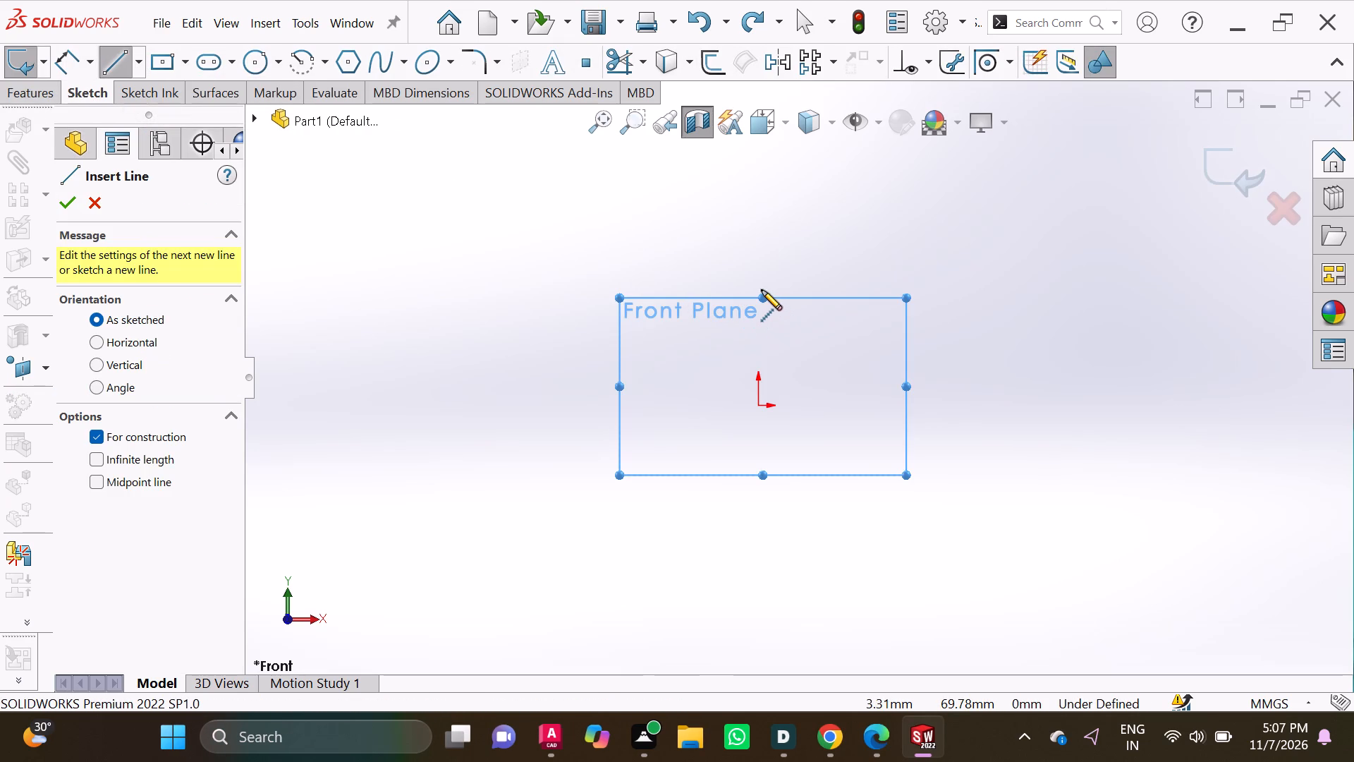
{"action": "left_click", "coordinate": [758, 243]}
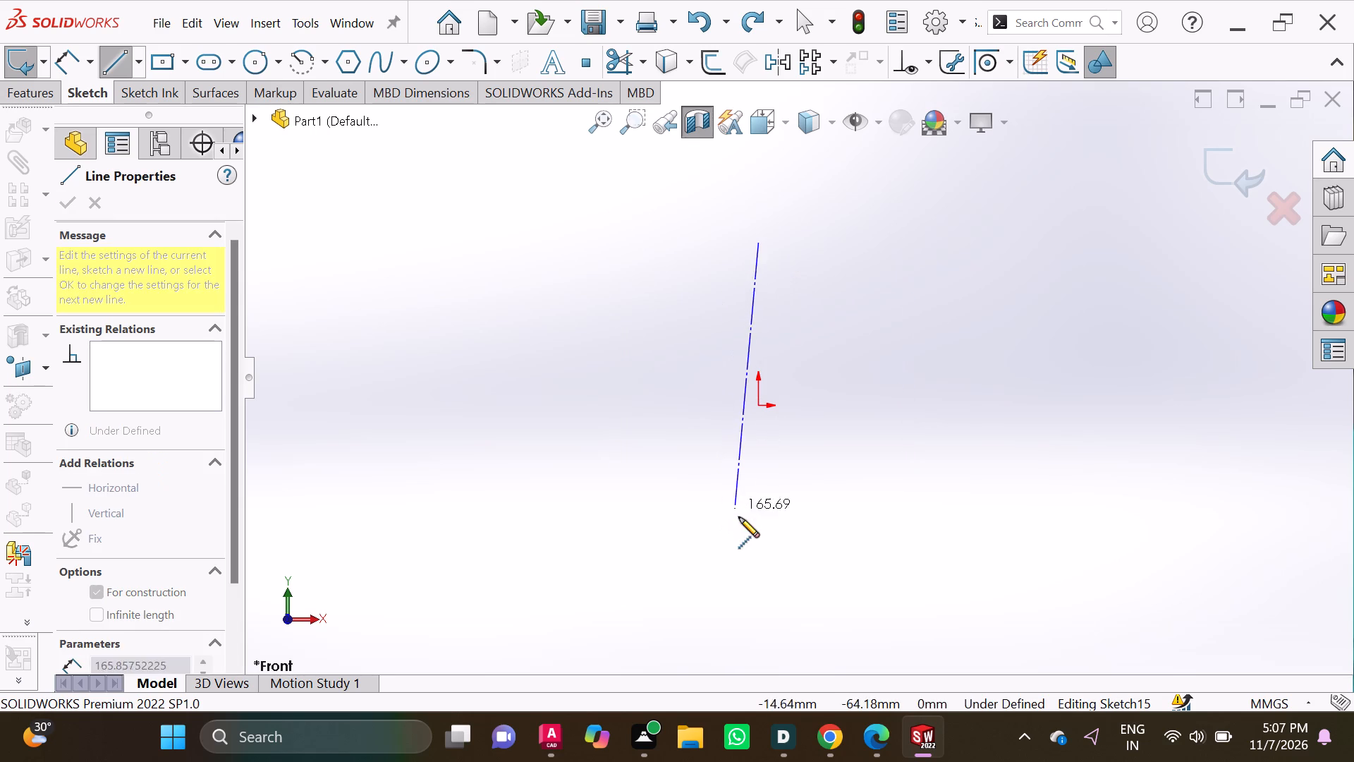
{"action": "left_click", "coordinate": [760, 572]}
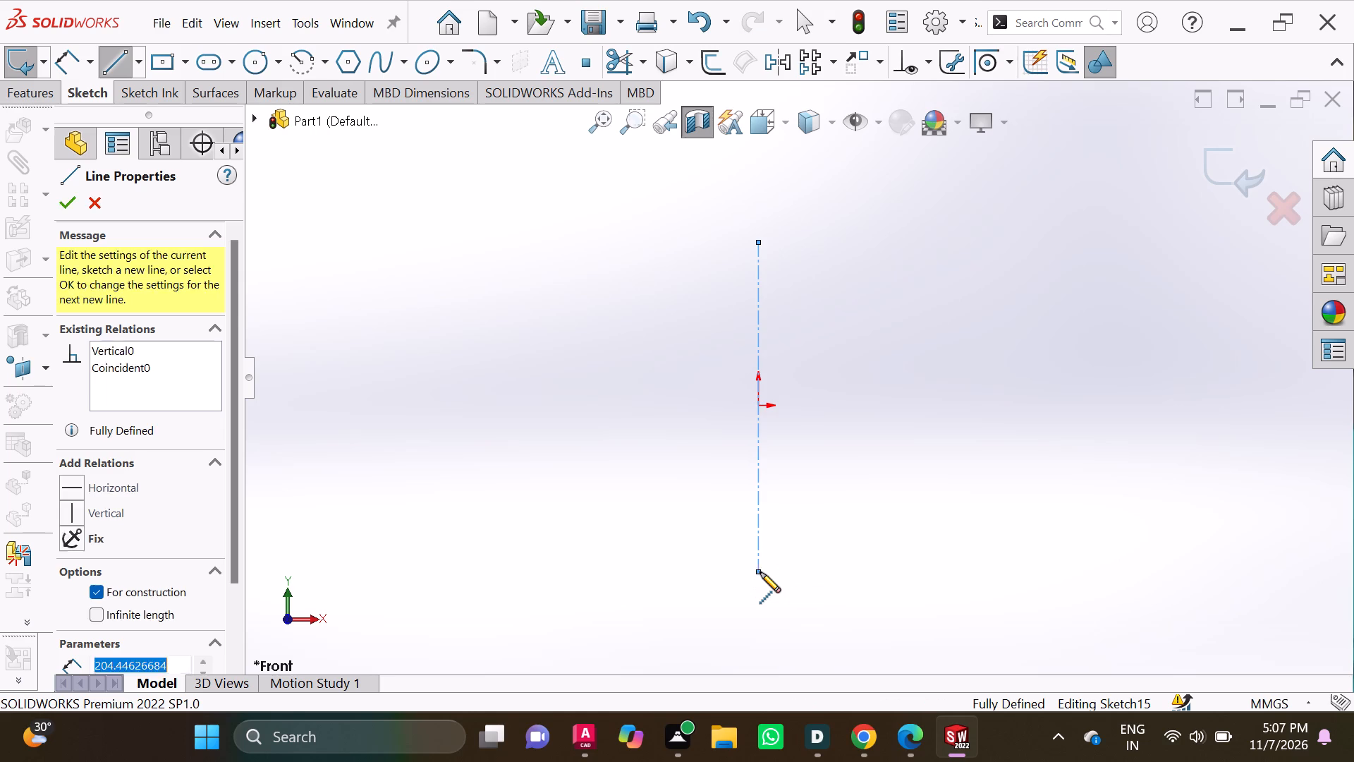
{"action": "key", "text": "Escape"}
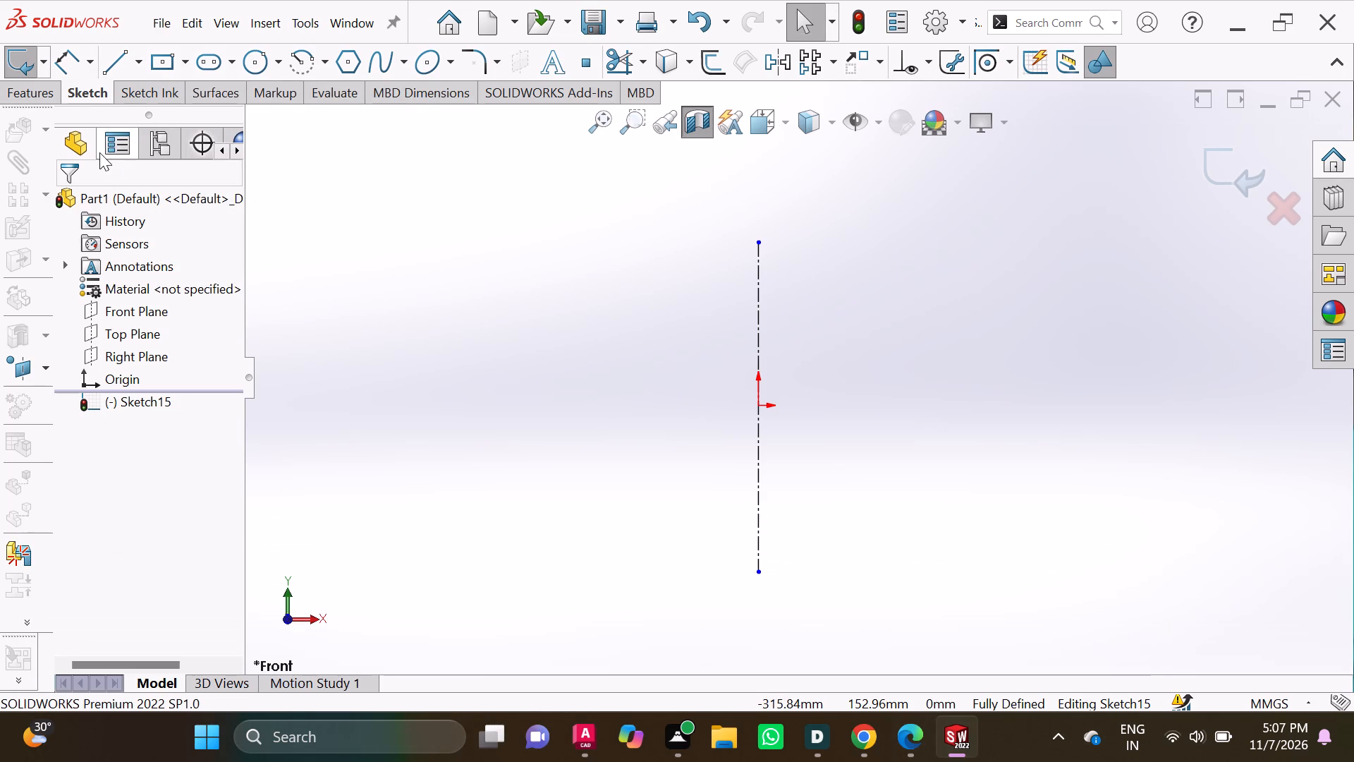
Sketch a horizontal centerline through the origin, extending well past the vertical centerline on both sides.
{"action": "left_click", "coordinate": [132, 57]}
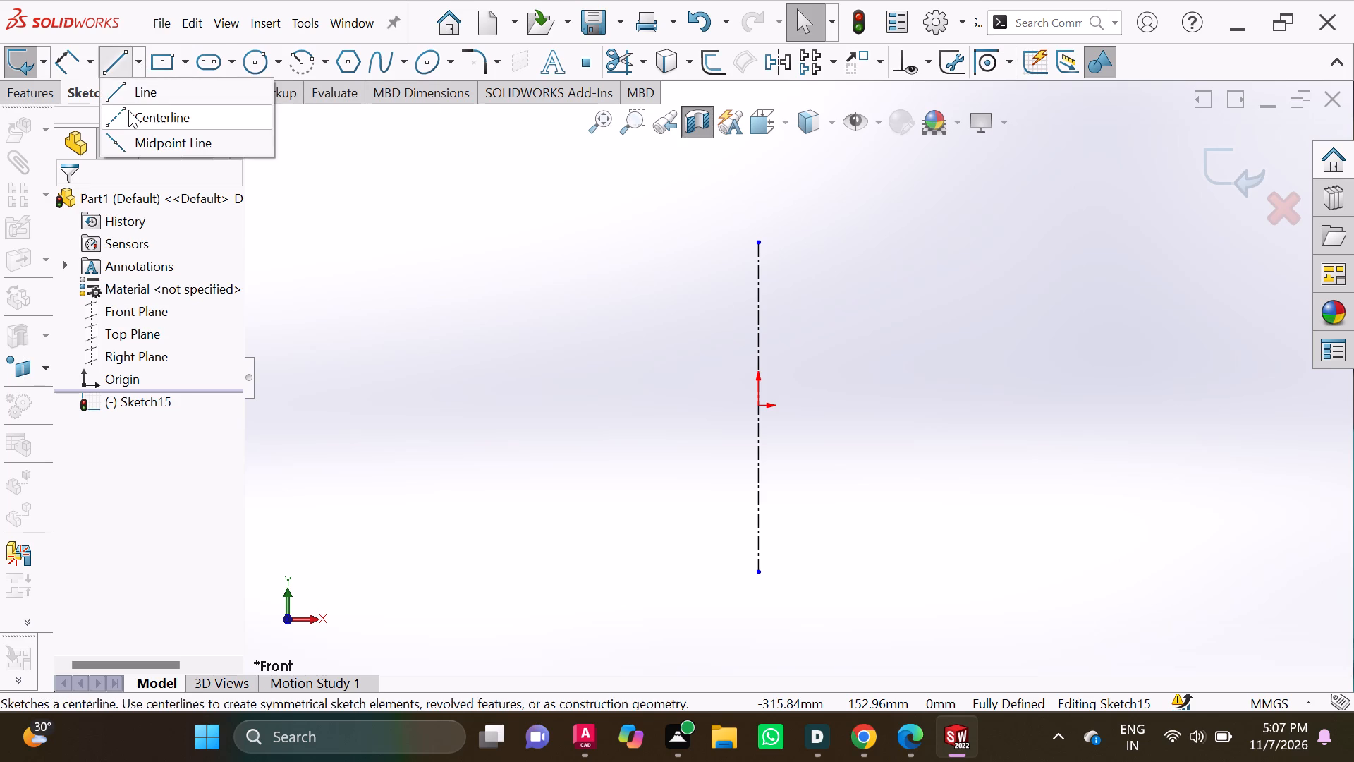
{"action": "left_click", "coordinate": [130, 110]}
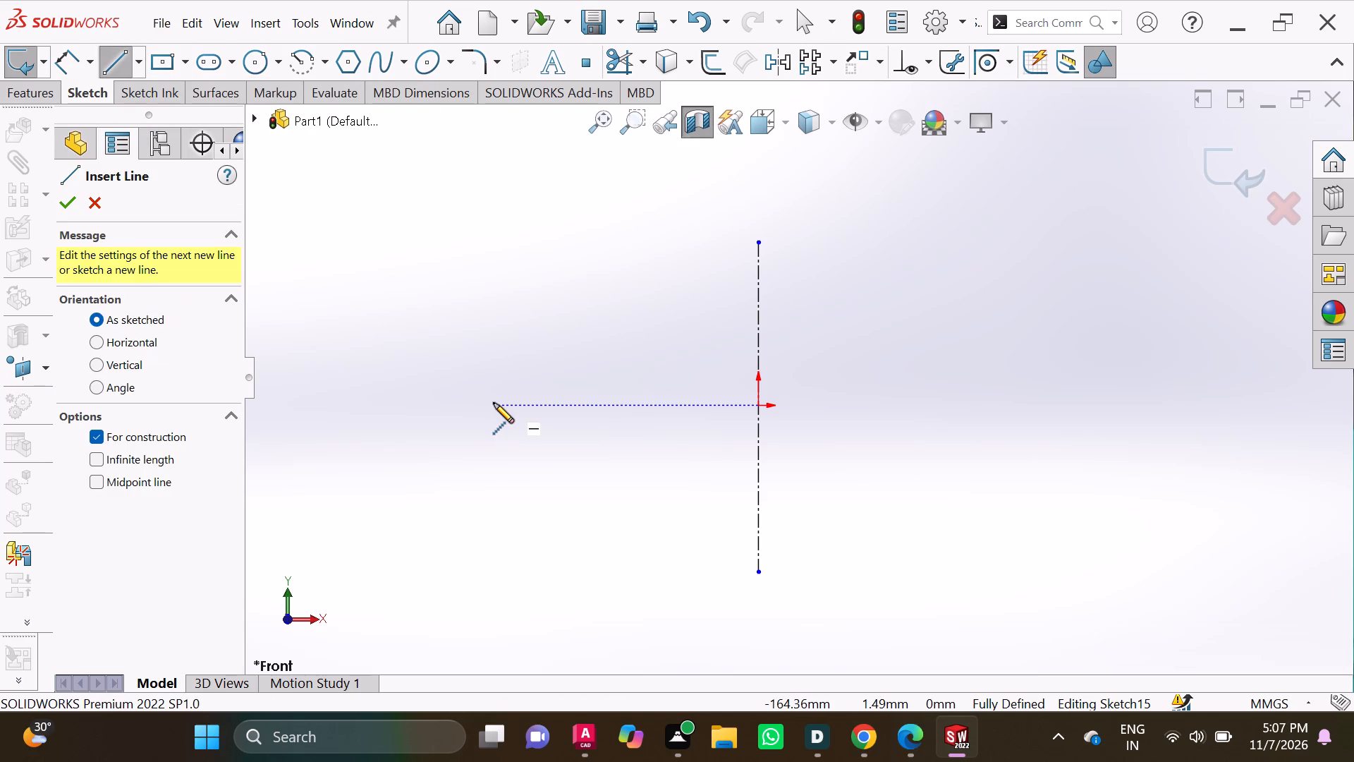
{"action": "left_click", "coordinate": [494, 403]}
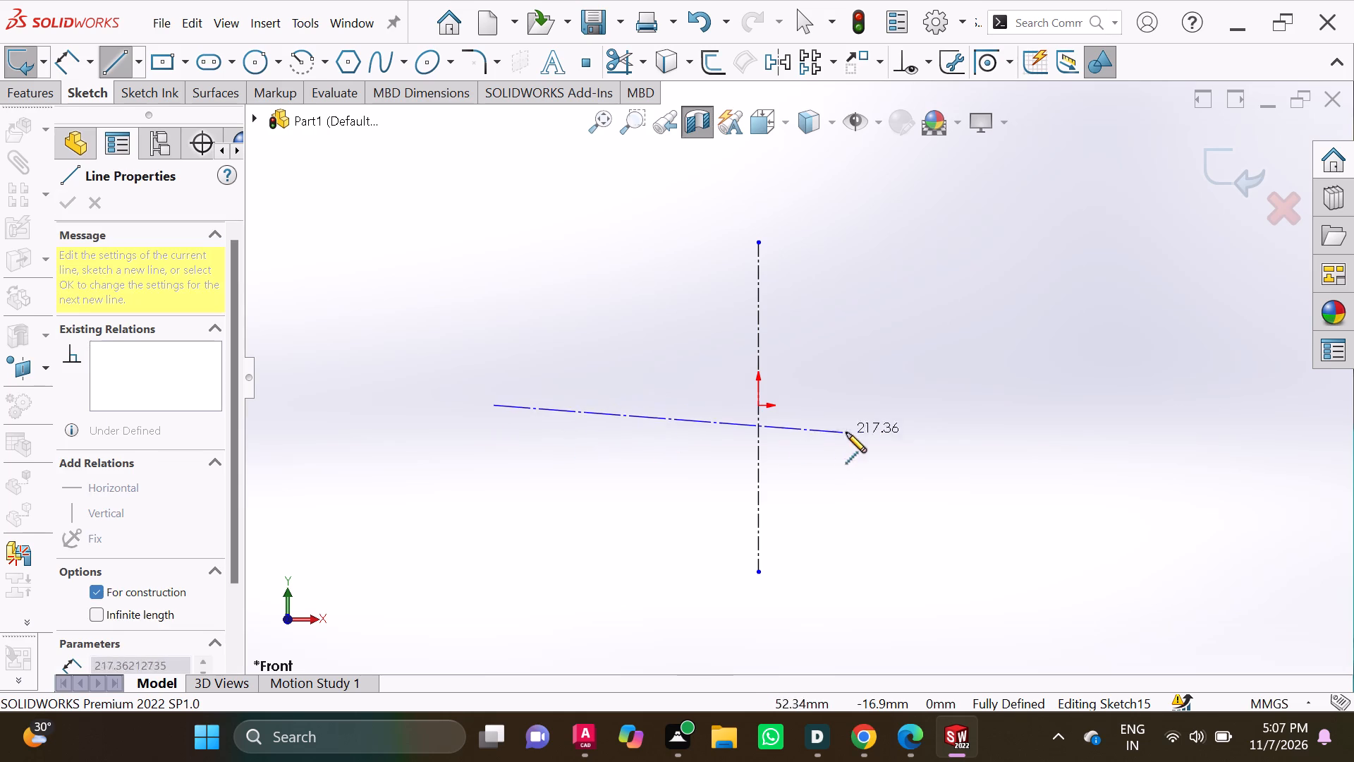
{"action": "left_click", "coordinate": [1039, 404]}
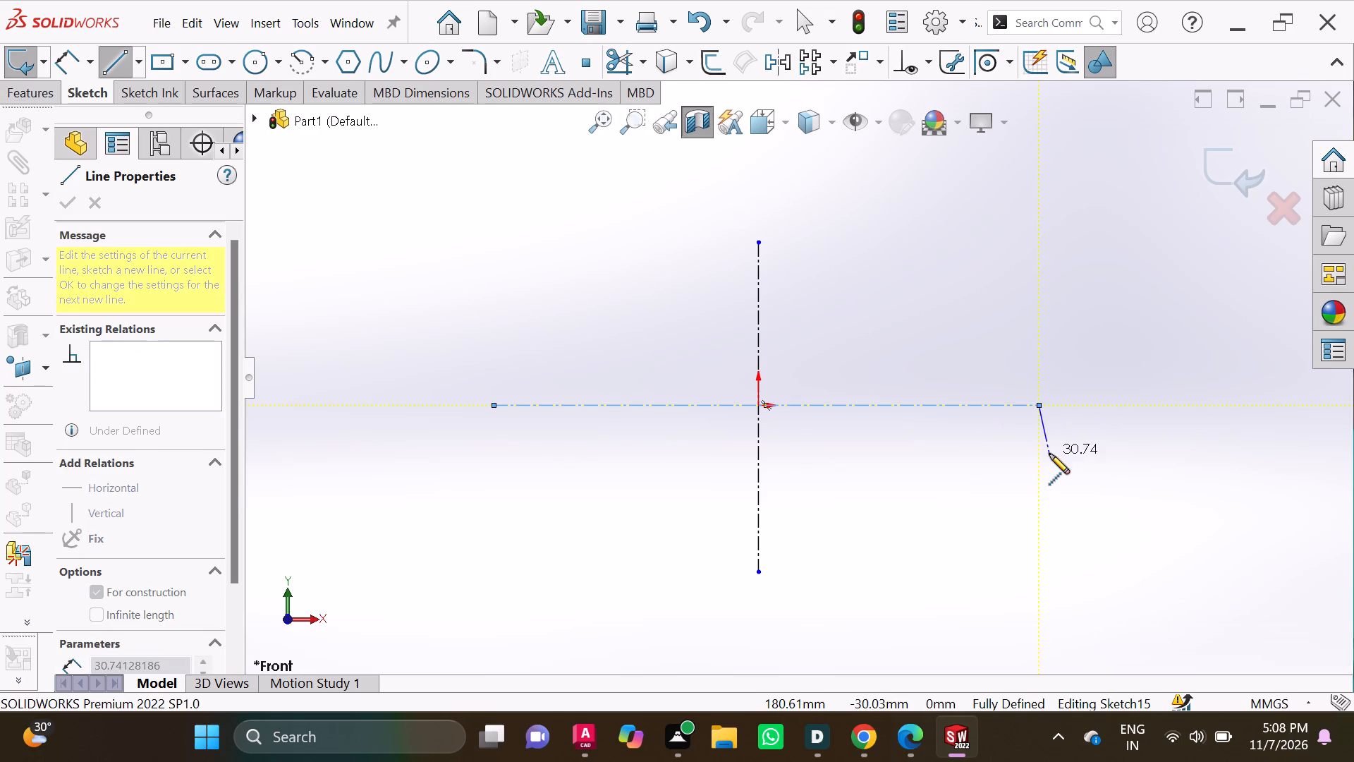
{"action": "key", "text": "Escape"}
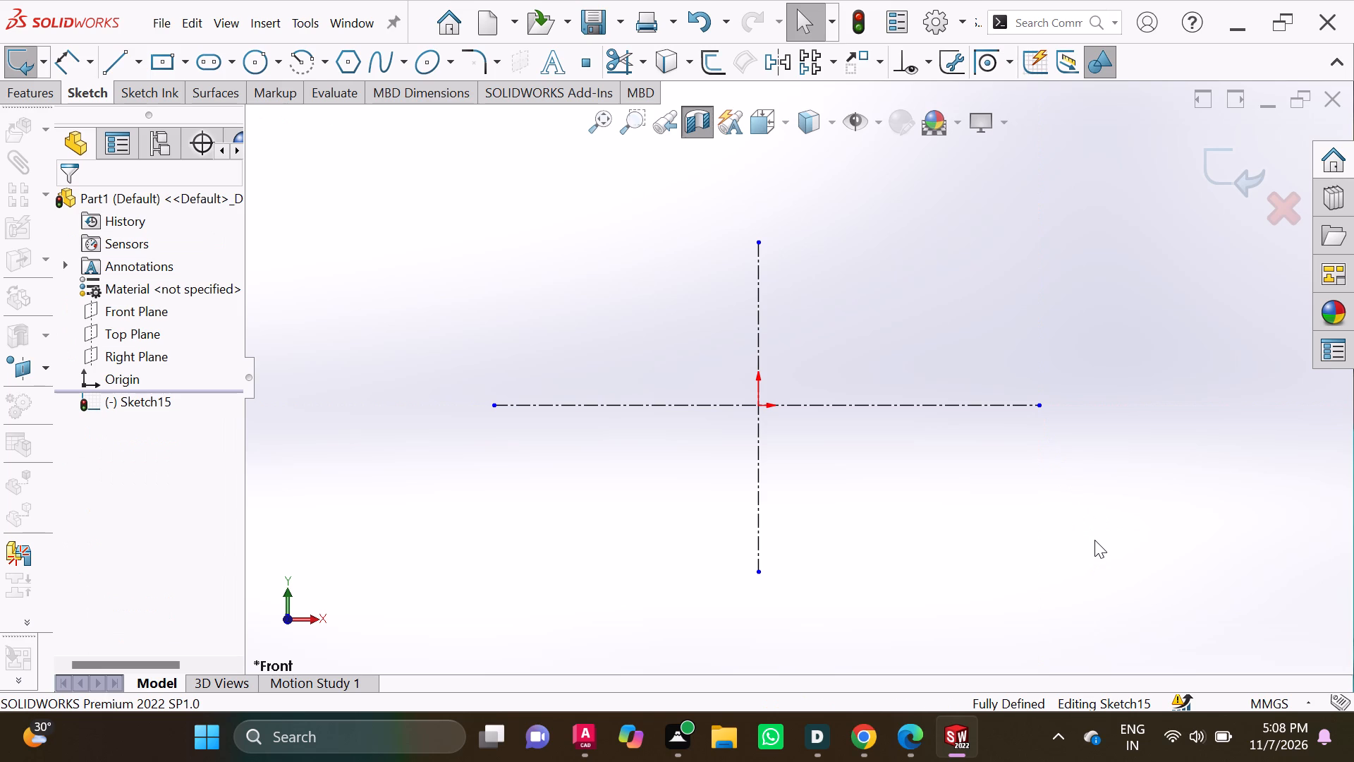
Sketch a circle centred on the origin with a radius of about 103 mm.
{"action": "left_click", "coordinate": [277, 57]}
{"action": "left_click", "coordinate": [294, 87]}
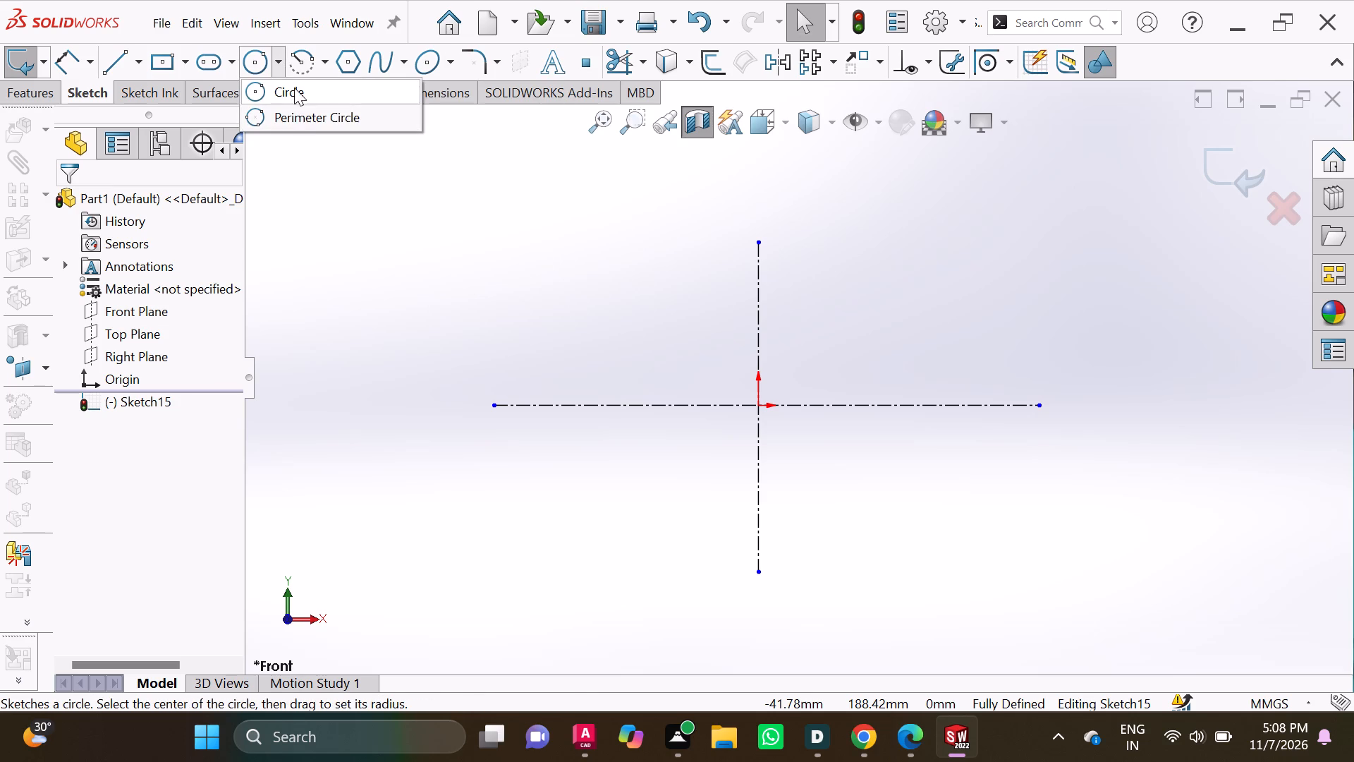
{"action": "left_click", "coordinate": [759, 404]}
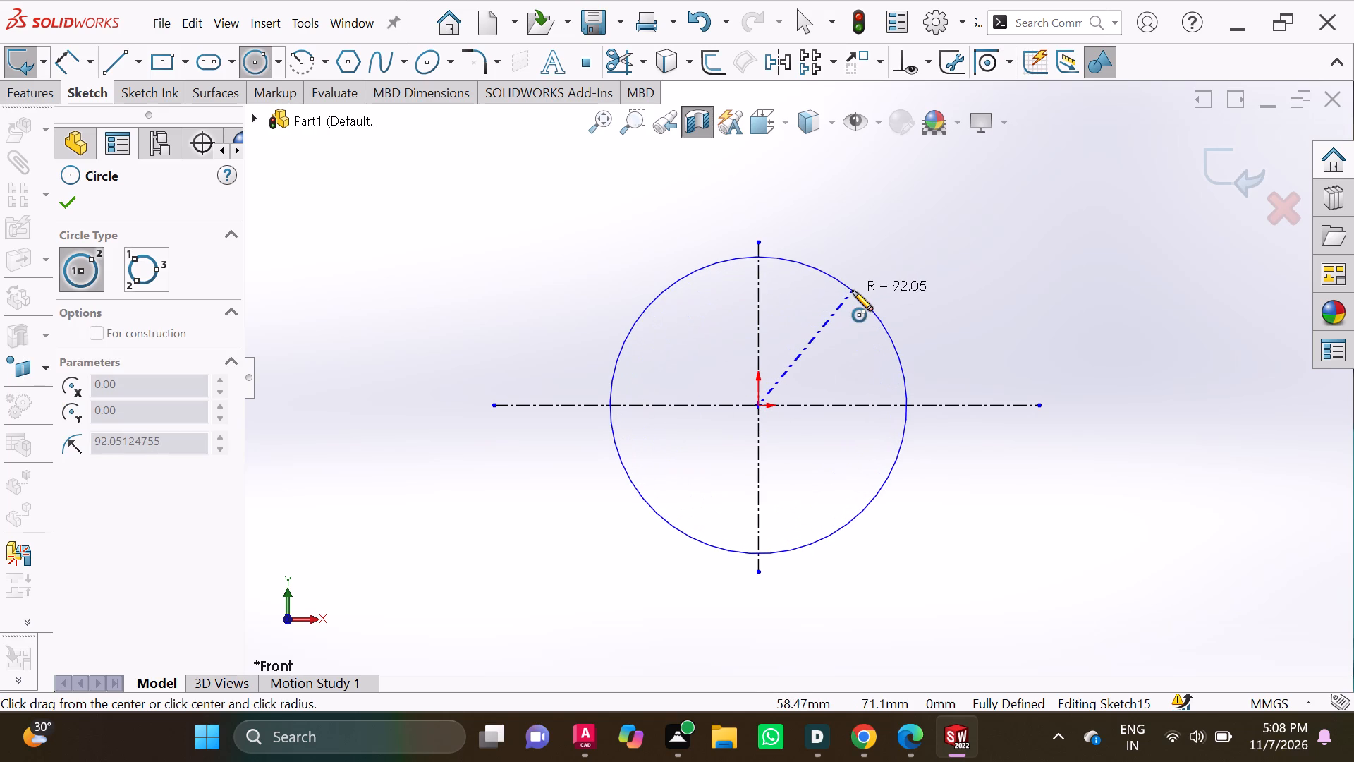
{"action": "left_click", "coordinate": [867, 280]}
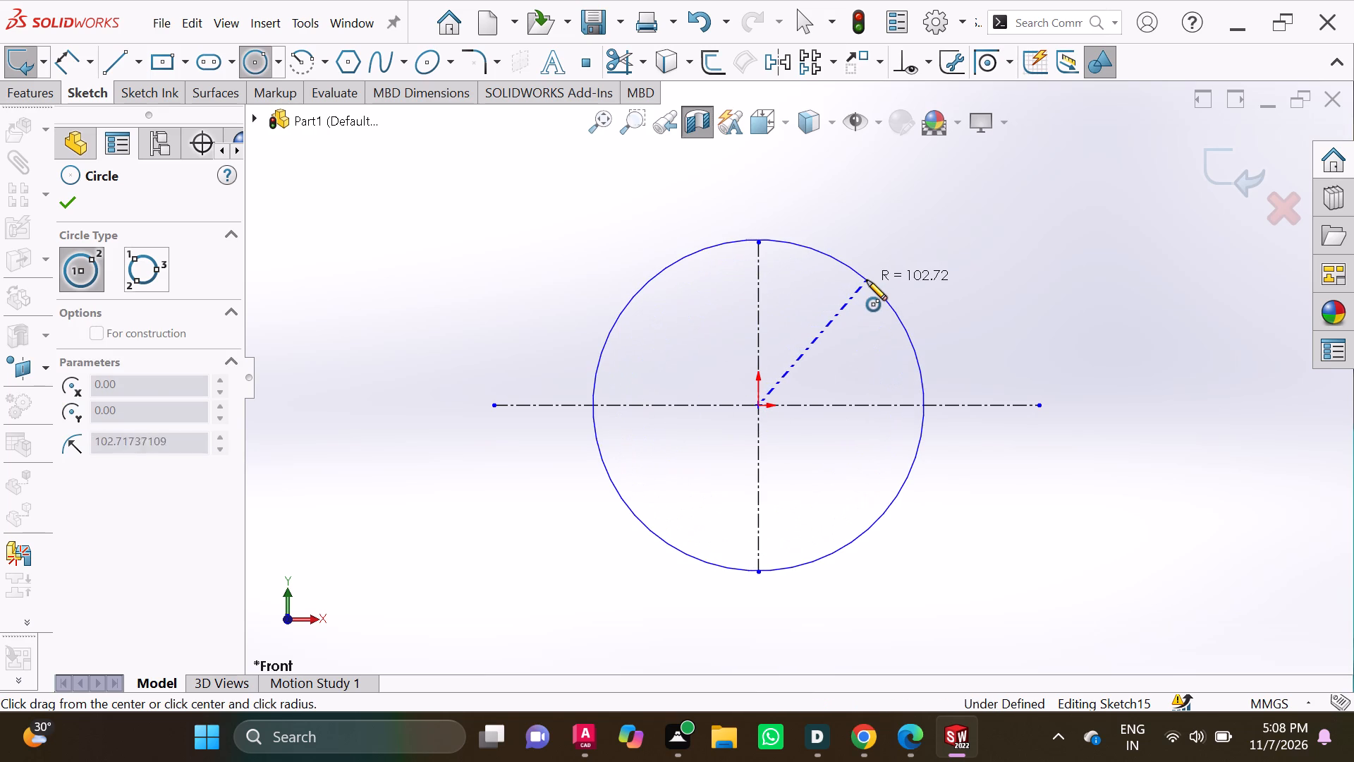
Dimension the circle's diameter as 100 mm.
{"action": "left_click", "coordinate": [72, 56]}
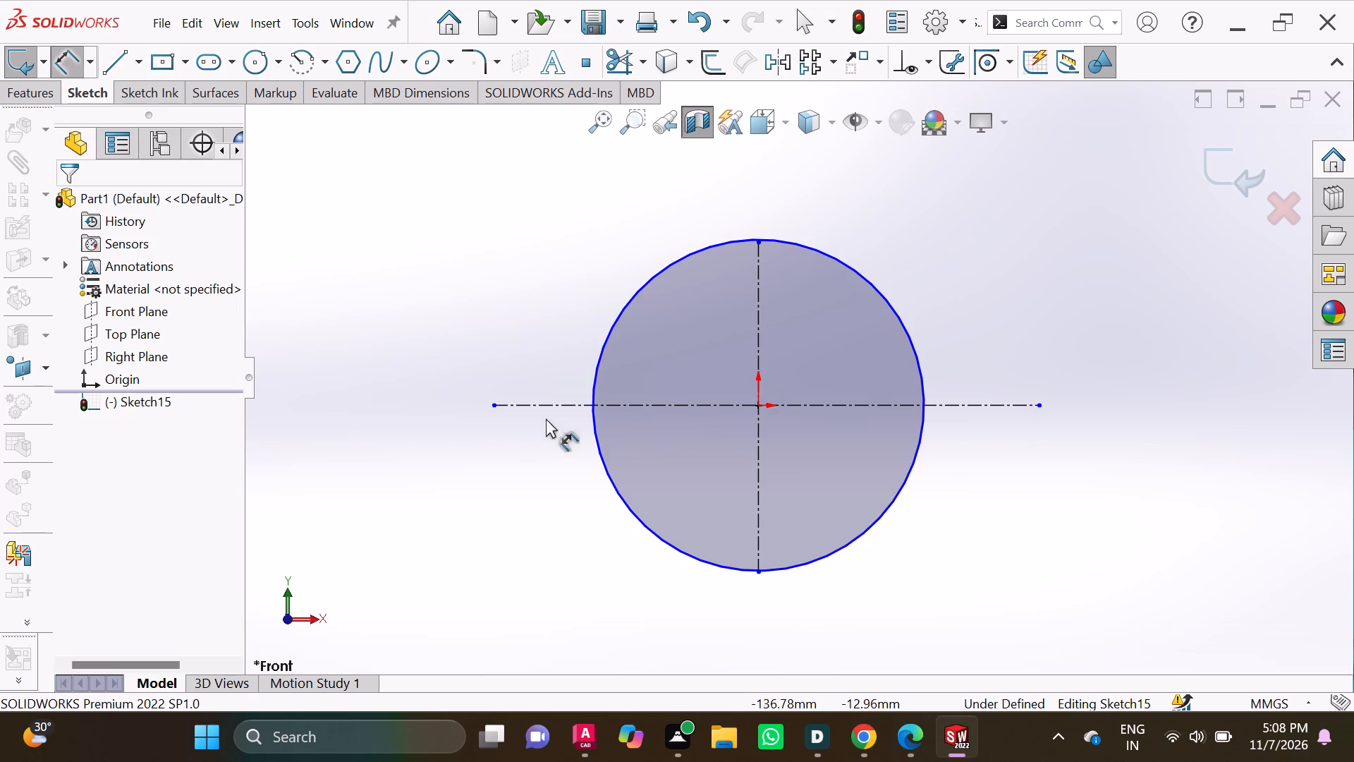
{"action": "left_click", "coordinate": [601, 349]}
{"action": "left_click", "coordinate": [483, 322]}
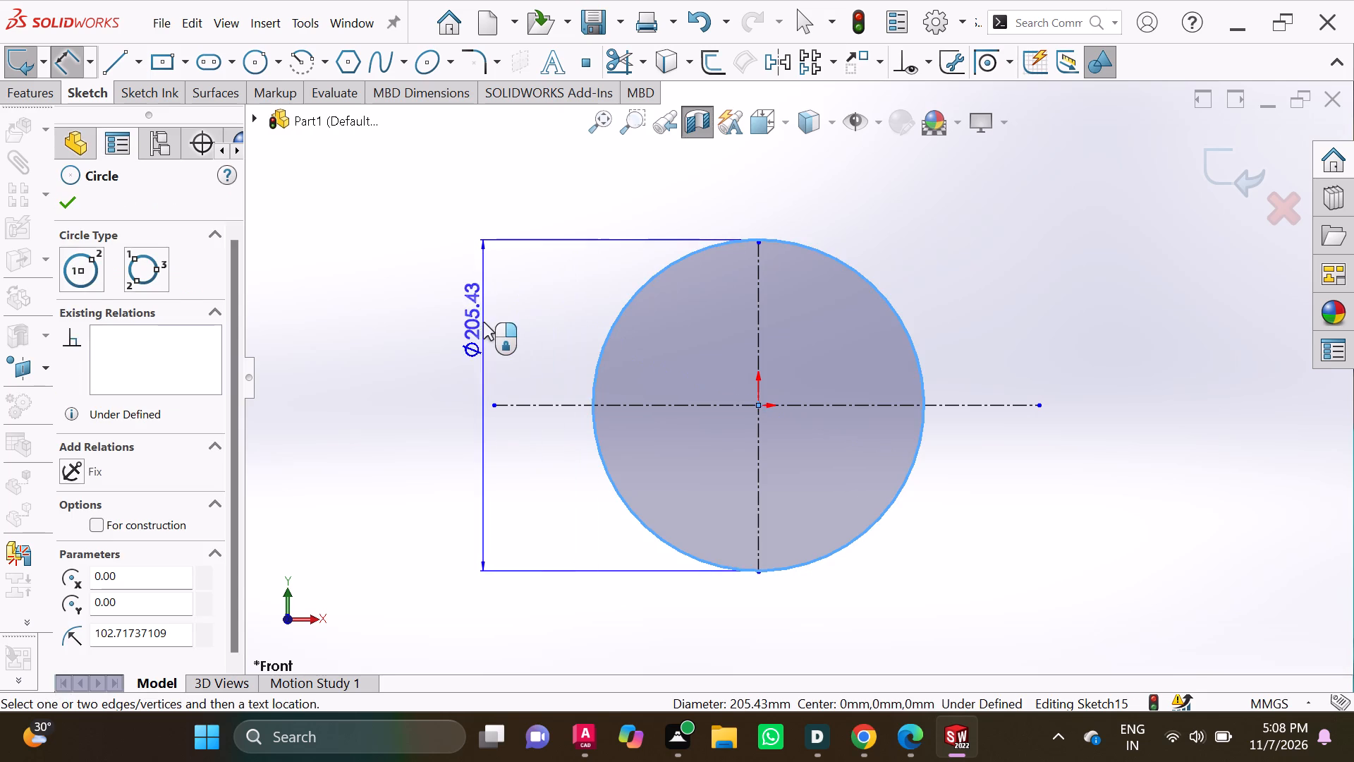
{"action": "type", "text": "100"}
{"action": "key", "text": "Return"}
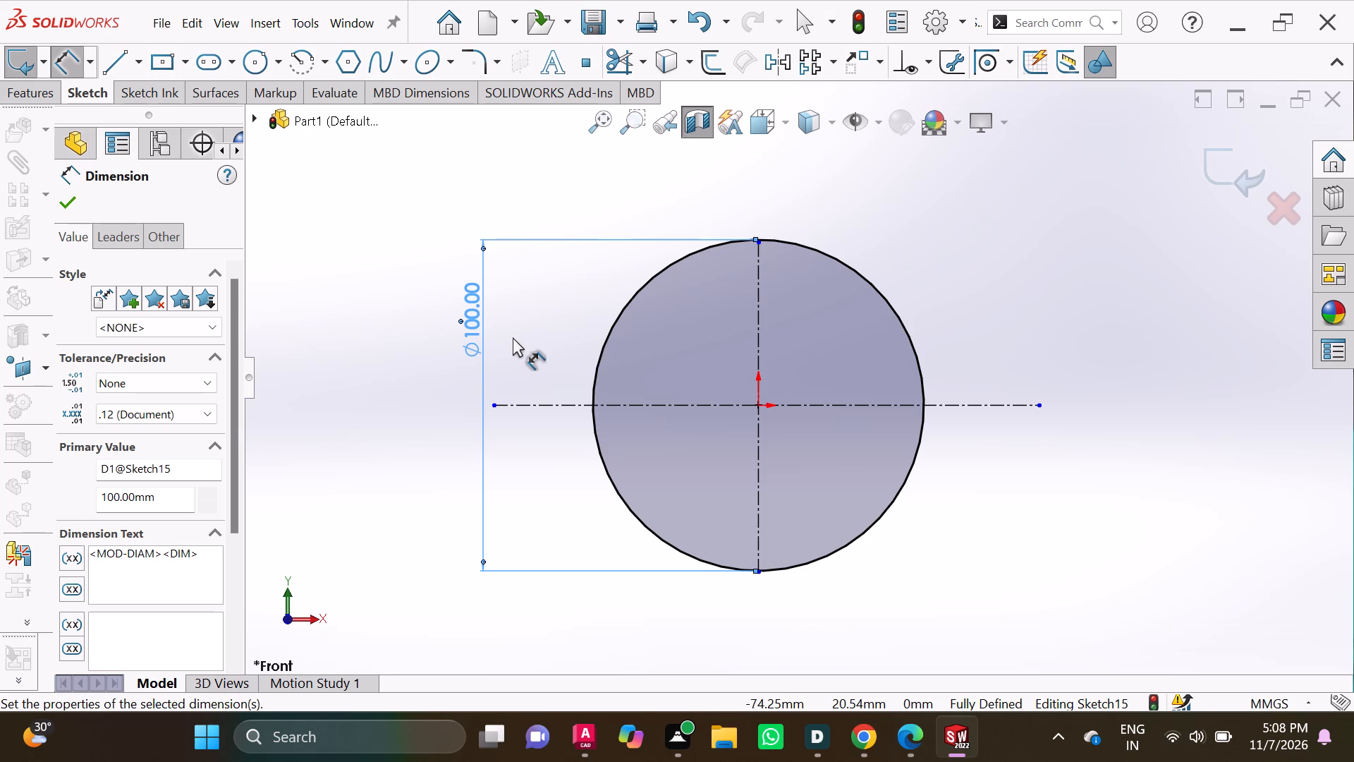
{"action": "left_click", "coordinate": [70, 202]}
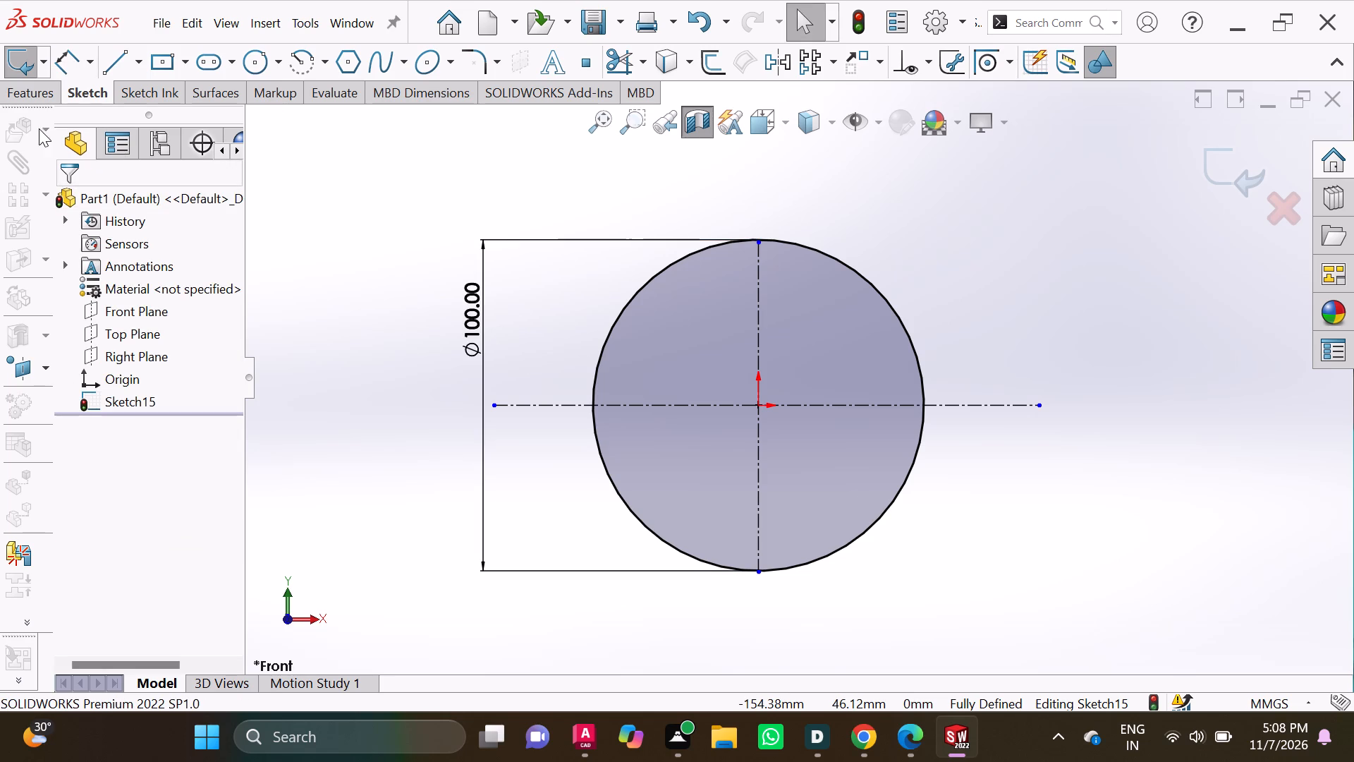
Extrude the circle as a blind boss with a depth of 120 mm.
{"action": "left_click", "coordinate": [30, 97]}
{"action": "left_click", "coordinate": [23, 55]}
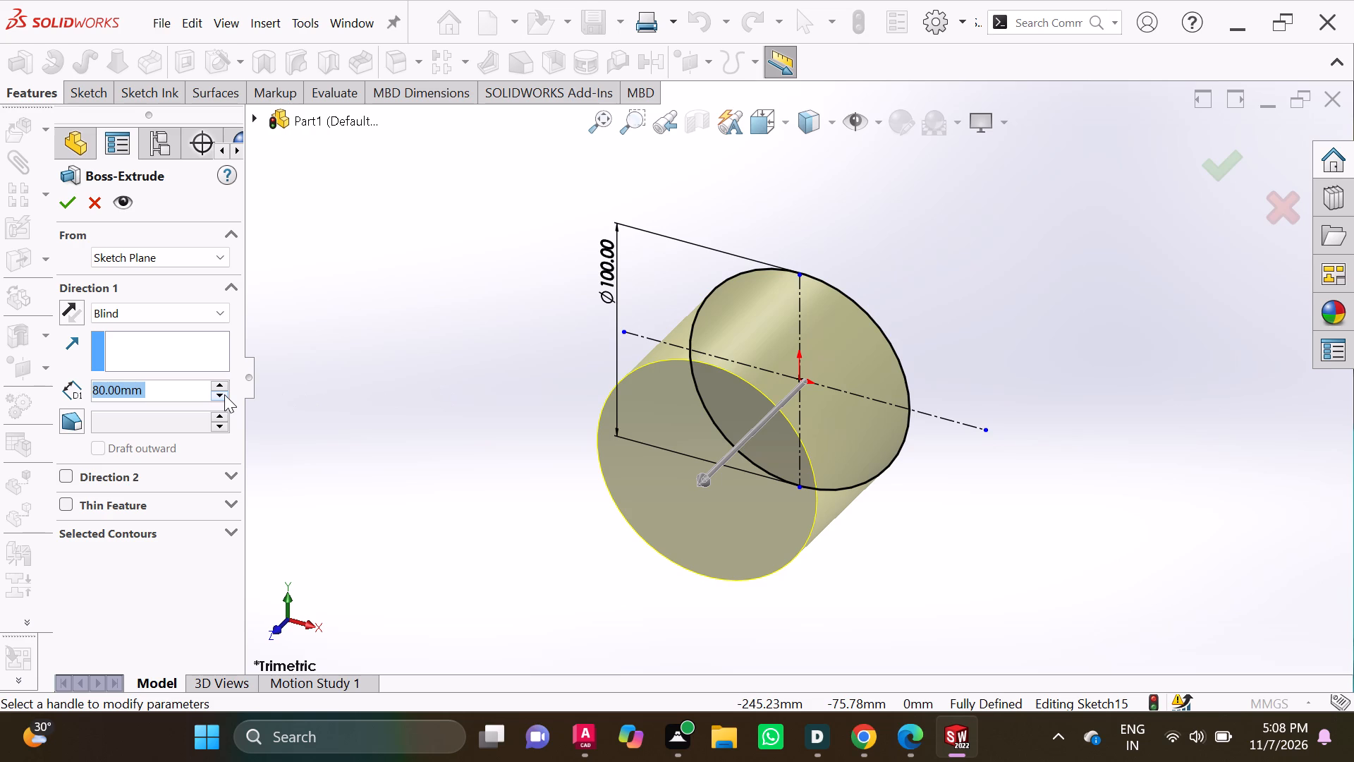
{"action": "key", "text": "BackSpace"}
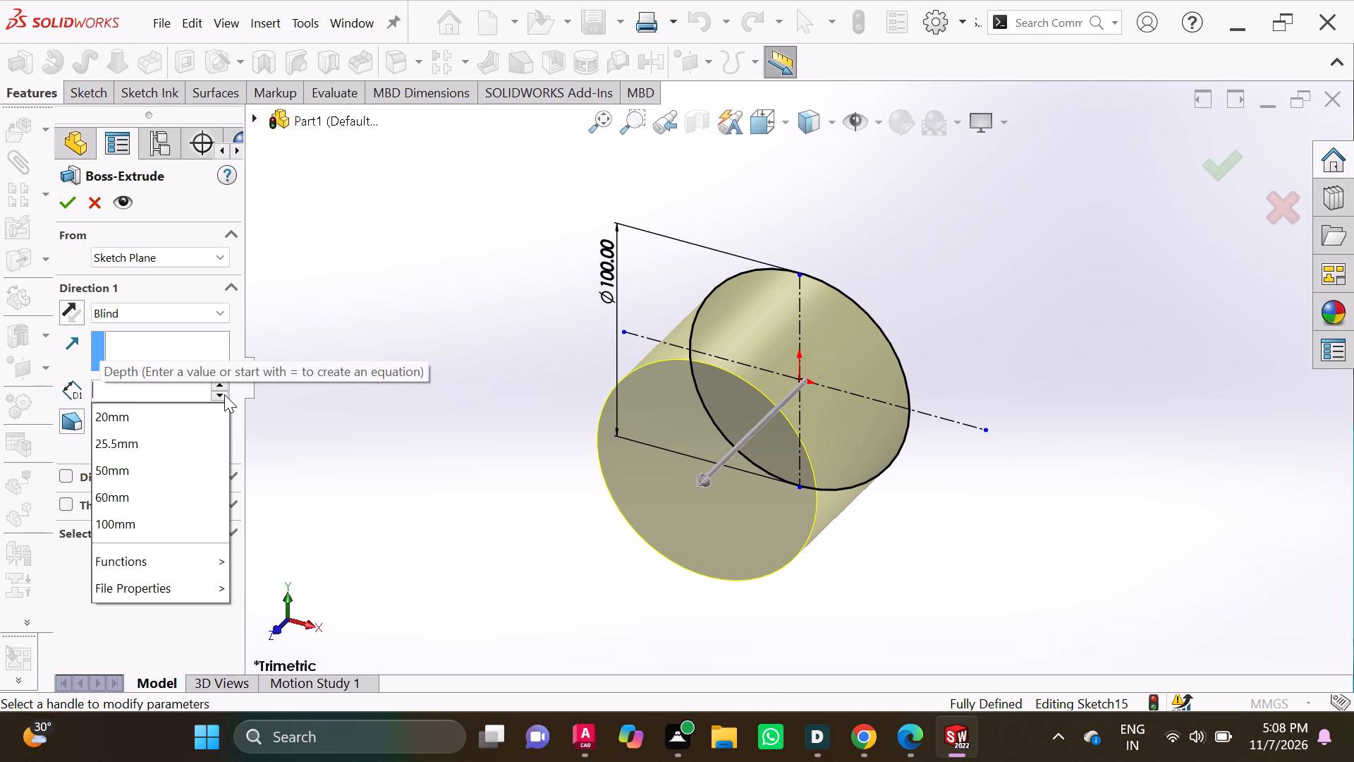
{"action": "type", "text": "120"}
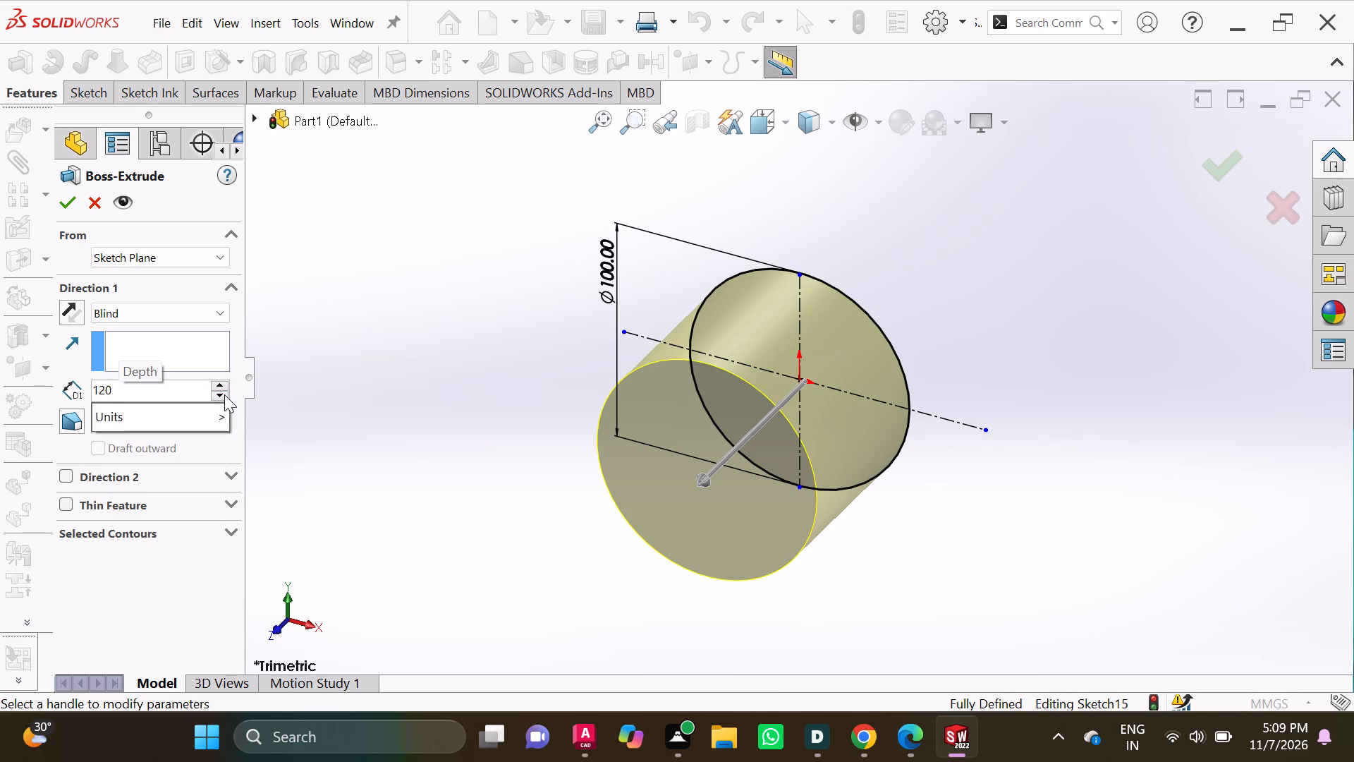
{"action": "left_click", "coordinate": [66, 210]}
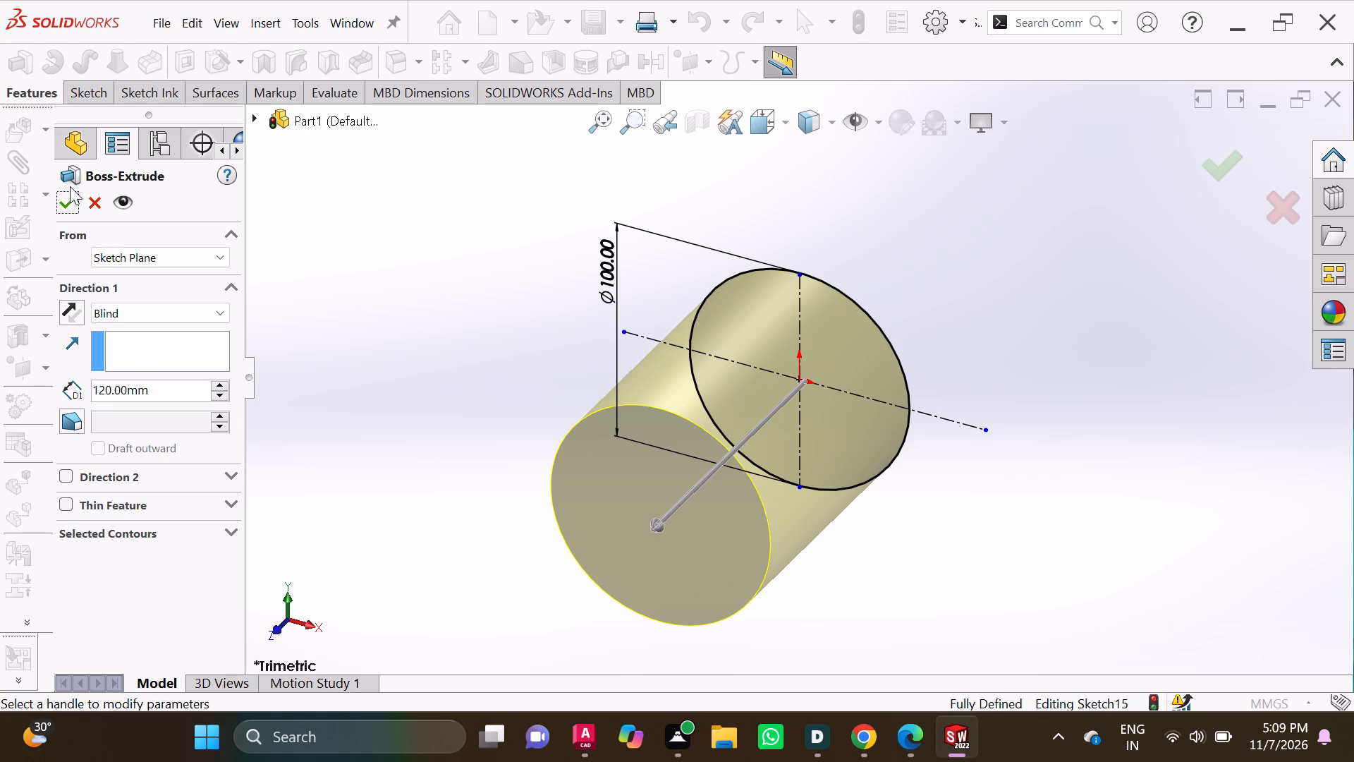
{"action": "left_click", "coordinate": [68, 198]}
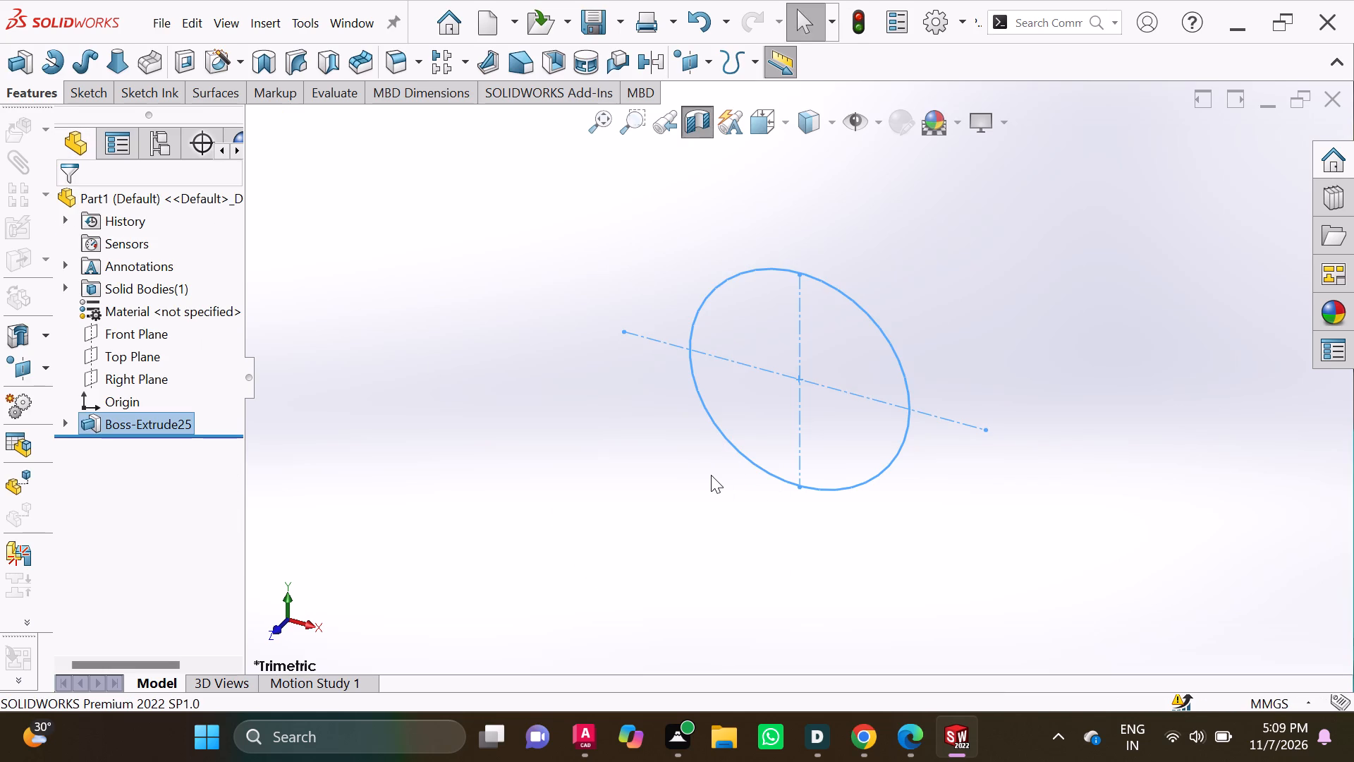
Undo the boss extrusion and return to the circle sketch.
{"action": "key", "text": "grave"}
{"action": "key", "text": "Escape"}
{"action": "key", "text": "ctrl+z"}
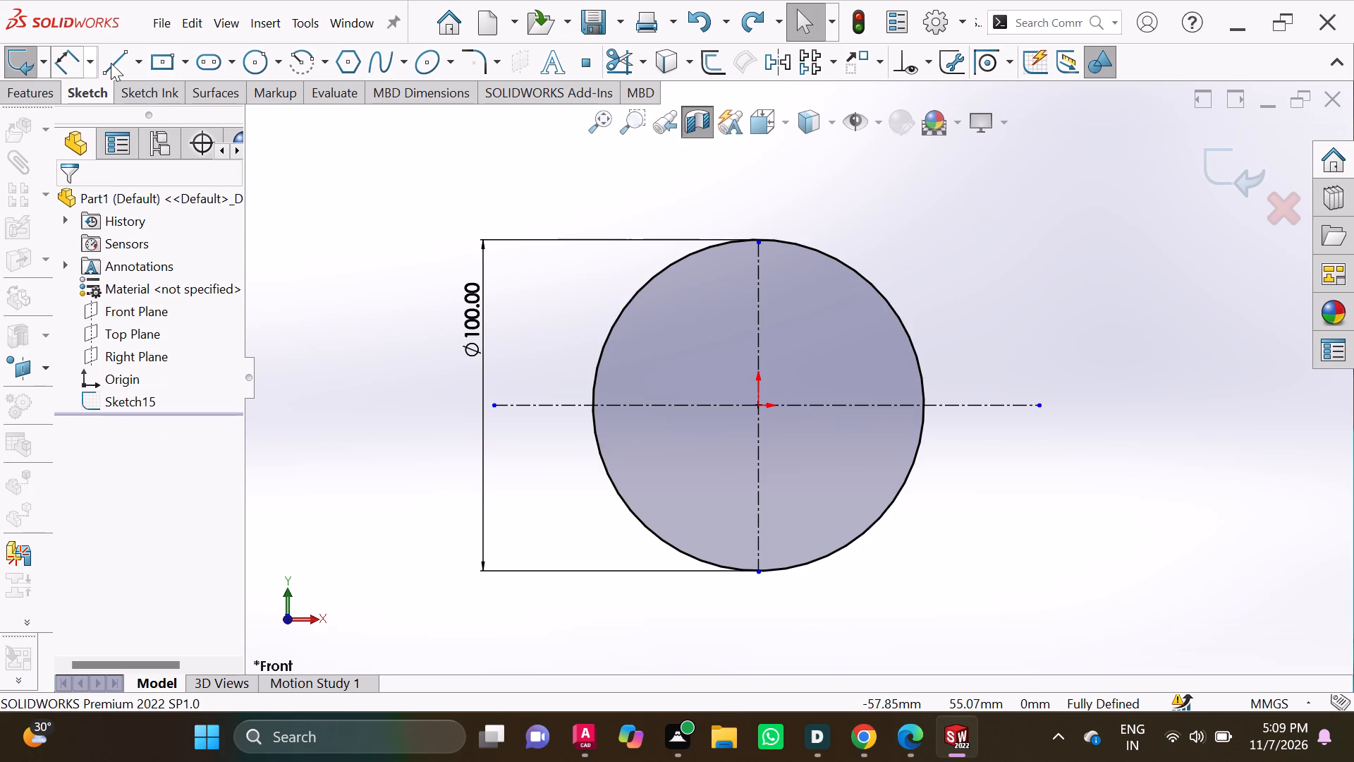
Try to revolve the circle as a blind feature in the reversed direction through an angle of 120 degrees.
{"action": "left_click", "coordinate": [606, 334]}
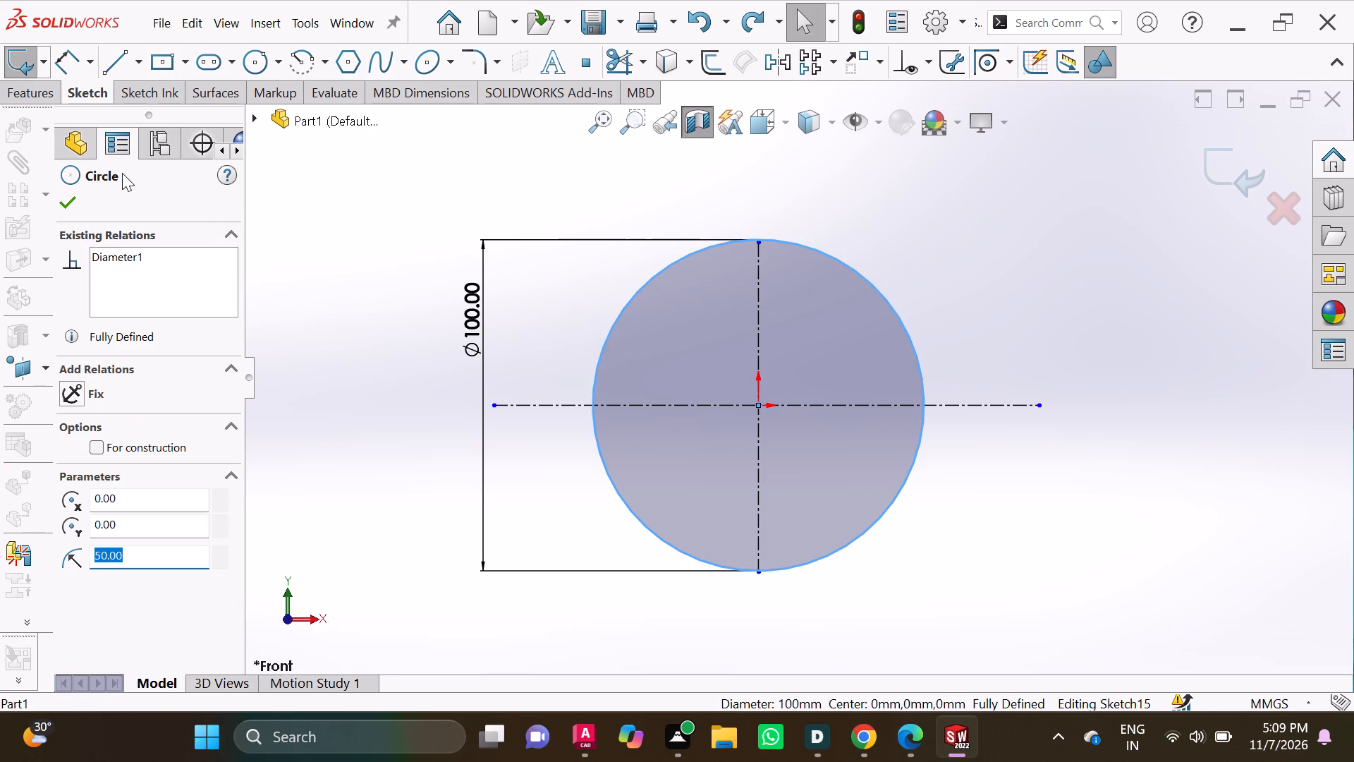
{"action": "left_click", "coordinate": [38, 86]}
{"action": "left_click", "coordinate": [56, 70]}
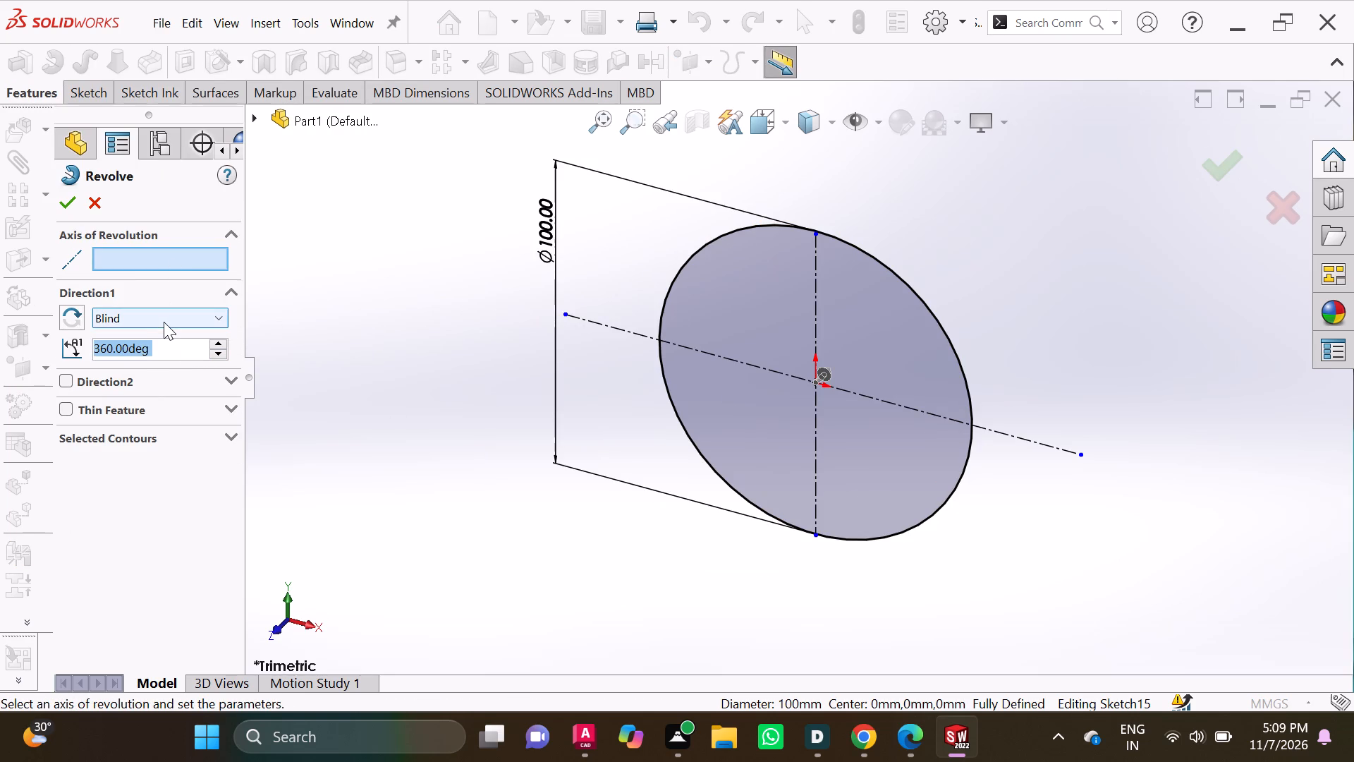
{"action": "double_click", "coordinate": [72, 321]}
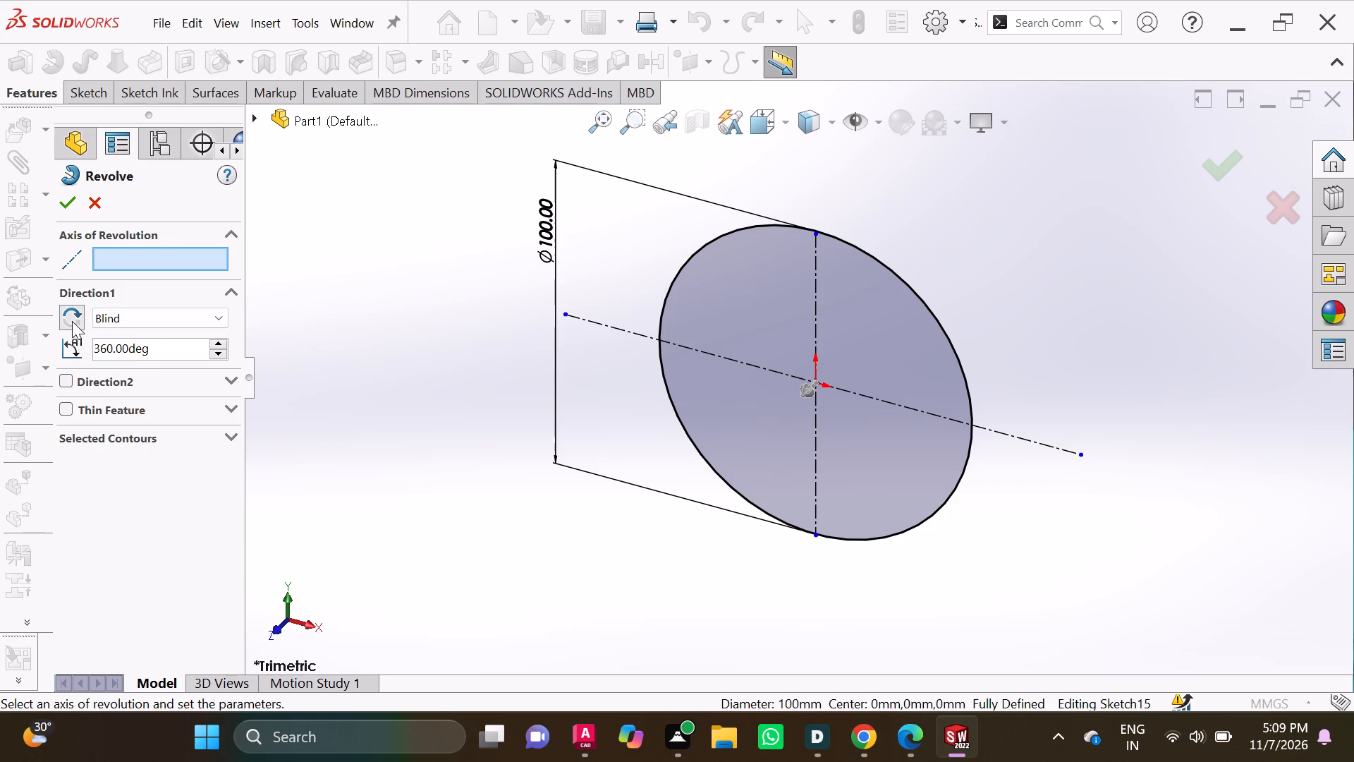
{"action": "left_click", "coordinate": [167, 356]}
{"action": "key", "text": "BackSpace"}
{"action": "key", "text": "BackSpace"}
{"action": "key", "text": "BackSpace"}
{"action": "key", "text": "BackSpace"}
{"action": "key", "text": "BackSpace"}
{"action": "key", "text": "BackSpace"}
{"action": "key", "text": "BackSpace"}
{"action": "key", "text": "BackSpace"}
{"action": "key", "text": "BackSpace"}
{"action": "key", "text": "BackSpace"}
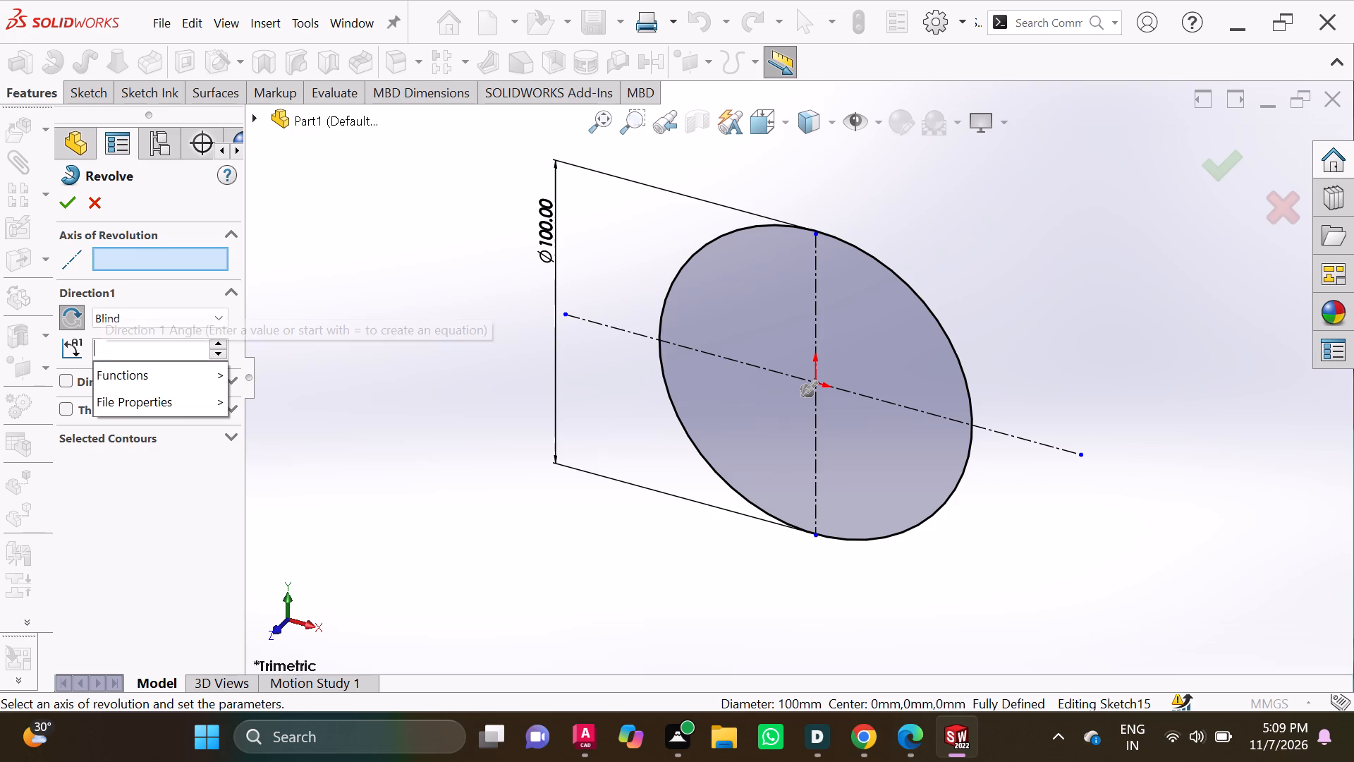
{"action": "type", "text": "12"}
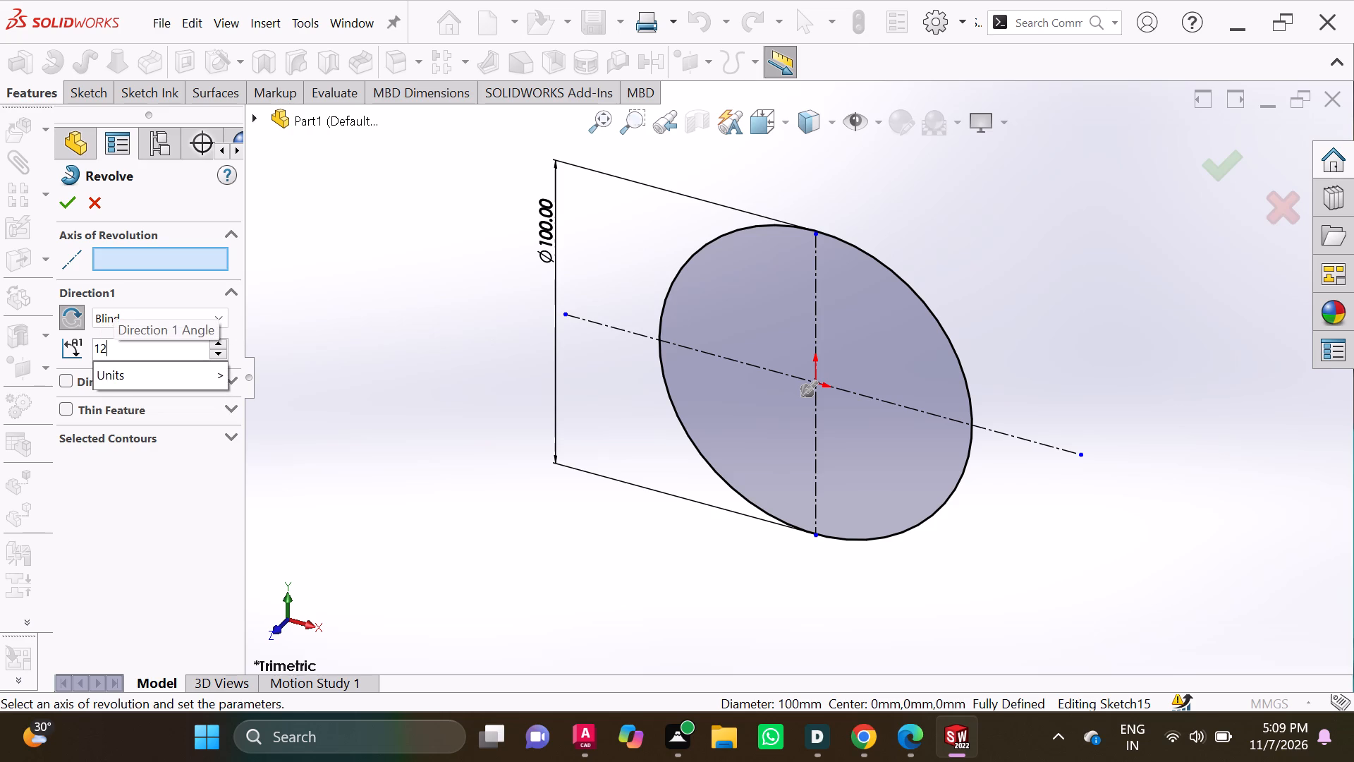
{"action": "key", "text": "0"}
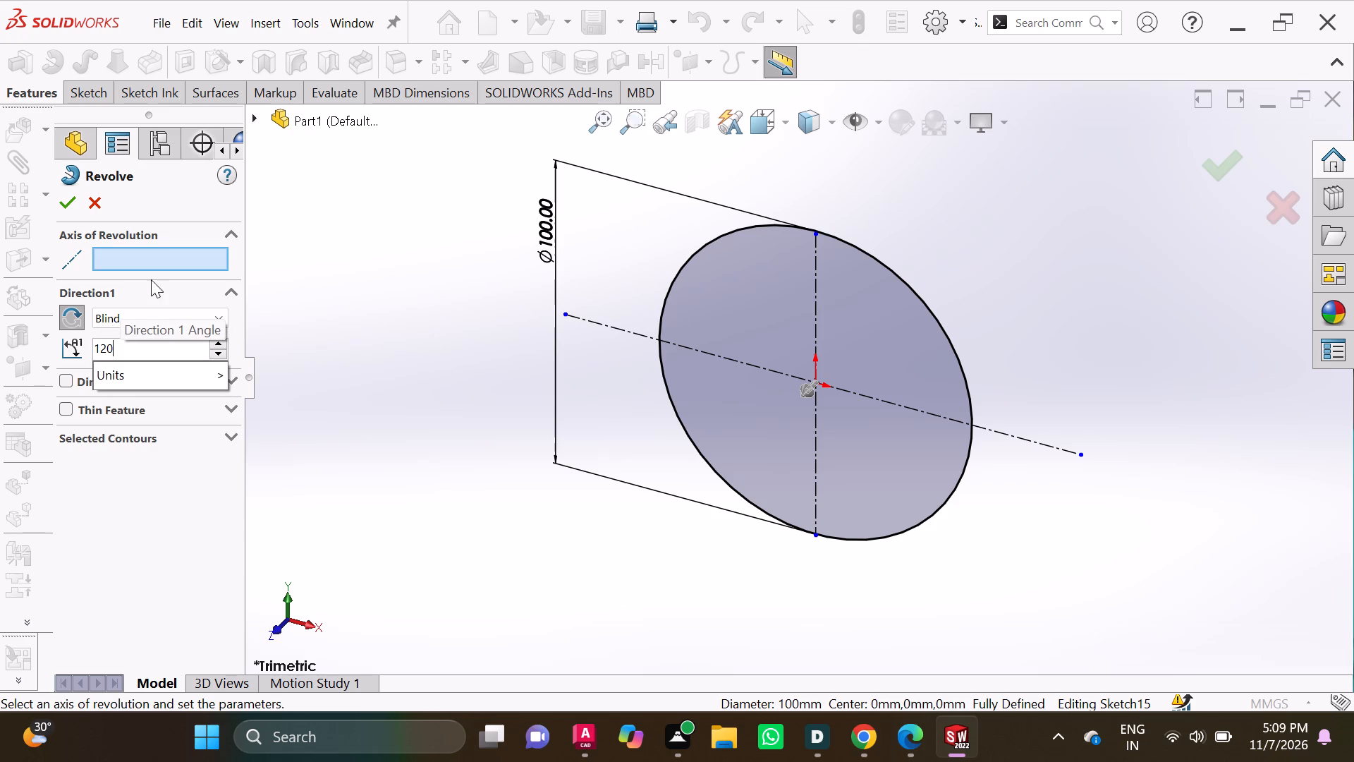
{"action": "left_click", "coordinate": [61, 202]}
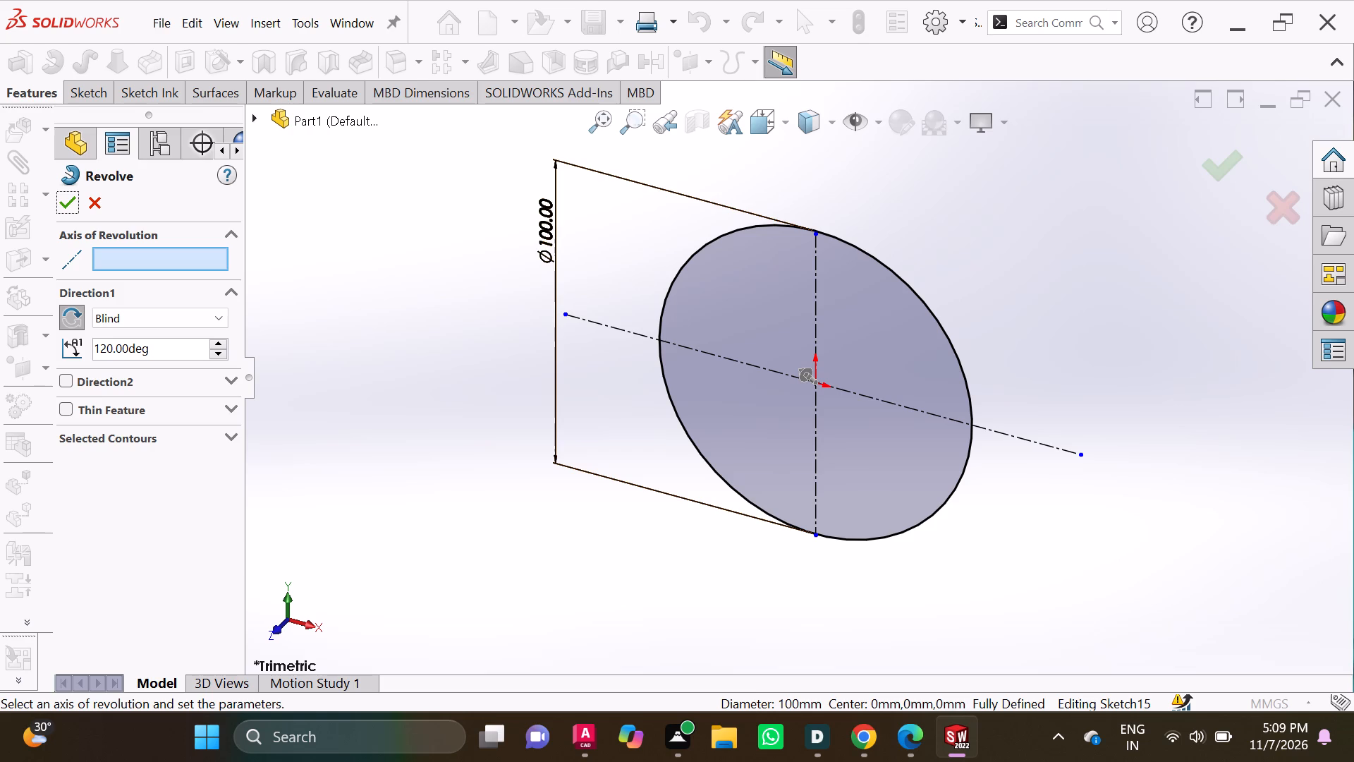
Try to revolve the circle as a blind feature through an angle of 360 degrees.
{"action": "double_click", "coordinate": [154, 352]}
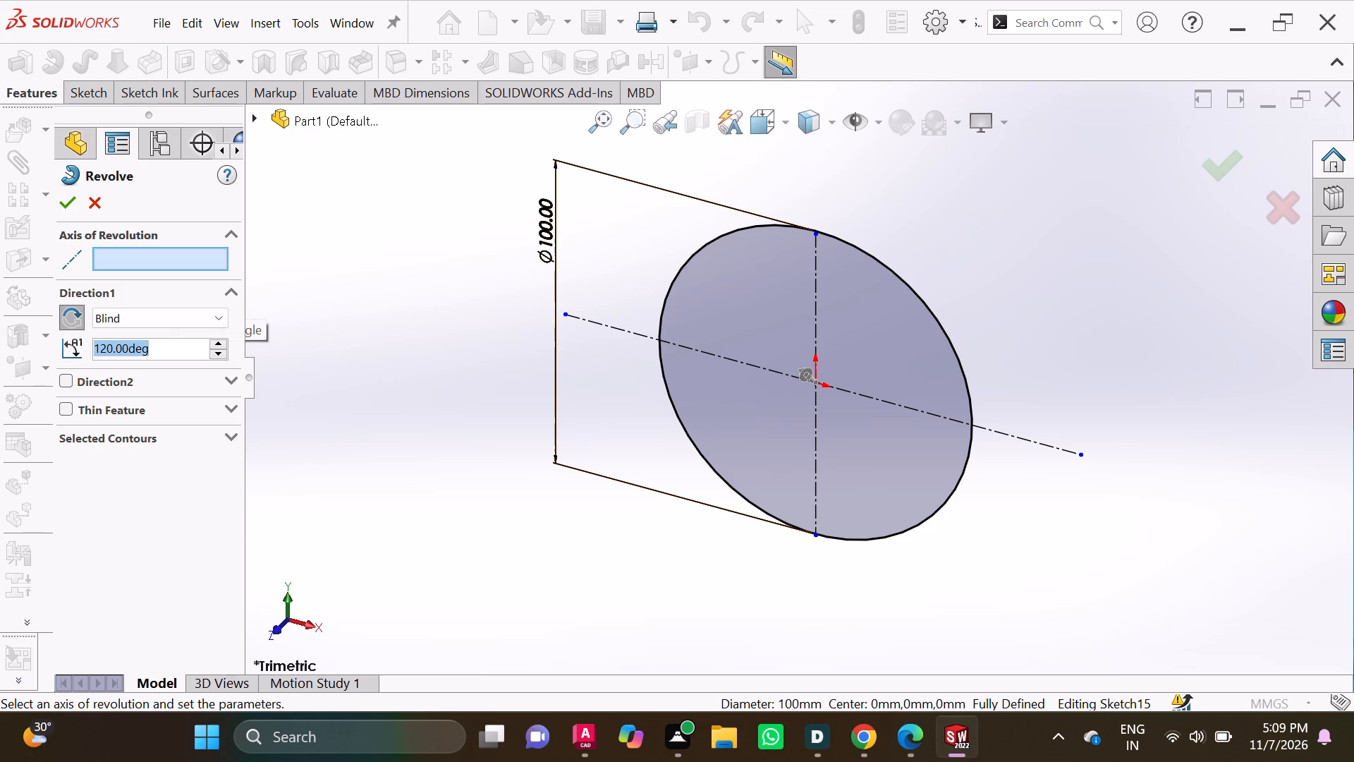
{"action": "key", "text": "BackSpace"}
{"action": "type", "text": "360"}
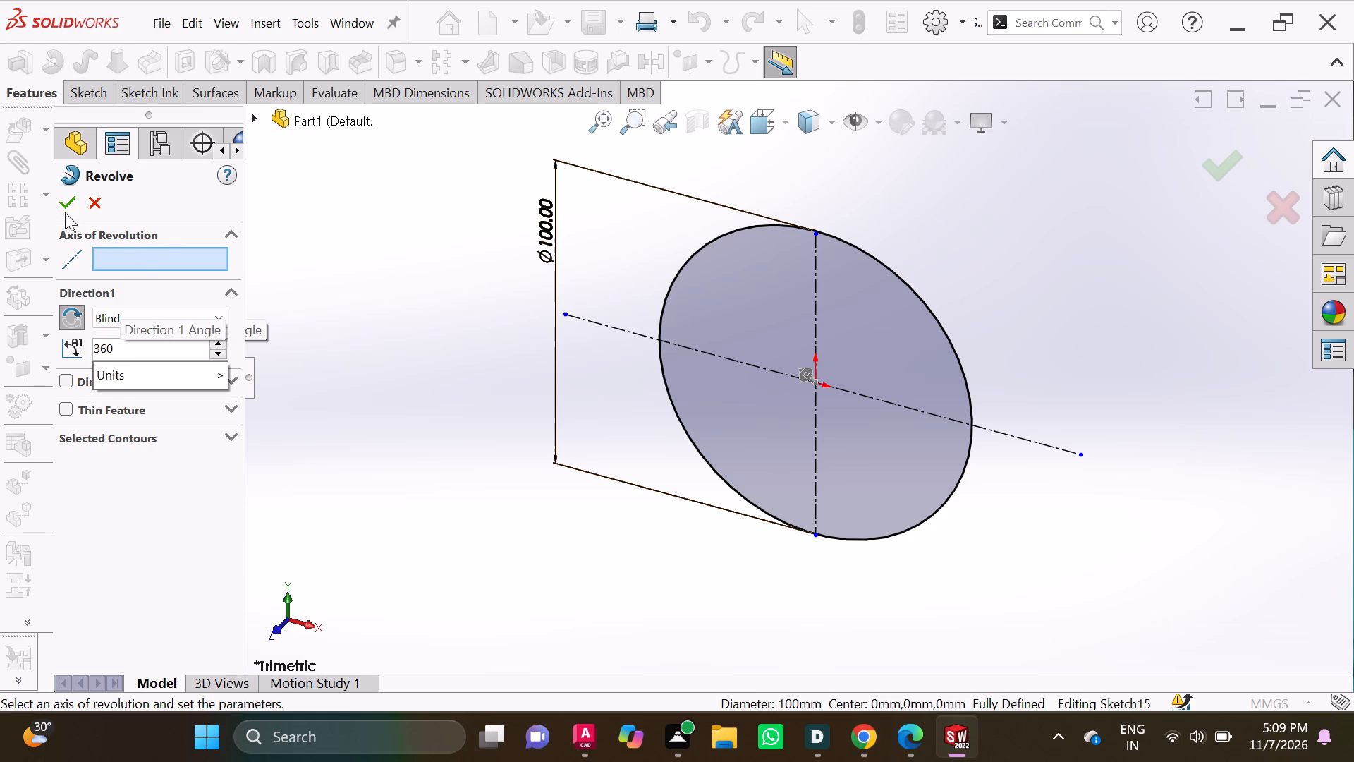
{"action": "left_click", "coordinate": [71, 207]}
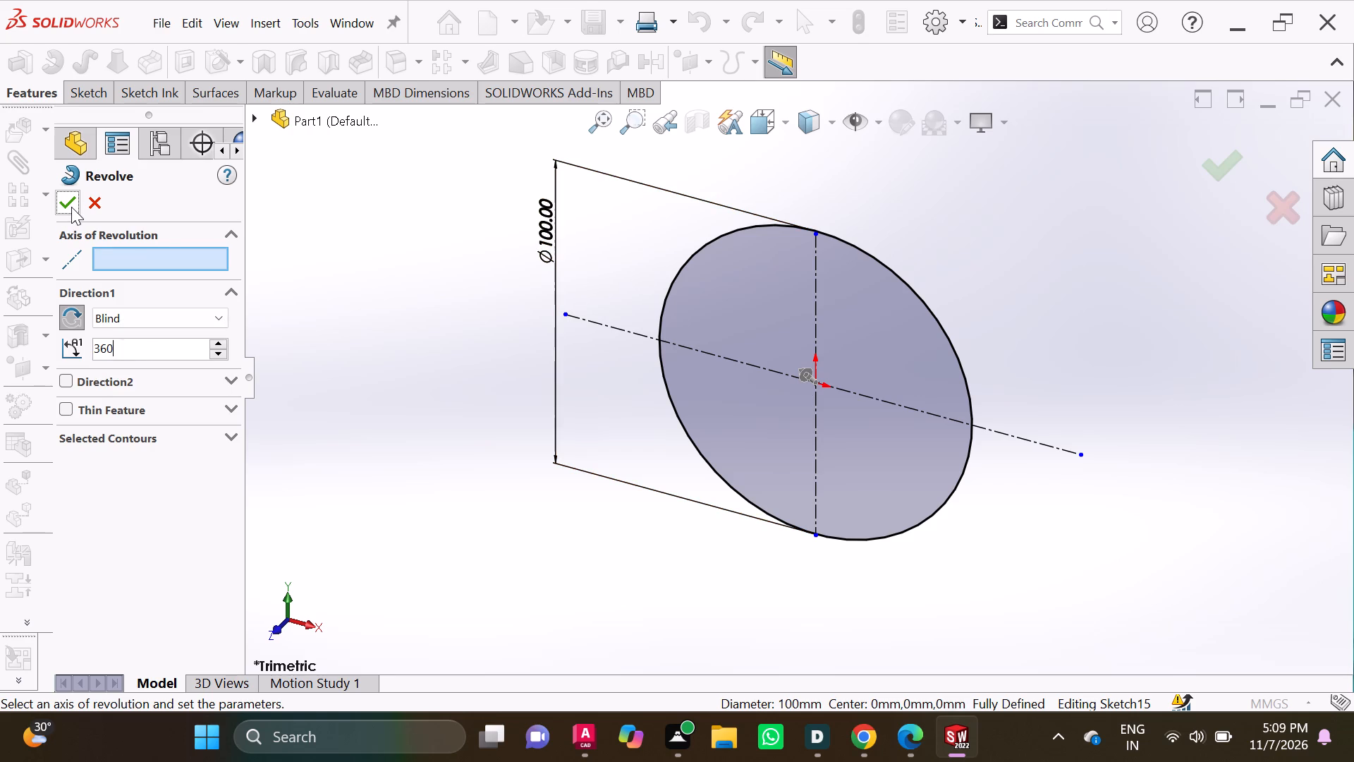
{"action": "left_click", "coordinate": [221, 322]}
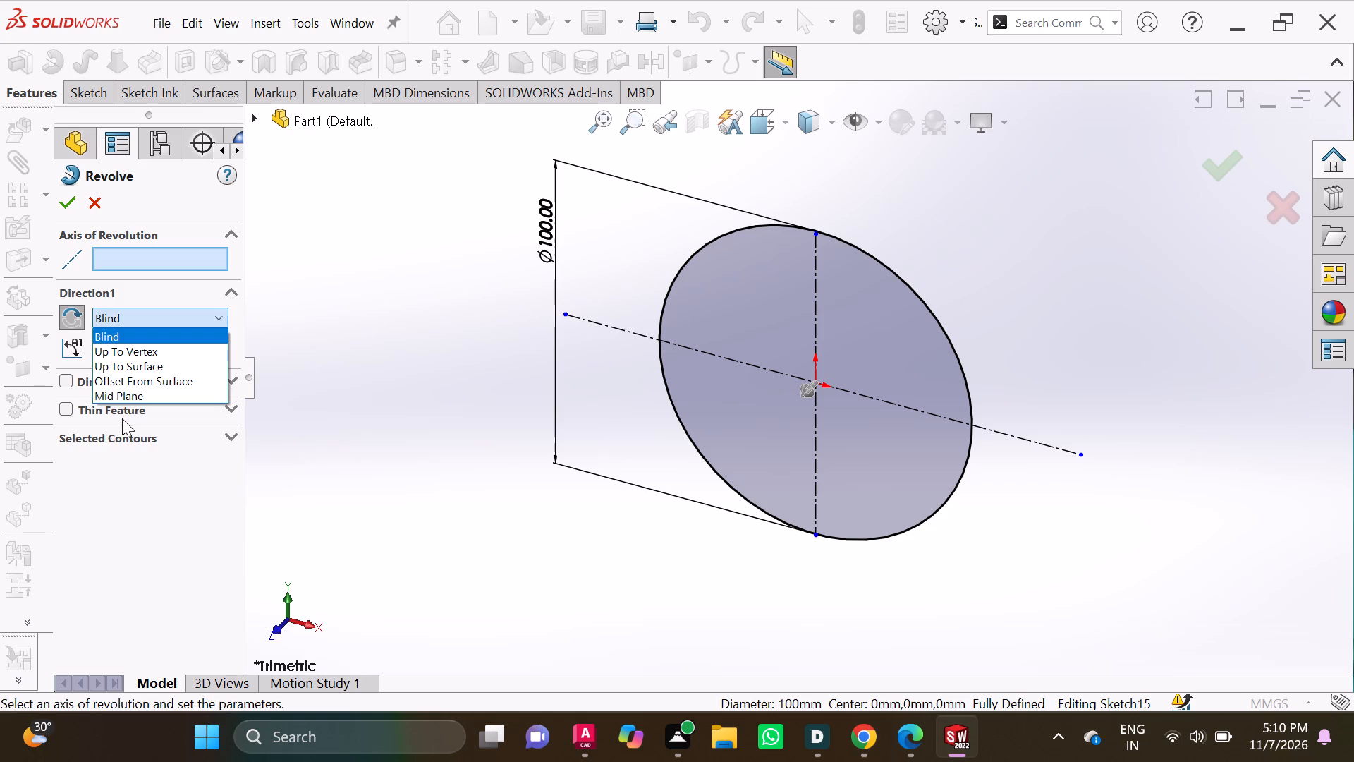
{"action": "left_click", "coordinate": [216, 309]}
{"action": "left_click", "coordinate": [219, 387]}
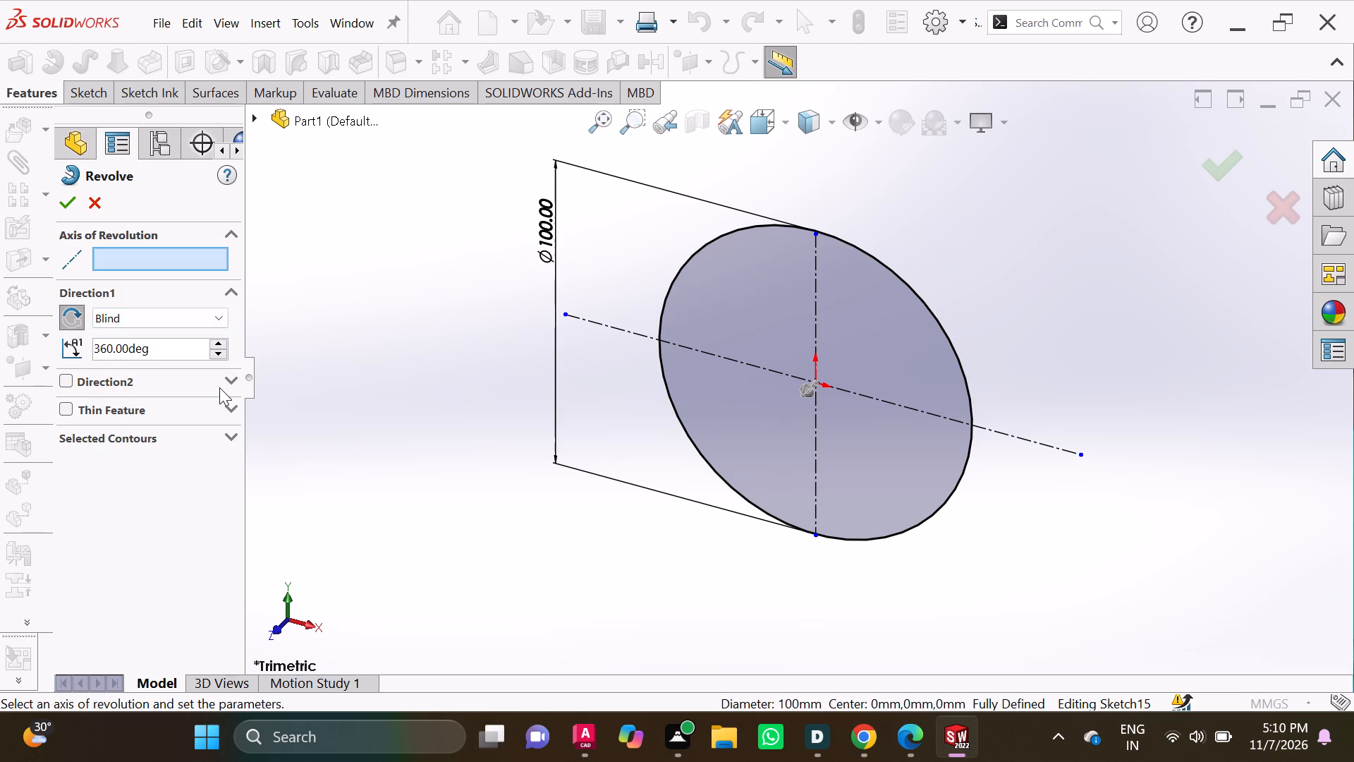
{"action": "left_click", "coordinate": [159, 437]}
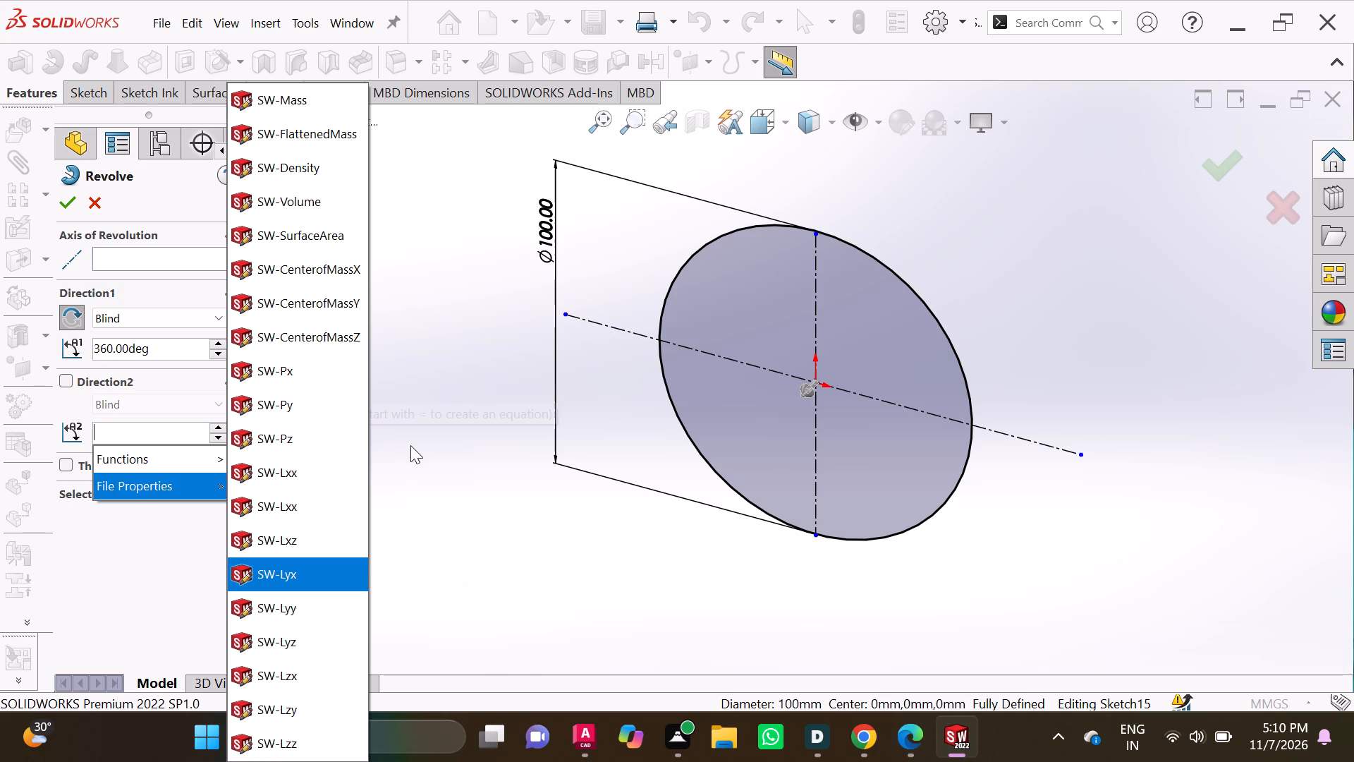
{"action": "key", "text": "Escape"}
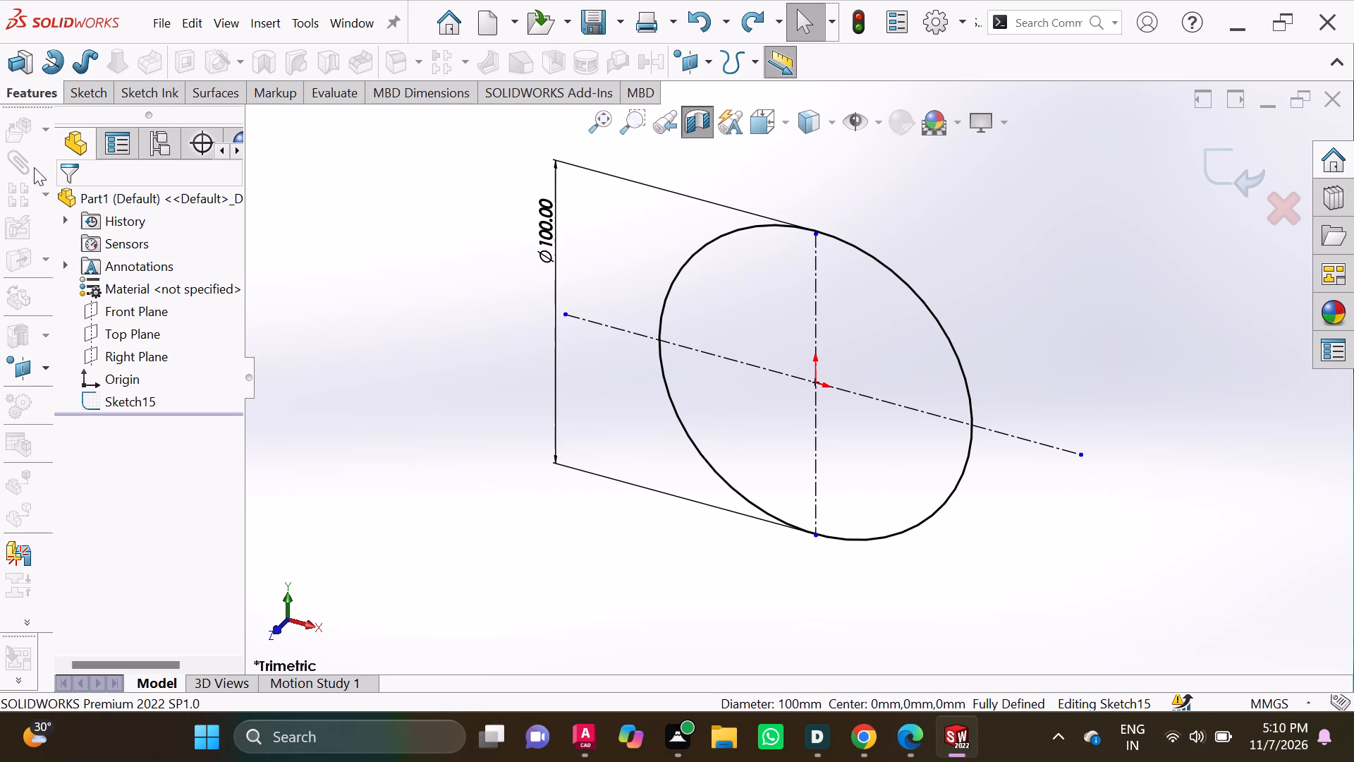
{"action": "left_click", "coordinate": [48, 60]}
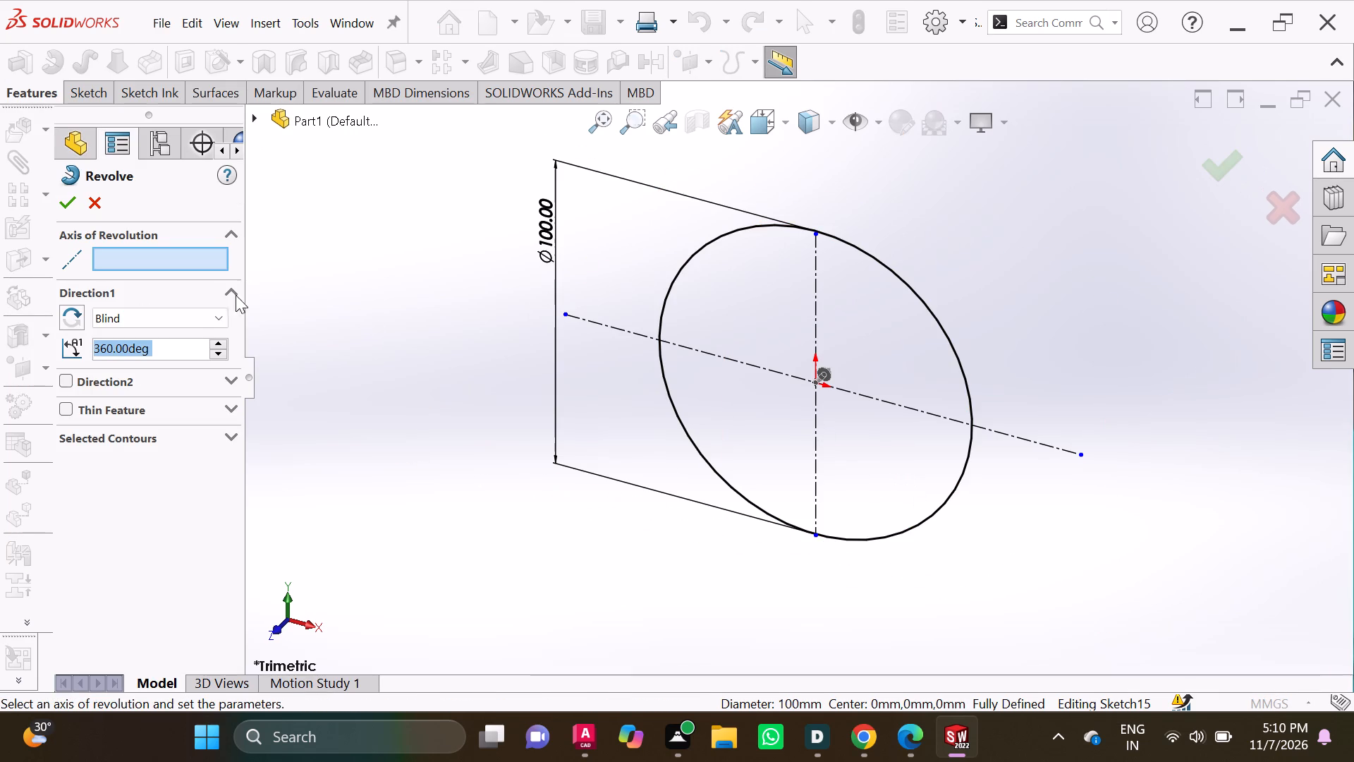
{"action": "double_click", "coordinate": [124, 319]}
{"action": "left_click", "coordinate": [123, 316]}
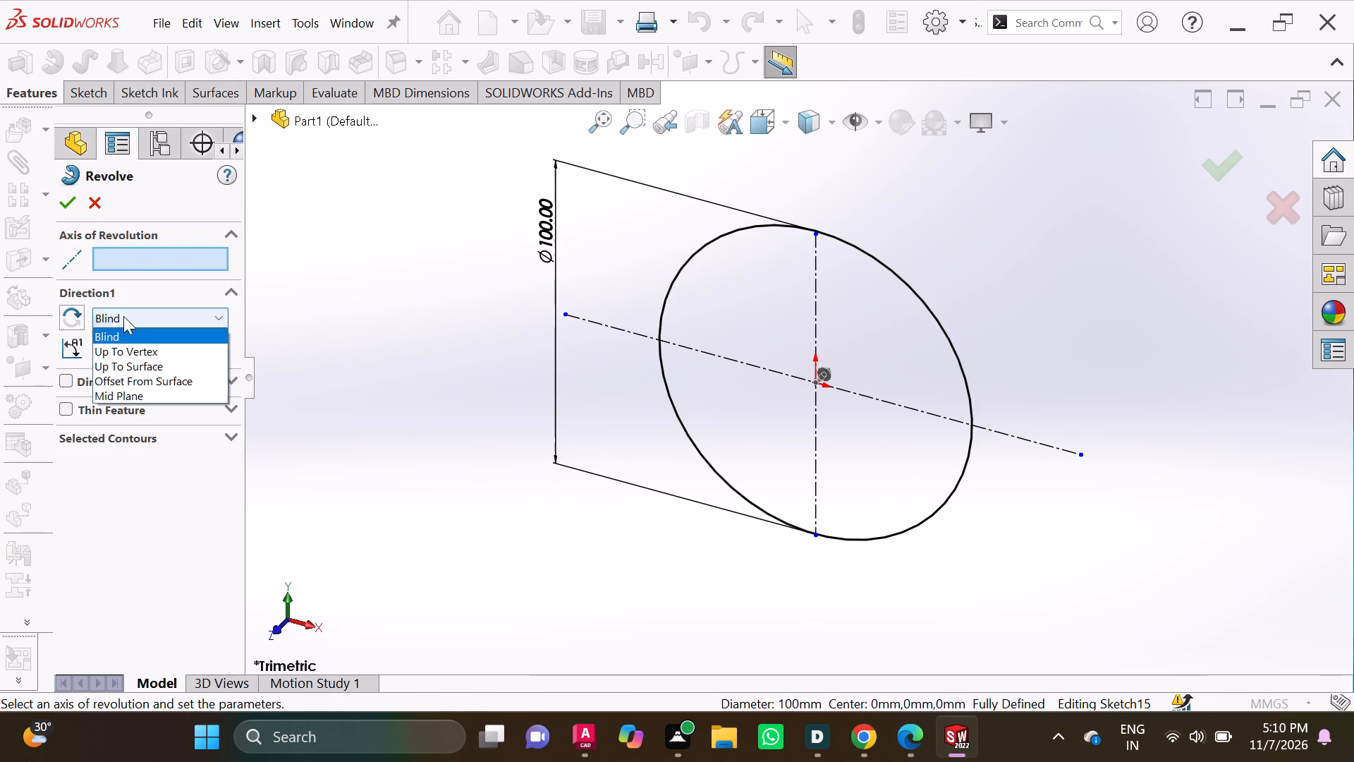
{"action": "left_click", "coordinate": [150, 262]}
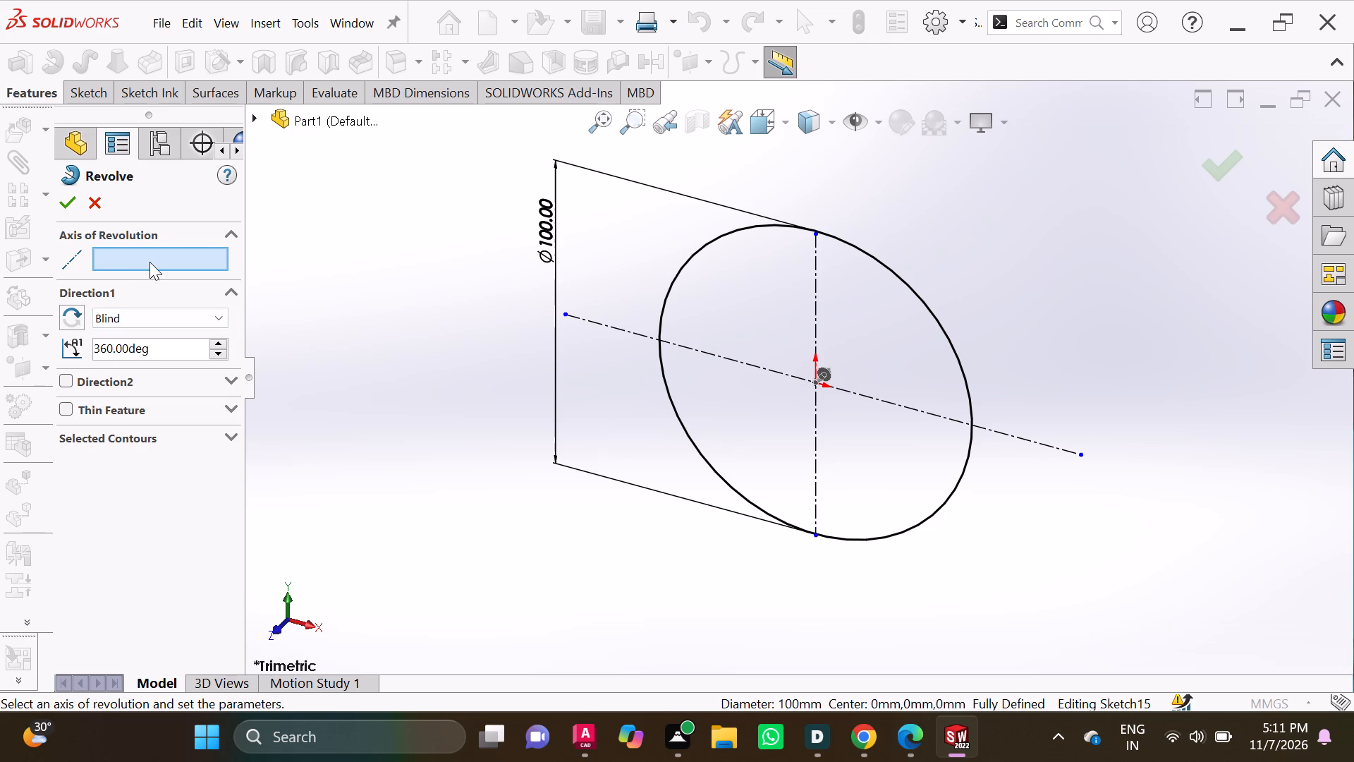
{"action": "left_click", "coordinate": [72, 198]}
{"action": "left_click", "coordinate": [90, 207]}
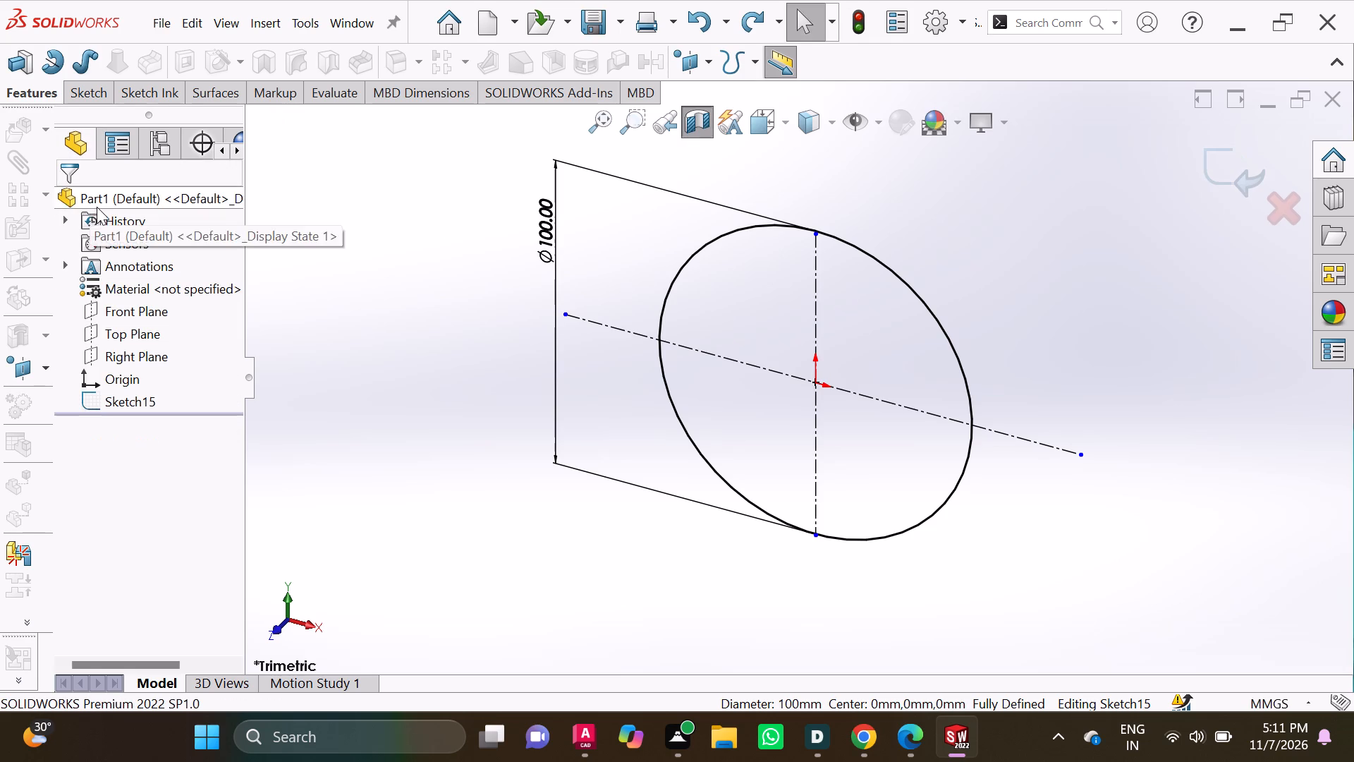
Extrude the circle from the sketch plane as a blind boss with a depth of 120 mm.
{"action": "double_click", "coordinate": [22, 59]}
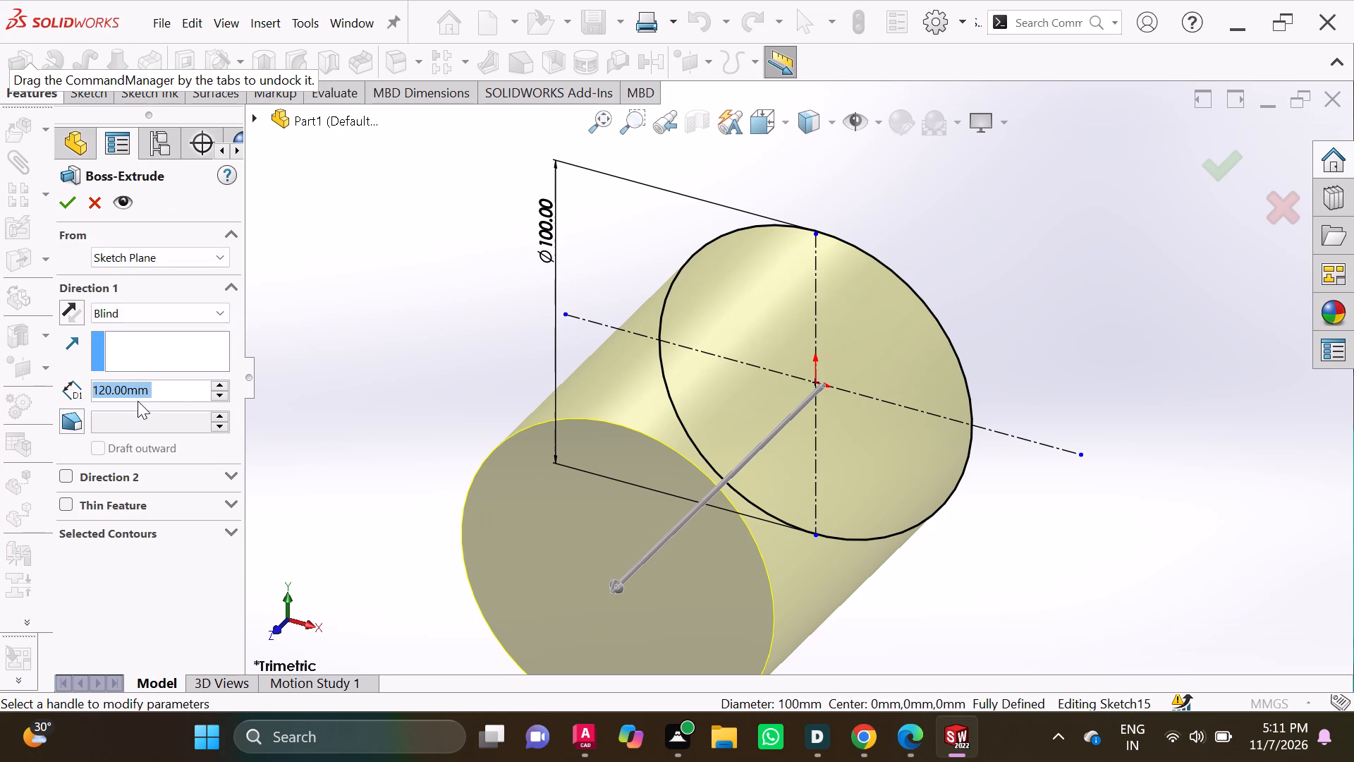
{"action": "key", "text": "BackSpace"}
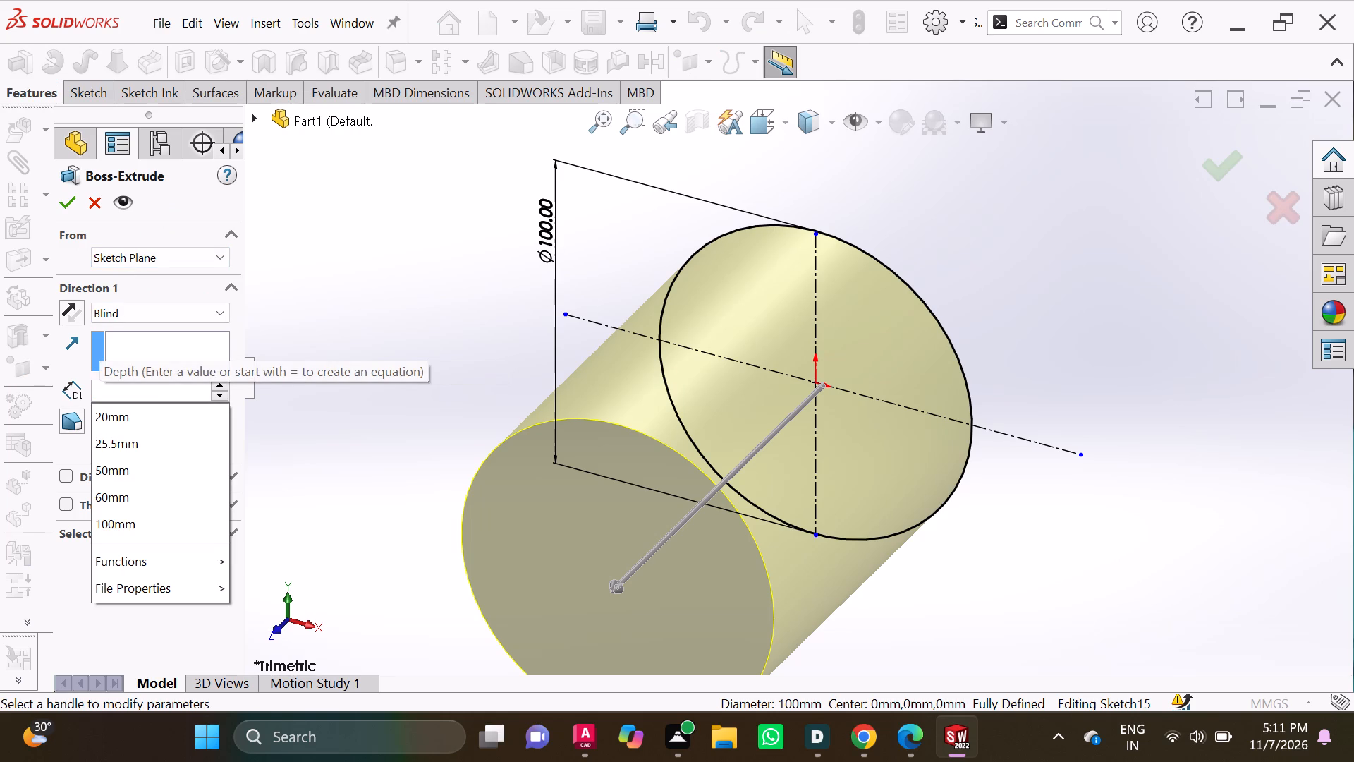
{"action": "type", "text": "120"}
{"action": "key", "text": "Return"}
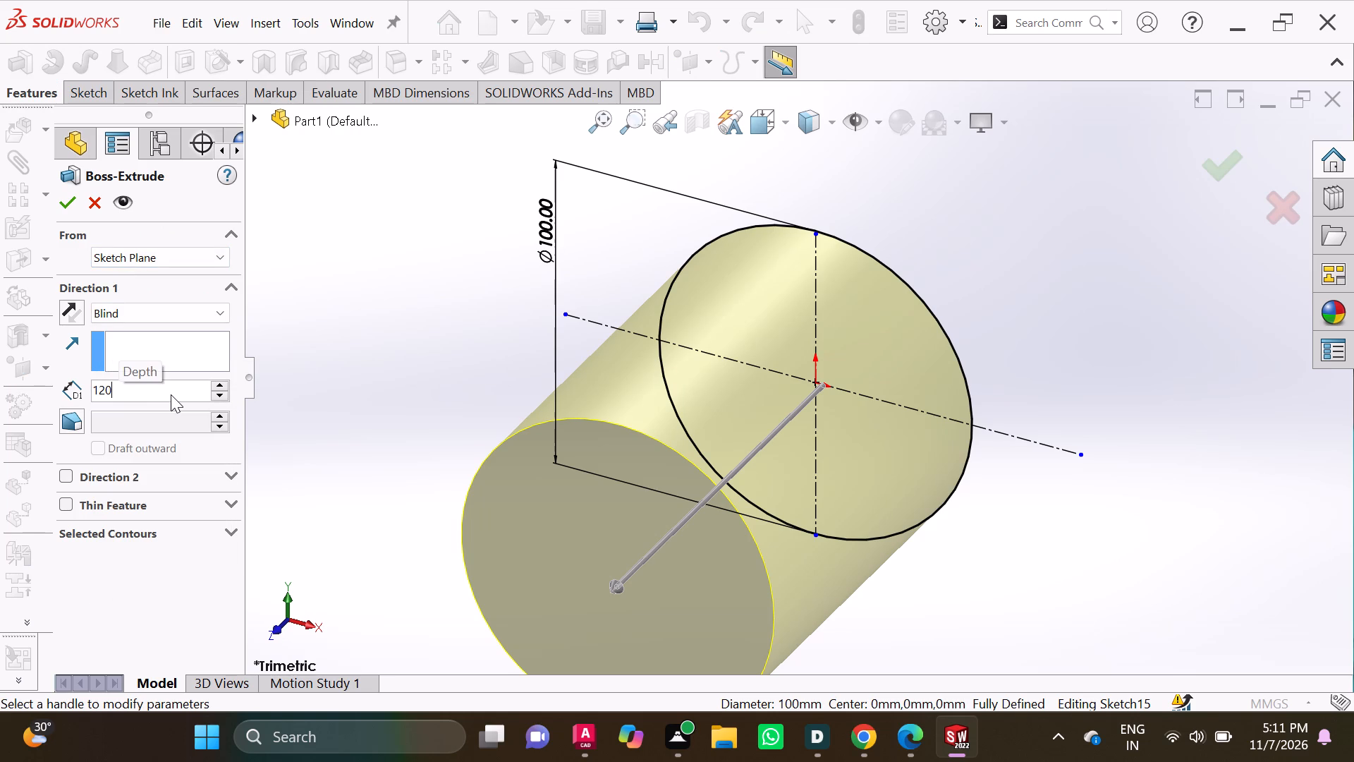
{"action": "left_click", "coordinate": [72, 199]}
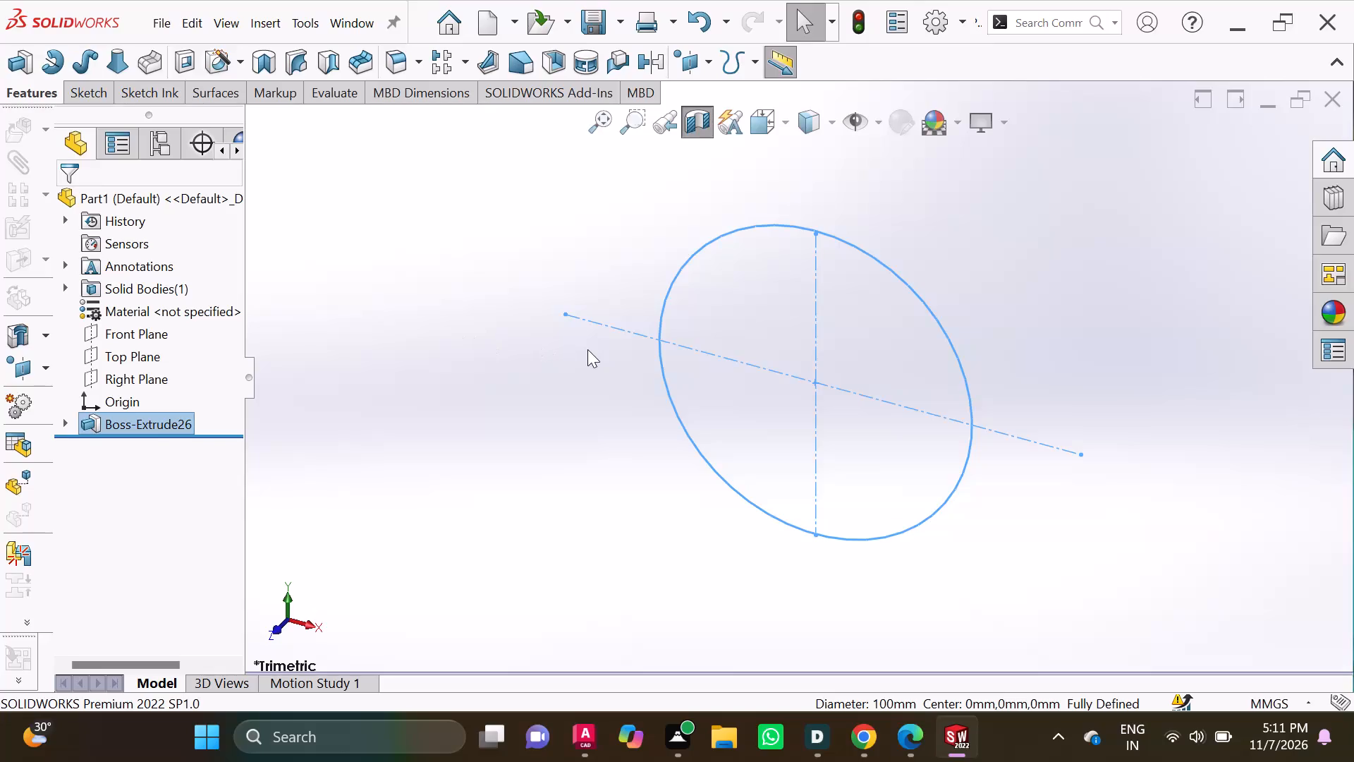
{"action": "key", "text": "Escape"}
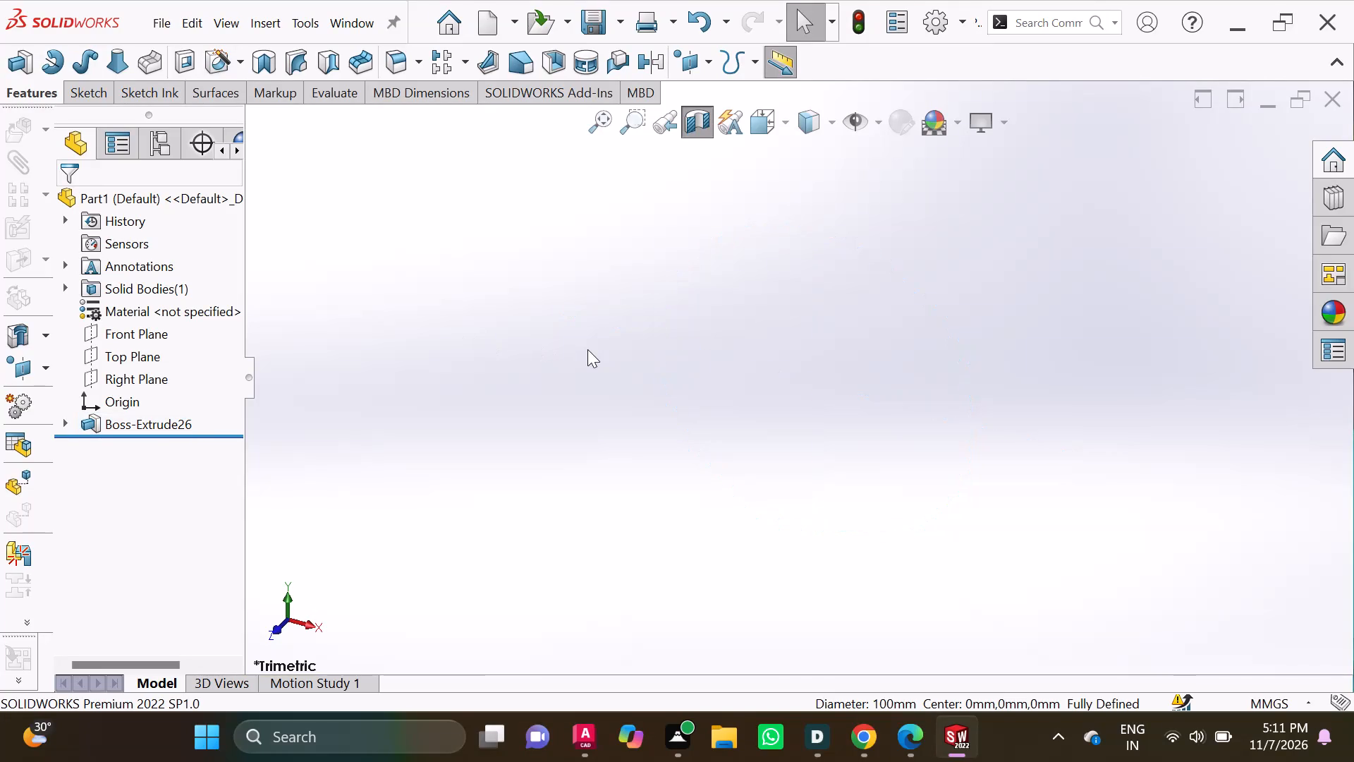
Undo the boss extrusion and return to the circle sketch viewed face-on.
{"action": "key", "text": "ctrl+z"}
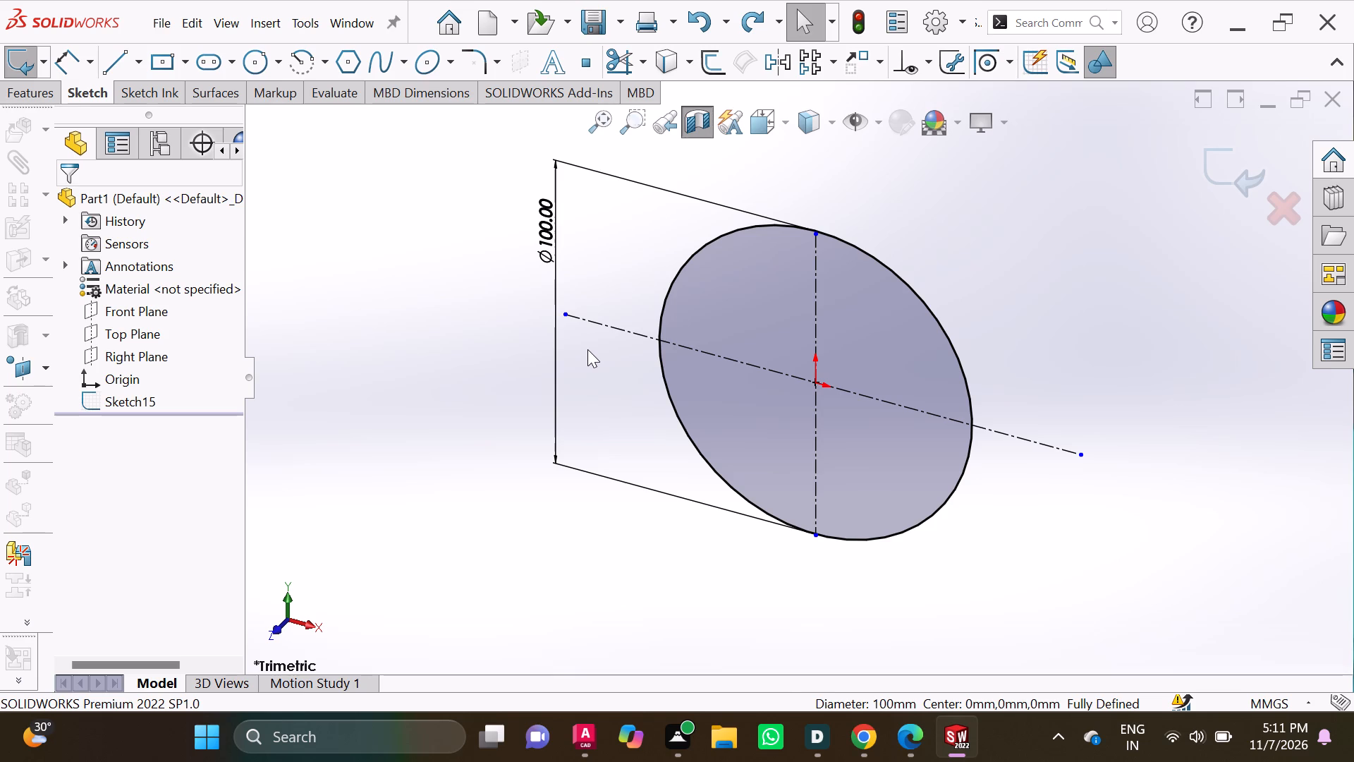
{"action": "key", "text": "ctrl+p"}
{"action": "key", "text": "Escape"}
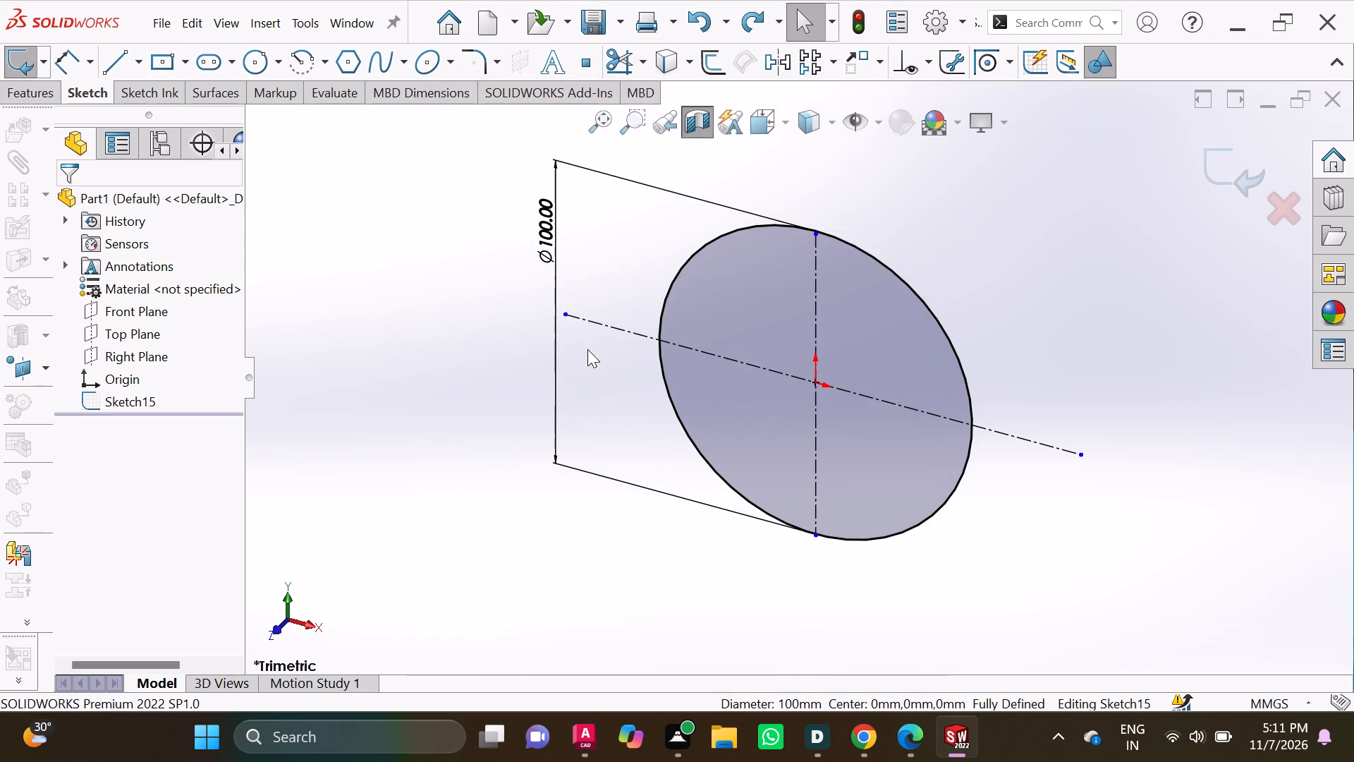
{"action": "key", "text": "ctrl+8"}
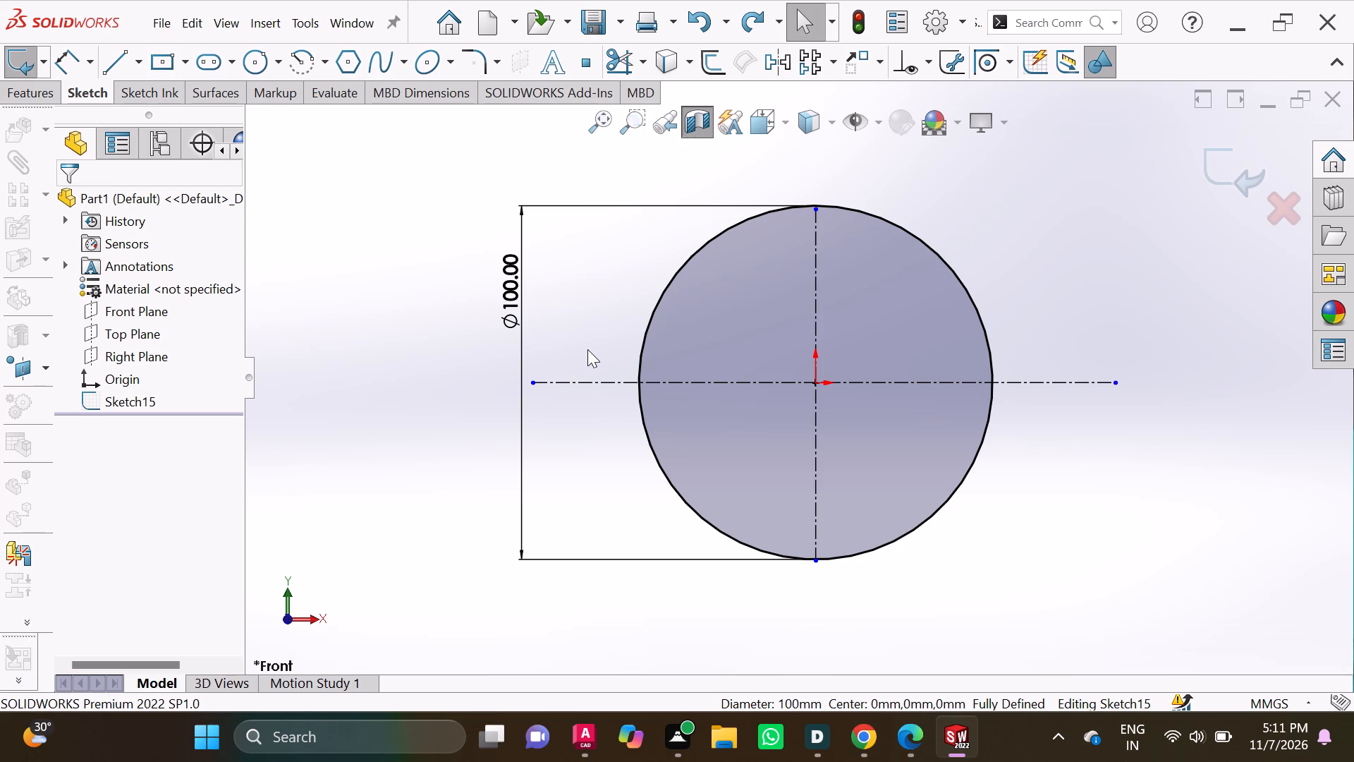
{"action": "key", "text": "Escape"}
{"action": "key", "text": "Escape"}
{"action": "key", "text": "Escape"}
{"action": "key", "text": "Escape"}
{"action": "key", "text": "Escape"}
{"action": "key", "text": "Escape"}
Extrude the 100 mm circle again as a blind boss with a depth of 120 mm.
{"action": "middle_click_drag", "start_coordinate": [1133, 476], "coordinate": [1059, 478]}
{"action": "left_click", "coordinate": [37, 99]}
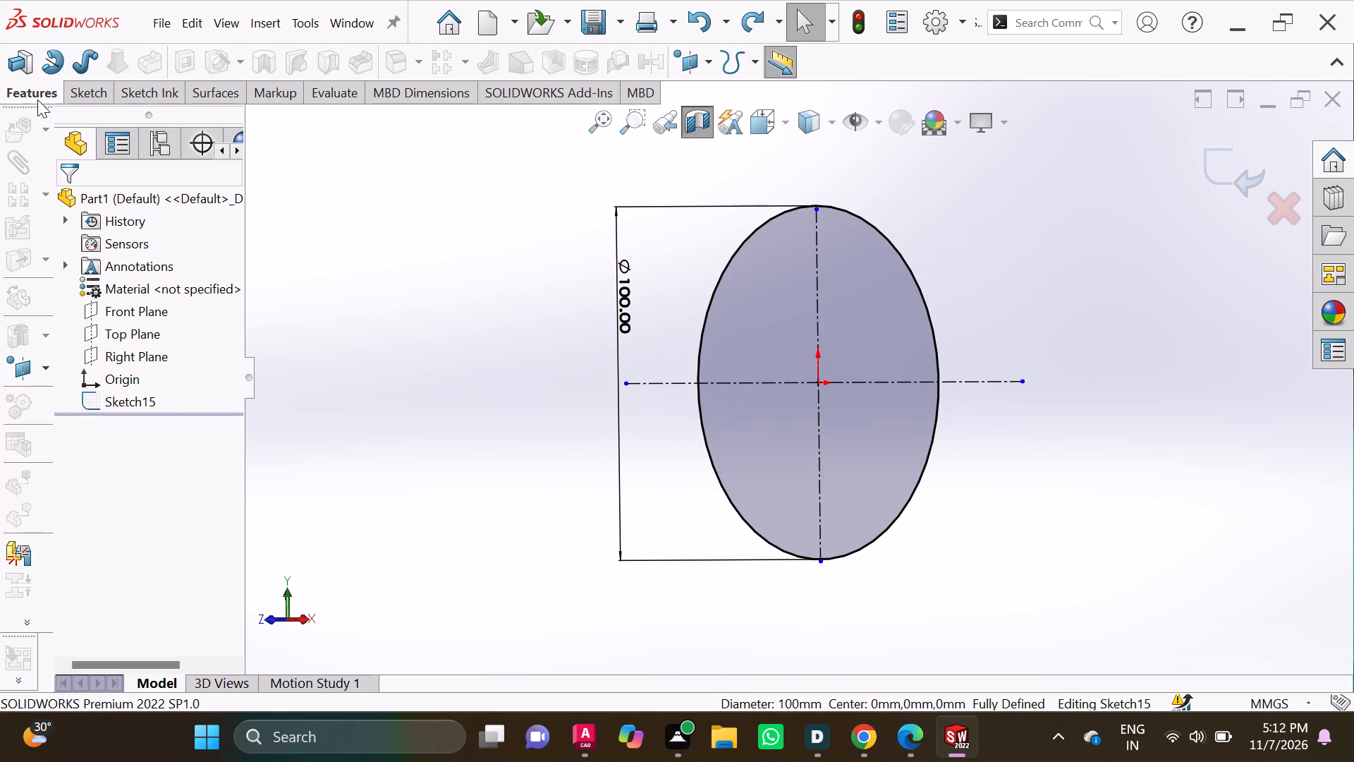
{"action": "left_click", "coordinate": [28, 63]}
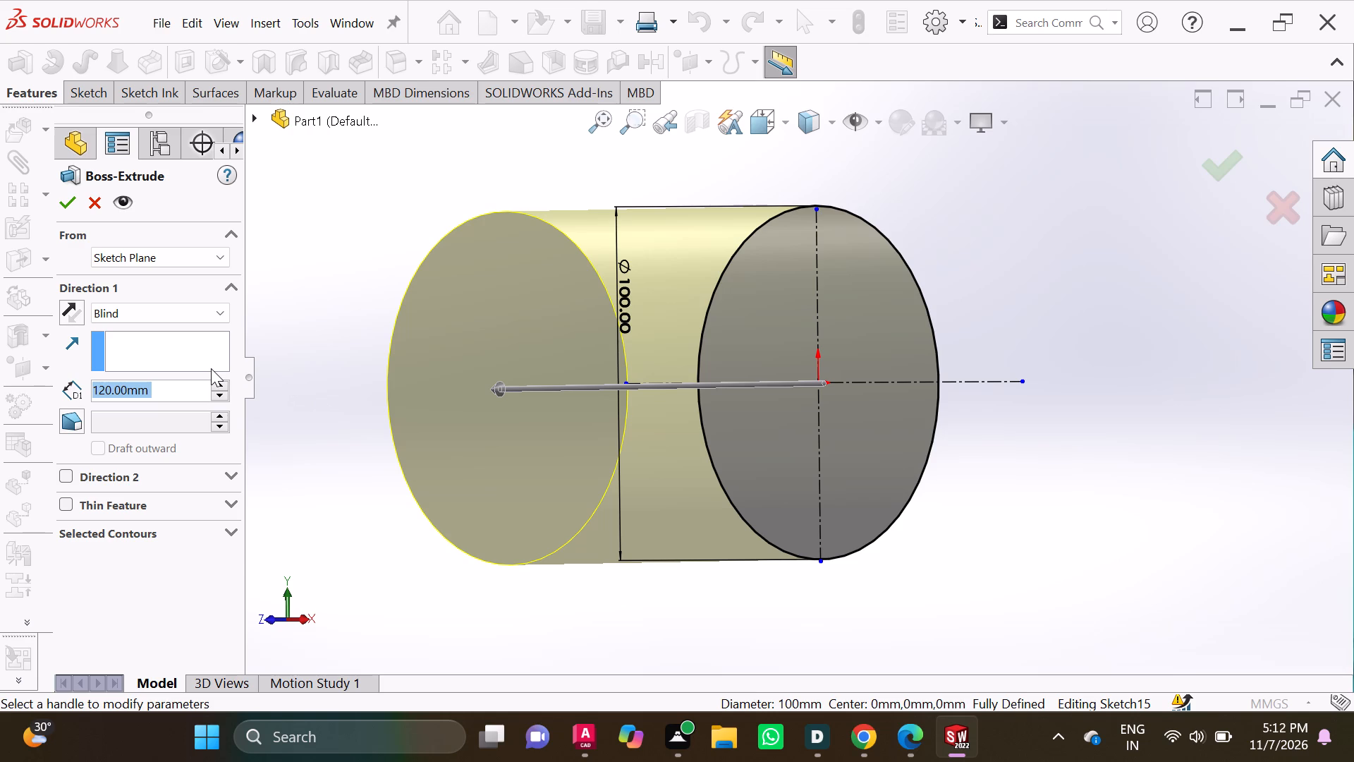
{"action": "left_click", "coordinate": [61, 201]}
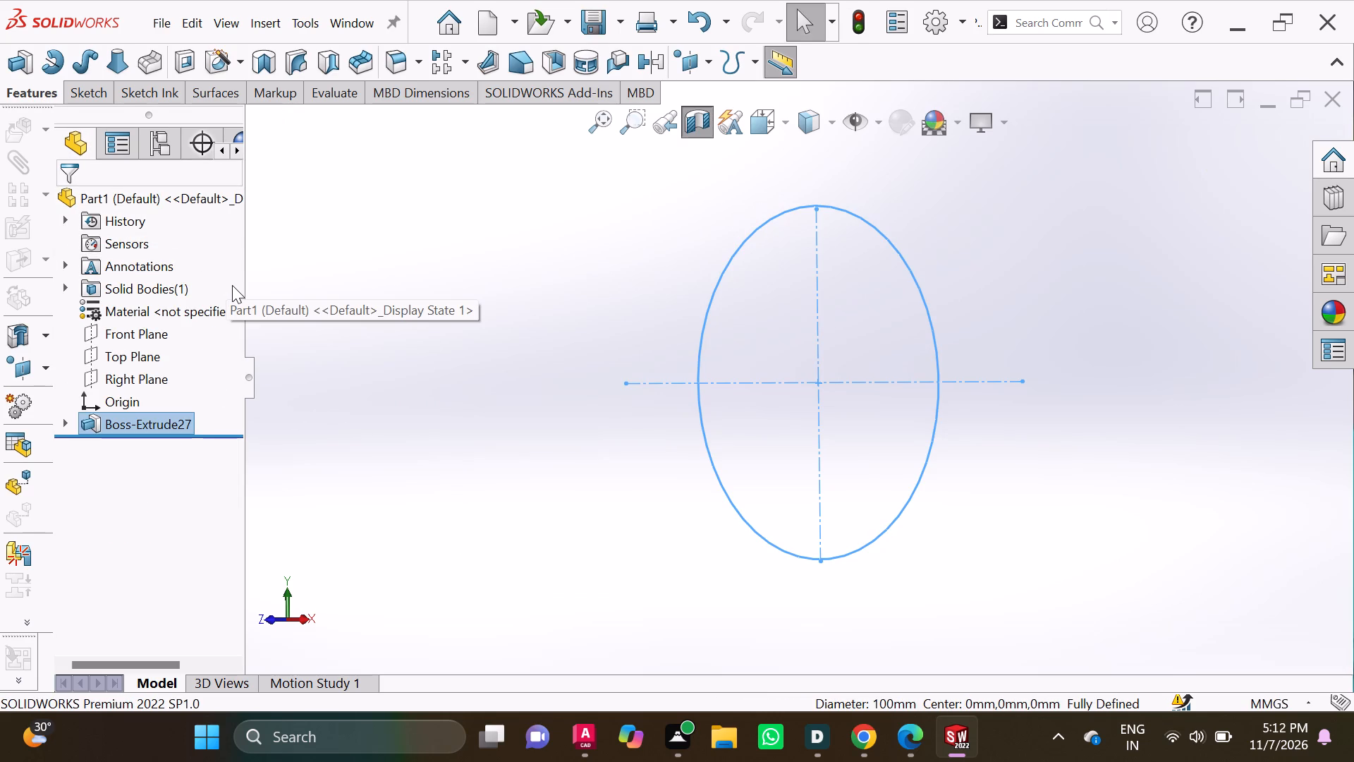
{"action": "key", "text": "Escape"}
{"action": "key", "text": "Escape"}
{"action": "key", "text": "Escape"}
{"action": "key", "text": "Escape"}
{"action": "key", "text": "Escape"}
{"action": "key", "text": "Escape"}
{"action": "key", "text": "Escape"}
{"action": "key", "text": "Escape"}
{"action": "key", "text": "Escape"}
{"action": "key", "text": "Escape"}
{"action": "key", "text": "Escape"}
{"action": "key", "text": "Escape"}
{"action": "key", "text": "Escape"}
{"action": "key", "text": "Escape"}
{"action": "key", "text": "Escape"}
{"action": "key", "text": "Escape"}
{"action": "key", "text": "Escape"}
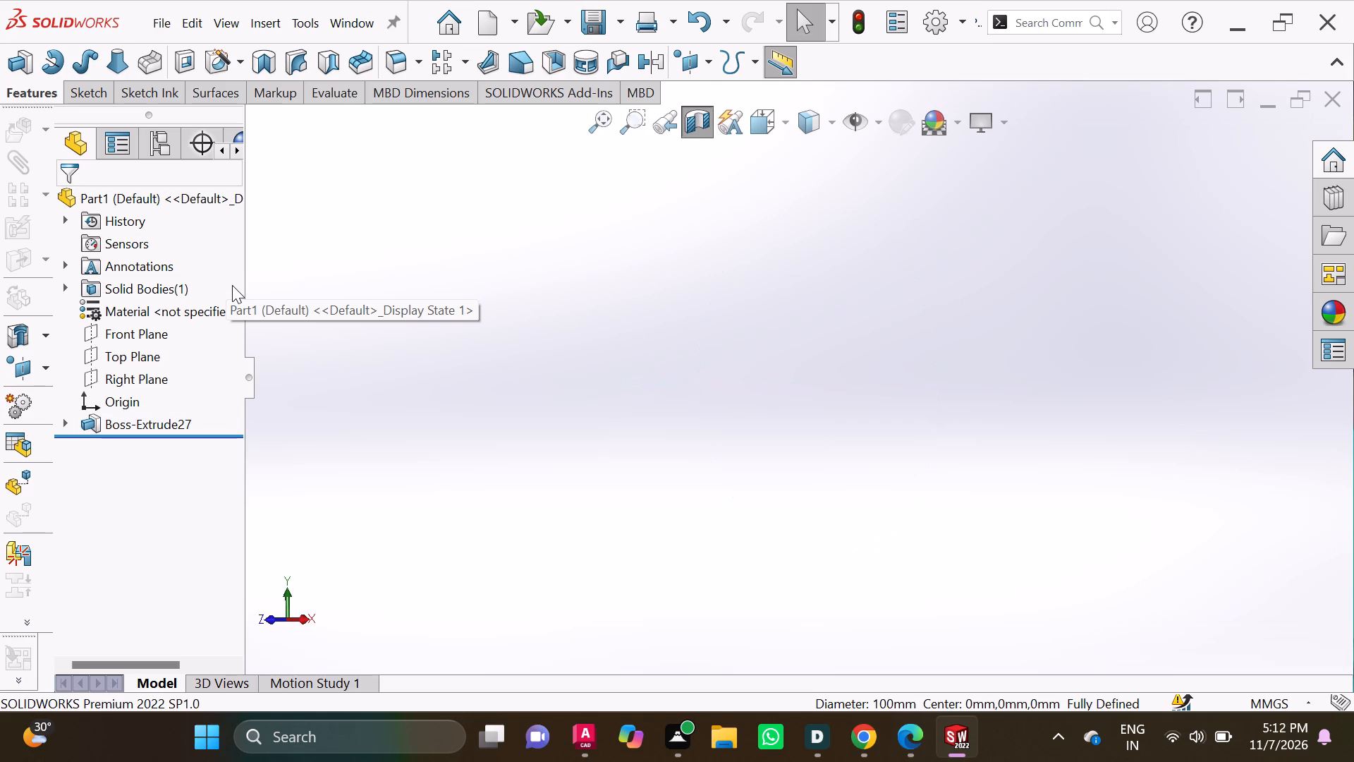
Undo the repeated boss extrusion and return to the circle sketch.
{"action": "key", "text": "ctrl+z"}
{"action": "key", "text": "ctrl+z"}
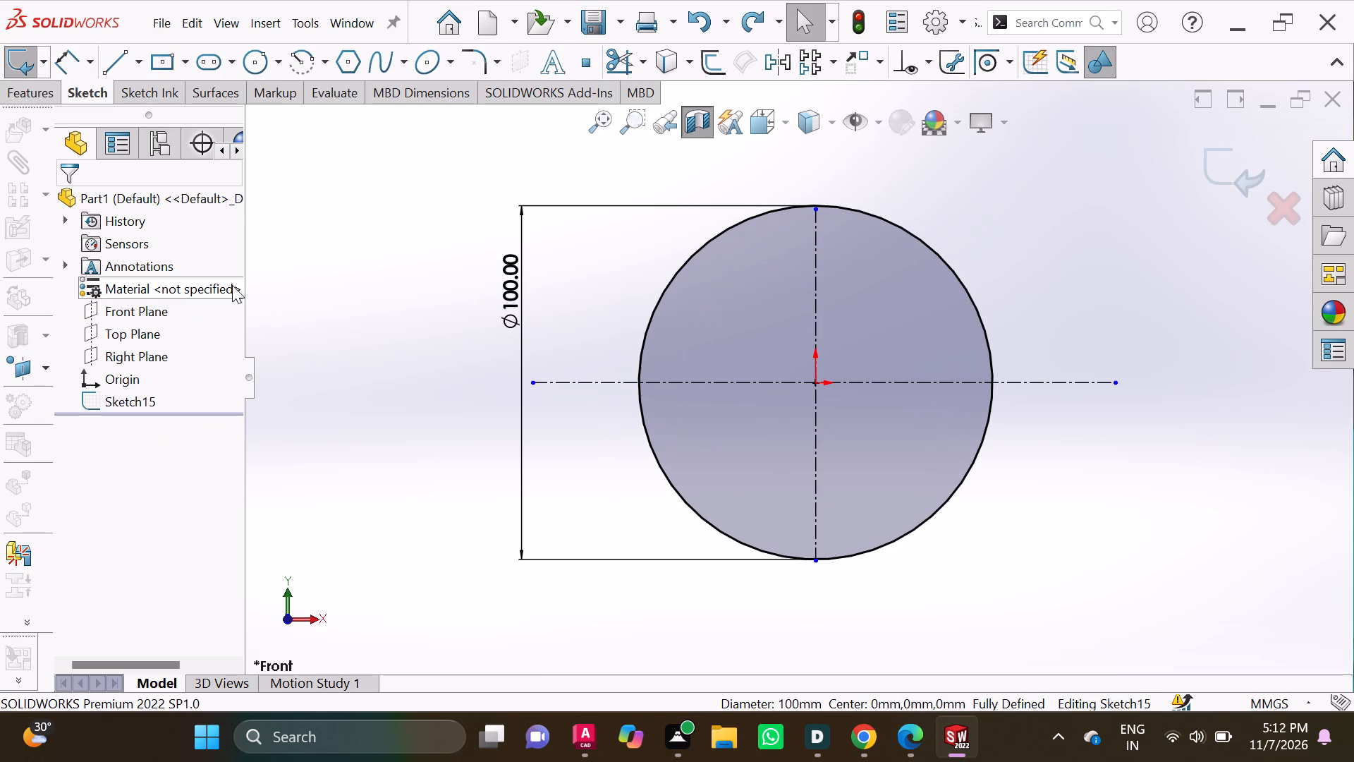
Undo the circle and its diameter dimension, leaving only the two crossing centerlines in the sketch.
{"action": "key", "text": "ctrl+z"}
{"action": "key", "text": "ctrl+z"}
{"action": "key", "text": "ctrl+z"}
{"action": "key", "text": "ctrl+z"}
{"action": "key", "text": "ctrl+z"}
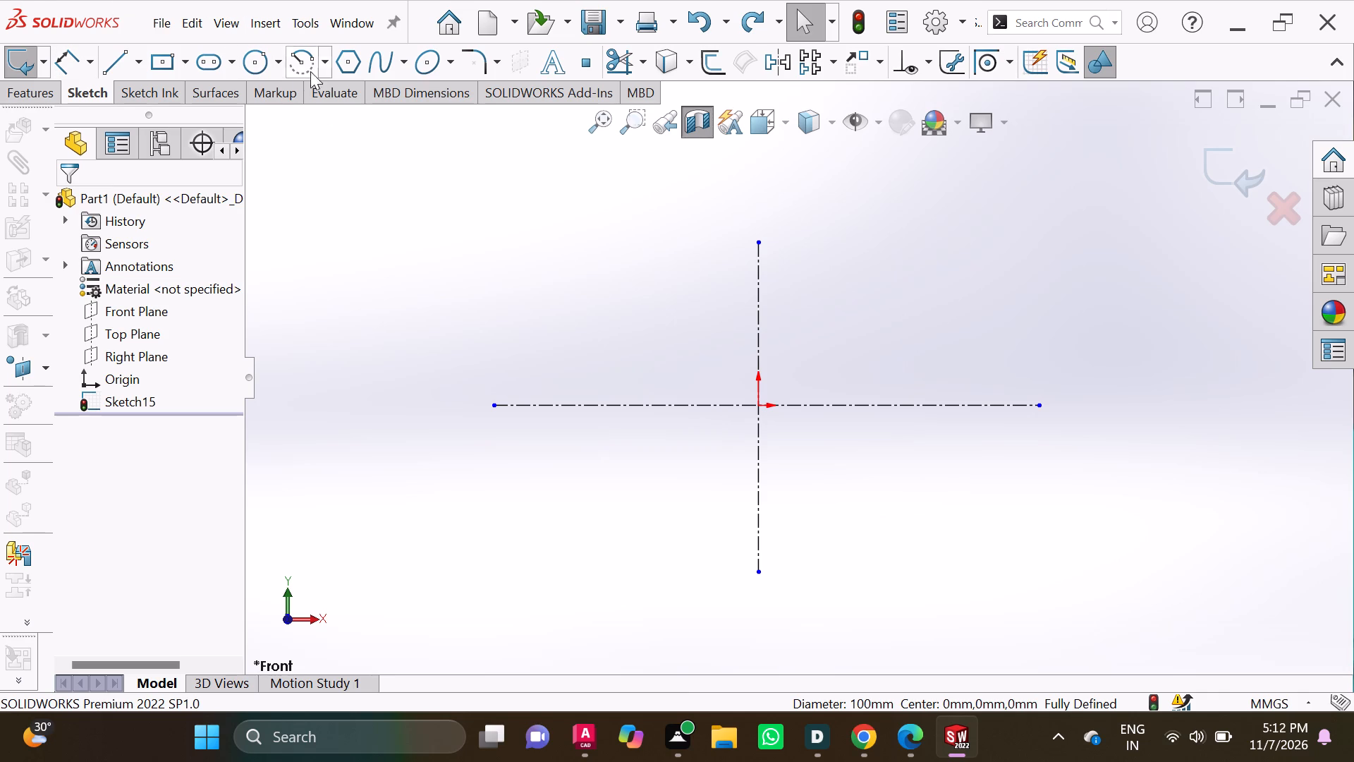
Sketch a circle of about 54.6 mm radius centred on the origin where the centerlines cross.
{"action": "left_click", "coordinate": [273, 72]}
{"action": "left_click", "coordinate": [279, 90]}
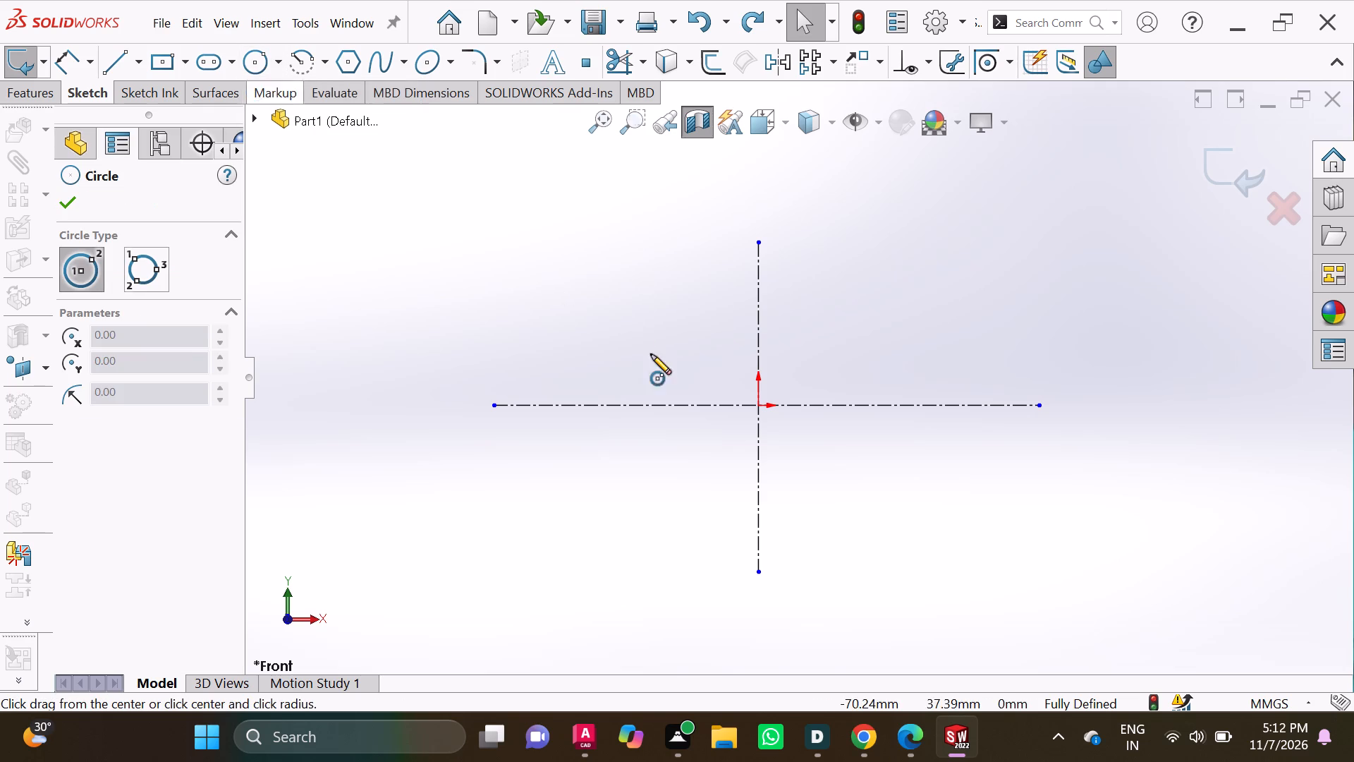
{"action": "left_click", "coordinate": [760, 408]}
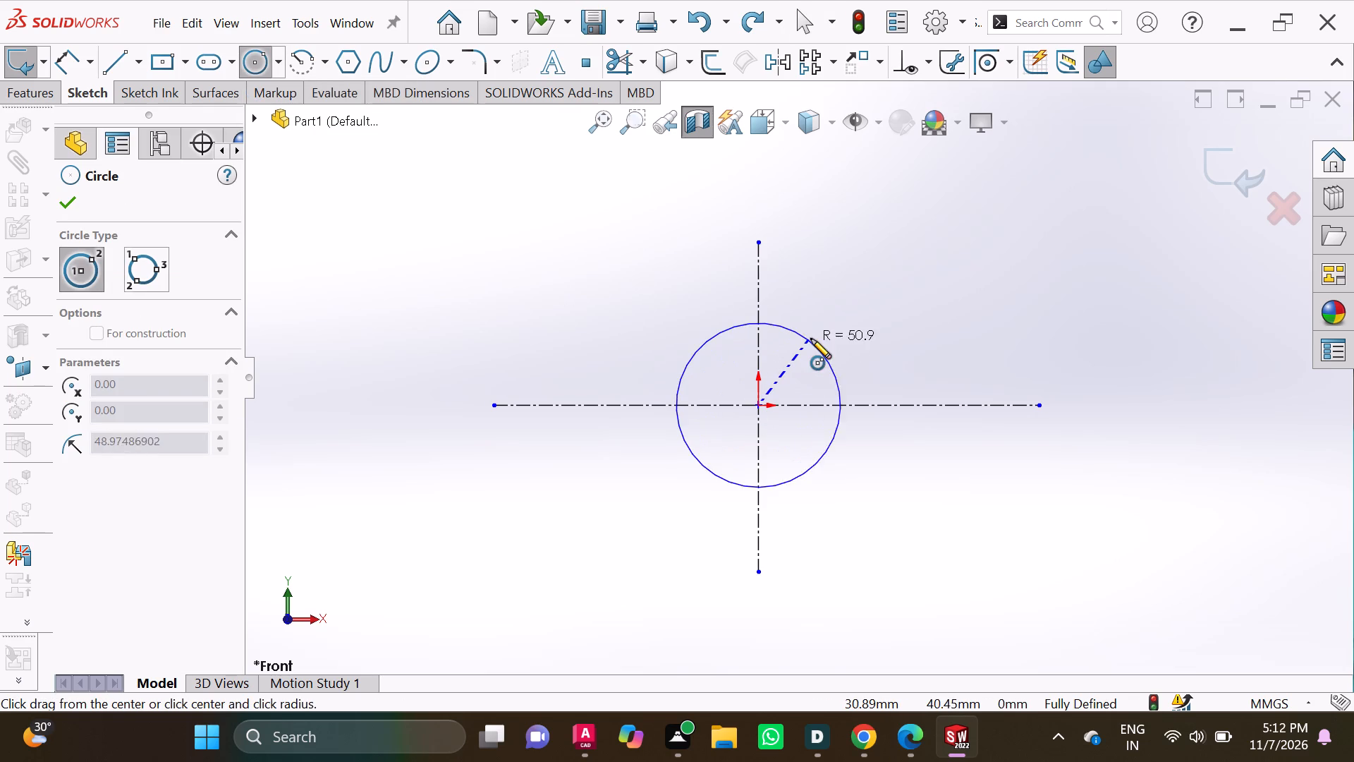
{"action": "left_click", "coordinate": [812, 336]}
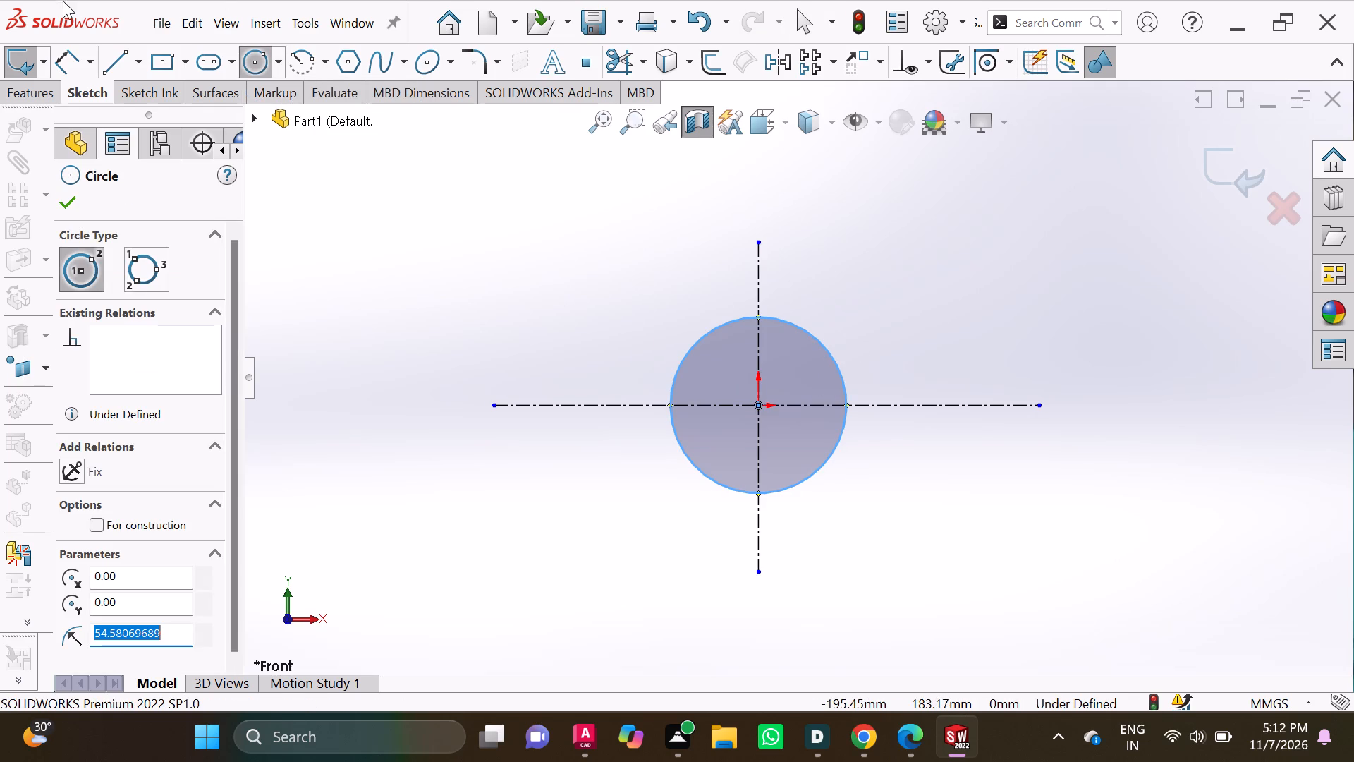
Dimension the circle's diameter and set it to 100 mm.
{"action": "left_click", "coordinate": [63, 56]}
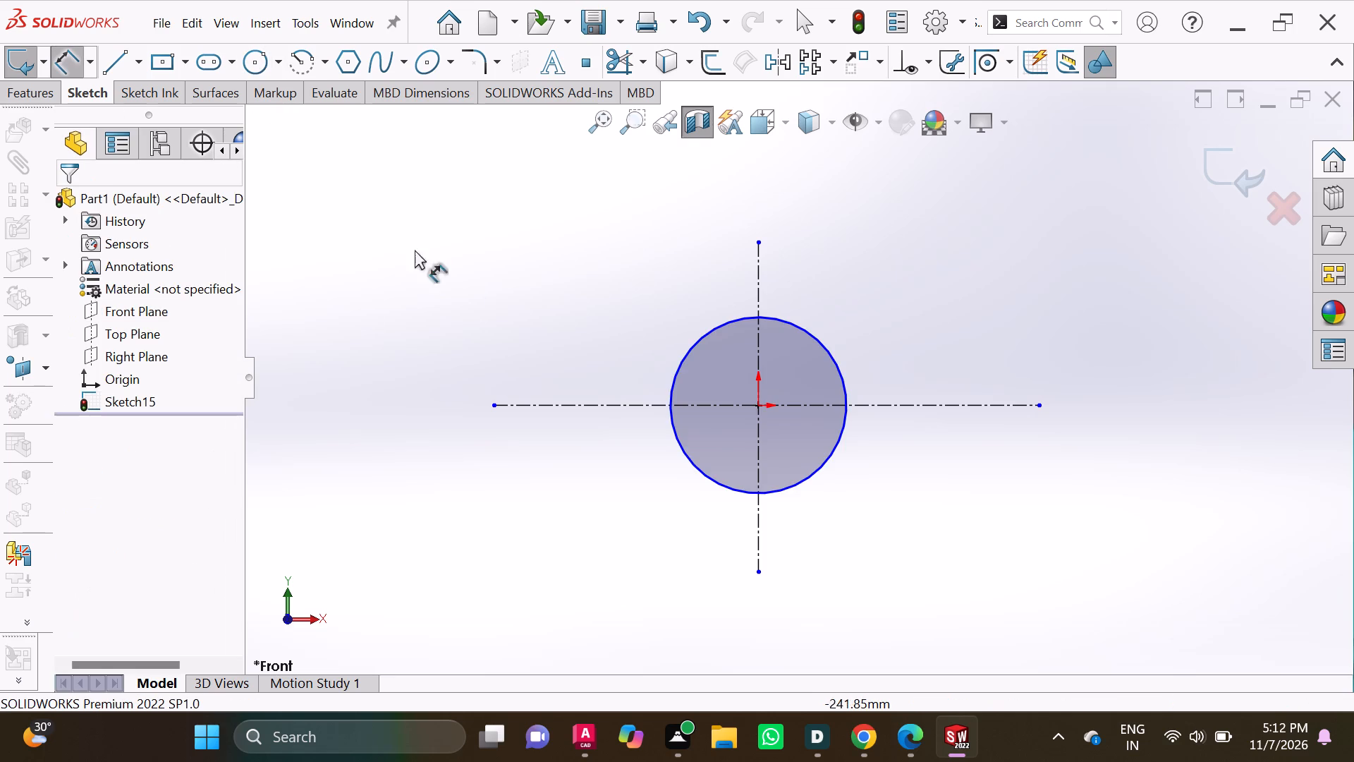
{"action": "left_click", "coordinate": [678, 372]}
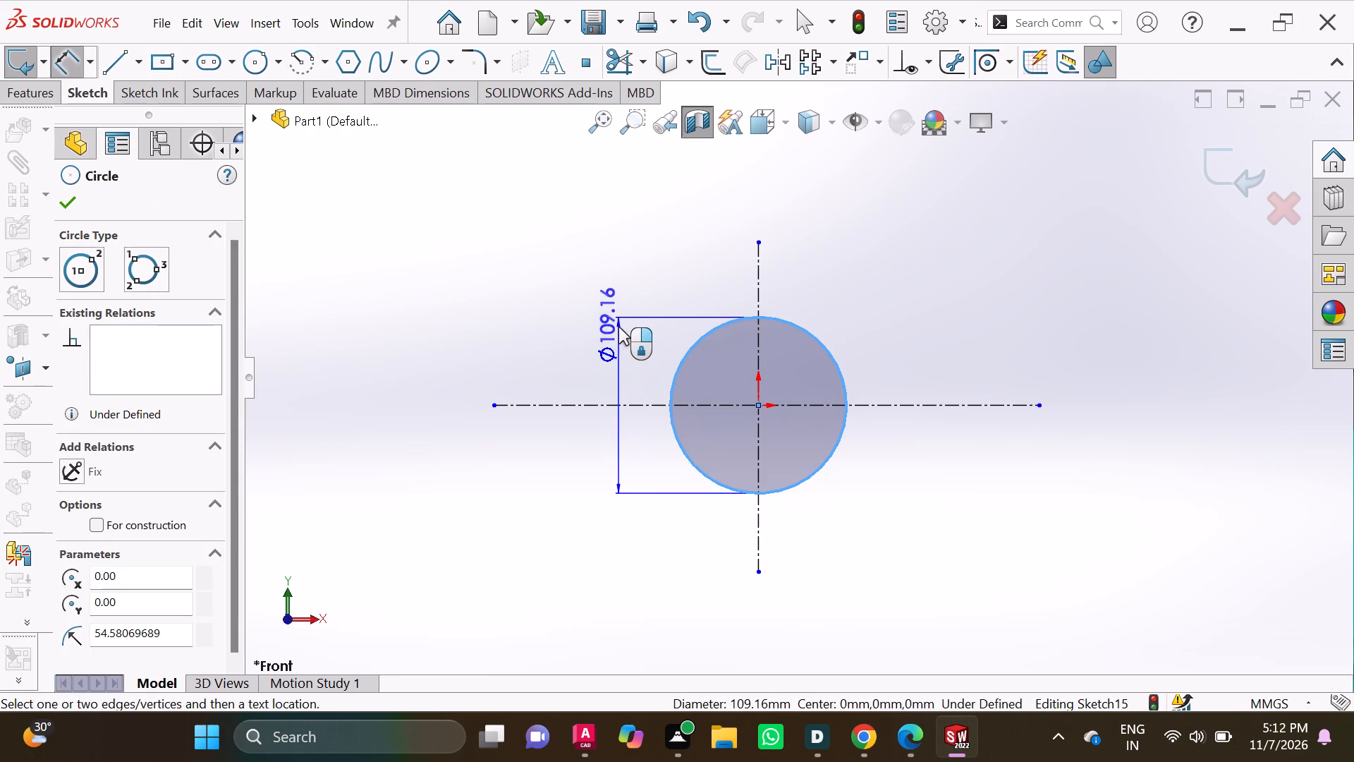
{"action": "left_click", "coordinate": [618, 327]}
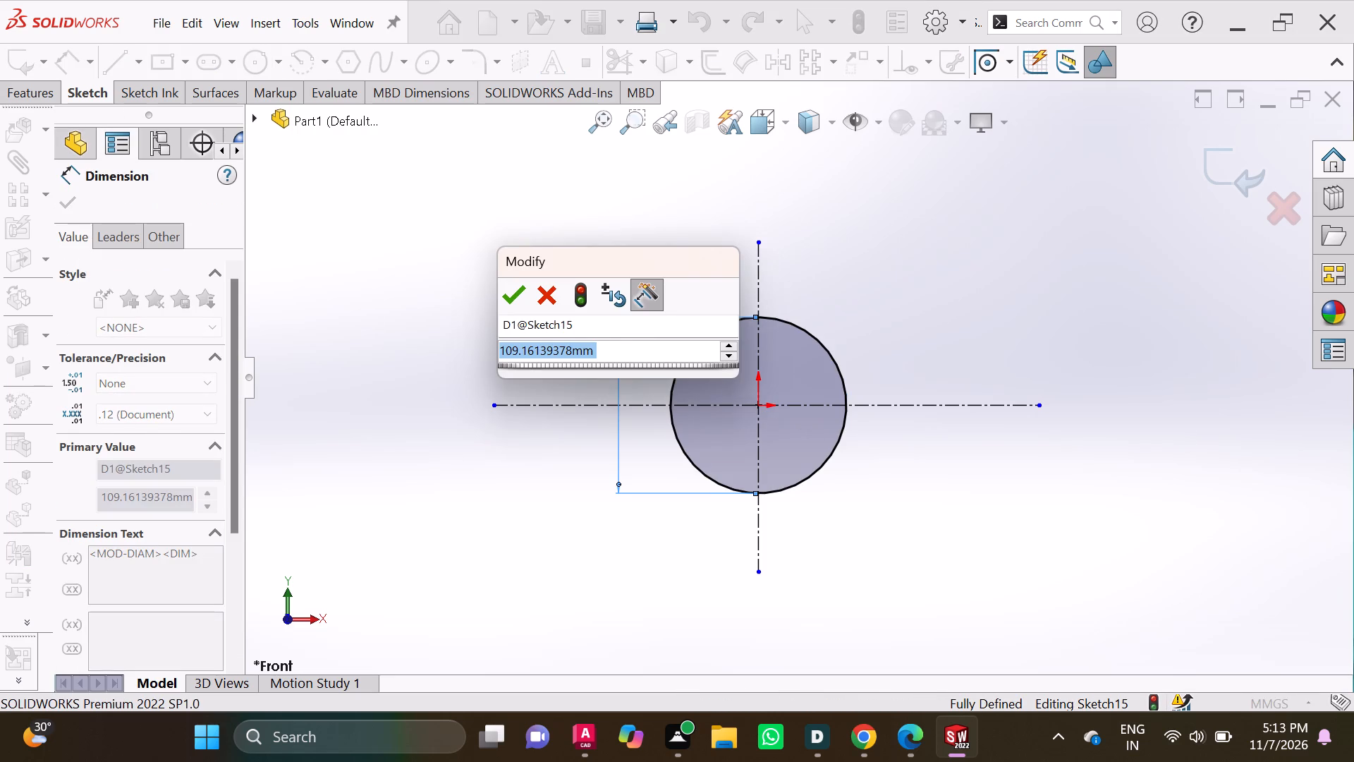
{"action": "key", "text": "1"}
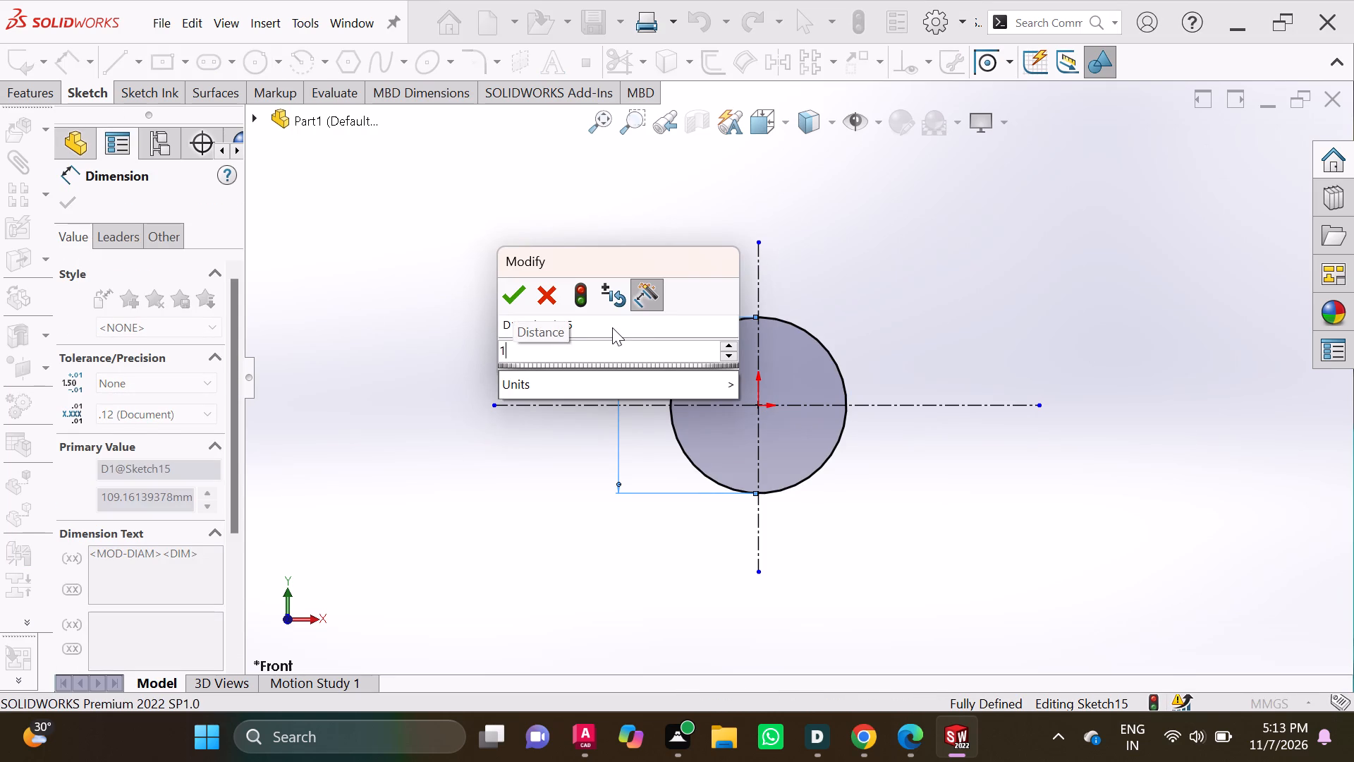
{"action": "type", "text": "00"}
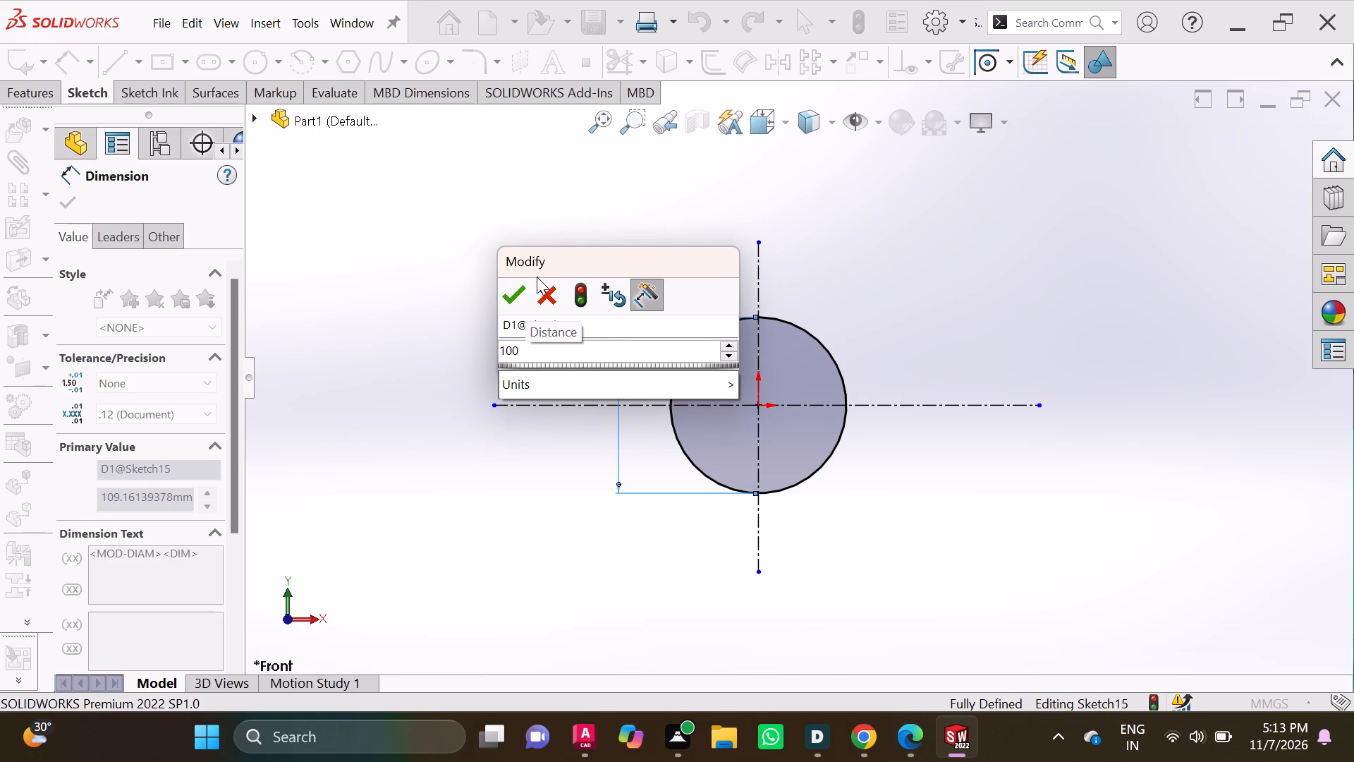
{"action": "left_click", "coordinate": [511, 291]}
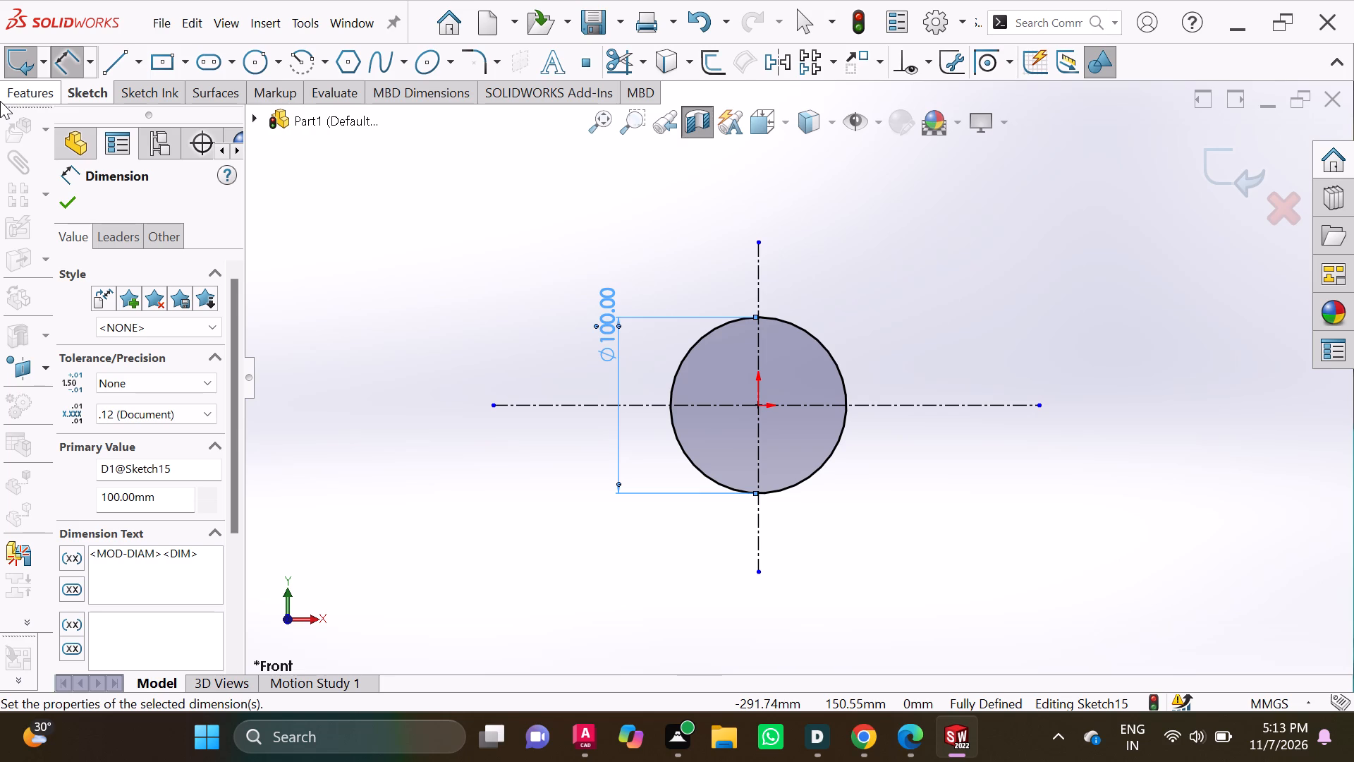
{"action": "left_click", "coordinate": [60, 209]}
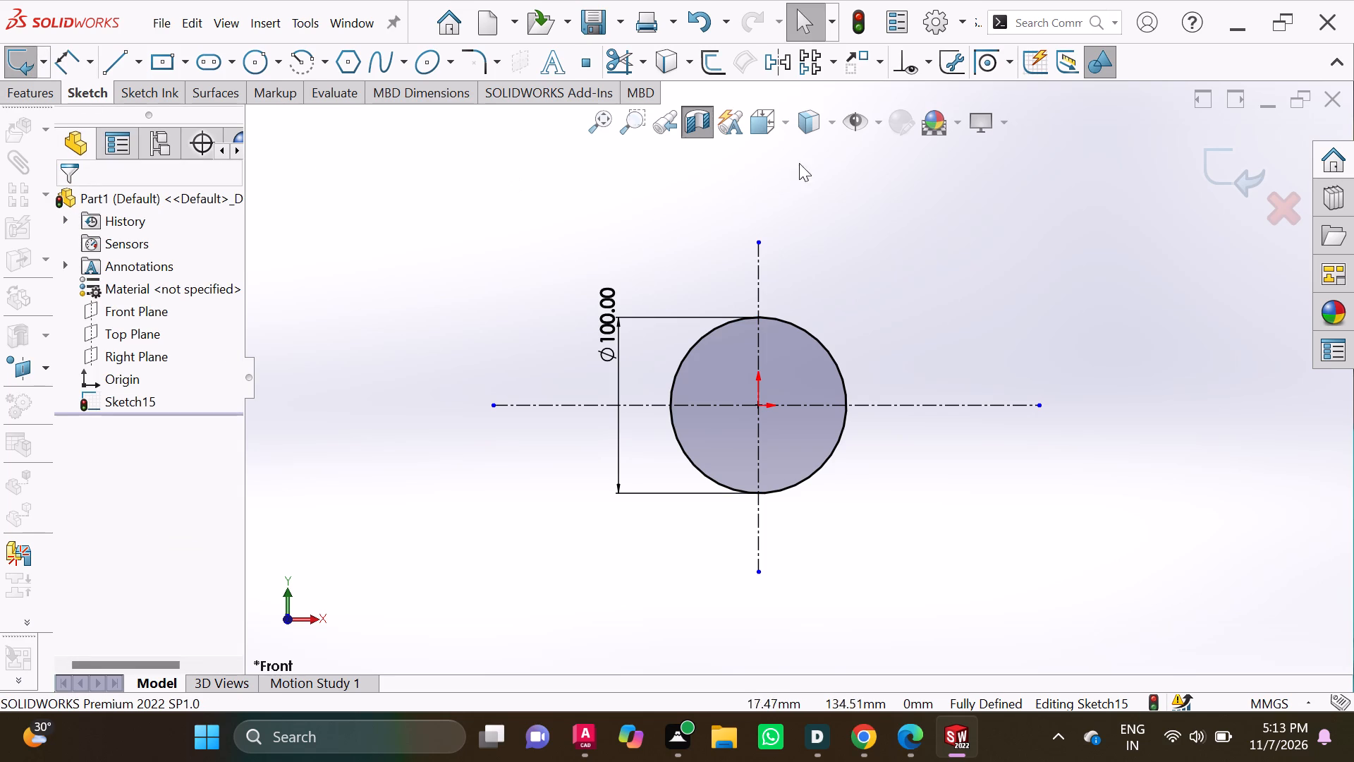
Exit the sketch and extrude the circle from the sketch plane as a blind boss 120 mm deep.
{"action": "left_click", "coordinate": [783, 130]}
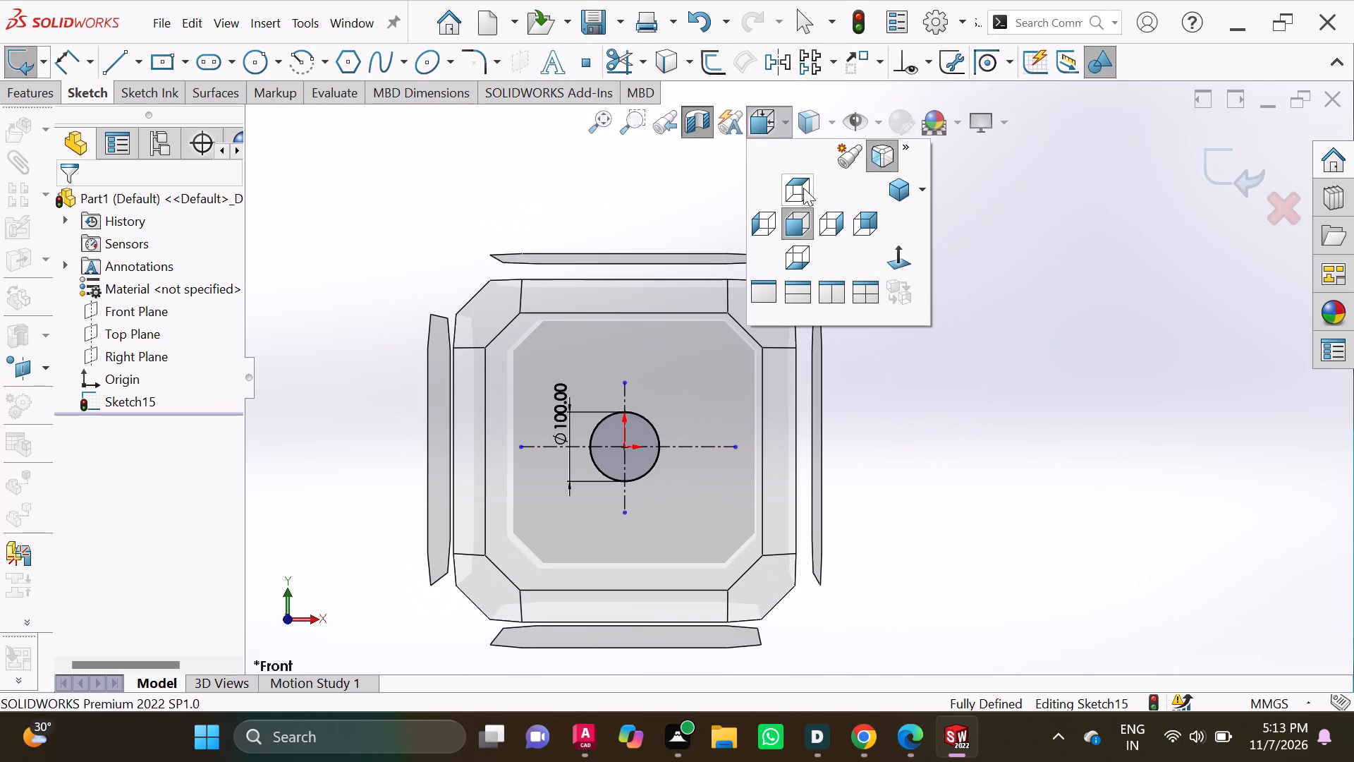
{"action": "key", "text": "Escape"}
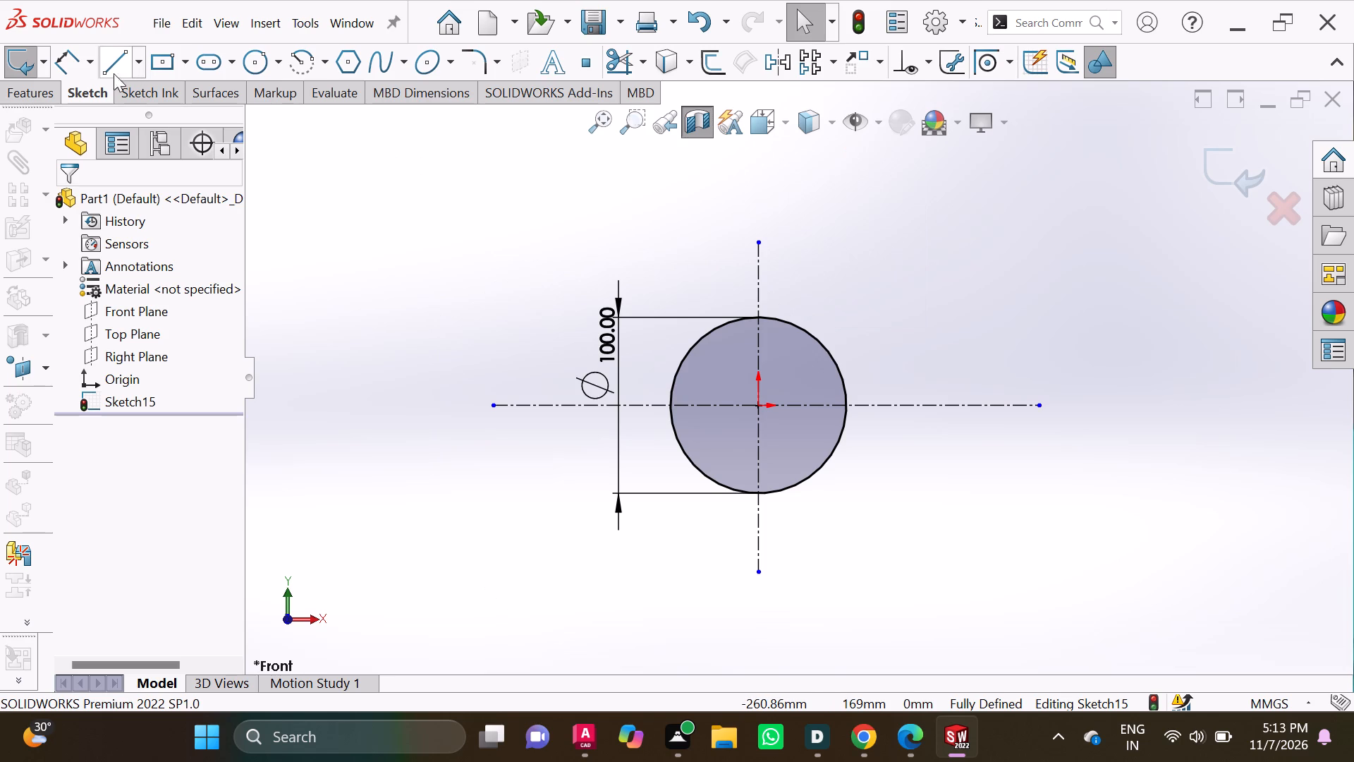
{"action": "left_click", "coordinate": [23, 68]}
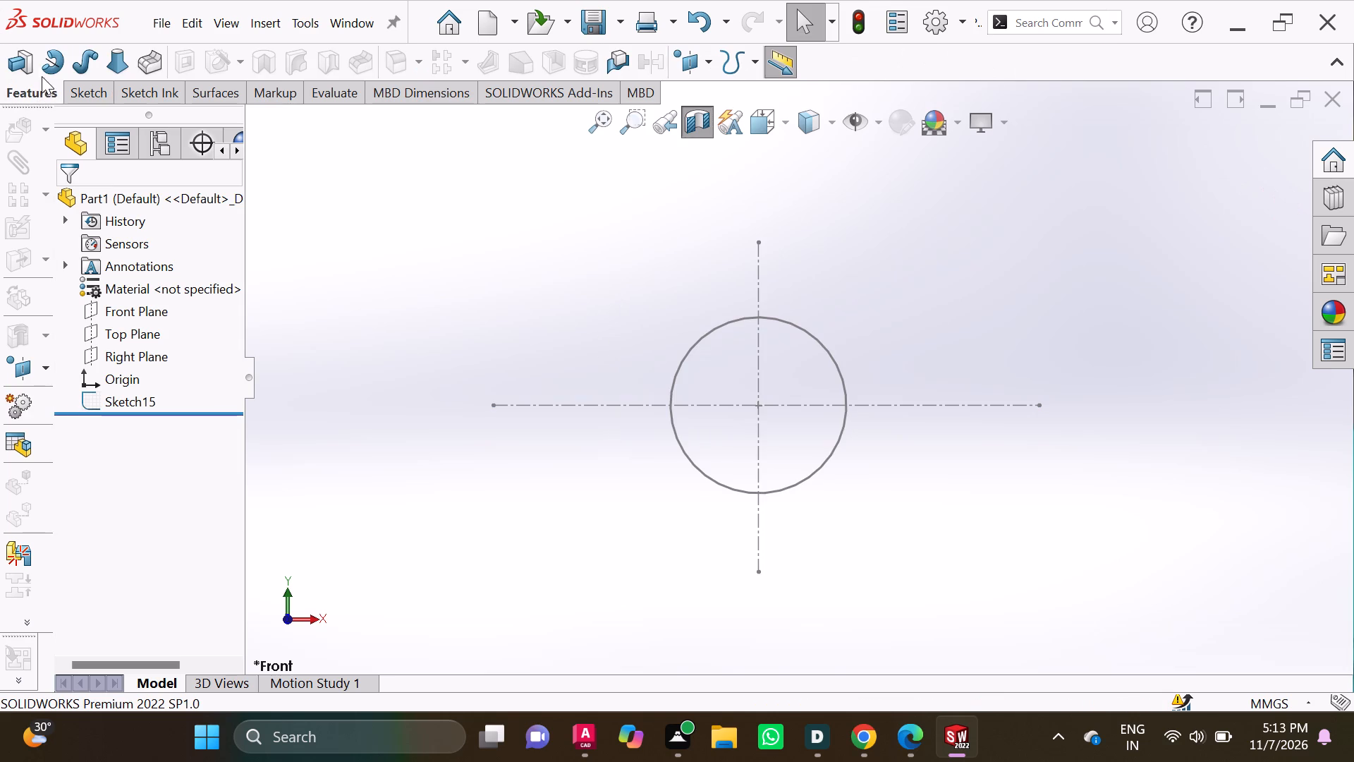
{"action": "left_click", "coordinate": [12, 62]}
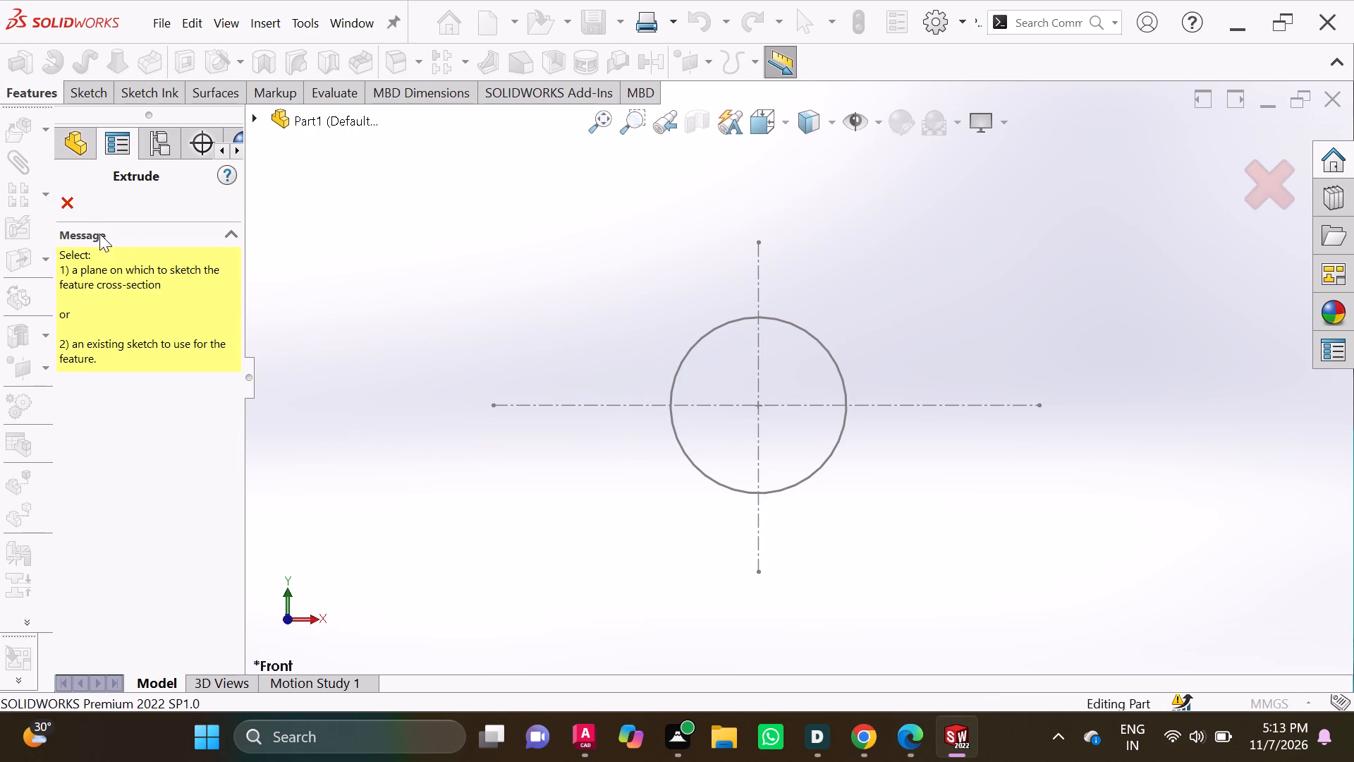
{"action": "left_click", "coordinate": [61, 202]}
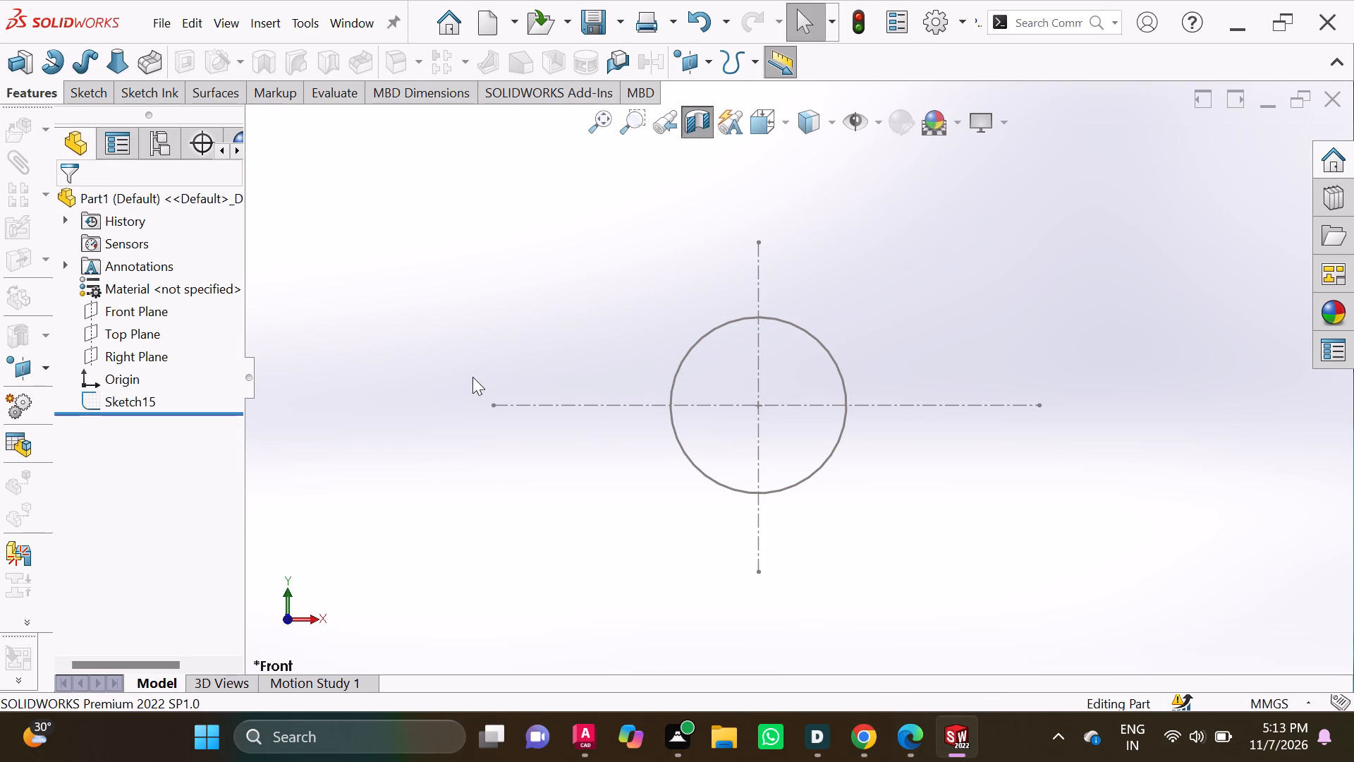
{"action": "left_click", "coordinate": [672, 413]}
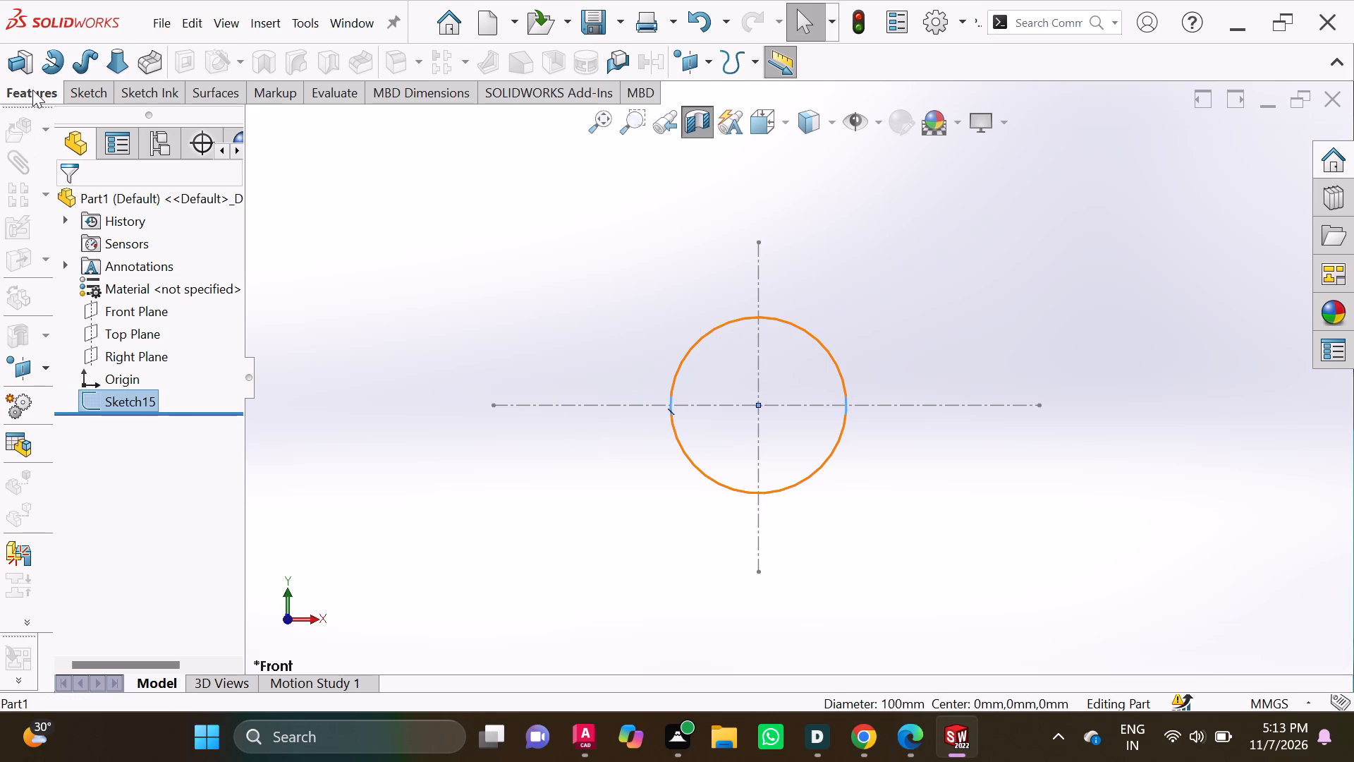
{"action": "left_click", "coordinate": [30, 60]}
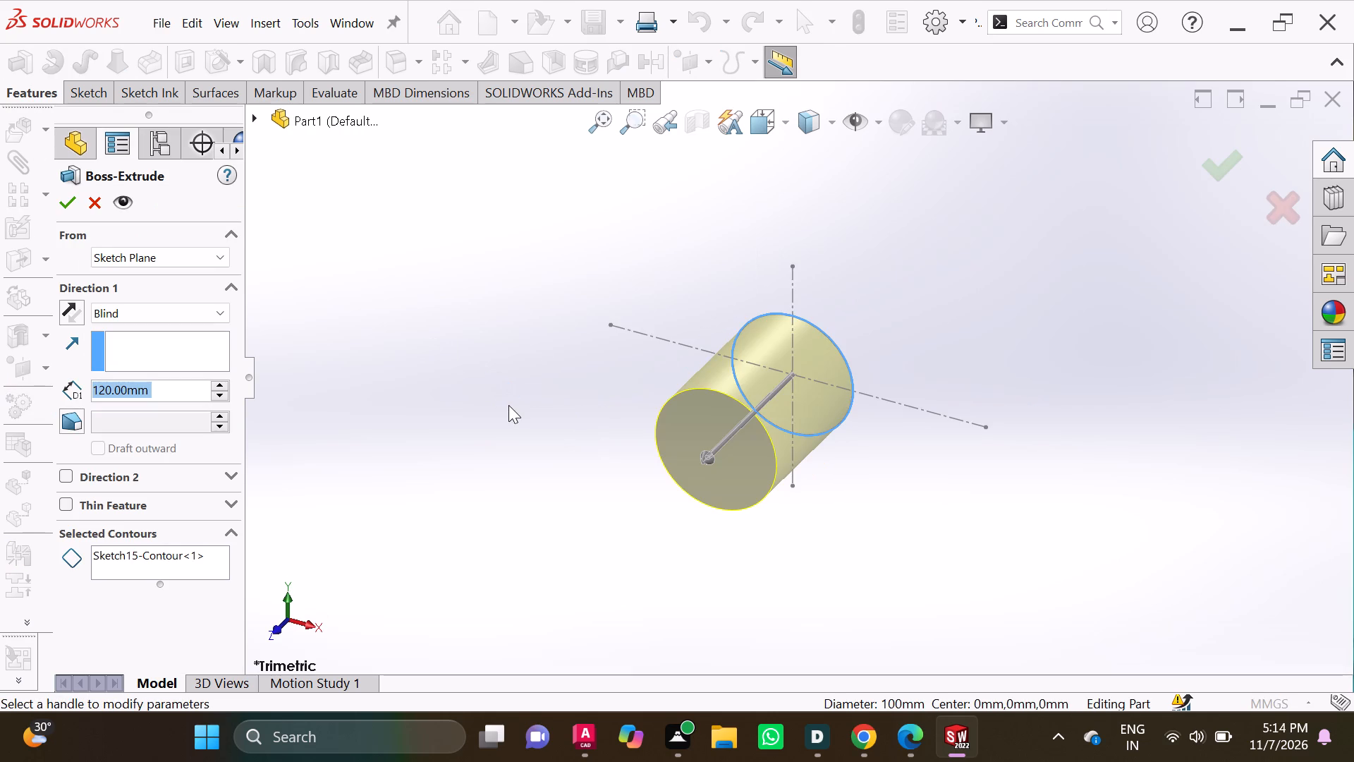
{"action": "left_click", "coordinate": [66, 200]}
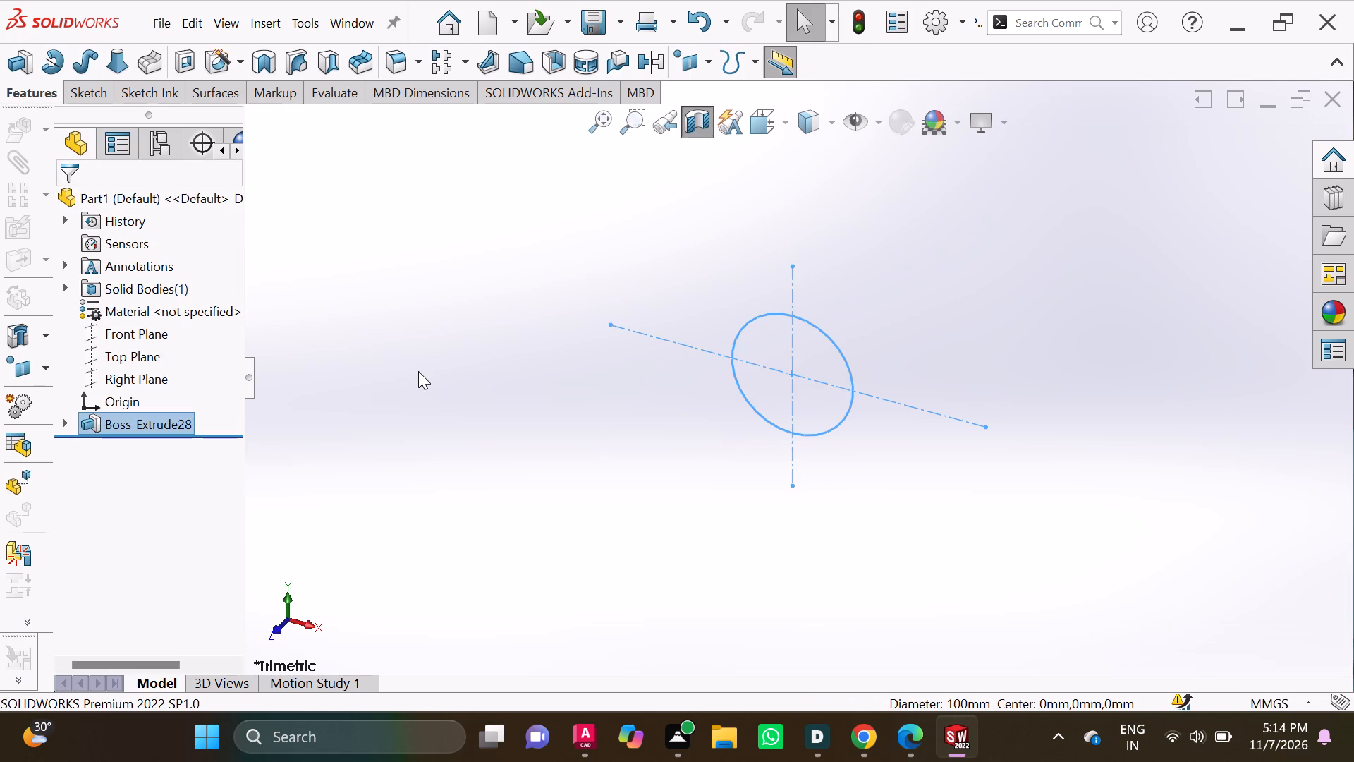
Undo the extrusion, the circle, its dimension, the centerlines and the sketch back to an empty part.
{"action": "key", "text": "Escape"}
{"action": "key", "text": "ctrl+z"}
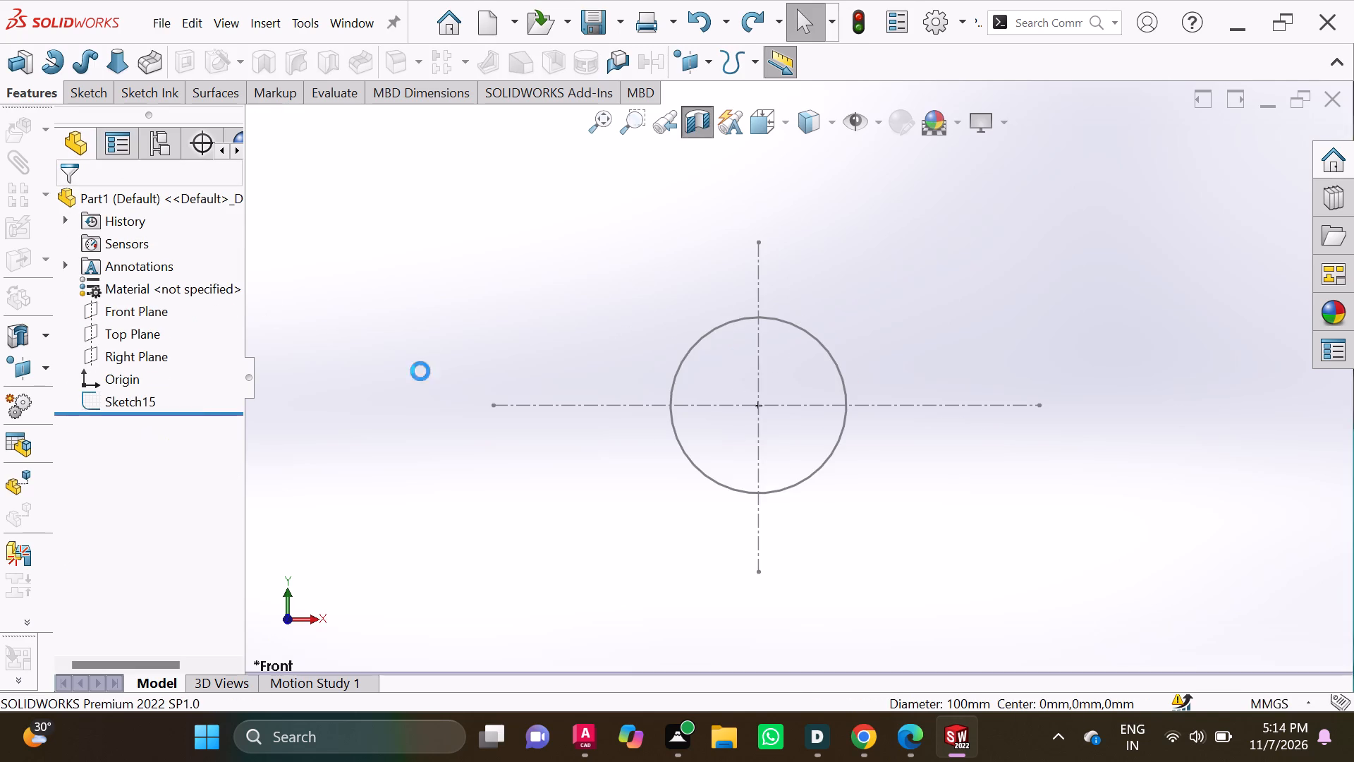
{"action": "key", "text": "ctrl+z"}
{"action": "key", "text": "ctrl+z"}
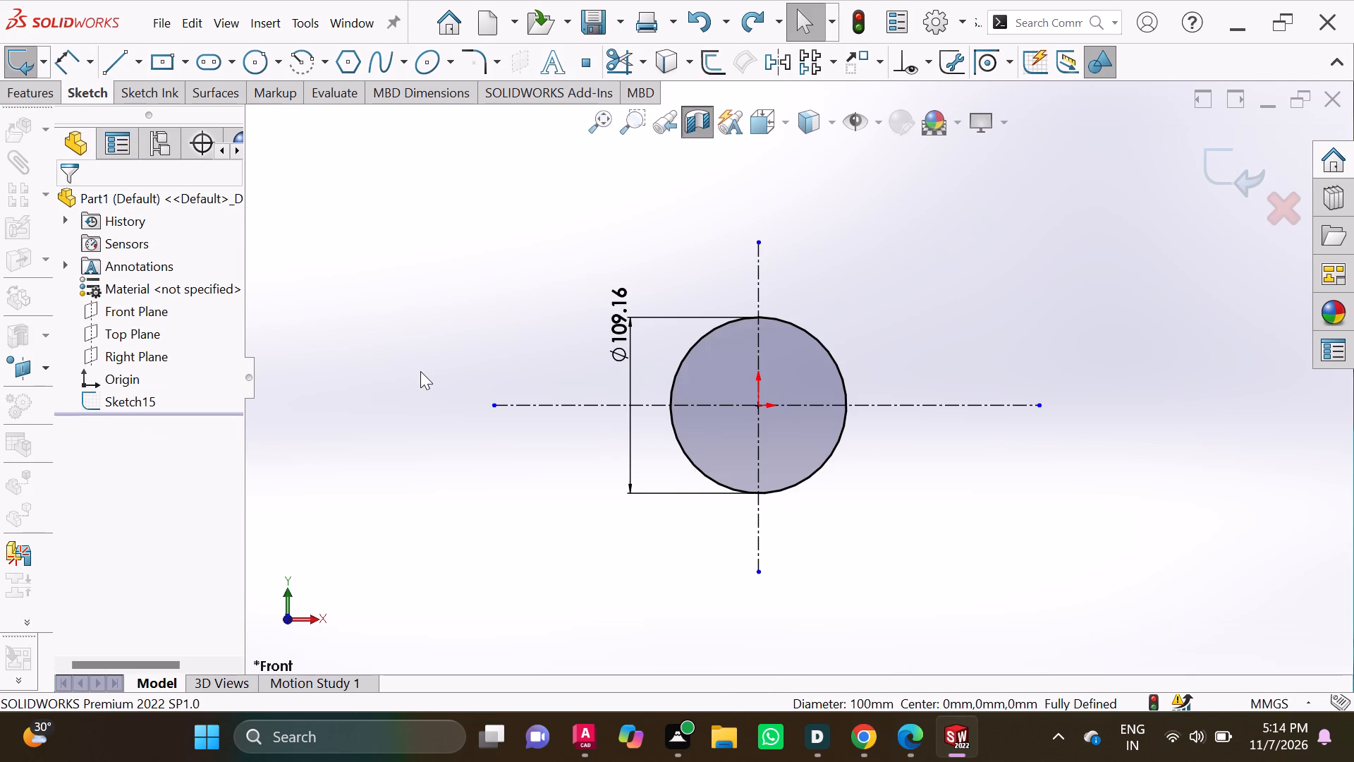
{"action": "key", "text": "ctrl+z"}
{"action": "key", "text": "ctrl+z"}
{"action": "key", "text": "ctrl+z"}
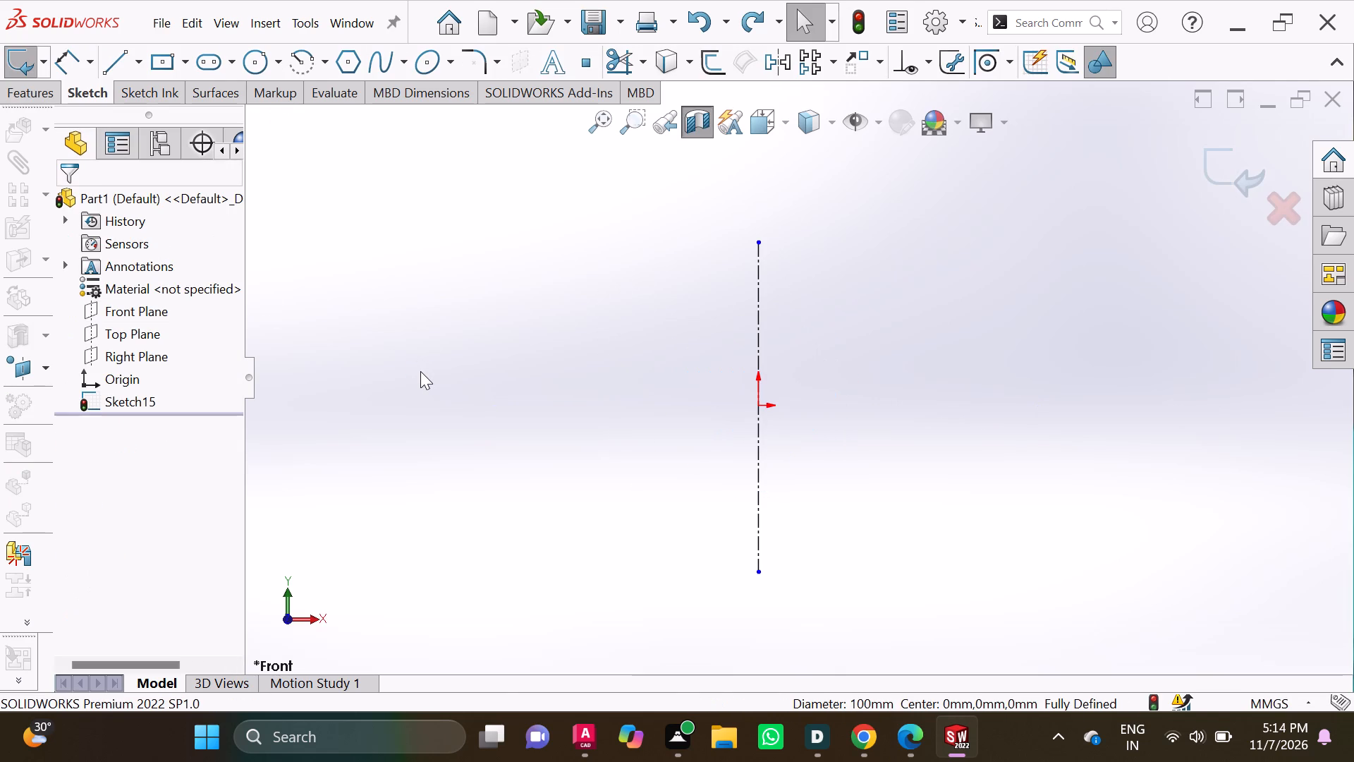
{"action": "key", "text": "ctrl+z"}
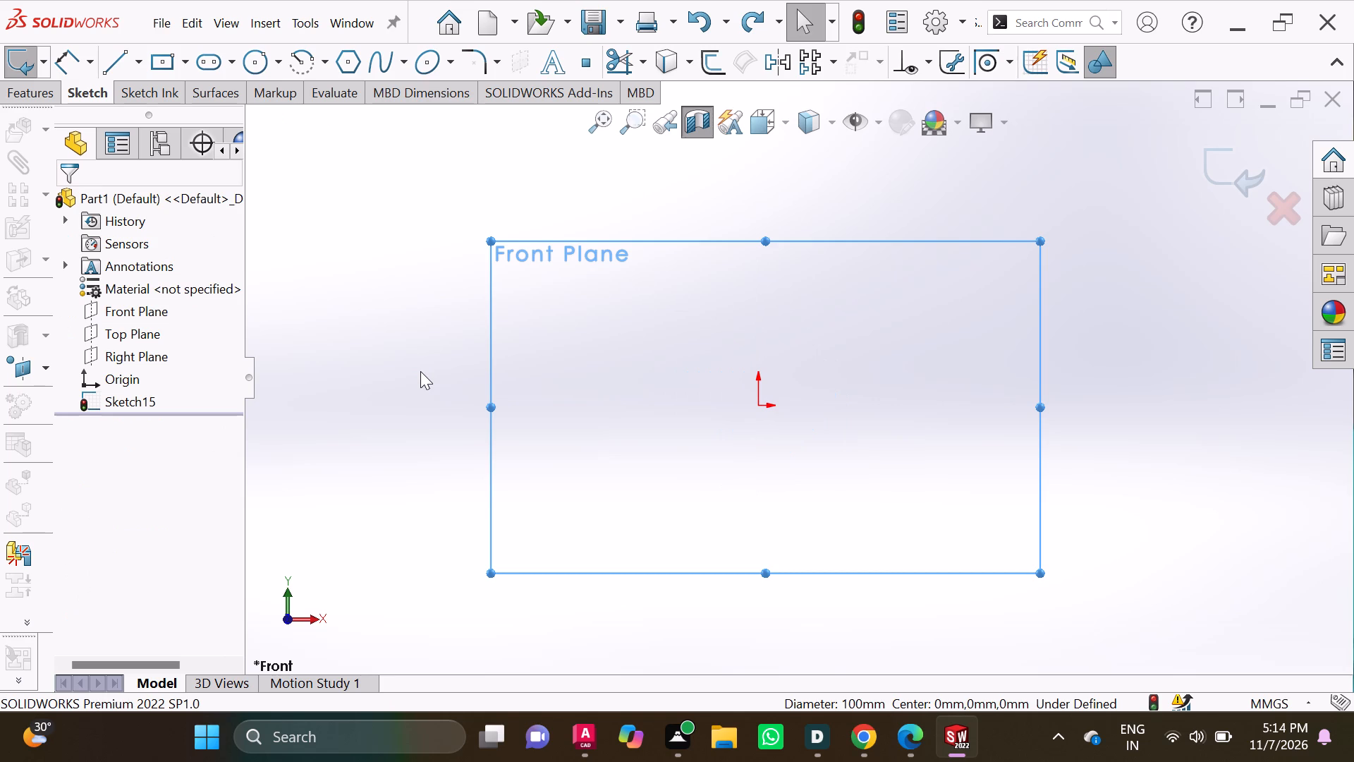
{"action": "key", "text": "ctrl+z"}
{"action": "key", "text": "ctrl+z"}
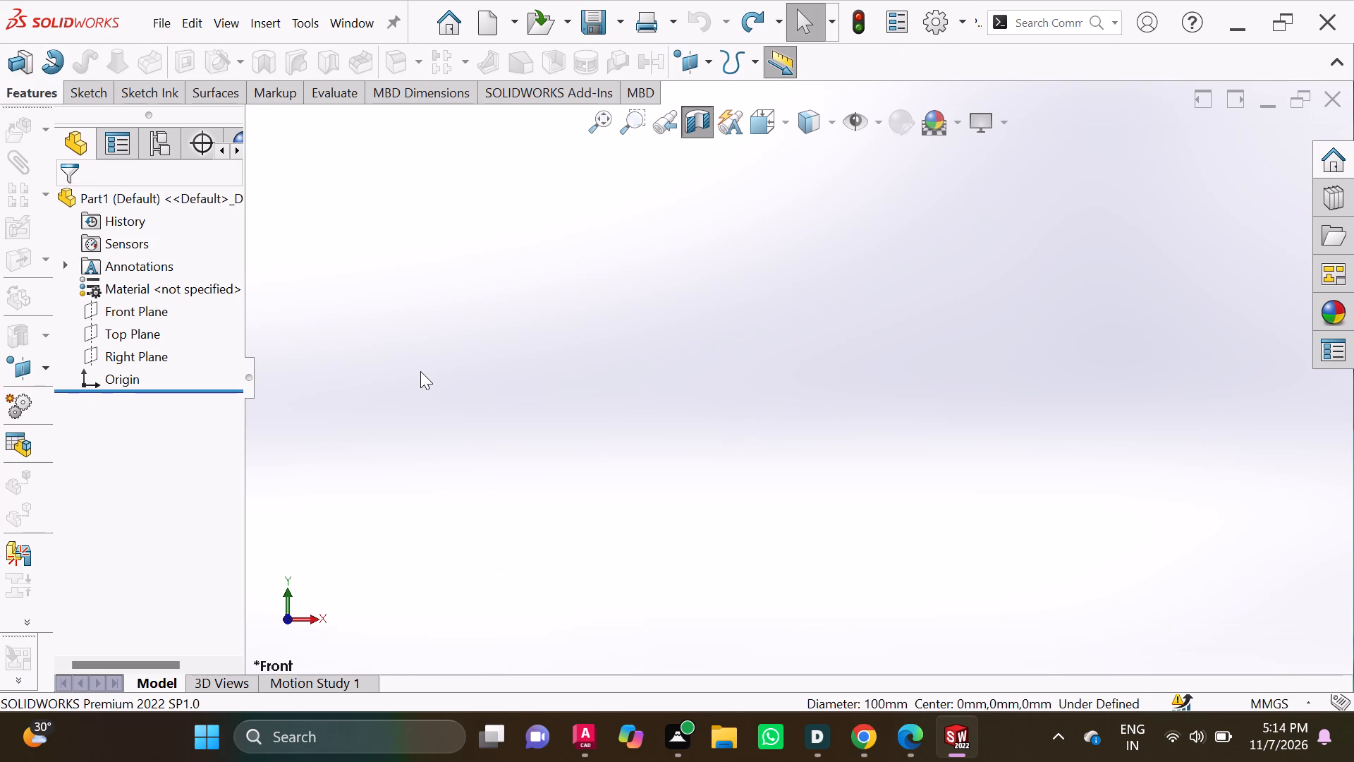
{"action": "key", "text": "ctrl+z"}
Start a new sketch on the Front Plane and draw a vertical centerline through the origin.
{"action": "left_click", "coordinate": [145, 314]}
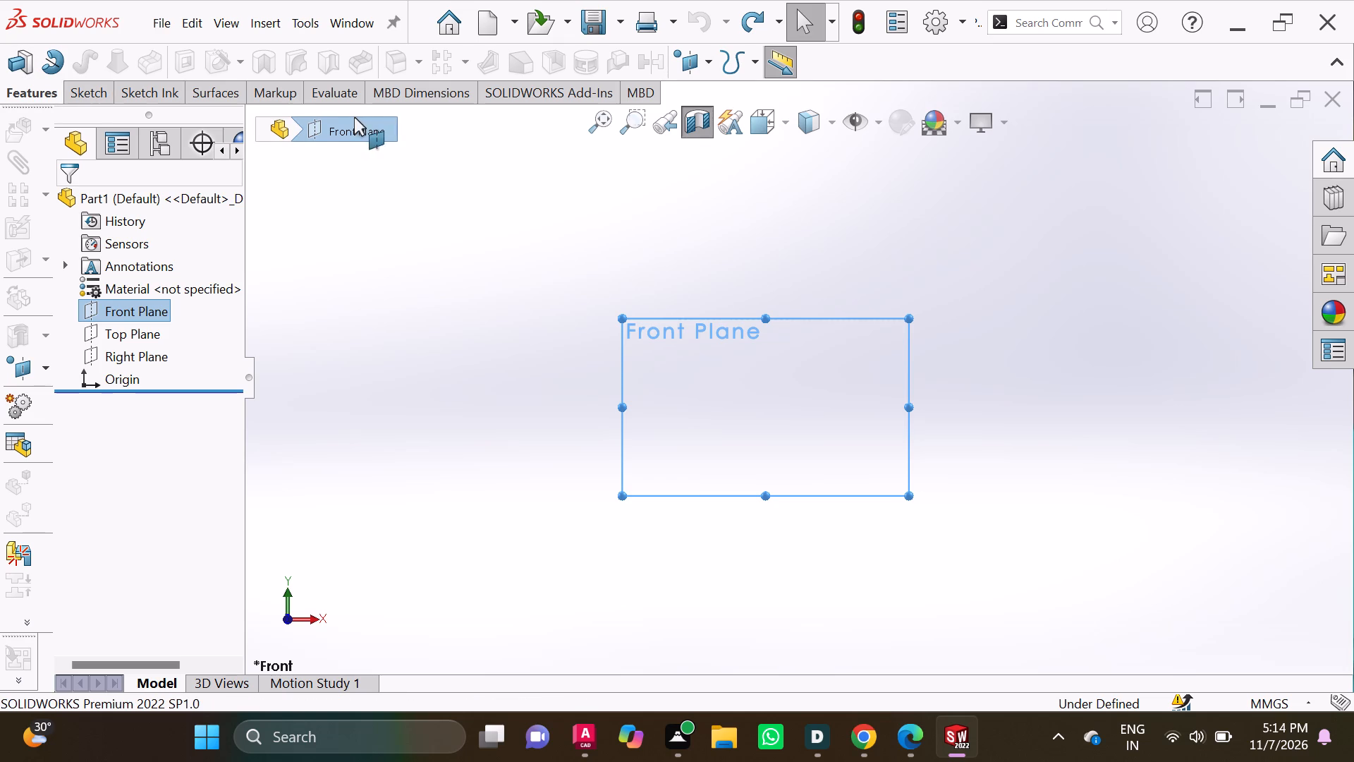
{"action": "left_click", "coordinate": [89, 94]}
{"action": "left_click", "coordinate": [133, 63]}
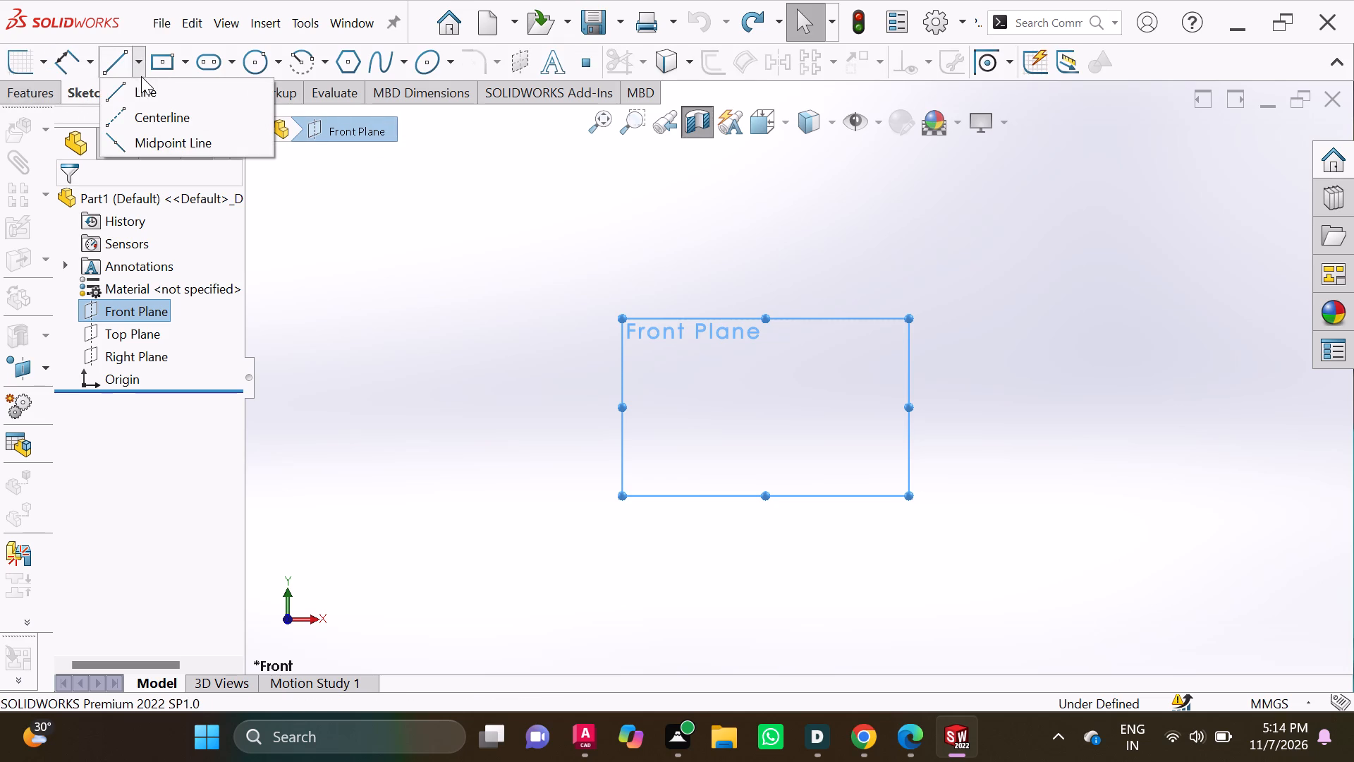
{"action": "left_click", "coordinate": [152, 127]}
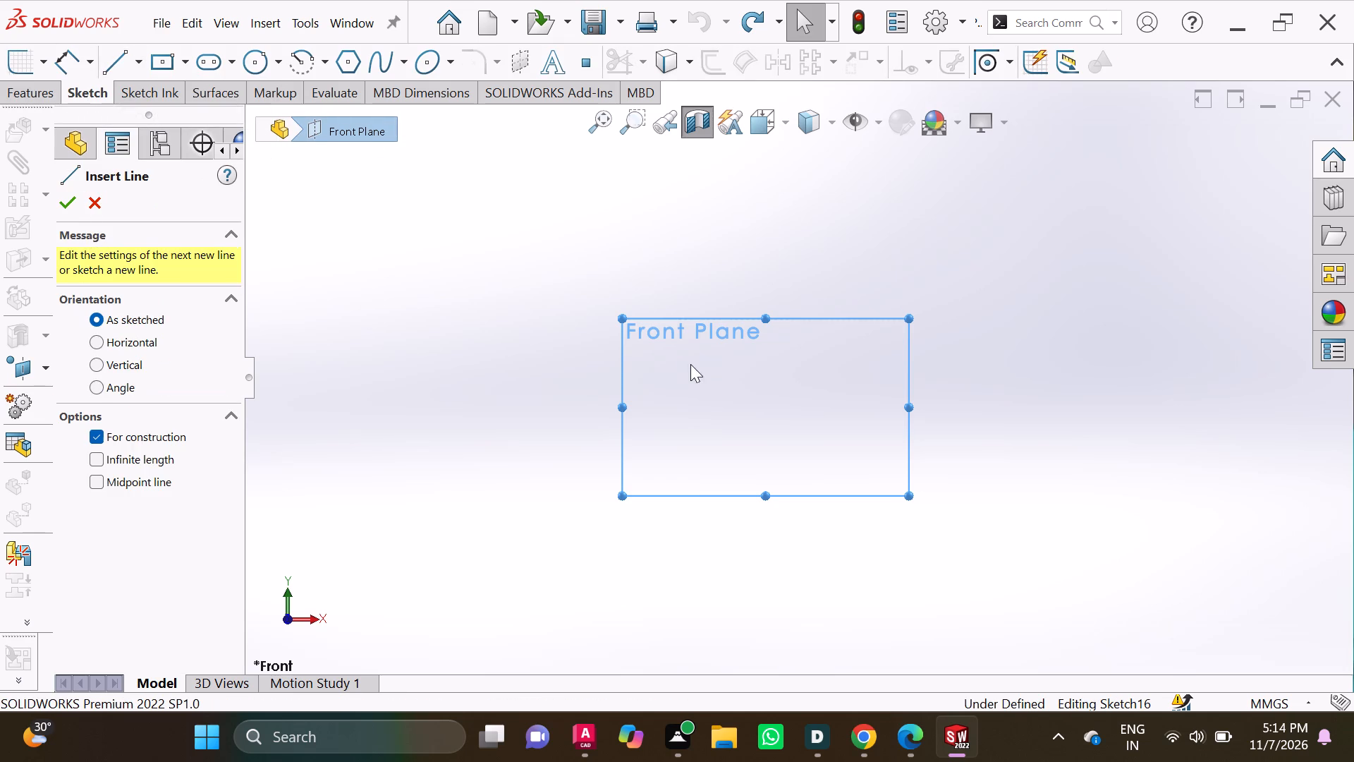
{"action": "left_click", "coordinate": [756, 317]}
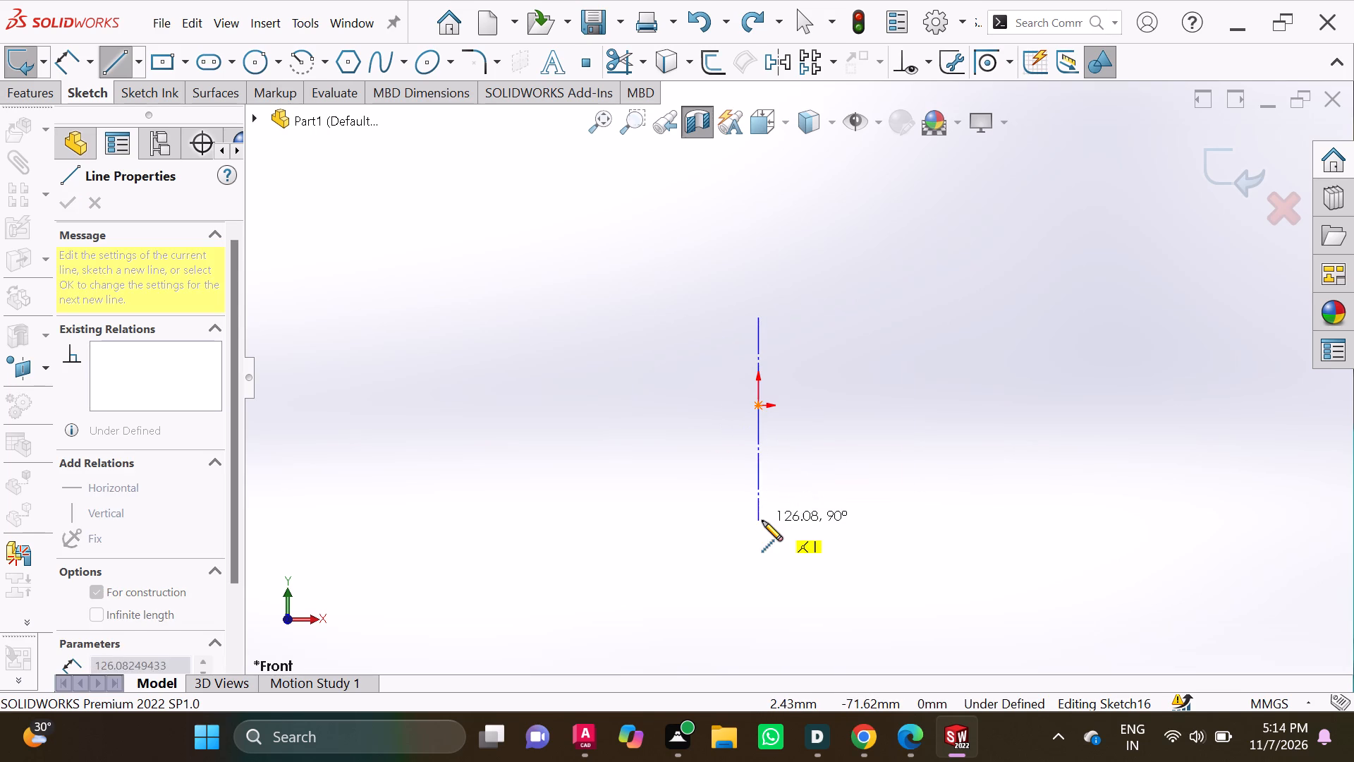
{"action": "left_click", "coordinate": [757, 541]}
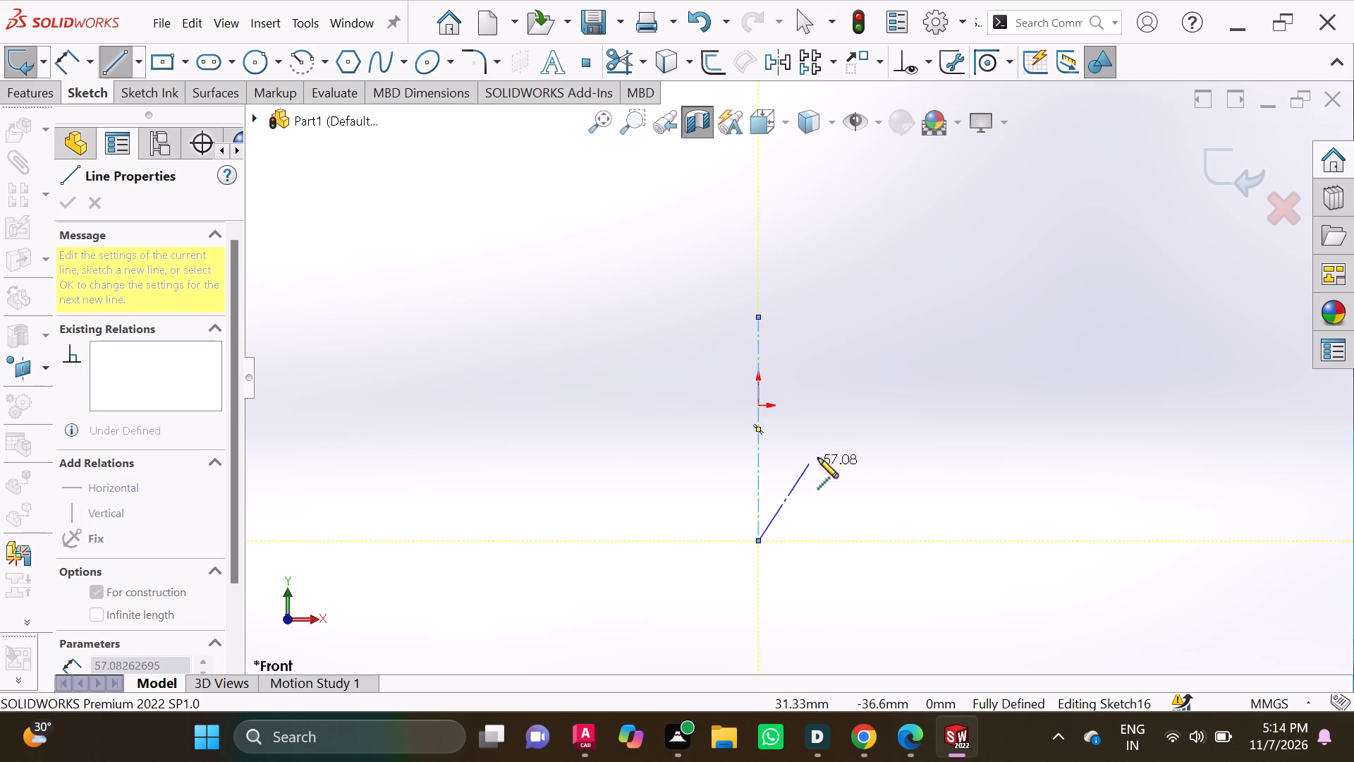
{"action": "key", "text": "Escape"}
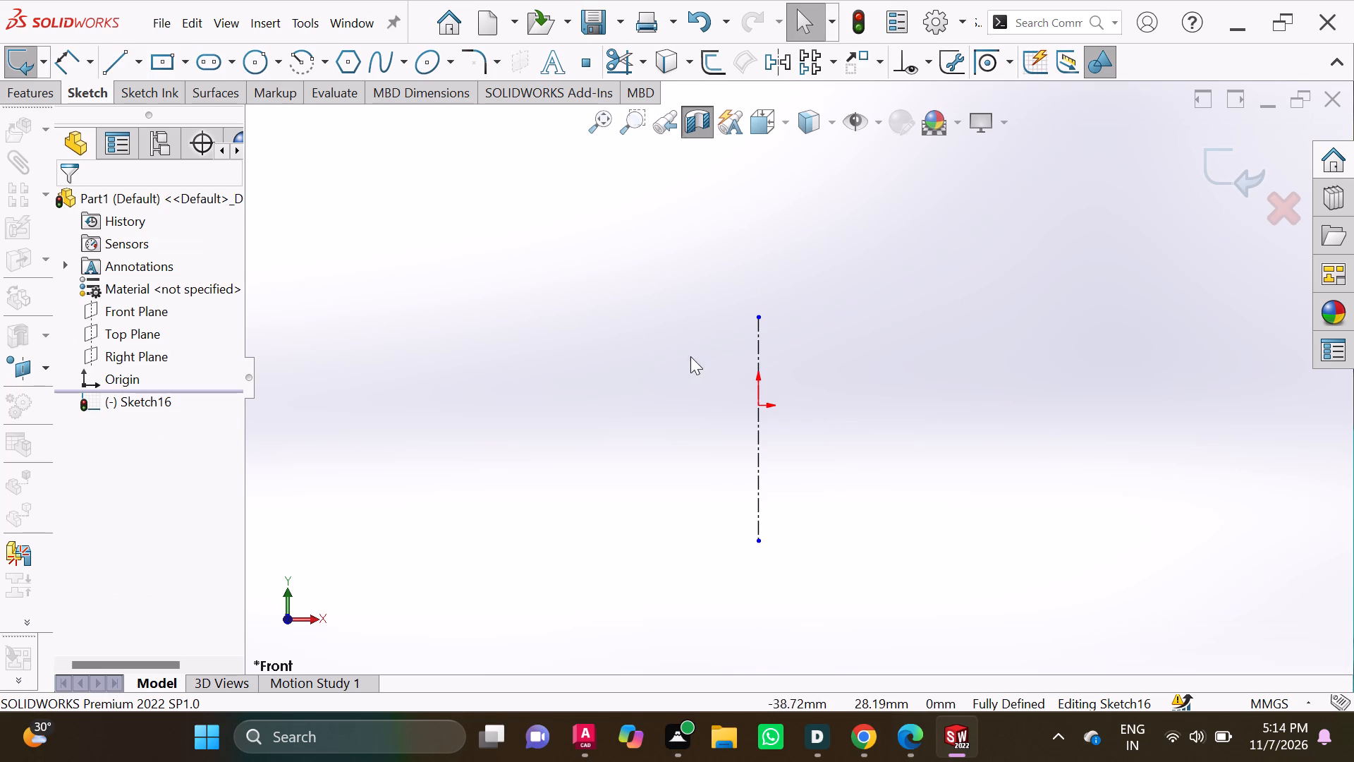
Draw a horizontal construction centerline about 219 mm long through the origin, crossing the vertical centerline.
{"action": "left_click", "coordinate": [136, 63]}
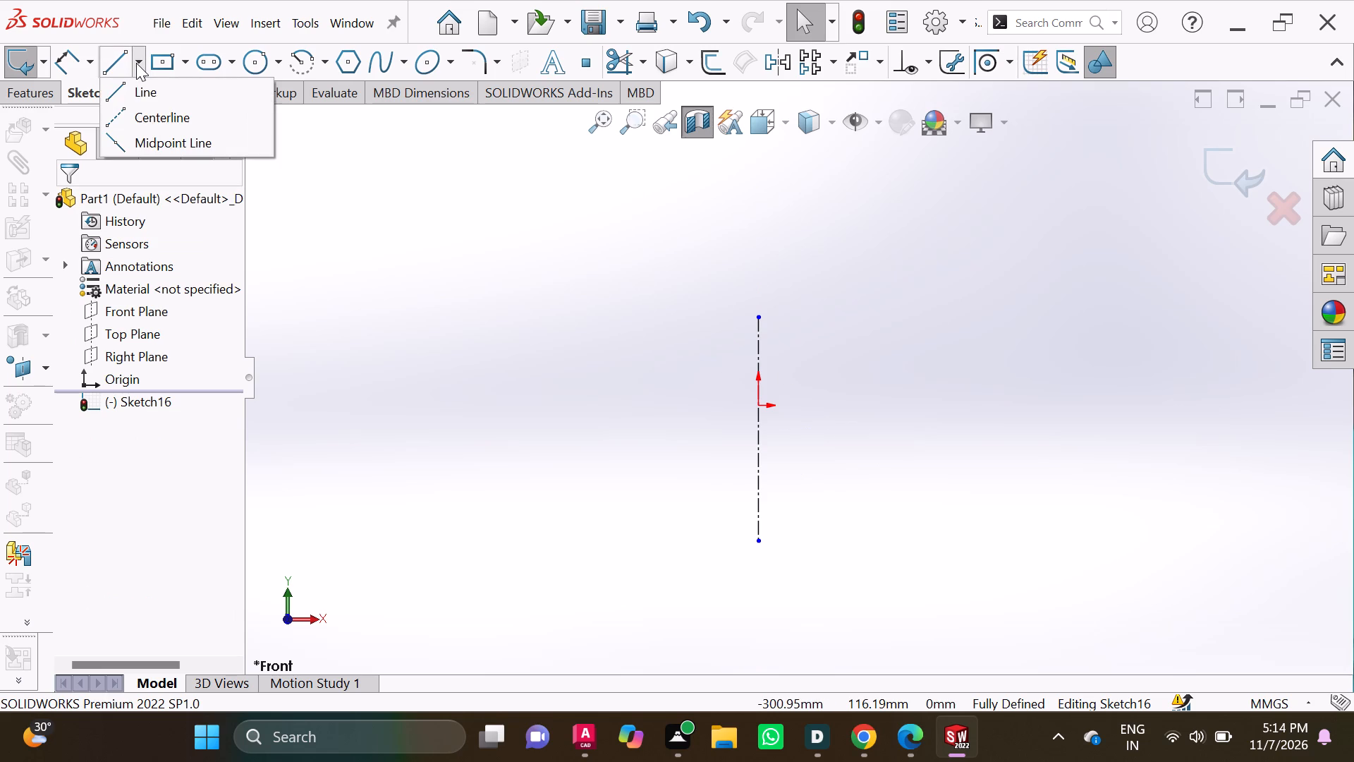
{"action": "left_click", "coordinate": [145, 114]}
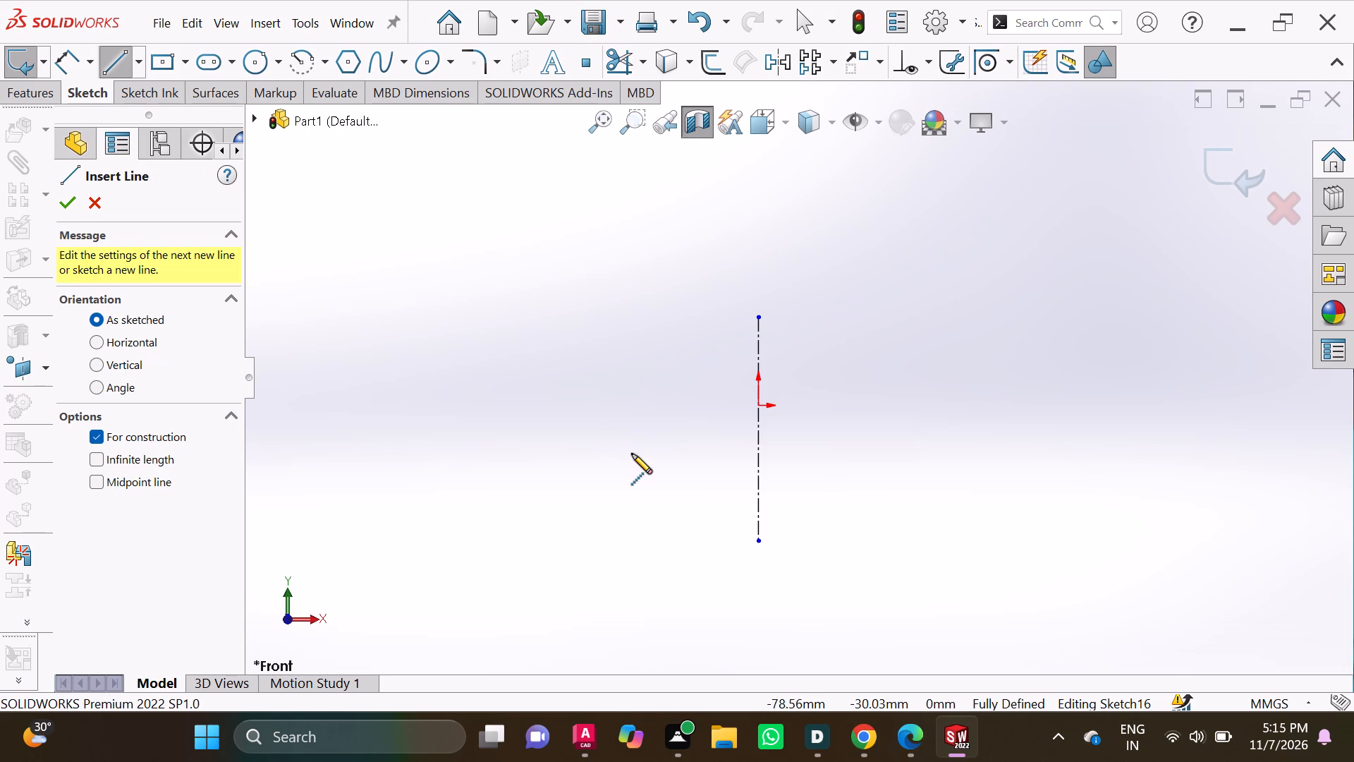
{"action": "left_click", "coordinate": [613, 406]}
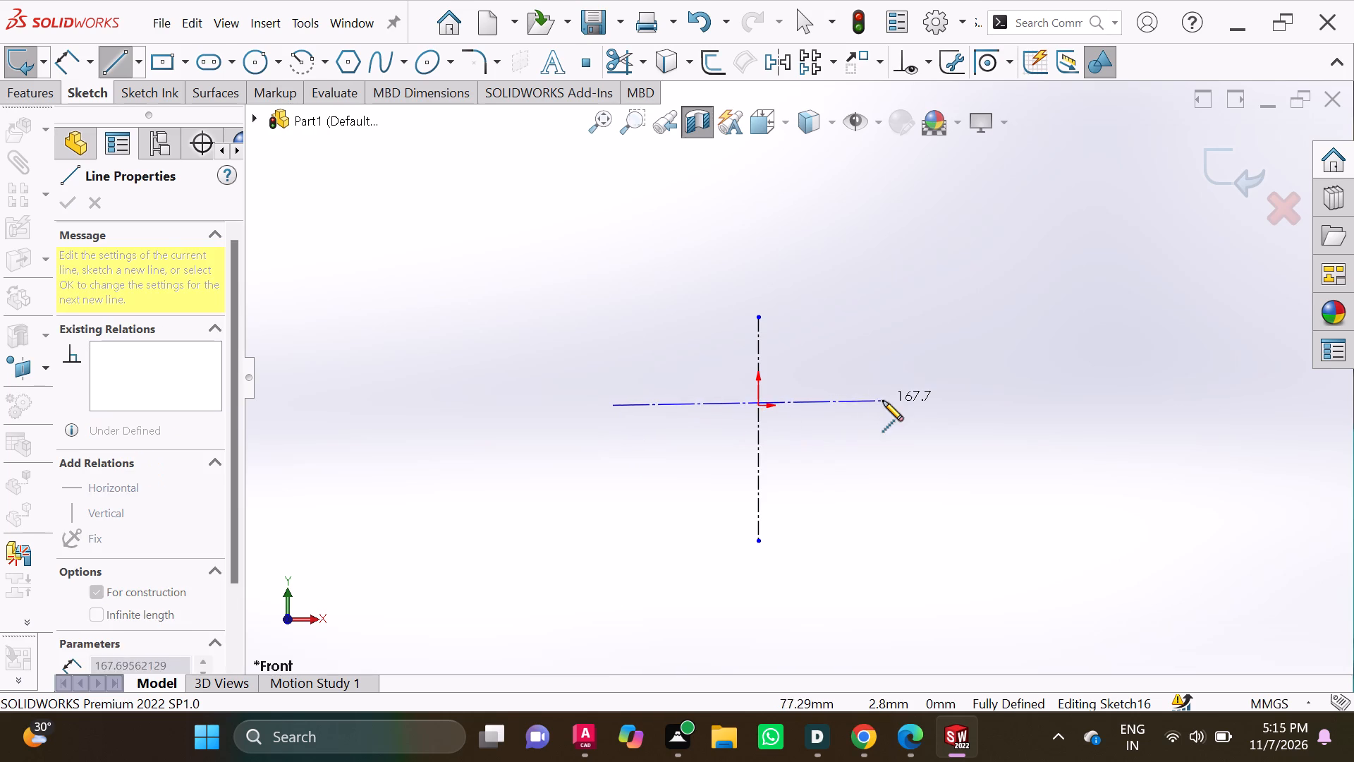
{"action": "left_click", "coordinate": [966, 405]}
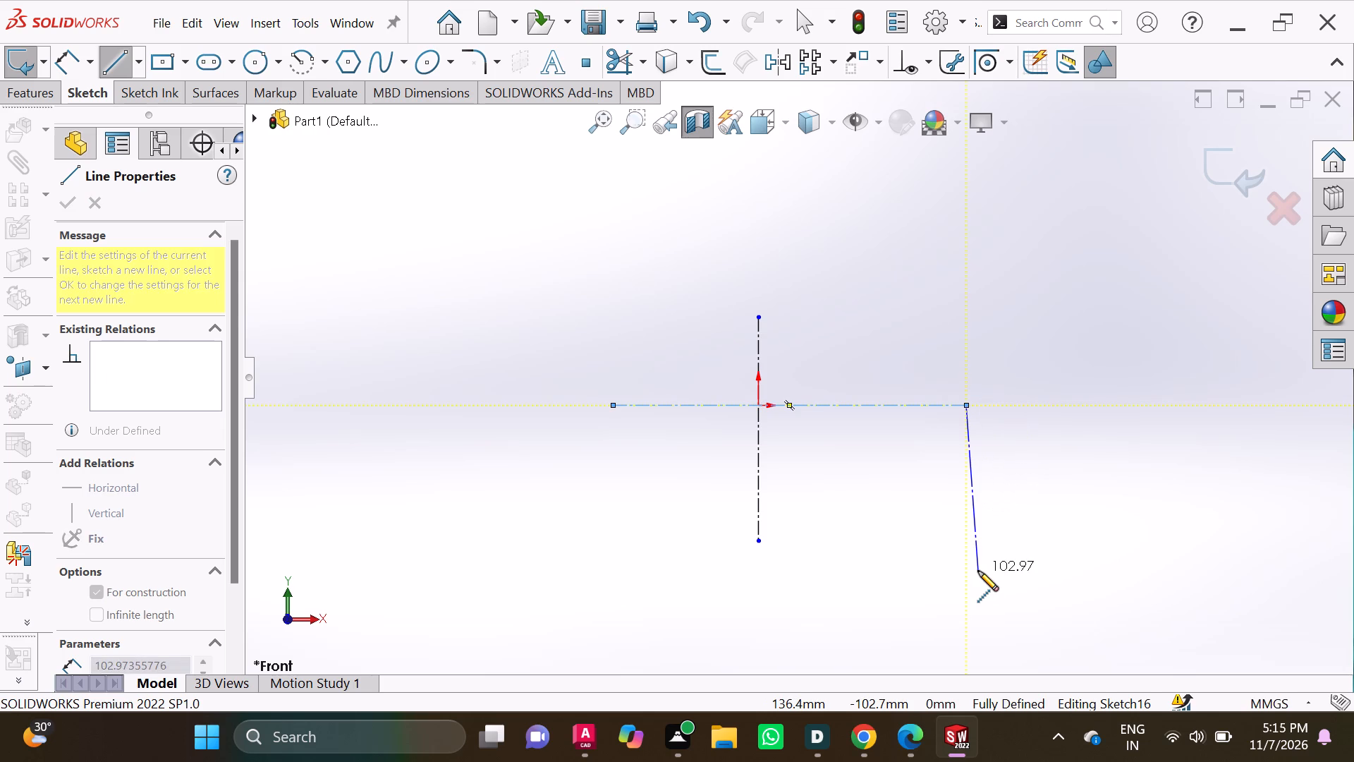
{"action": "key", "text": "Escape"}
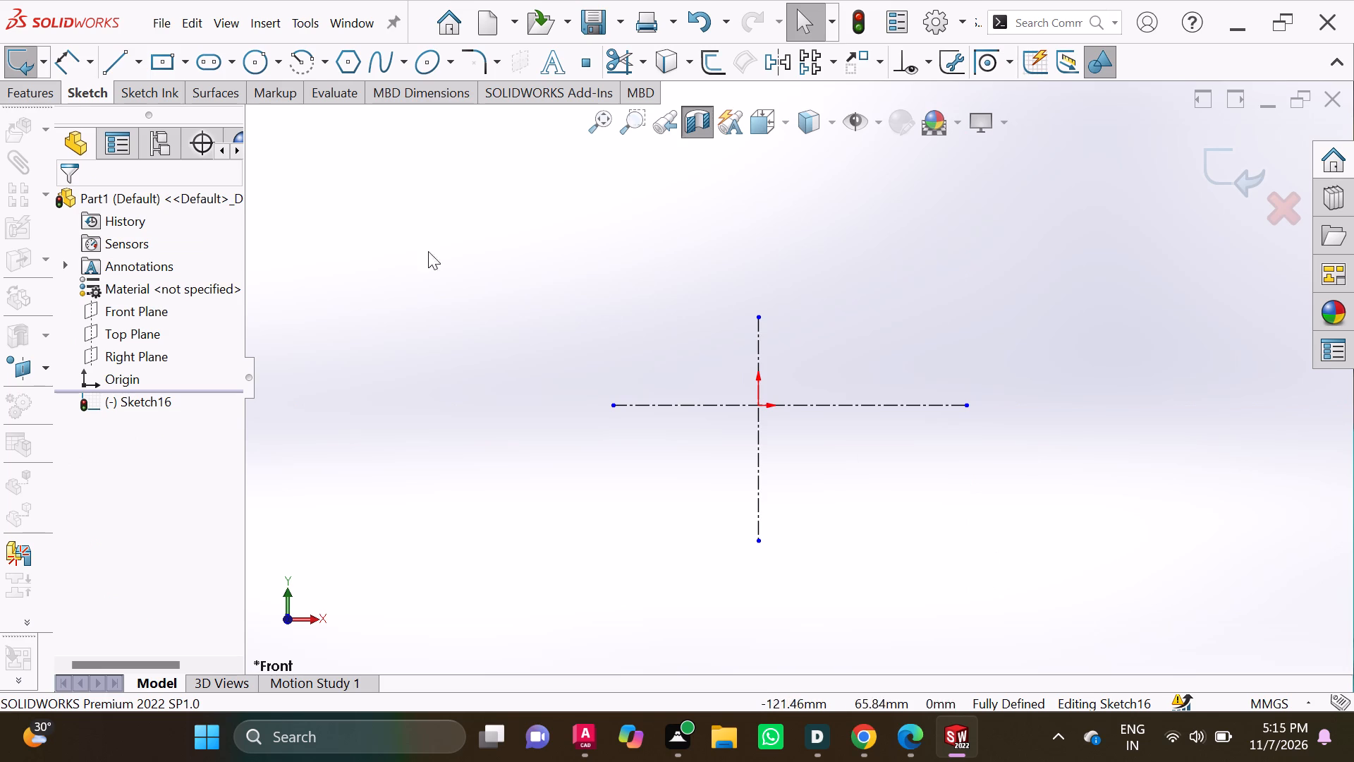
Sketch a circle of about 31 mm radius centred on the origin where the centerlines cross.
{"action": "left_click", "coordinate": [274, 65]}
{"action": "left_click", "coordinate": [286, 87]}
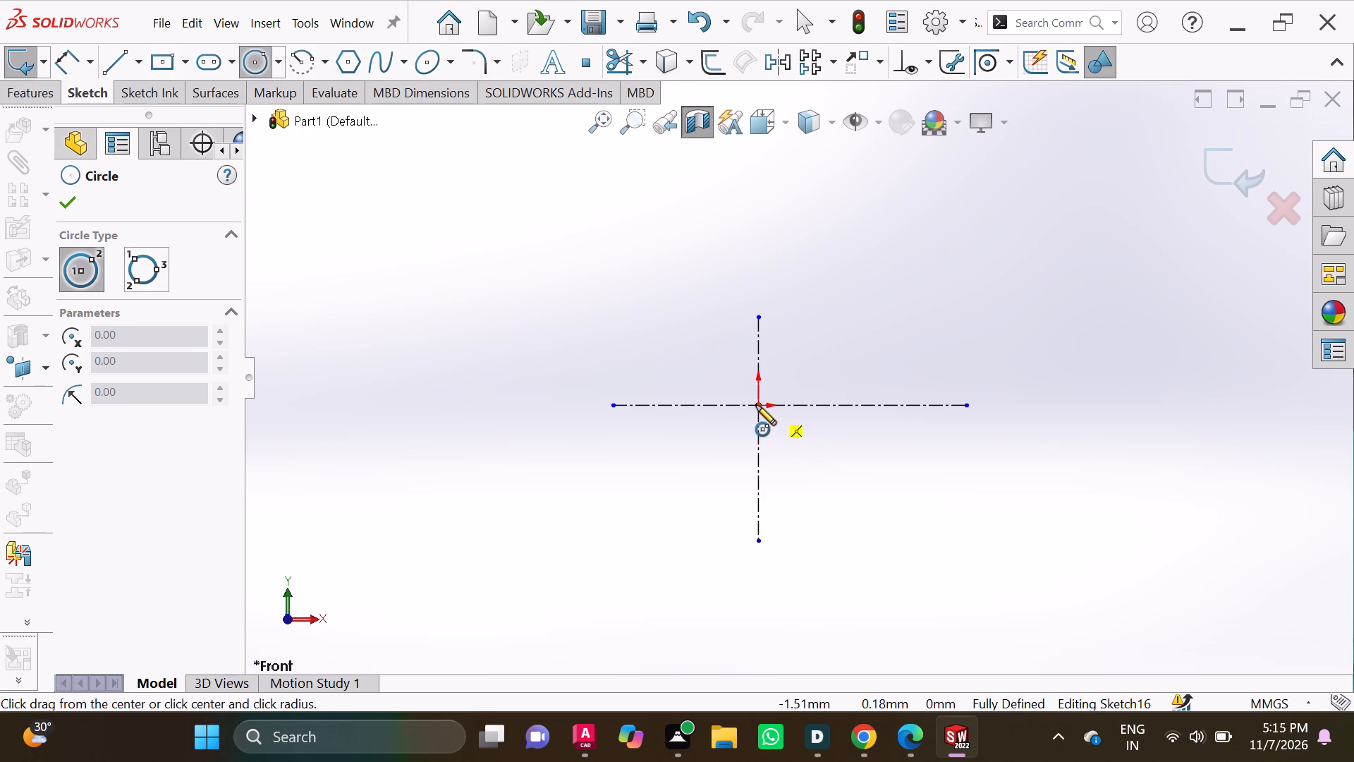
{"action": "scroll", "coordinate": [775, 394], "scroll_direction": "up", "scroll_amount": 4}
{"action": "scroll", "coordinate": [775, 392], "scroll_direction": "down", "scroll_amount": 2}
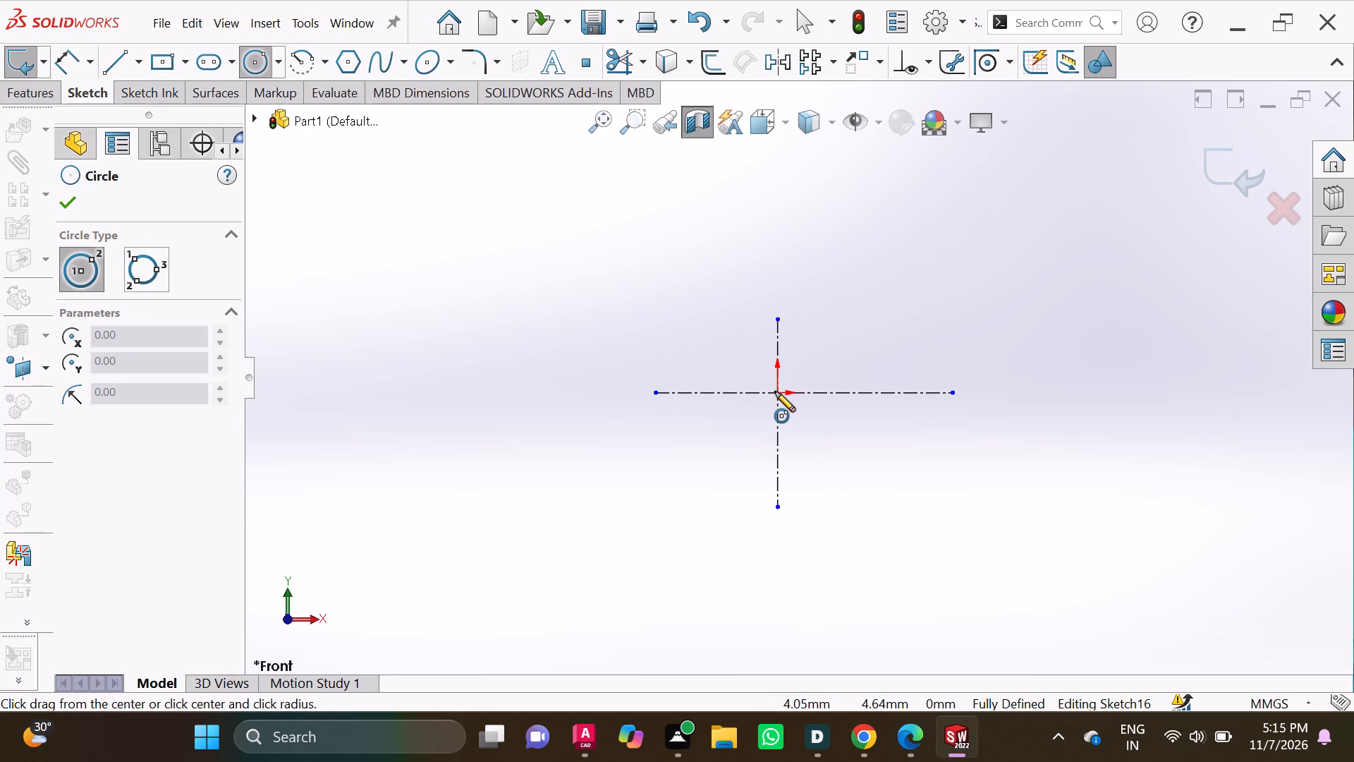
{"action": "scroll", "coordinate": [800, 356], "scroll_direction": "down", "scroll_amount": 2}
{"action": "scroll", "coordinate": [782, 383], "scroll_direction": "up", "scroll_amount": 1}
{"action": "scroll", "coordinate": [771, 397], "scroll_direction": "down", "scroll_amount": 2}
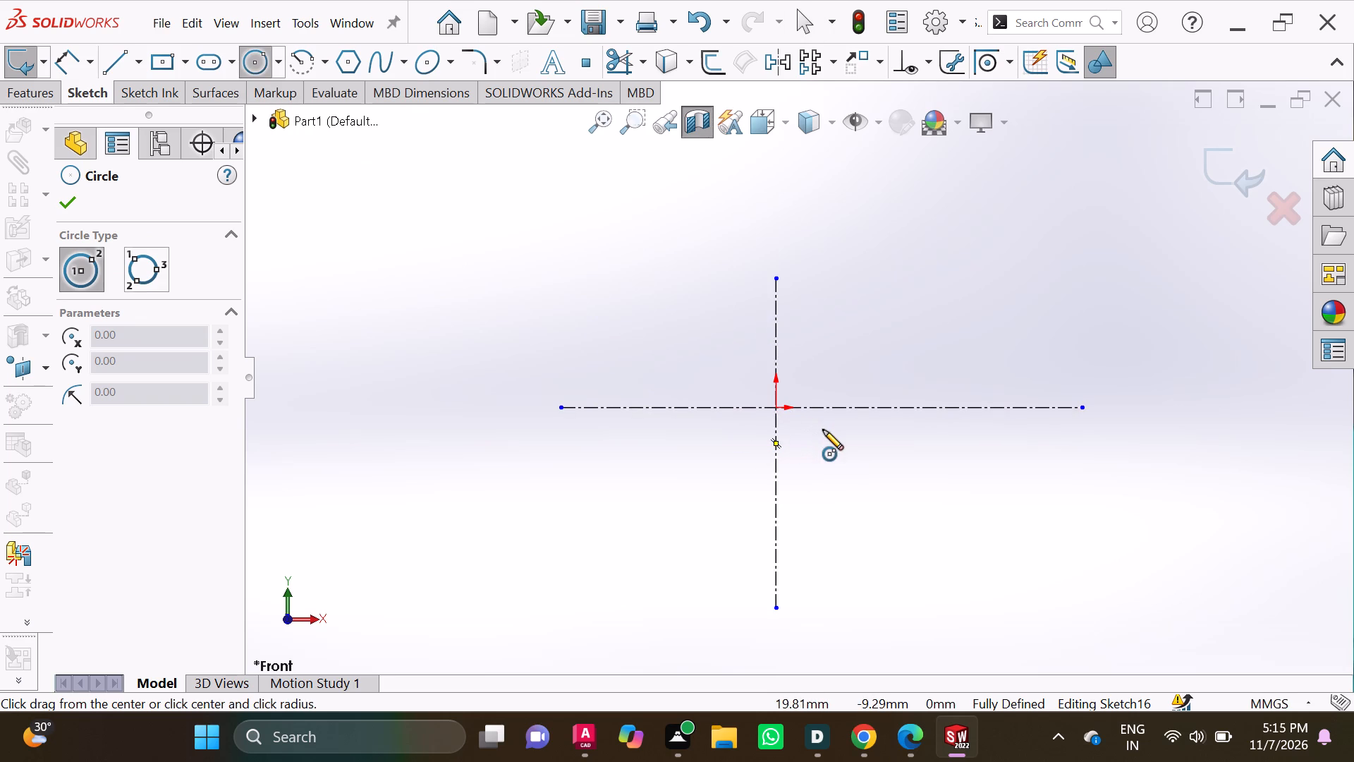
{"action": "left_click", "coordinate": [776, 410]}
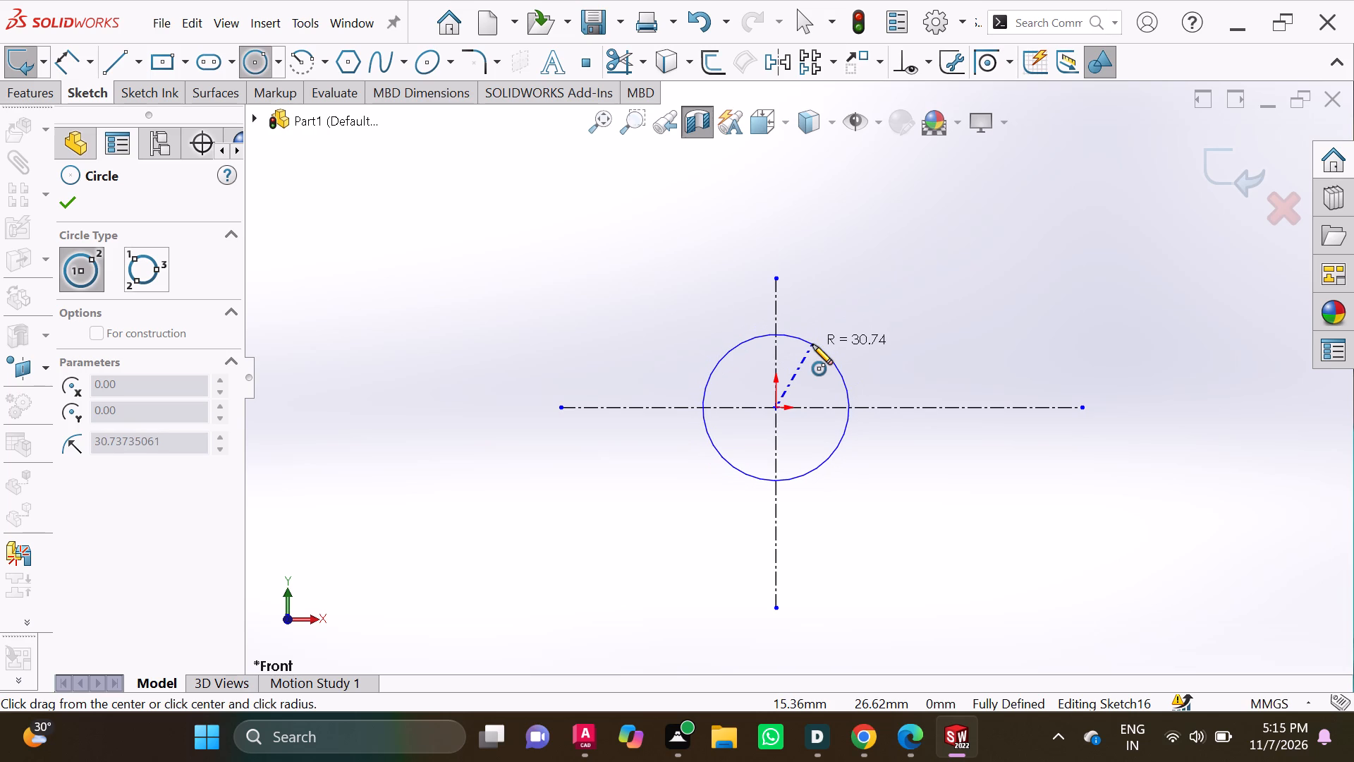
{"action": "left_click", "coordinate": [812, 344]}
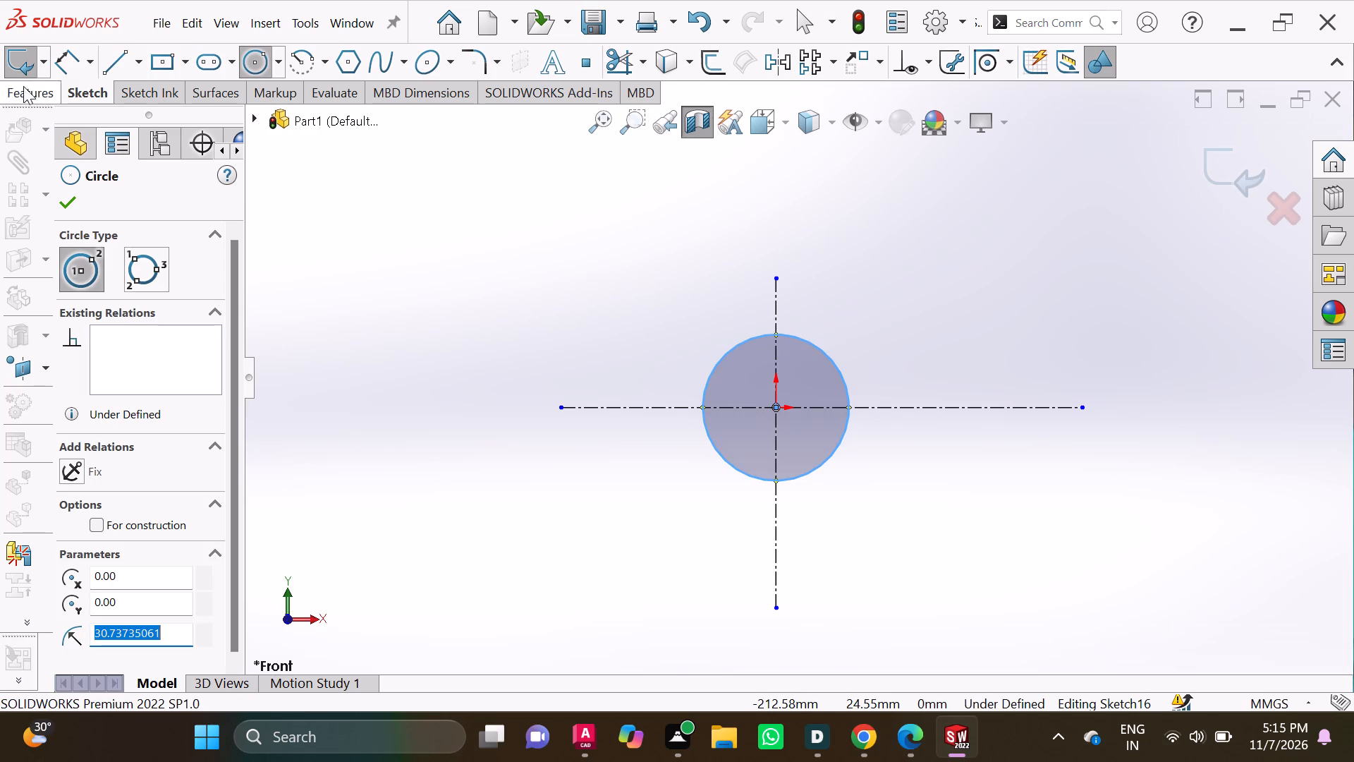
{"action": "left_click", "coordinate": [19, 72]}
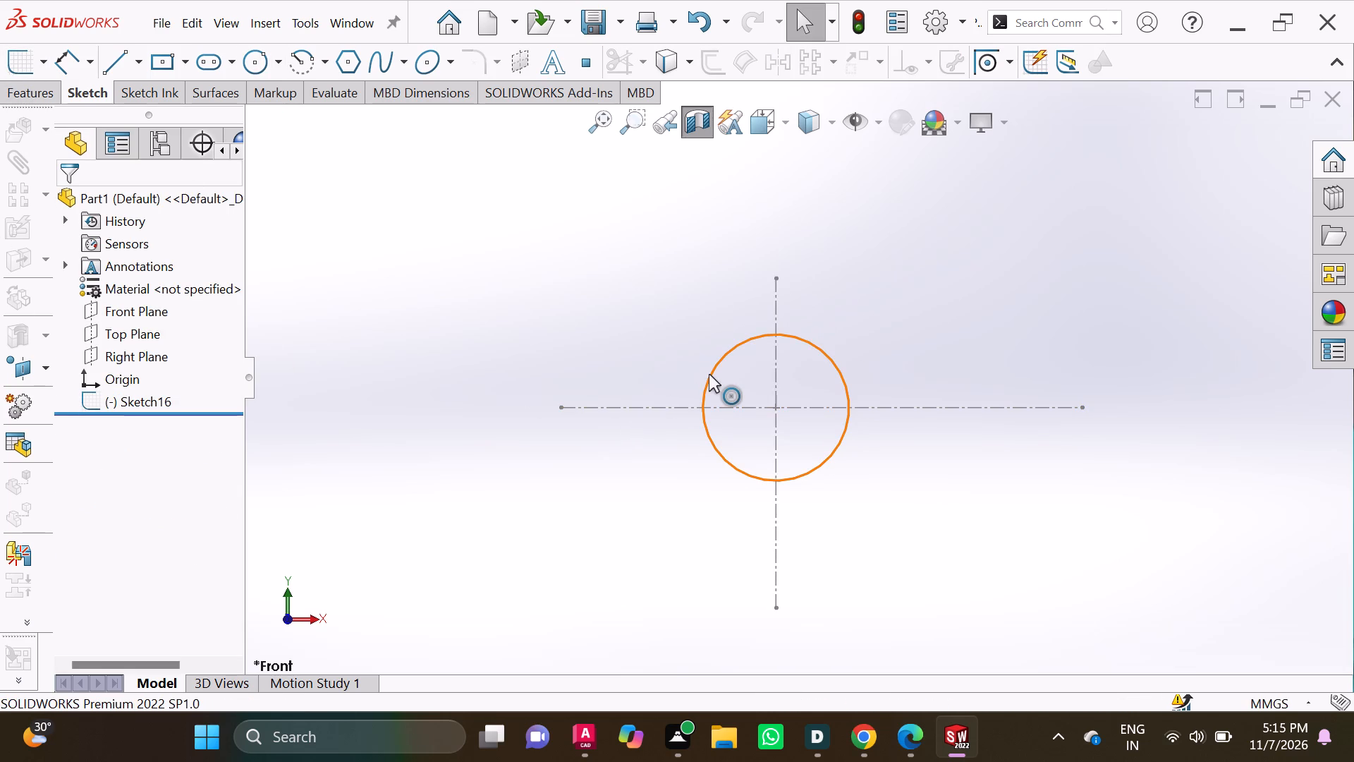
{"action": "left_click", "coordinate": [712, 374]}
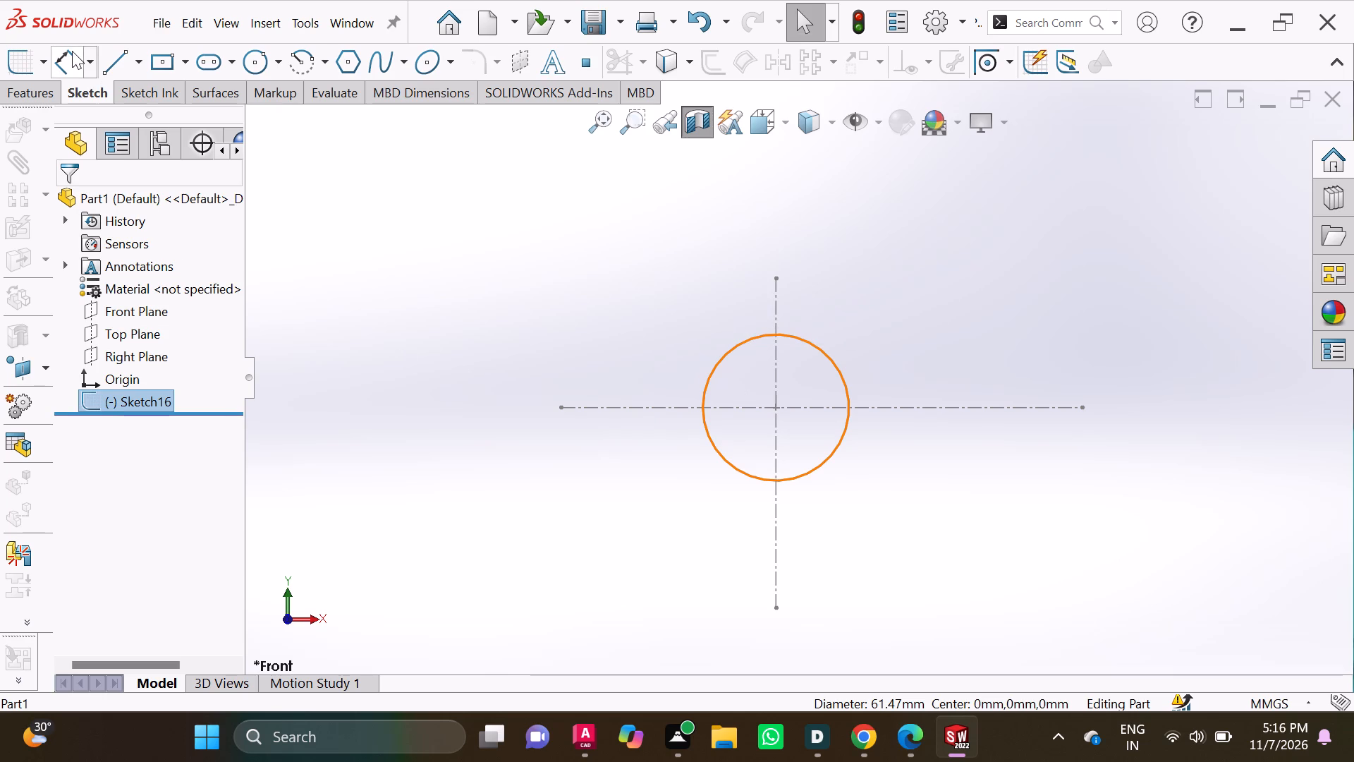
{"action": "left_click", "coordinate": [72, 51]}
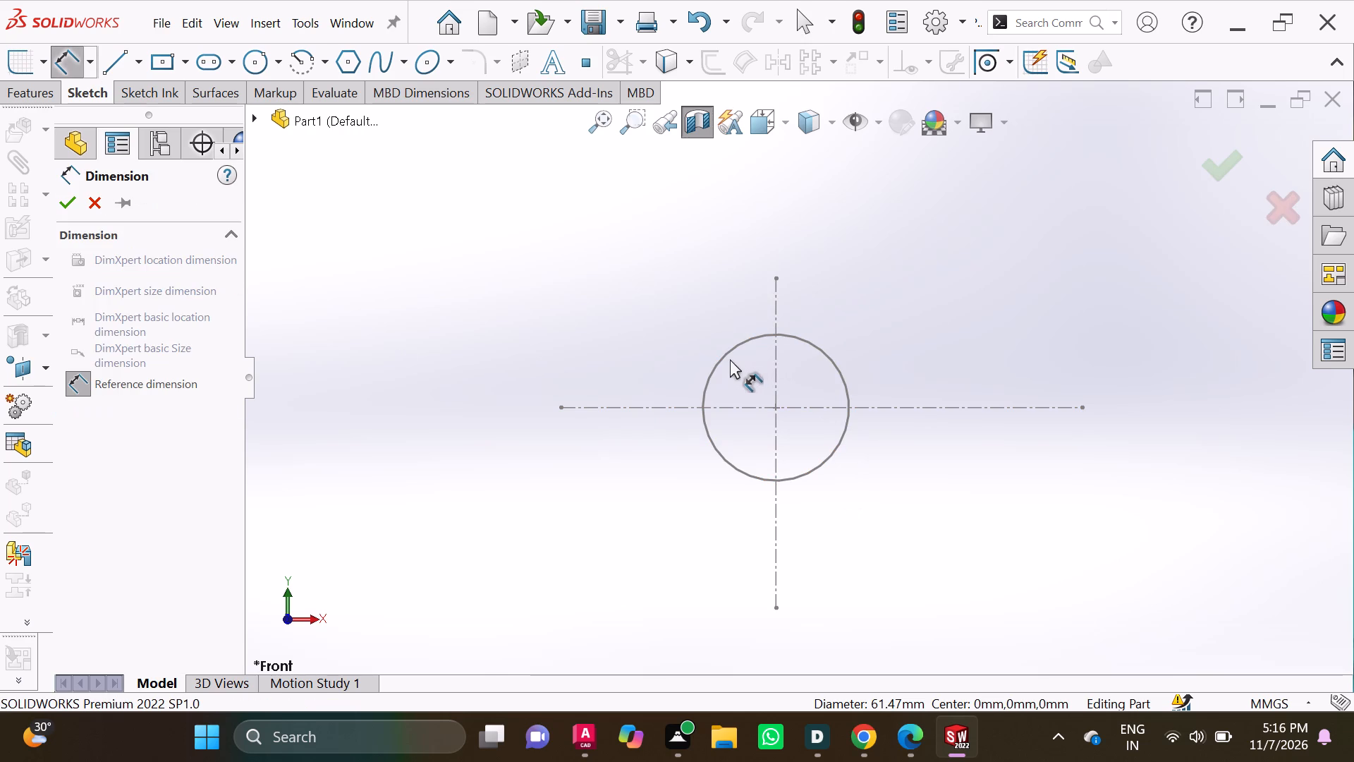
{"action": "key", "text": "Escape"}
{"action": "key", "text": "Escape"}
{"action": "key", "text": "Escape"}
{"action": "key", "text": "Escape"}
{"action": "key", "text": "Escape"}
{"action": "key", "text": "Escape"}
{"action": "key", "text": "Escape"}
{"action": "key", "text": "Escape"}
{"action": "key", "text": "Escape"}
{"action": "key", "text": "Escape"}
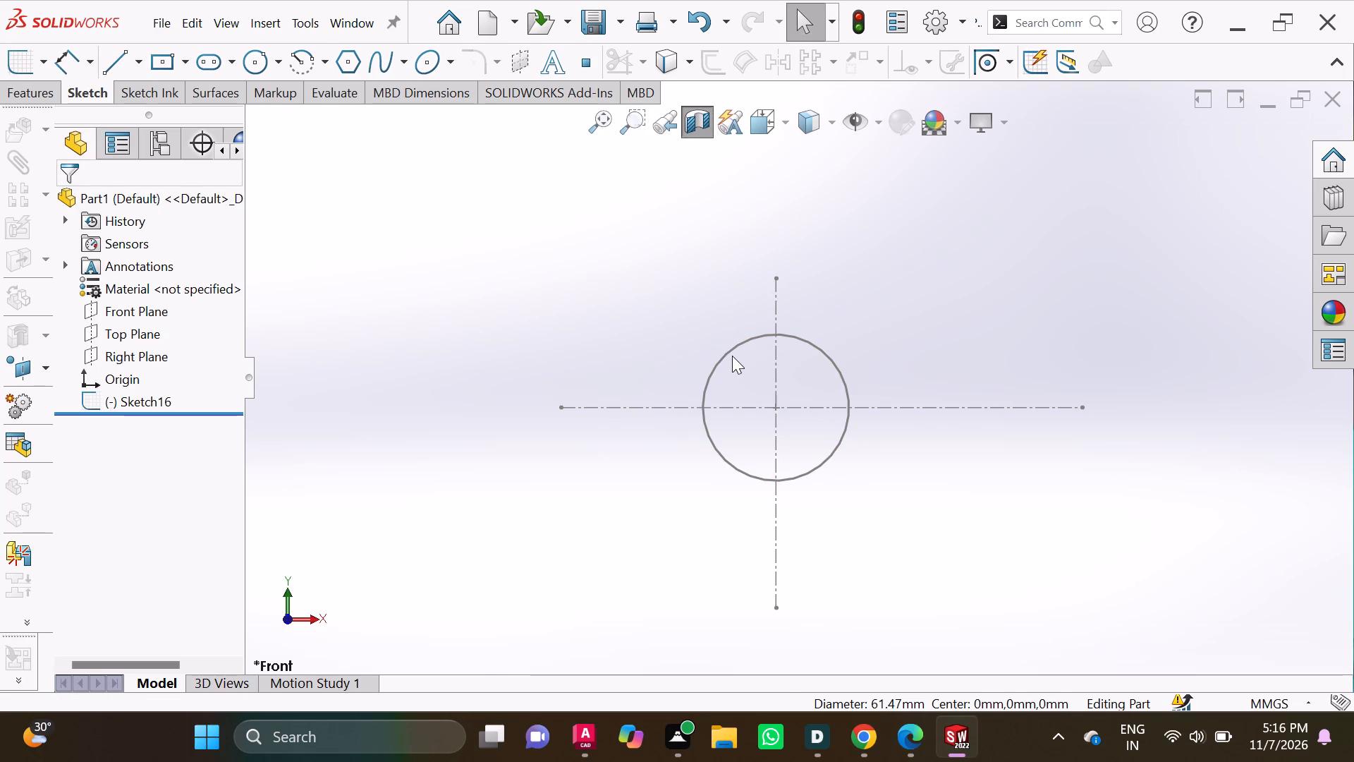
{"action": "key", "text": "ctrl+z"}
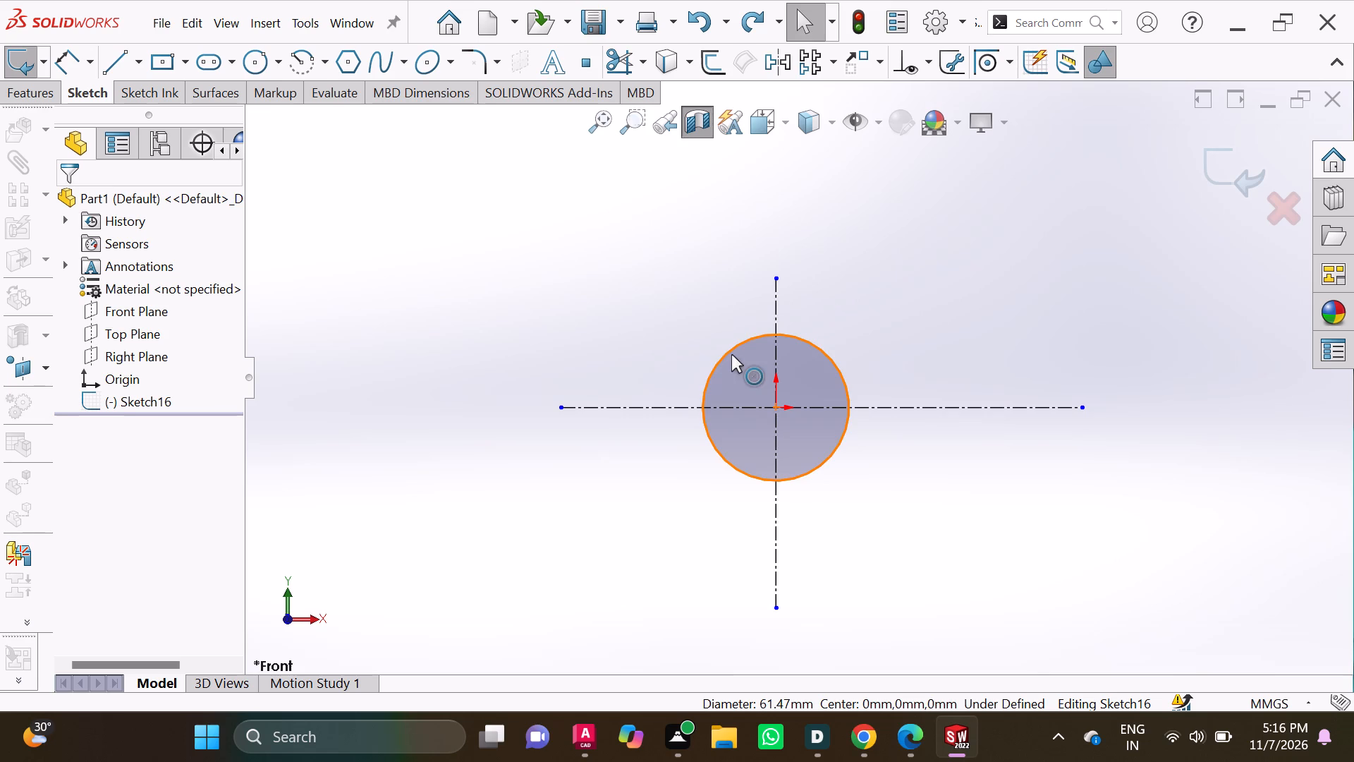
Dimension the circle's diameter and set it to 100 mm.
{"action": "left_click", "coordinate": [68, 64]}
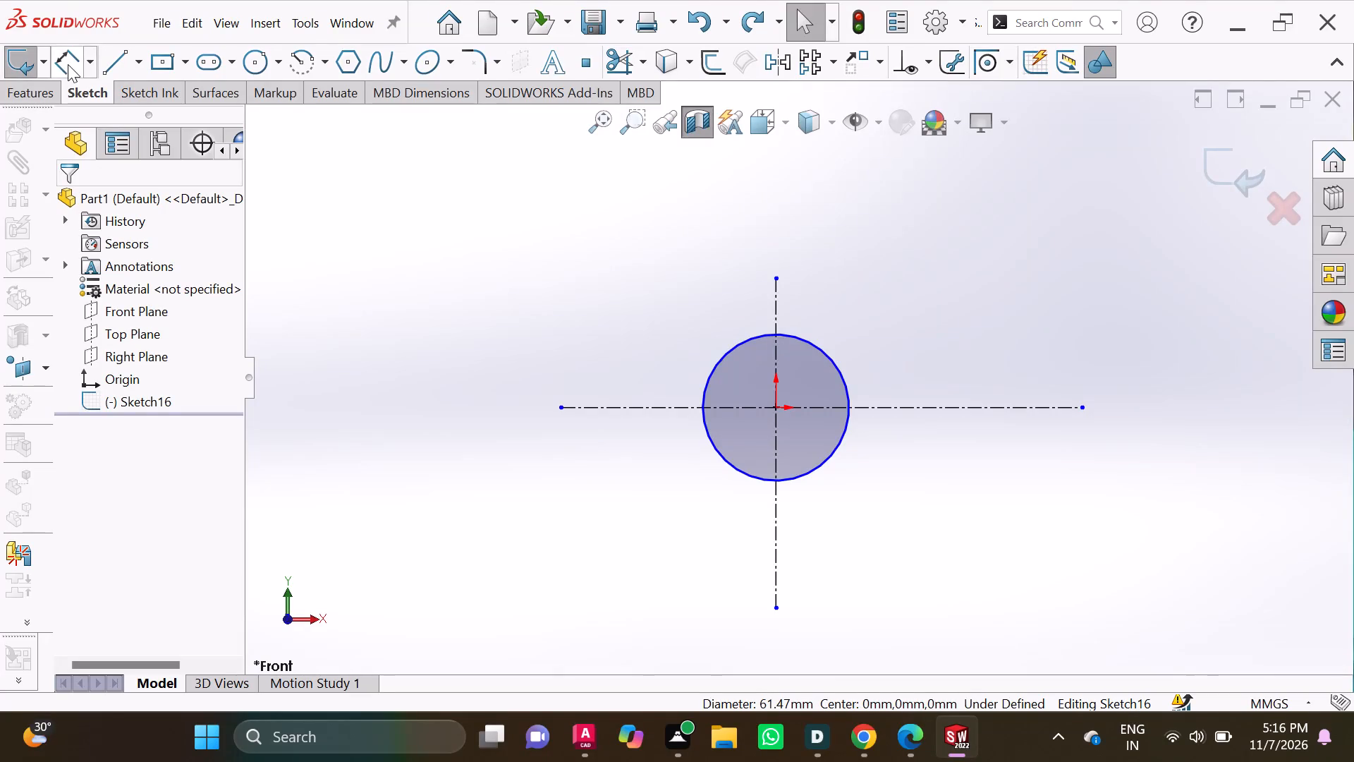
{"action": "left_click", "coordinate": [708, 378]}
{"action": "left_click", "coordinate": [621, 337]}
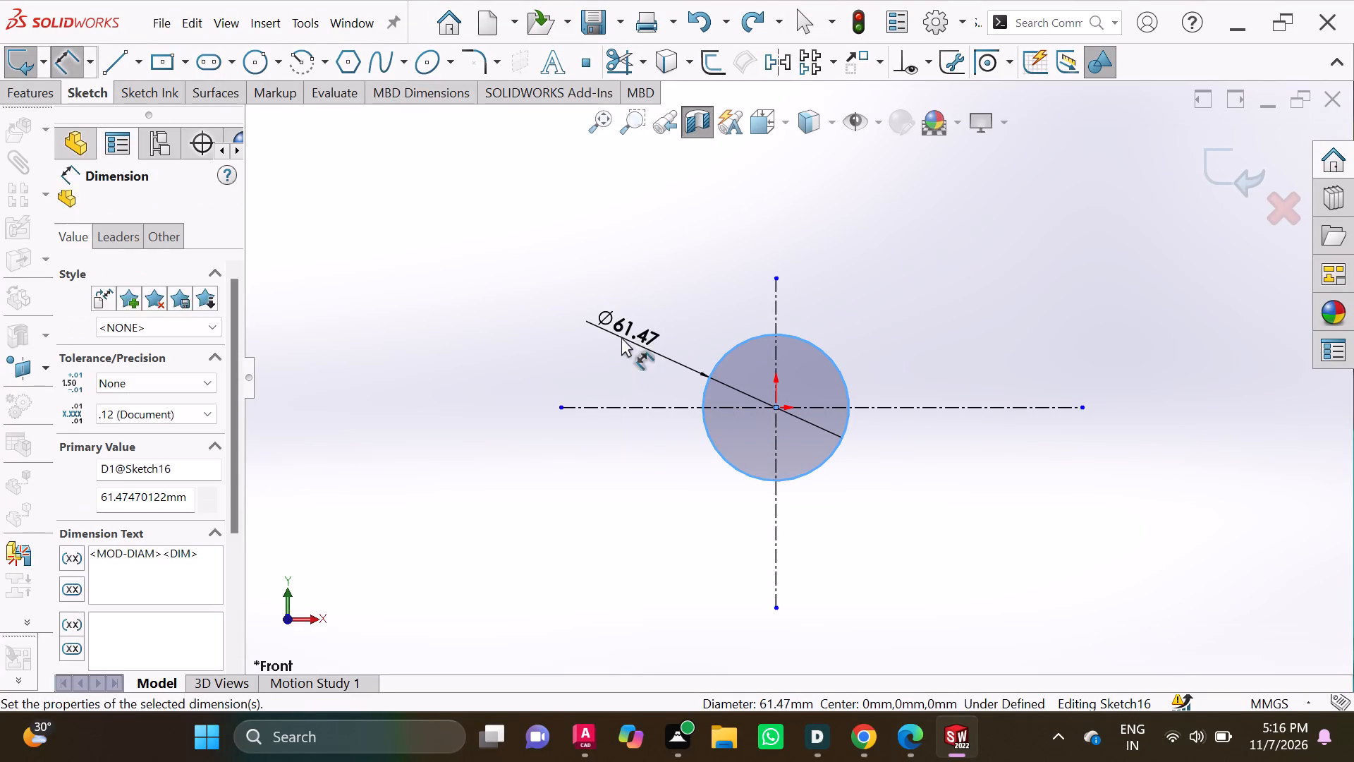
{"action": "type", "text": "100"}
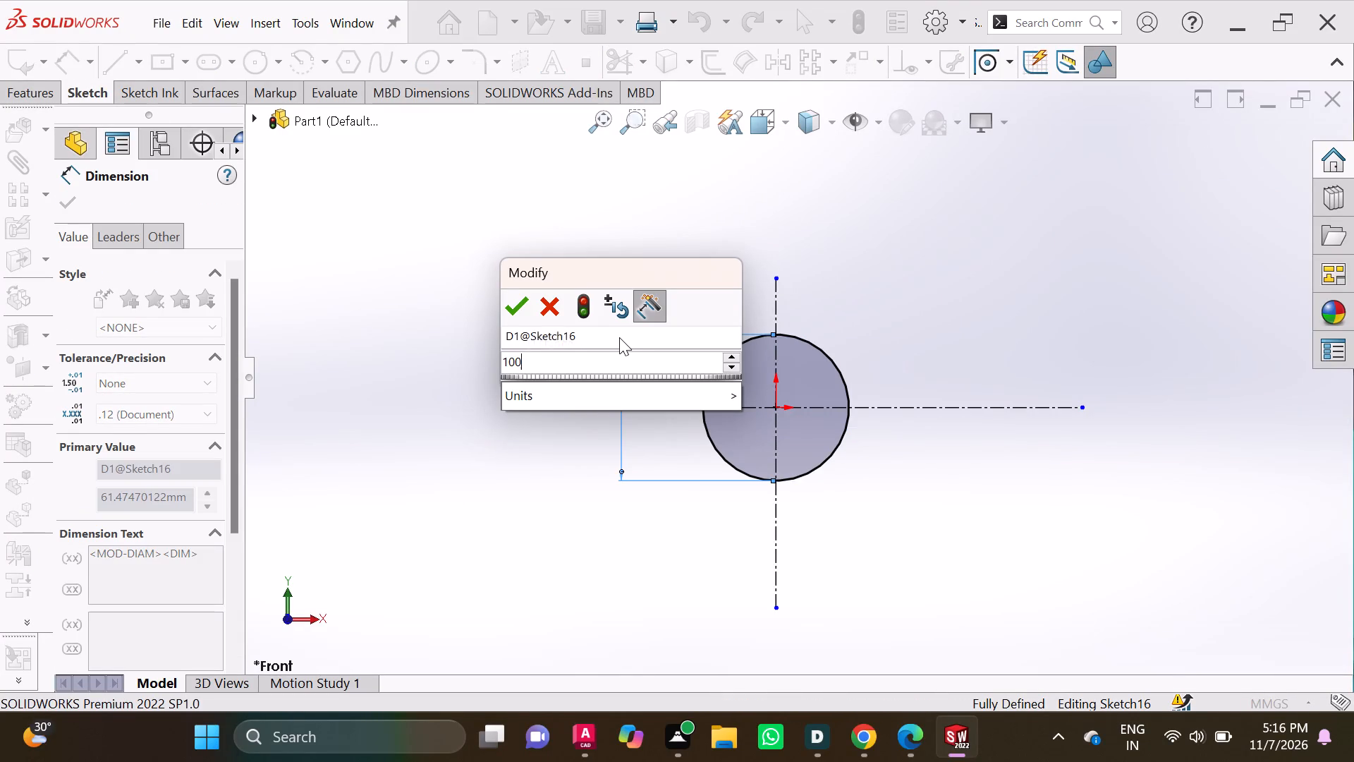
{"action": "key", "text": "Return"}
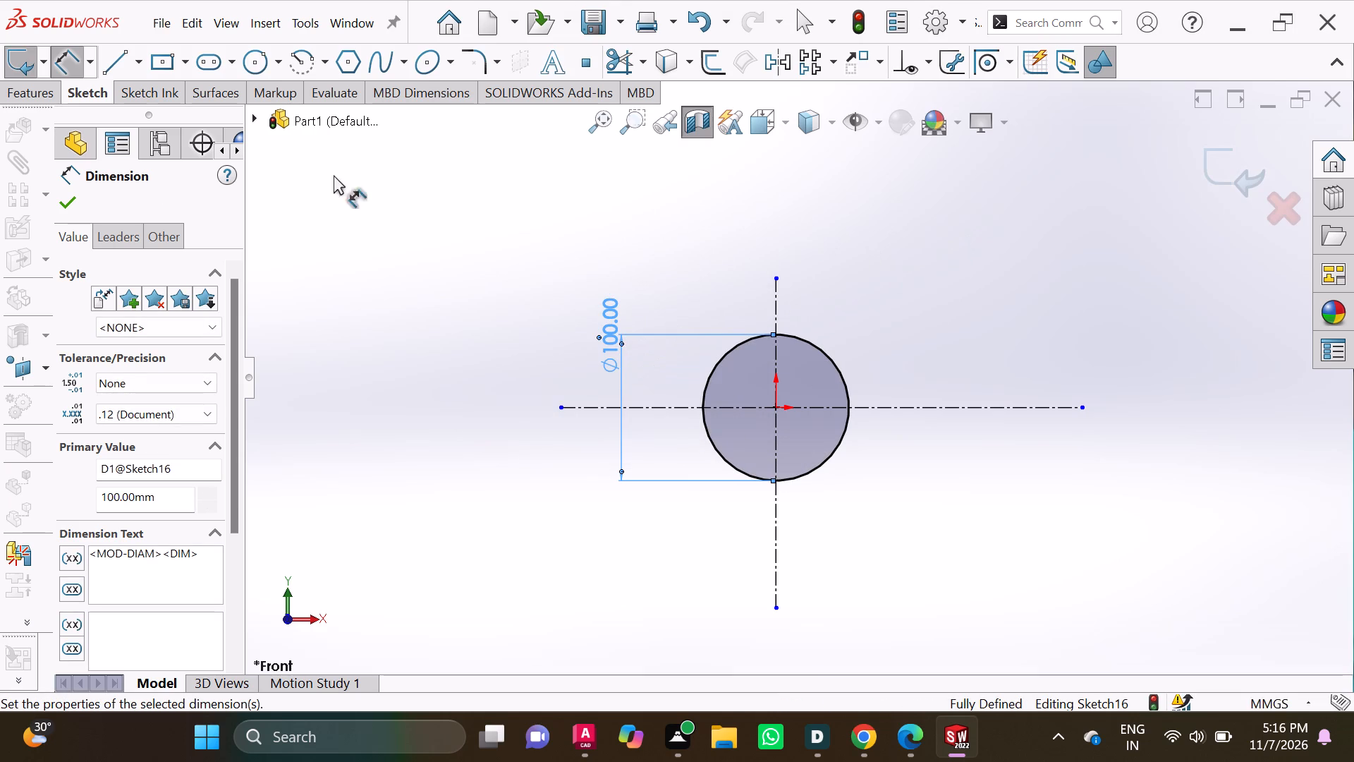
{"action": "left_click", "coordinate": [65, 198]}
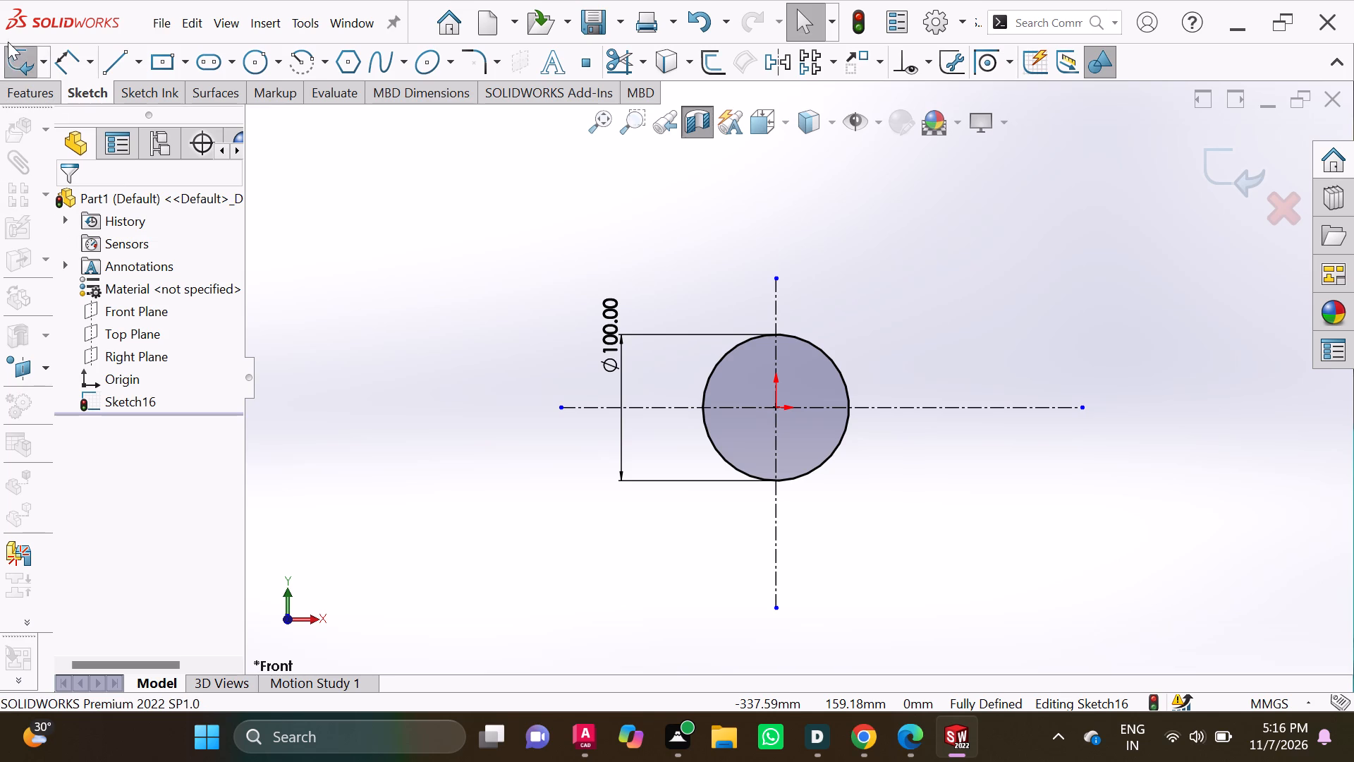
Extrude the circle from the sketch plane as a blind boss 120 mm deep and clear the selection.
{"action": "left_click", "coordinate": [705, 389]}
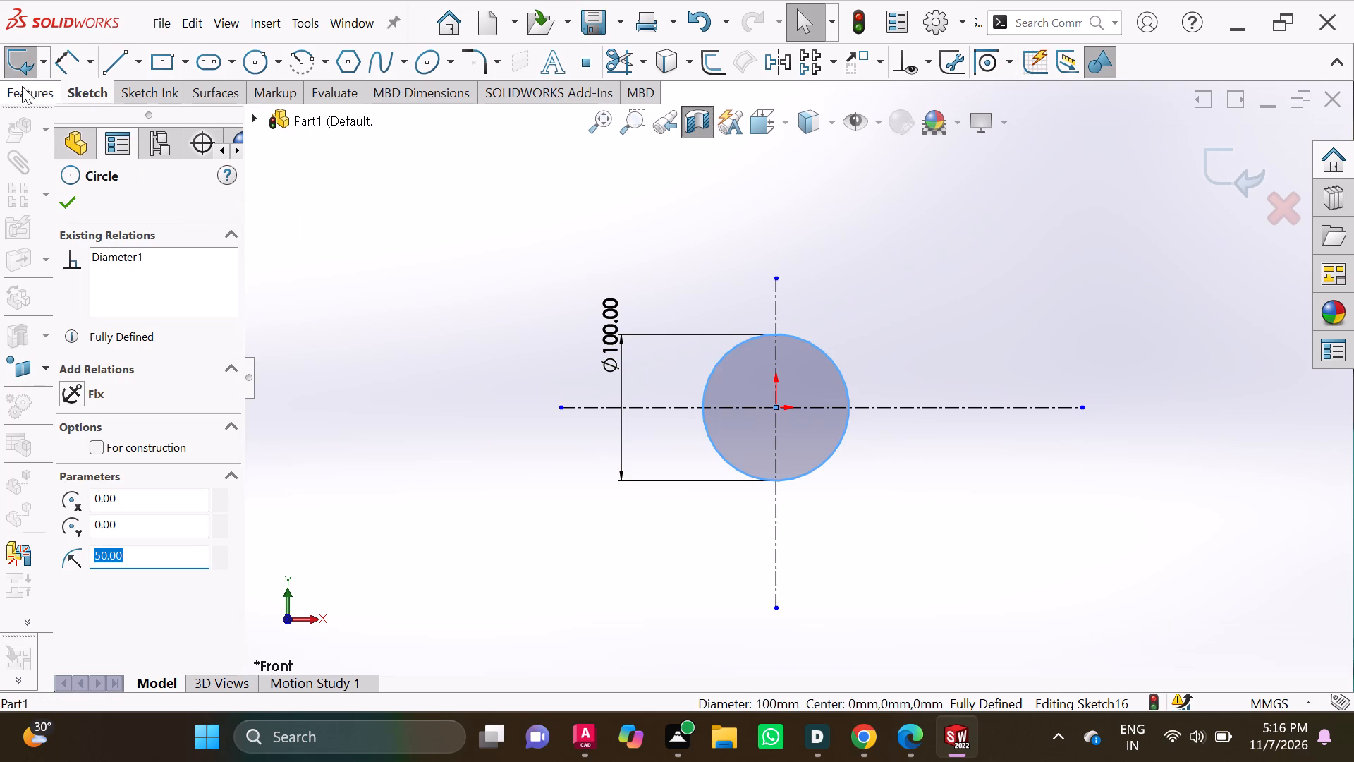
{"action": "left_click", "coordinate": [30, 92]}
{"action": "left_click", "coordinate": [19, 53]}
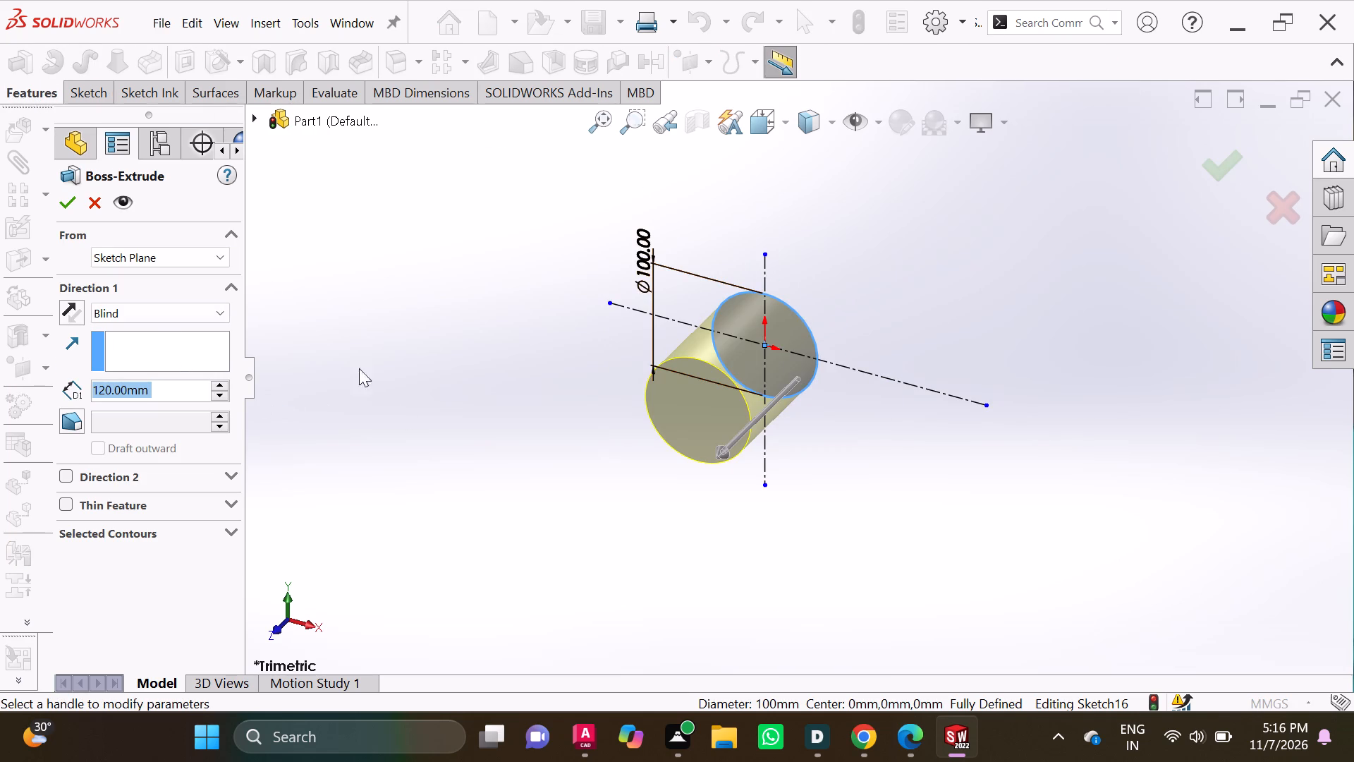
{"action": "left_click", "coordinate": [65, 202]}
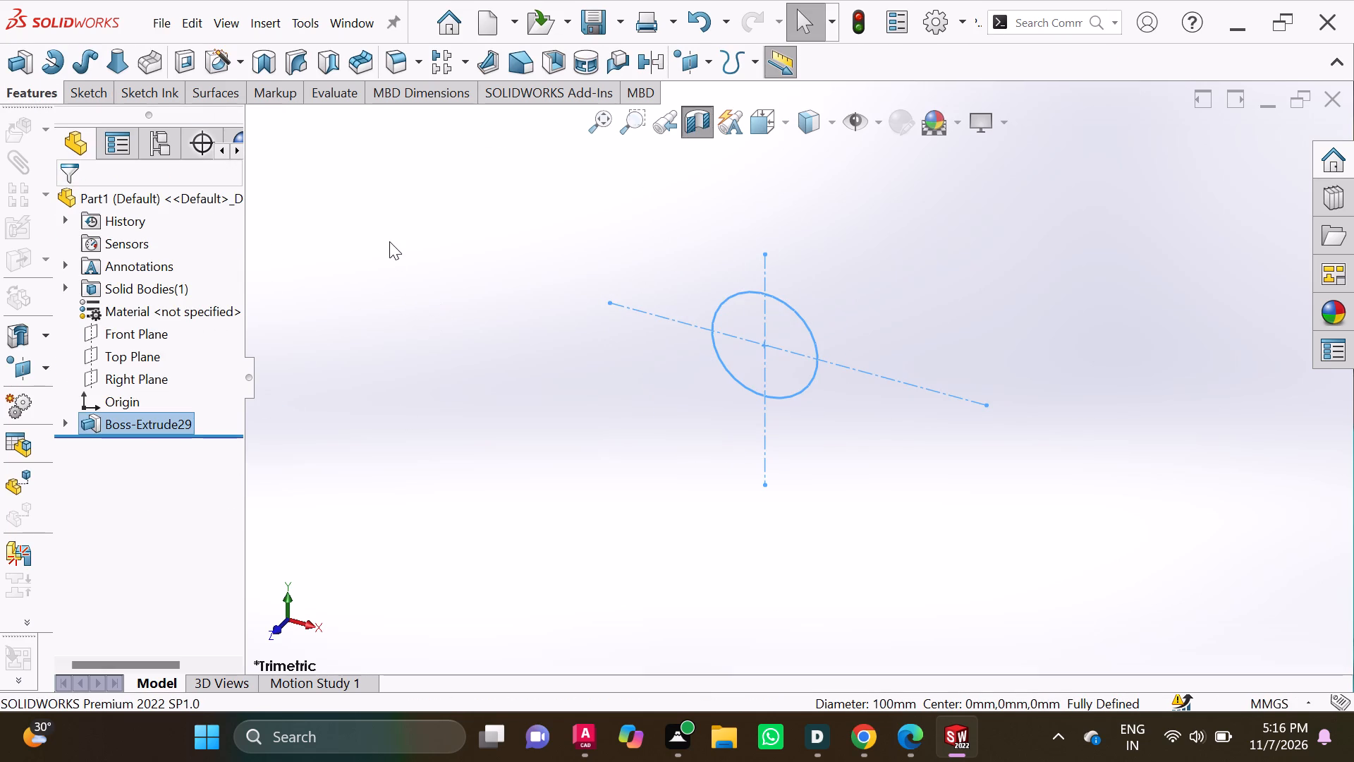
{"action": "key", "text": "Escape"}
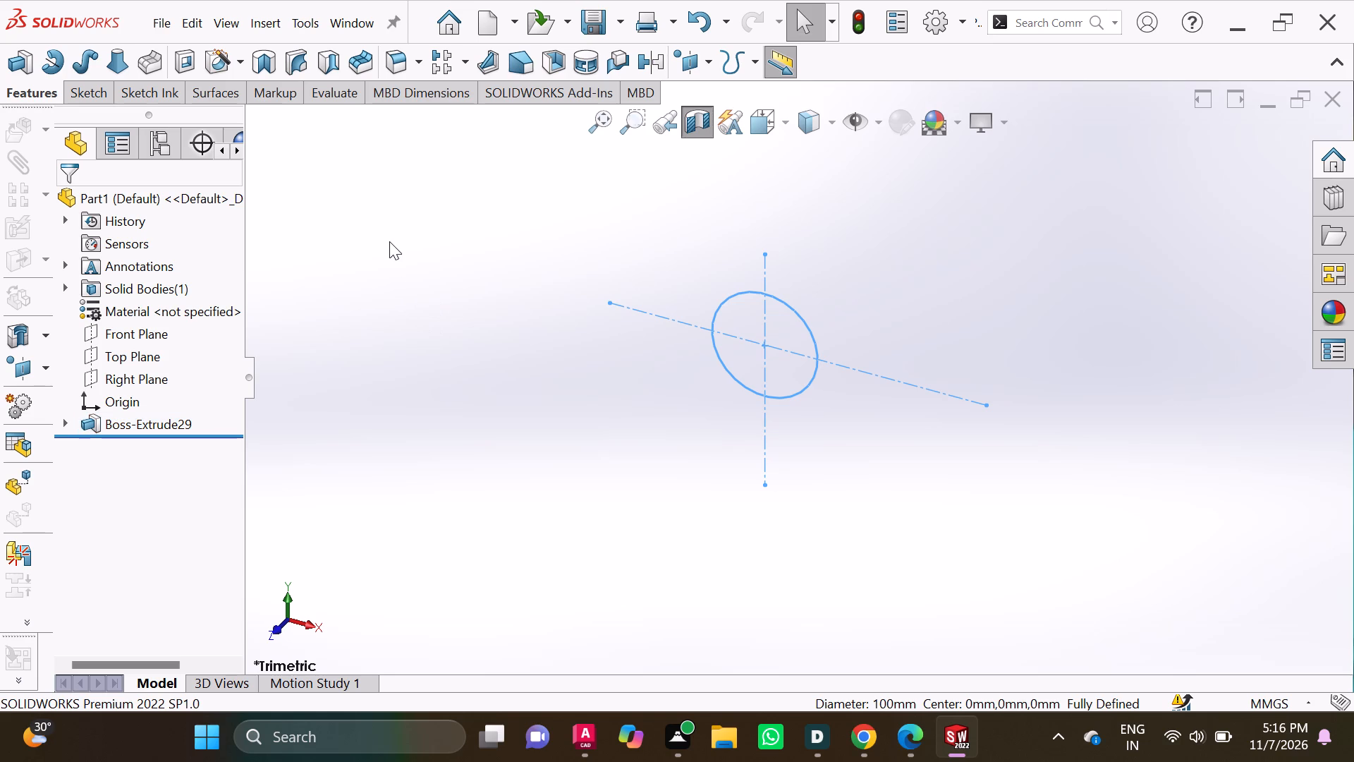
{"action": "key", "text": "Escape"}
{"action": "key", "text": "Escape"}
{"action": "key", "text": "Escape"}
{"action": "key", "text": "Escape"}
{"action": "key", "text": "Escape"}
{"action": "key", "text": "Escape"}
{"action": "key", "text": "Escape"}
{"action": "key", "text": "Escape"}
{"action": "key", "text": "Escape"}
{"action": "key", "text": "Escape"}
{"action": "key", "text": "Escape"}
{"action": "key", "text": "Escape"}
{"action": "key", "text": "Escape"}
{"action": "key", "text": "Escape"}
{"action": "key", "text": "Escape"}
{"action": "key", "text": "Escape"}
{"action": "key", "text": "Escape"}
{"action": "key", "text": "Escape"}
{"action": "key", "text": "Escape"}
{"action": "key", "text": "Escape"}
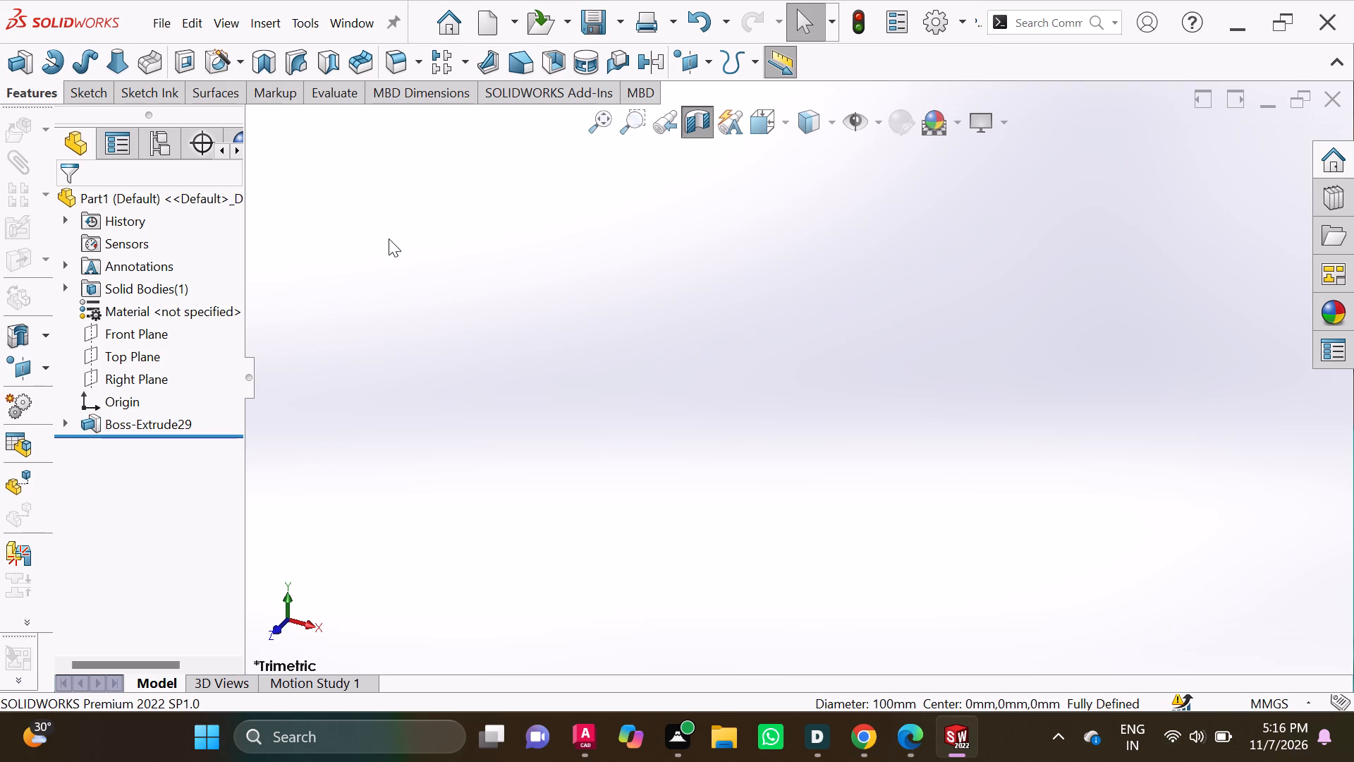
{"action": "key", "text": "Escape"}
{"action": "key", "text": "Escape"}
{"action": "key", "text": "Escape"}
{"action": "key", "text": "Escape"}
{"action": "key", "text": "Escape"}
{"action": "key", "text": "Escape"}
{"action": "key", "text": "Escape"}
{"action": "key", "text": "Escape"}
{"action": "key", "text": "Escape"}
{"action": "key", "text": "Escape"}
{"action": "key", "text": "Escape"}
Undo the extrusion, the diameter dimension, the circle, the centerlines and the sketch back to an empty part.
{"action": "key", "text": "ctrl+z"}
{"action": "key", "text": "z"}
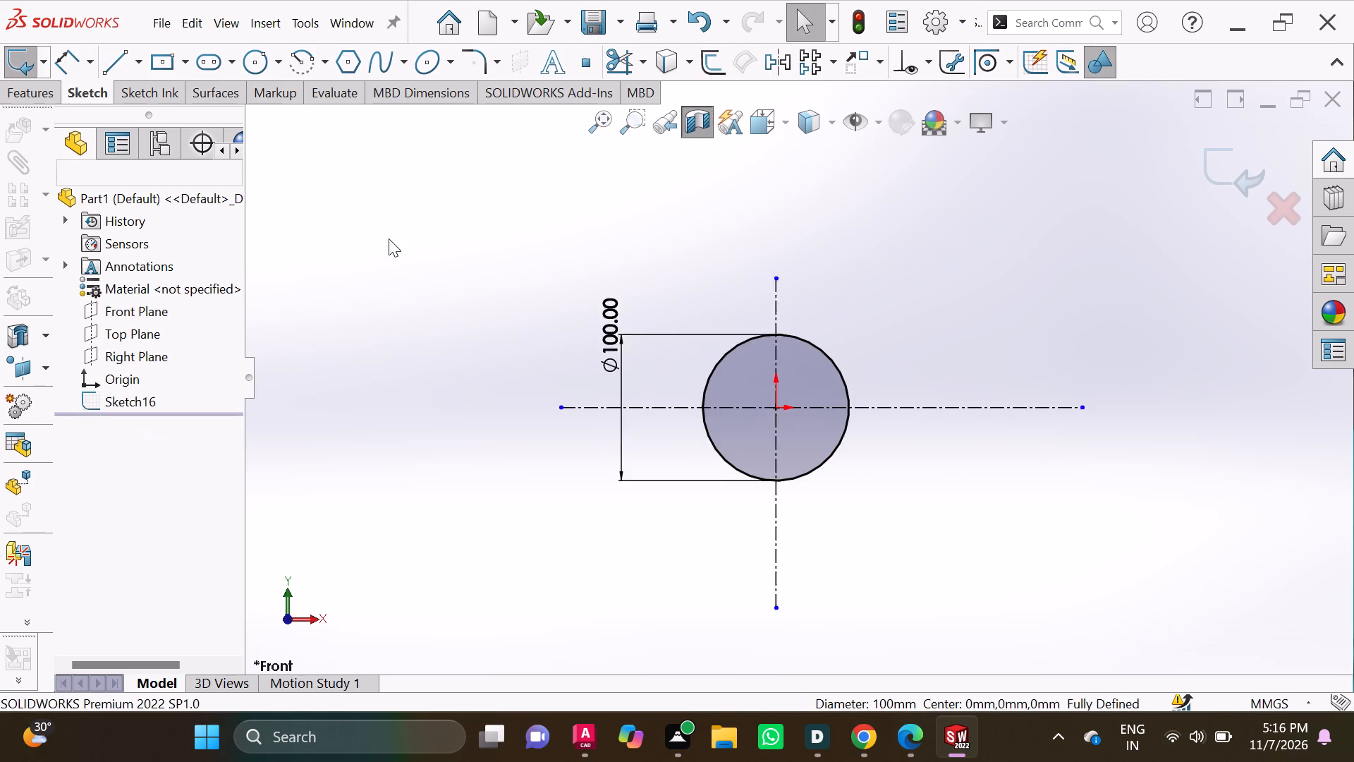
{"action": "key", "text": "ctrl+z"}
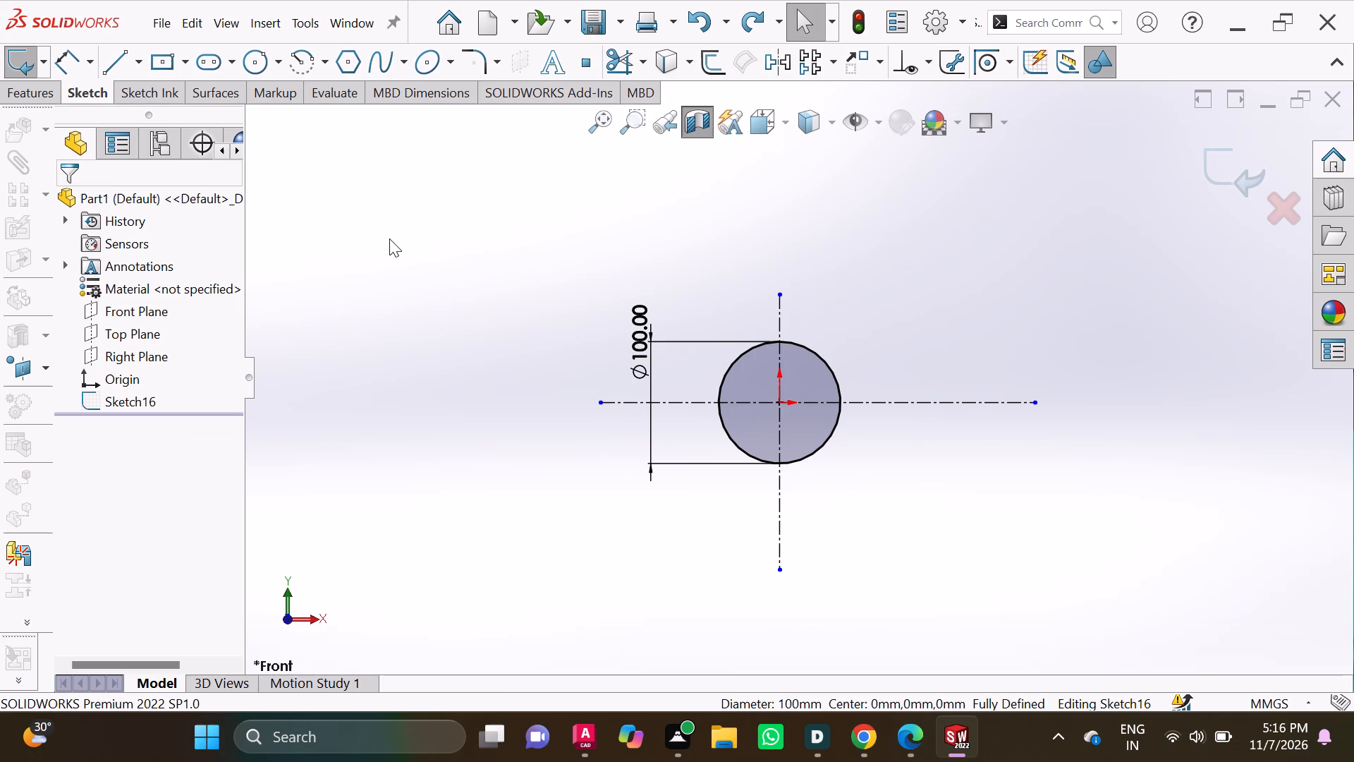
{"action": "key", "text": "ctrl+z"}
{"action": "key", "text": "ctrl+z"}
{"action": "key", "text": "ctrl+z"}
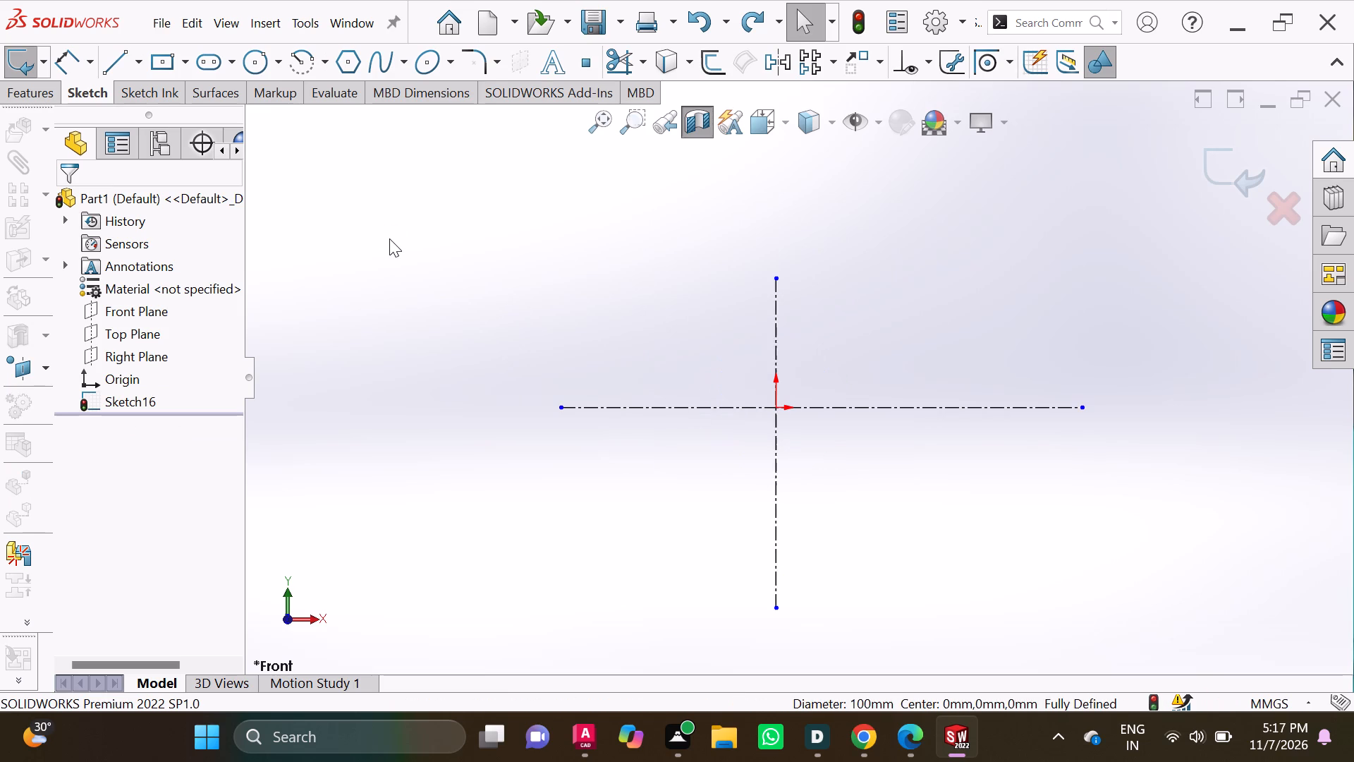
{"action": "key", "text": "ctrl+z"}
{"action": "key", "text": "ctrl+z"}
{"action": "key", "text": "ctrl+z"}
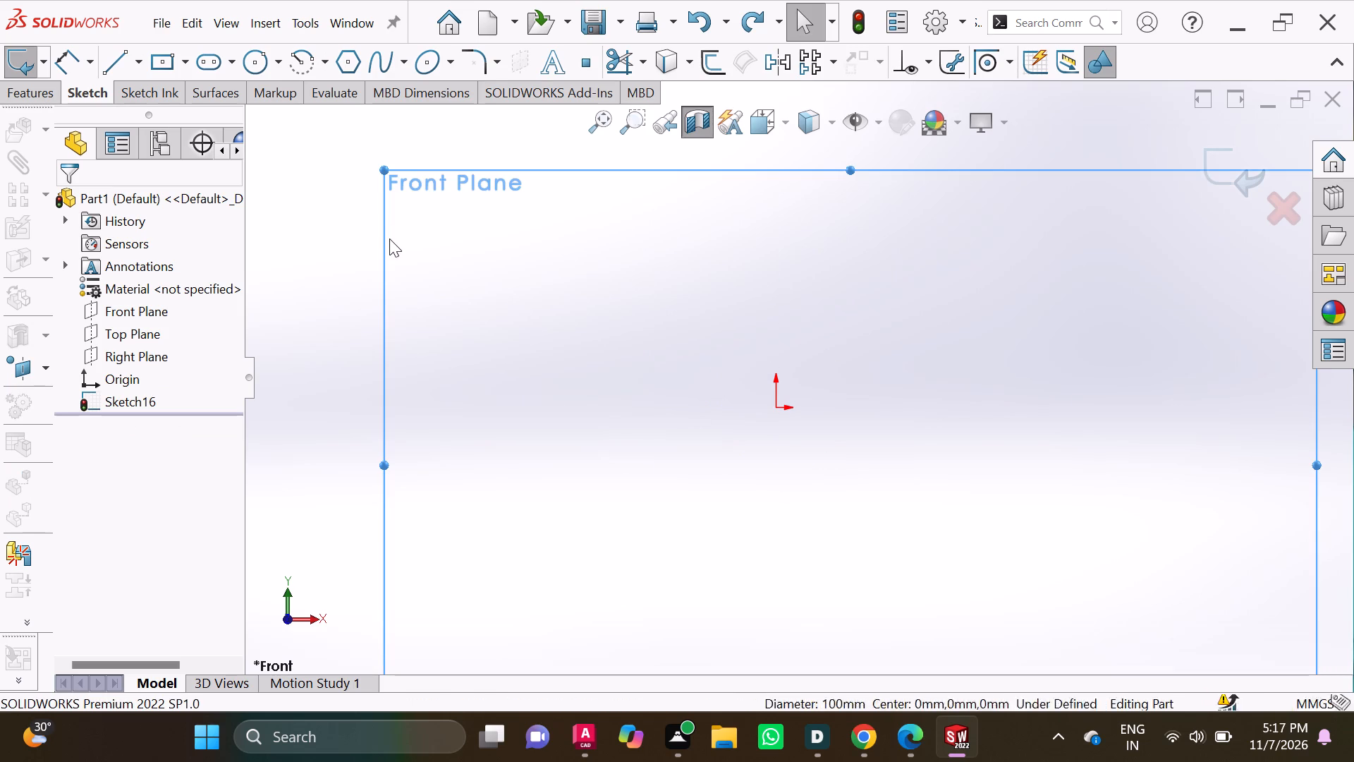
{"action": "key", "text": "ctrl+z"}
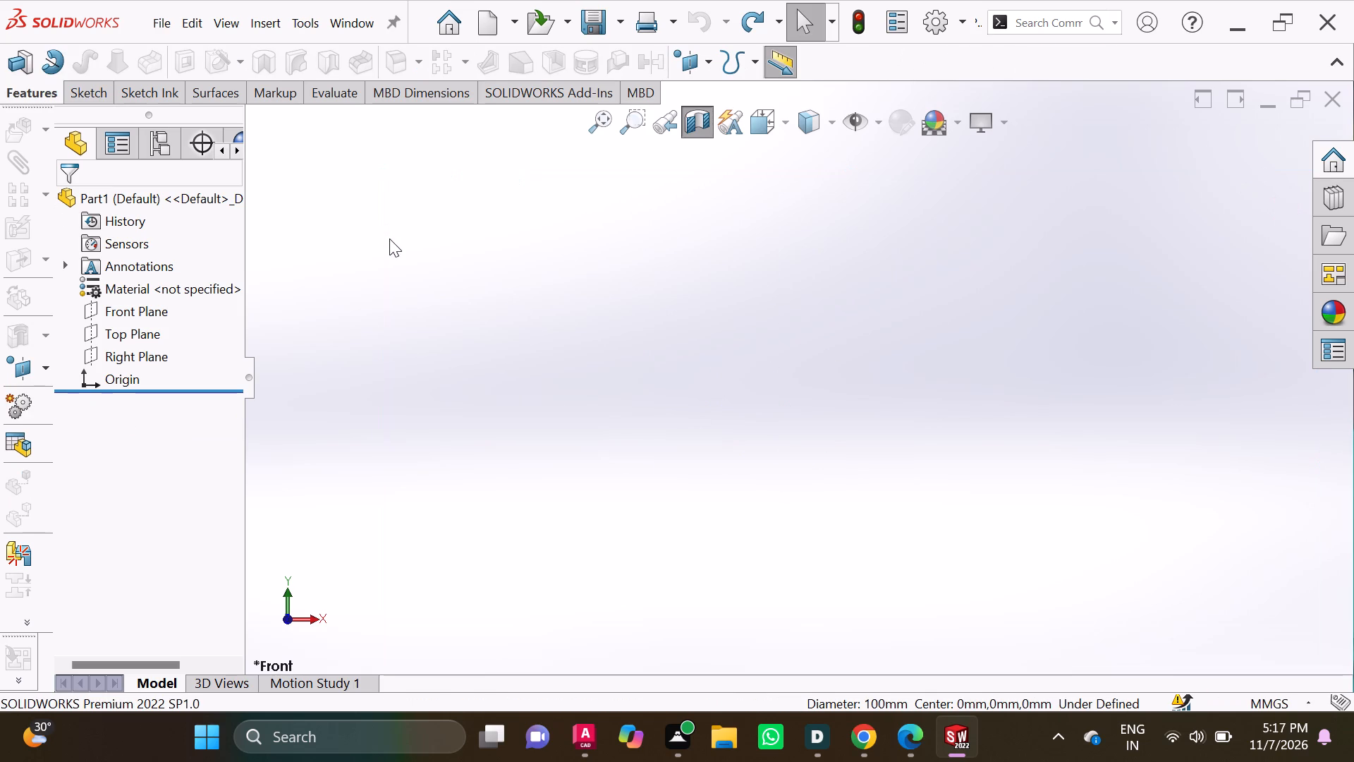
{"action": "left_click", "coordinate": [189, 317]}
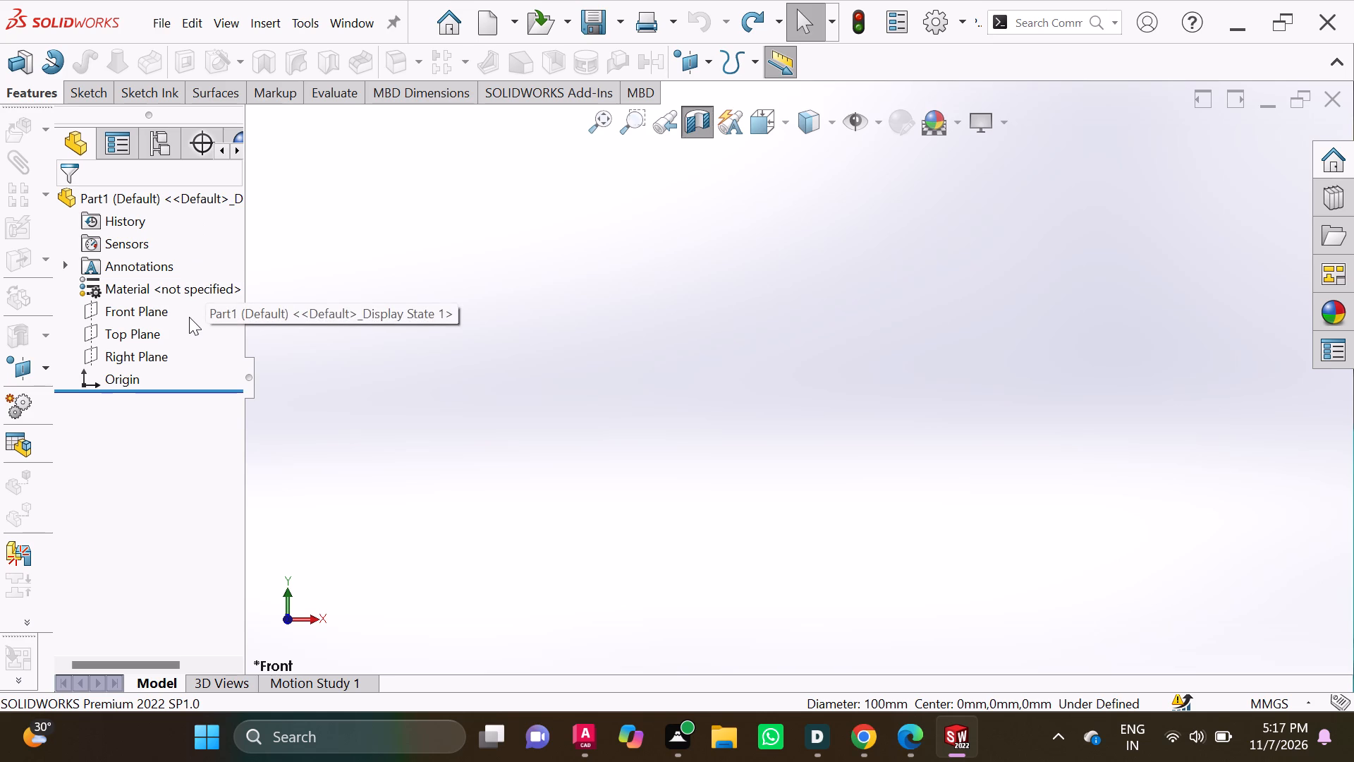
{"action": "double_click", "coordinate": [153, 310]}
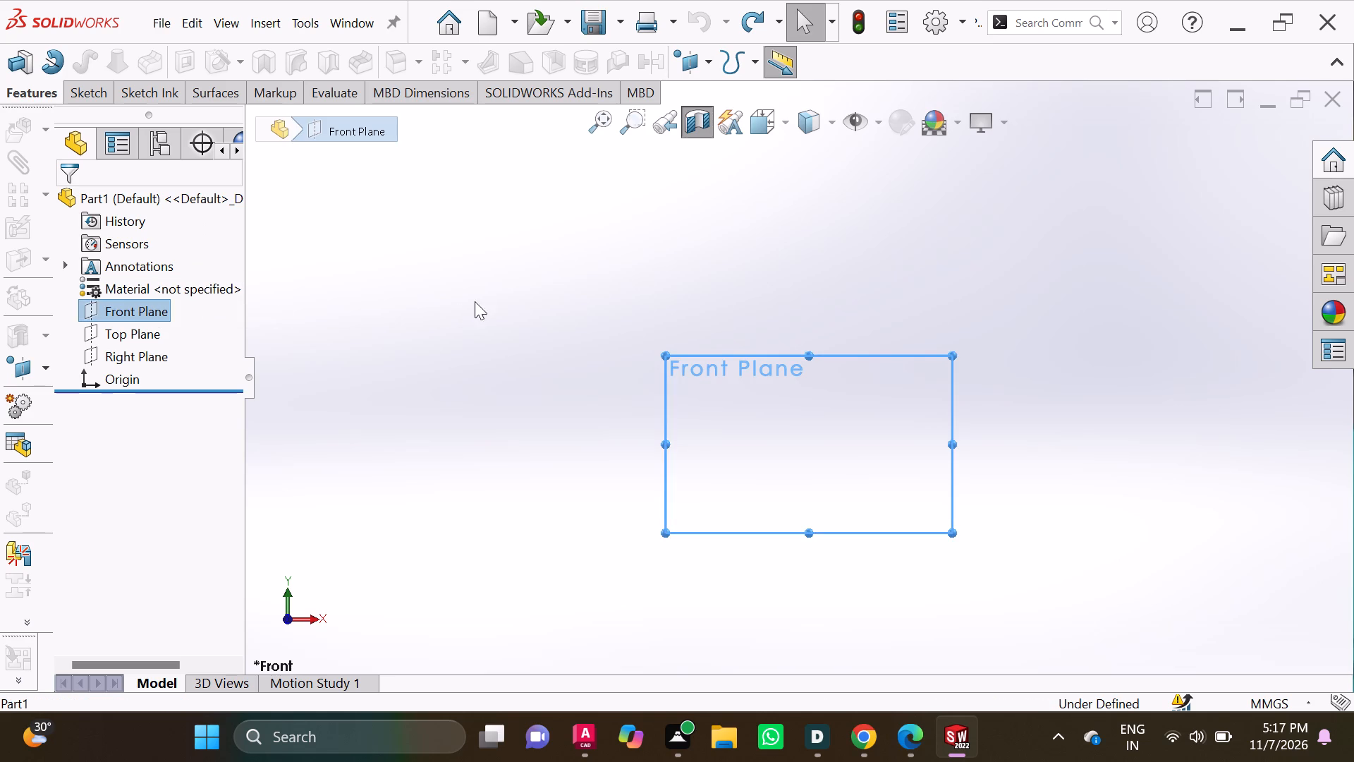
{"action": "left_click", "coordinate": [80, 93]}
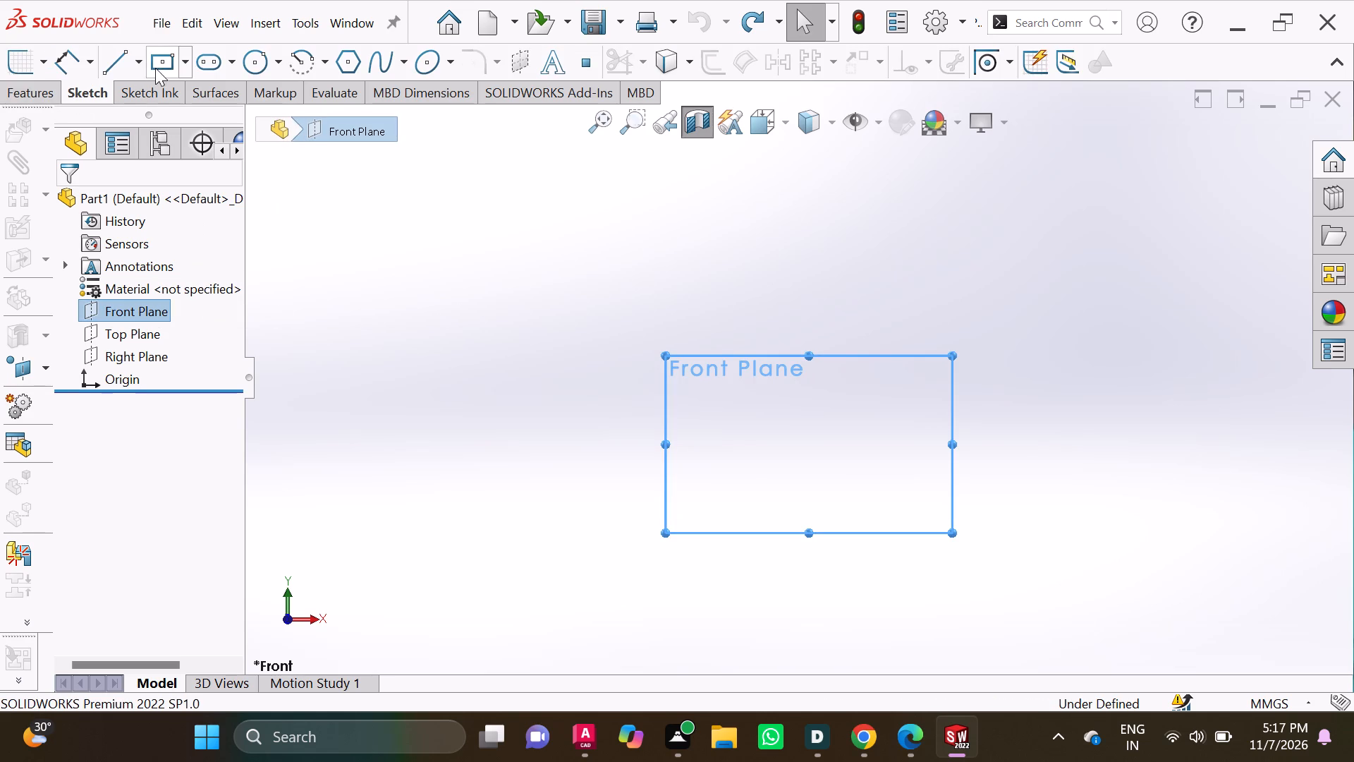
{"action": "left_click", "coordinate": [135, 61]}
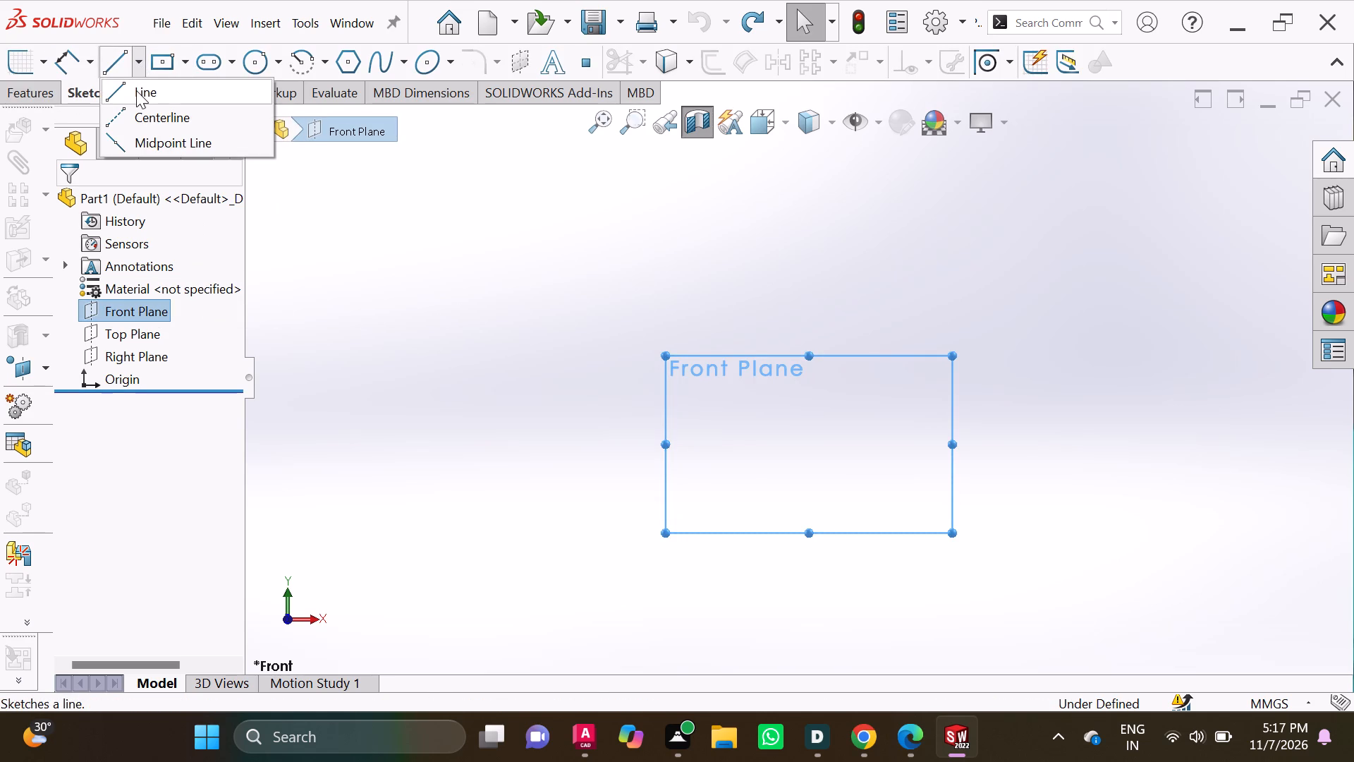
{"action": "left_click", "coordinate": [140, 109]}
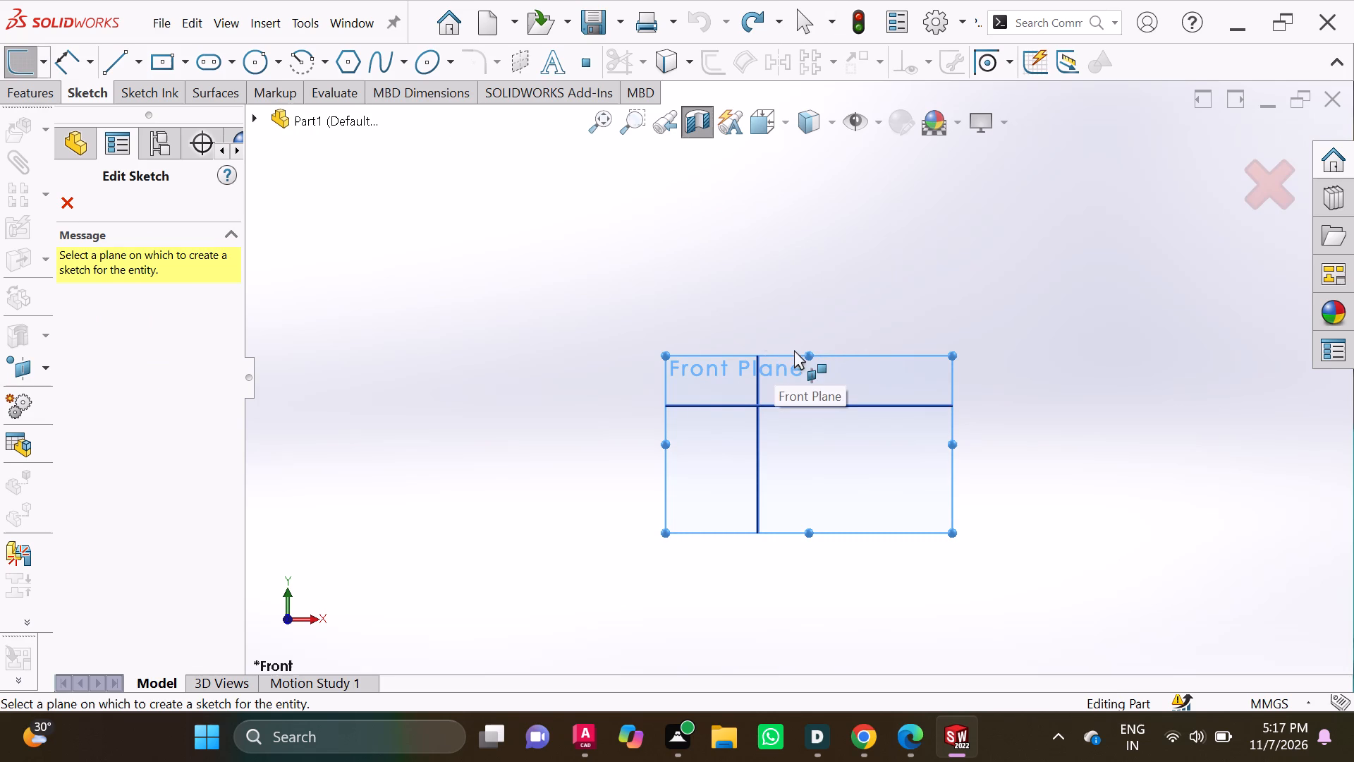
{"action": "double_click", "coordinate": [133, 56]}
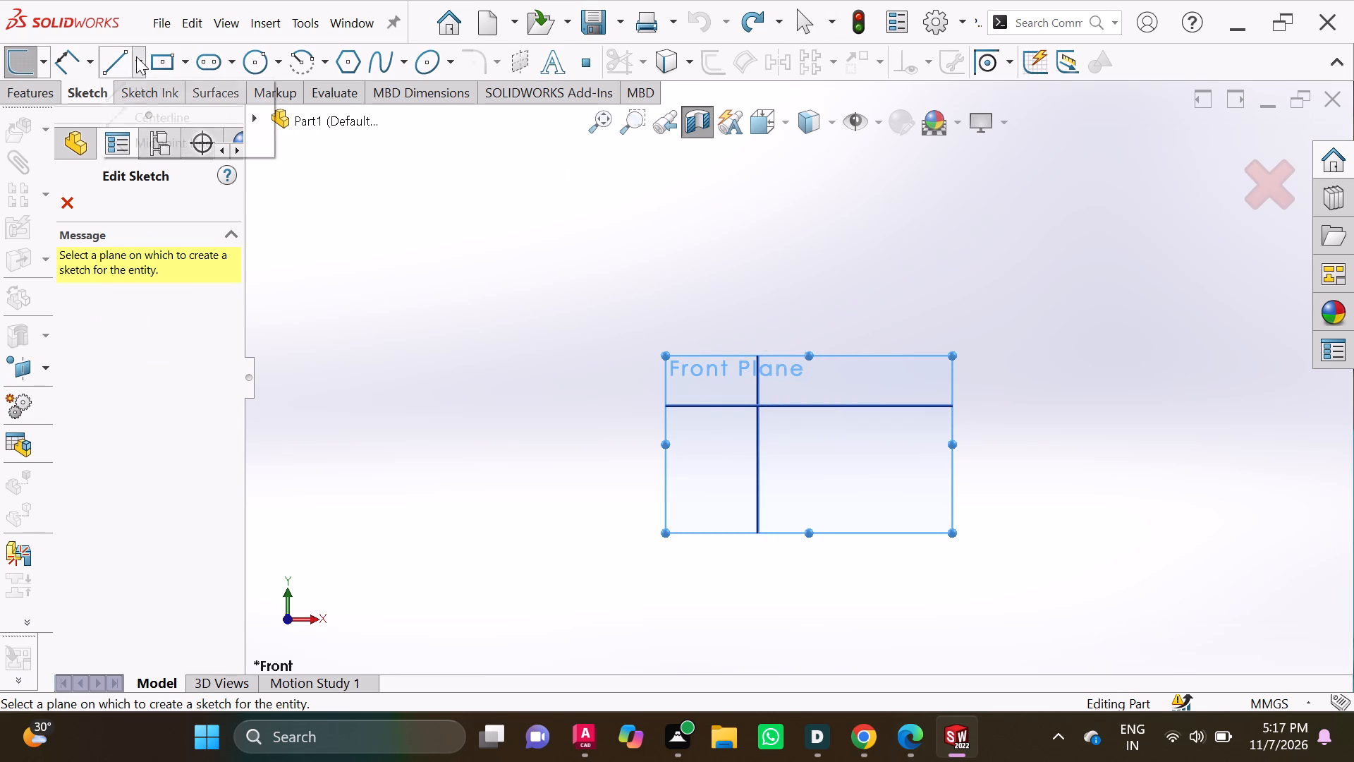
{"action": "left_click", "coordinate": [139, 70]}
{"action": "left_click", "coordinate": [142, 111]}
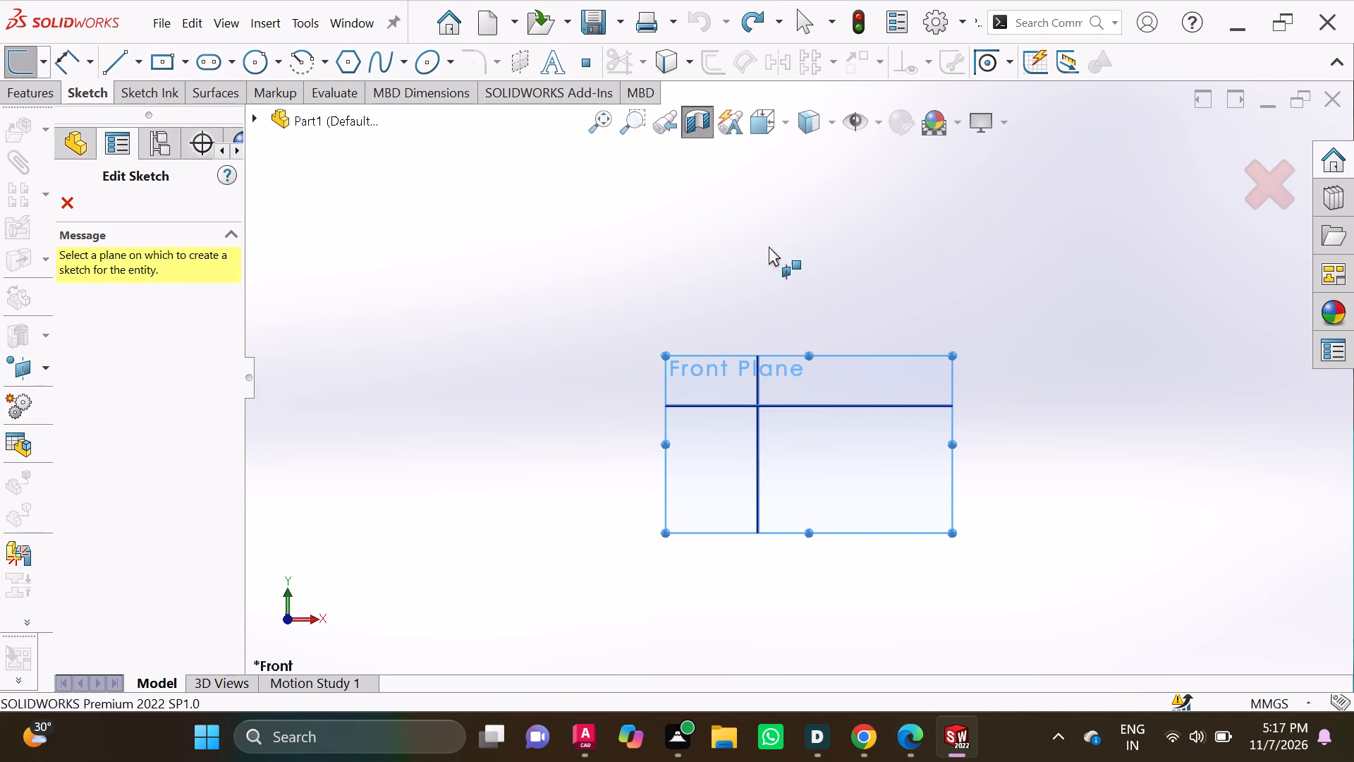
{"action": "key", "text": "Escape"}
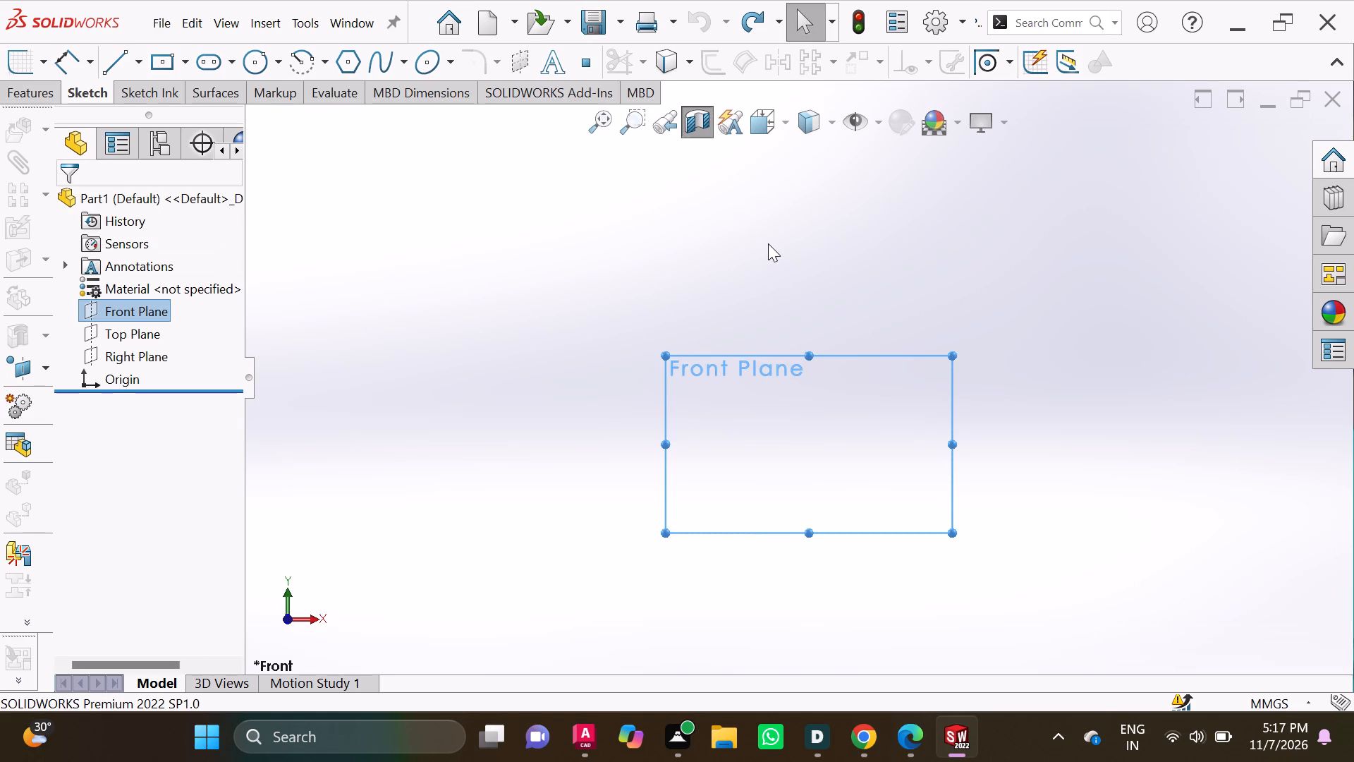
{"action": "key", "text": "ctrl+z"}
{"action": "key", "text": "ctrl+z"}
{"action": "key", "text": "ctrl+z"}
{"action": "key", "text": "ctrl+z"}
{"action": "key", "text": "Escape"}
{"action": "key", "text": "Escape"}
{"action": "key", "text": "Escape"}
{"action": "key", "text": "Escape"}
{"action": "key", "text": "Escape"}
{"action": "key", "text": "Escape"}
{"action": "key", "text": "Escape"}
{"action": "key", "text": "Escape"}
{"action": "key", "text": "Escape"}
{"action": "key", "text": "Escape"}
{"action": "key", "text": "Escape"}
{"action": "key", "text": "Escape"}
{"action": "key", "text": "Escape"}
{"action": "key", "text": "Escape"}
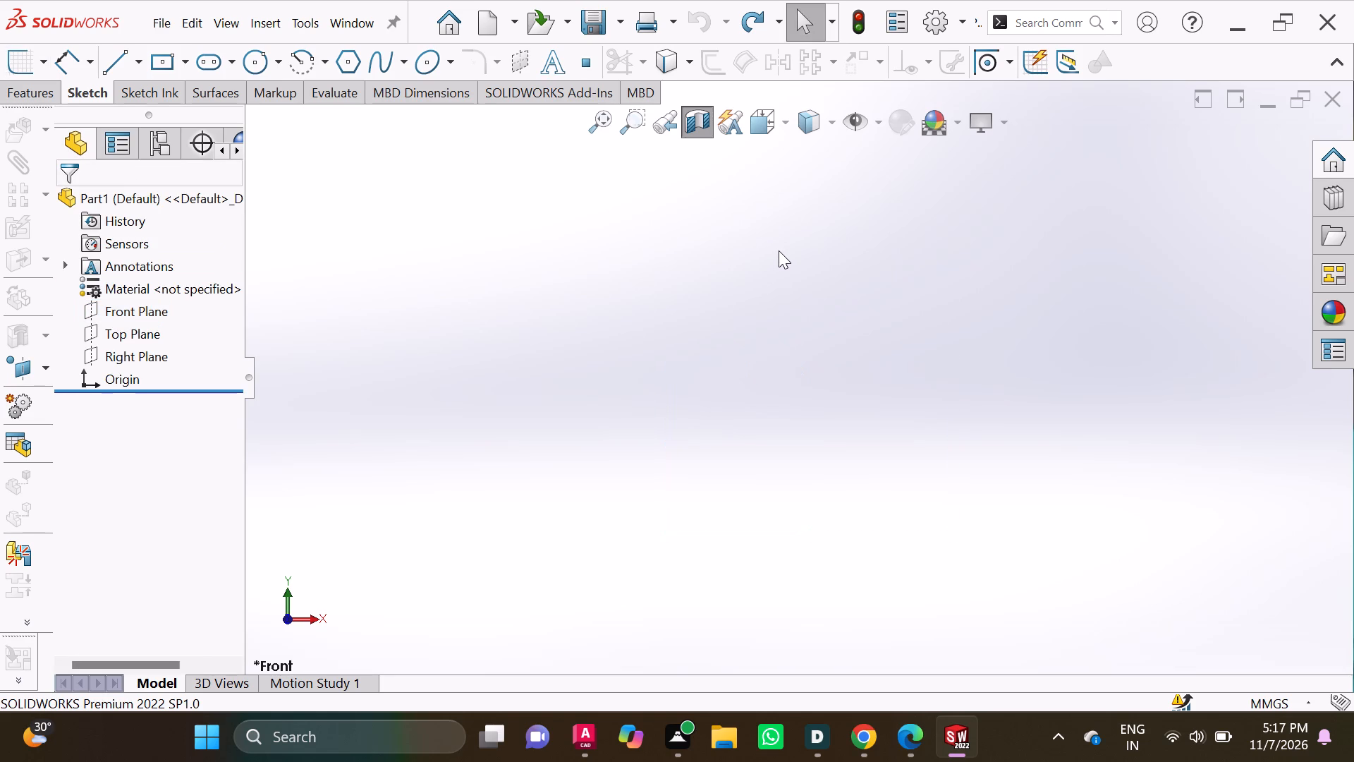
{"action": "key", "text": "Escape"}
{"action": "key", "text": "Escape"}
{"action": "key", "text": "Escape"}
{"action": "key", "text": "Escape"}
Start a sketch on the Front Plane and draw a vertical centerline passing through the origin.
{"action": "left_click", "coordinate": [138, 314]}
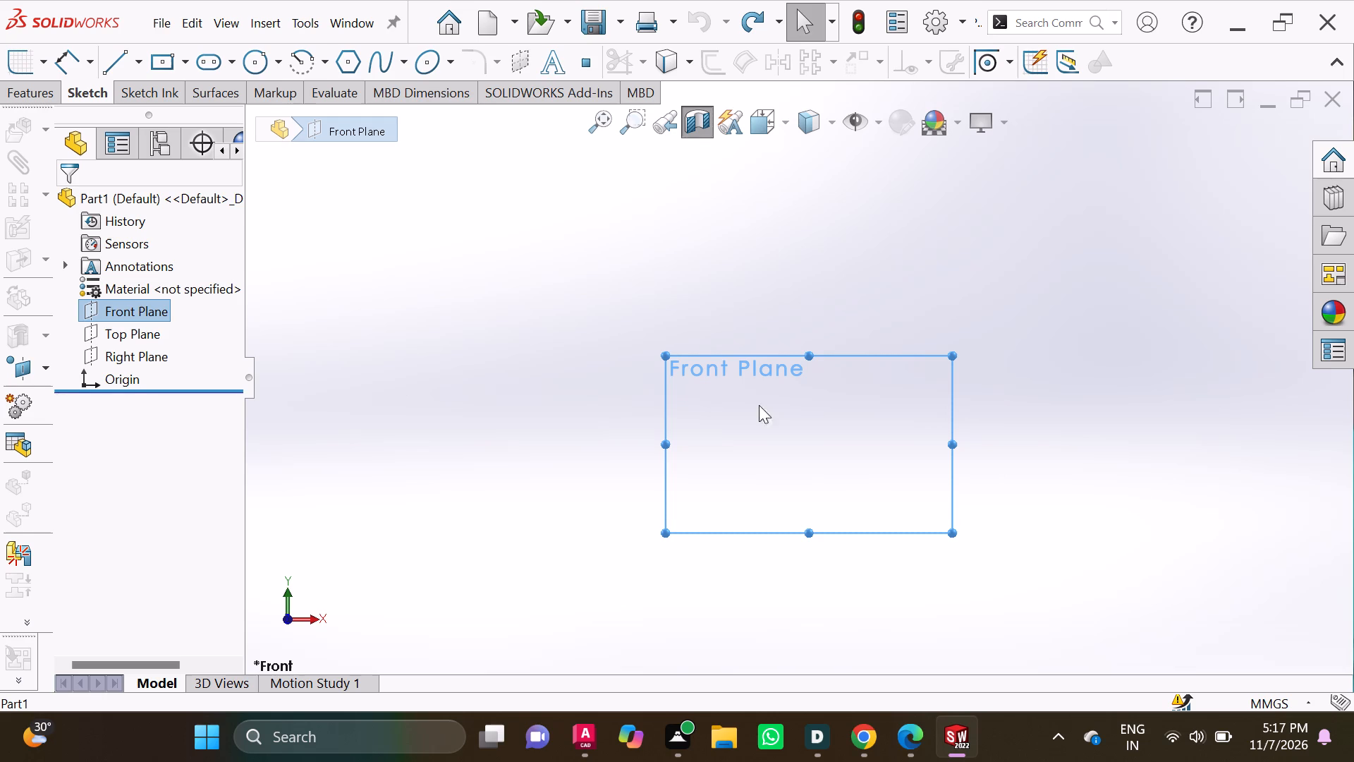
{"action": "left_click", "coordinate": [140, 68]}
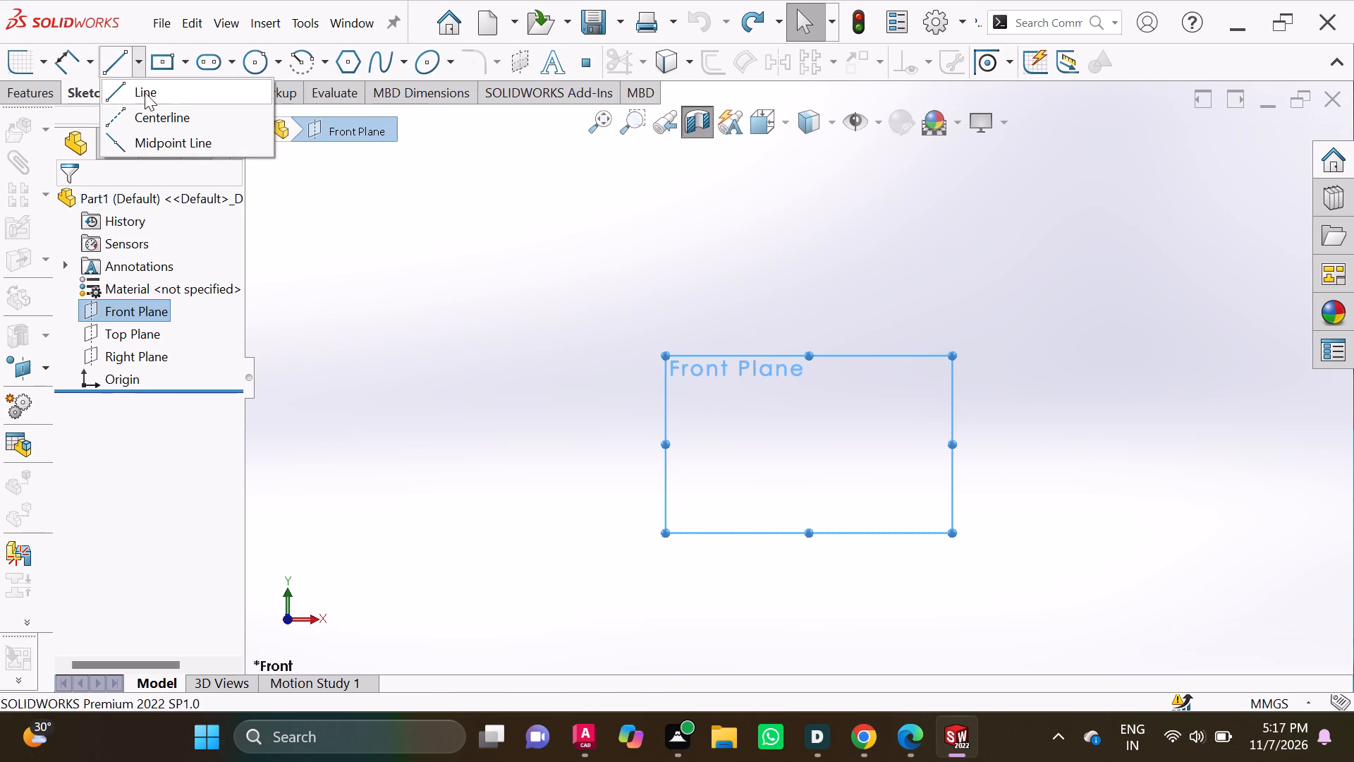
{"action": "left_click", "coordinate": [145, 120]}
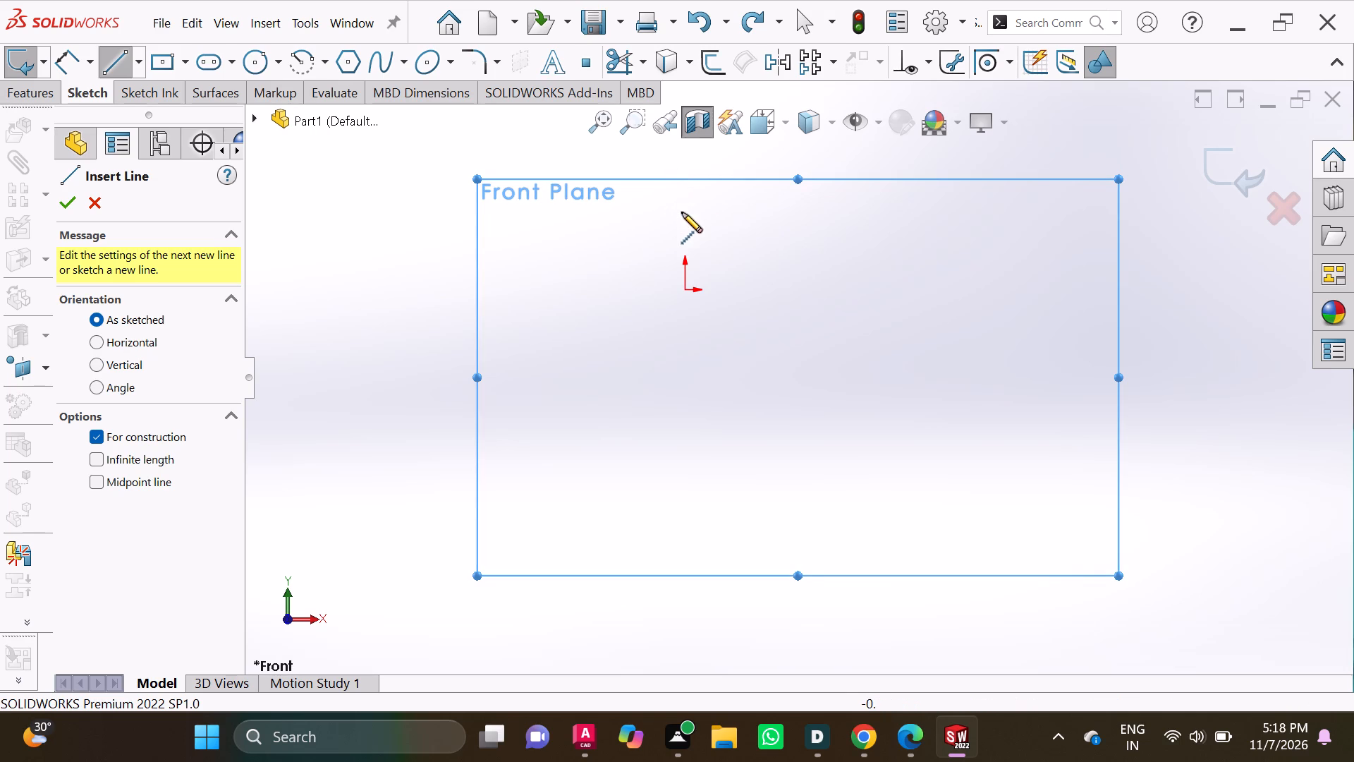
{"action": "left_click", "coordinate": [685, 153]}
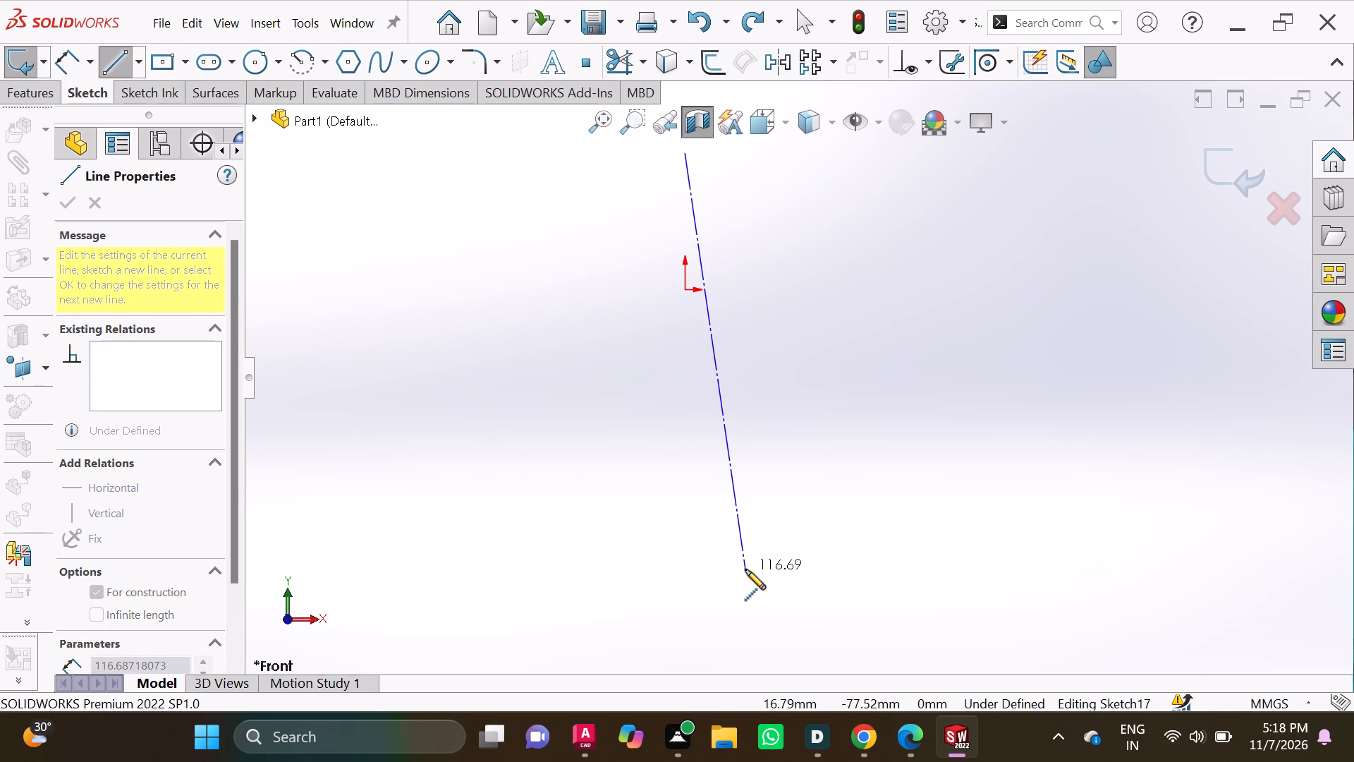
{"action": "left_click", "coordinate": [686, 503]}
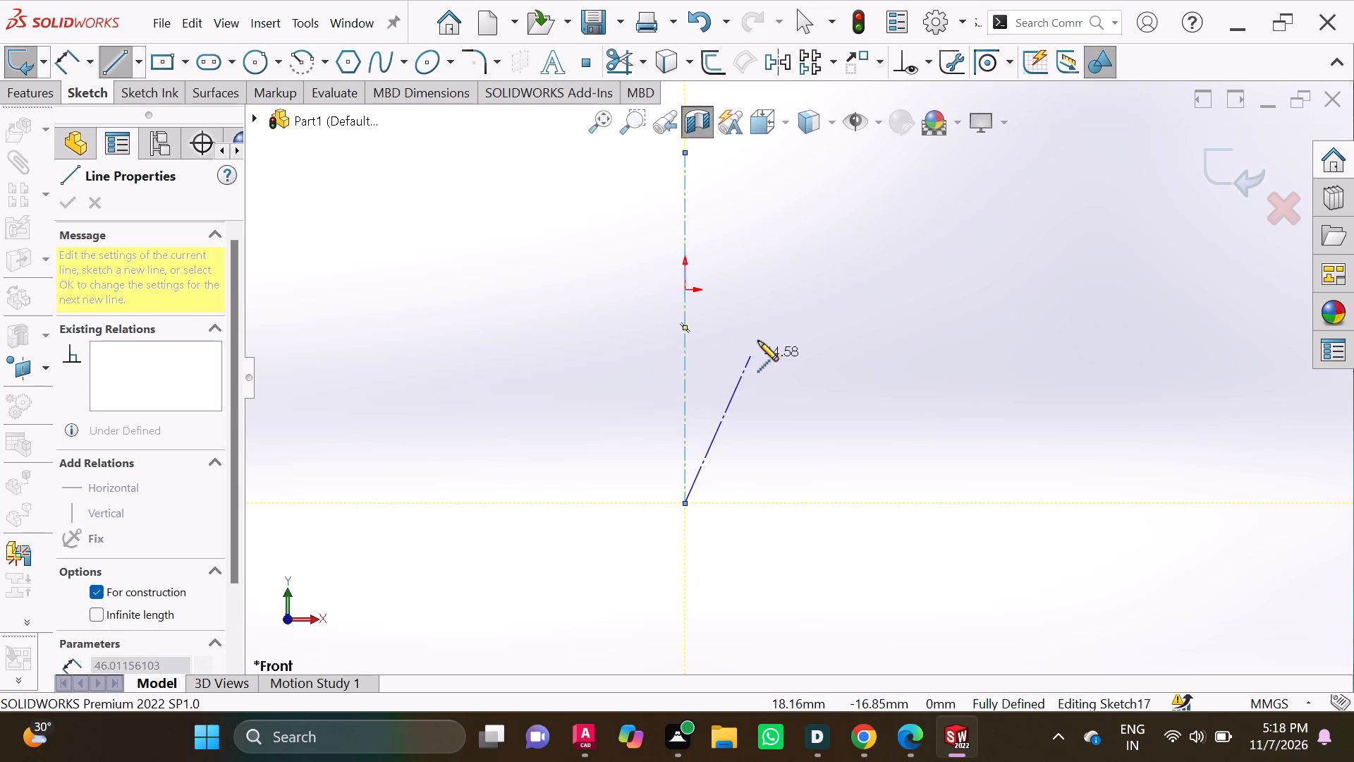
{"action": "key", "text": "Escape"}
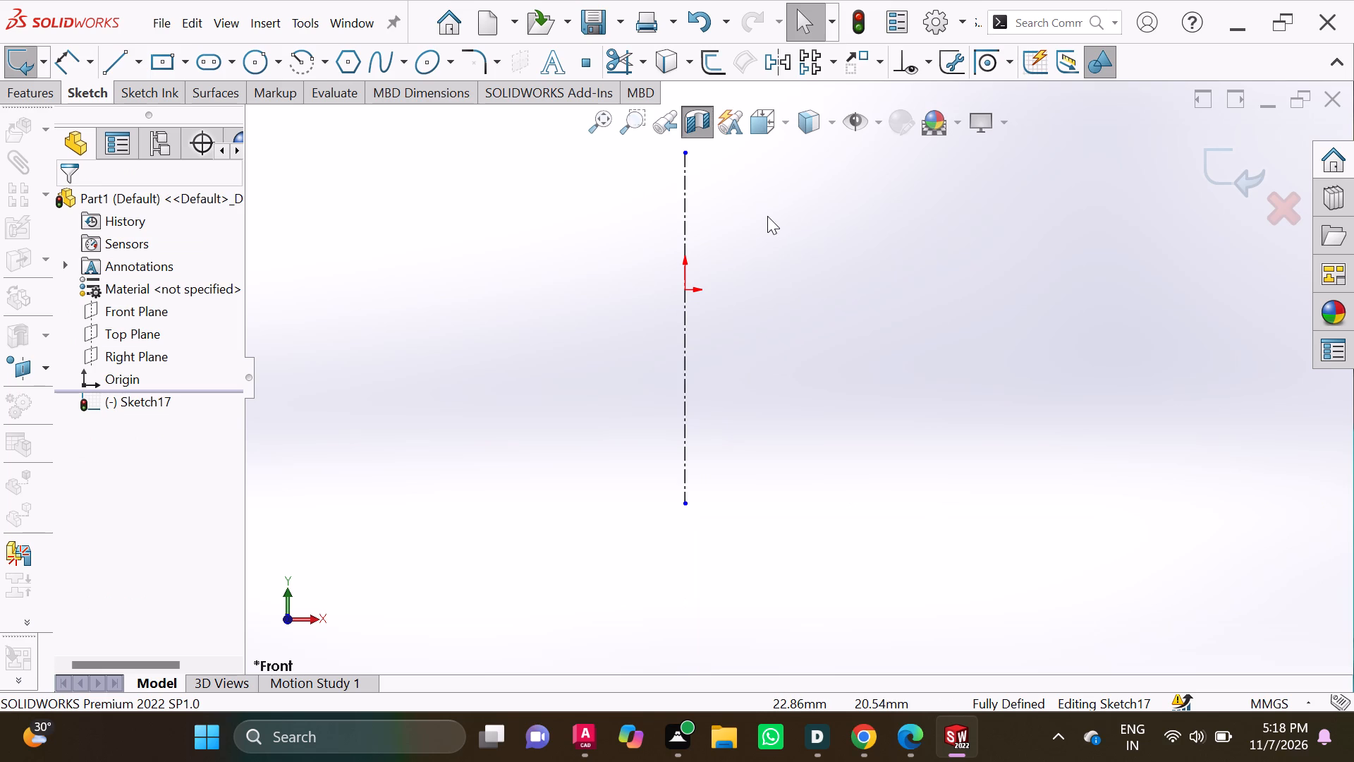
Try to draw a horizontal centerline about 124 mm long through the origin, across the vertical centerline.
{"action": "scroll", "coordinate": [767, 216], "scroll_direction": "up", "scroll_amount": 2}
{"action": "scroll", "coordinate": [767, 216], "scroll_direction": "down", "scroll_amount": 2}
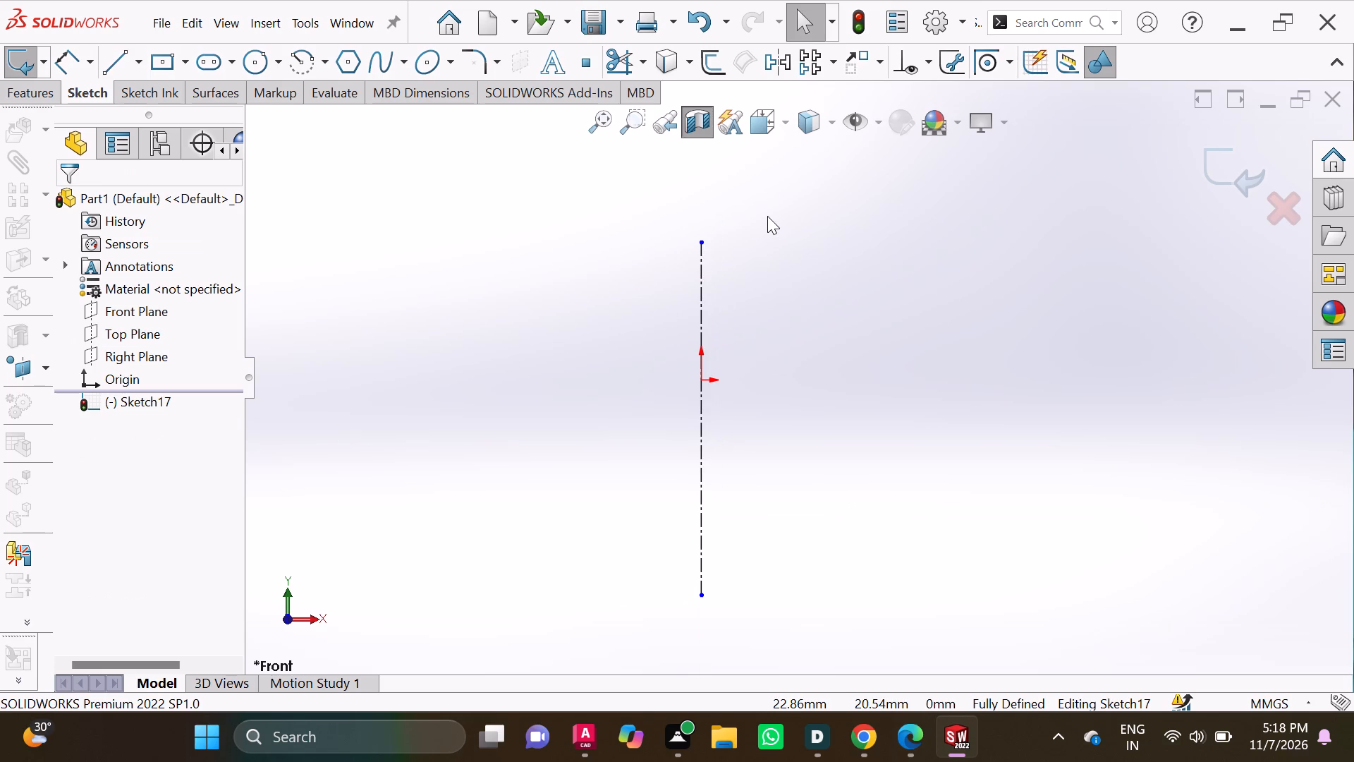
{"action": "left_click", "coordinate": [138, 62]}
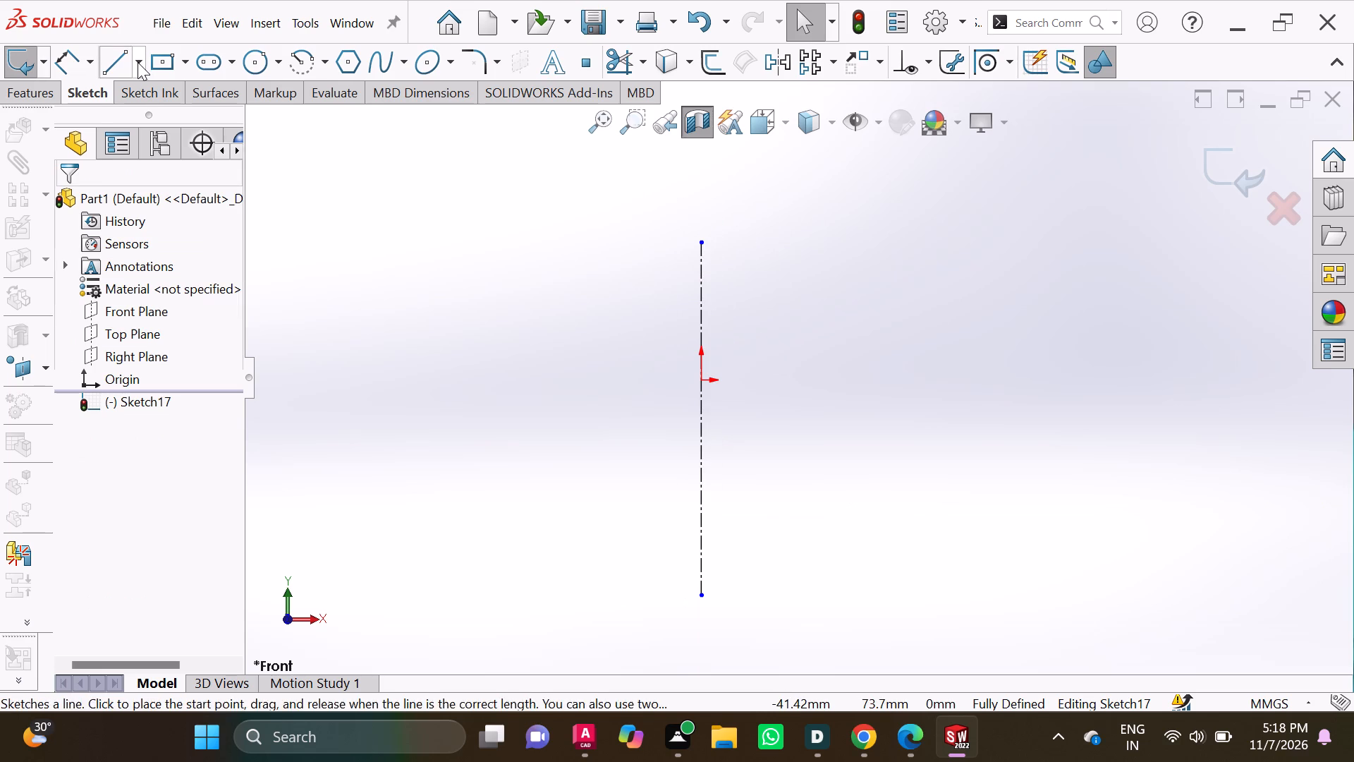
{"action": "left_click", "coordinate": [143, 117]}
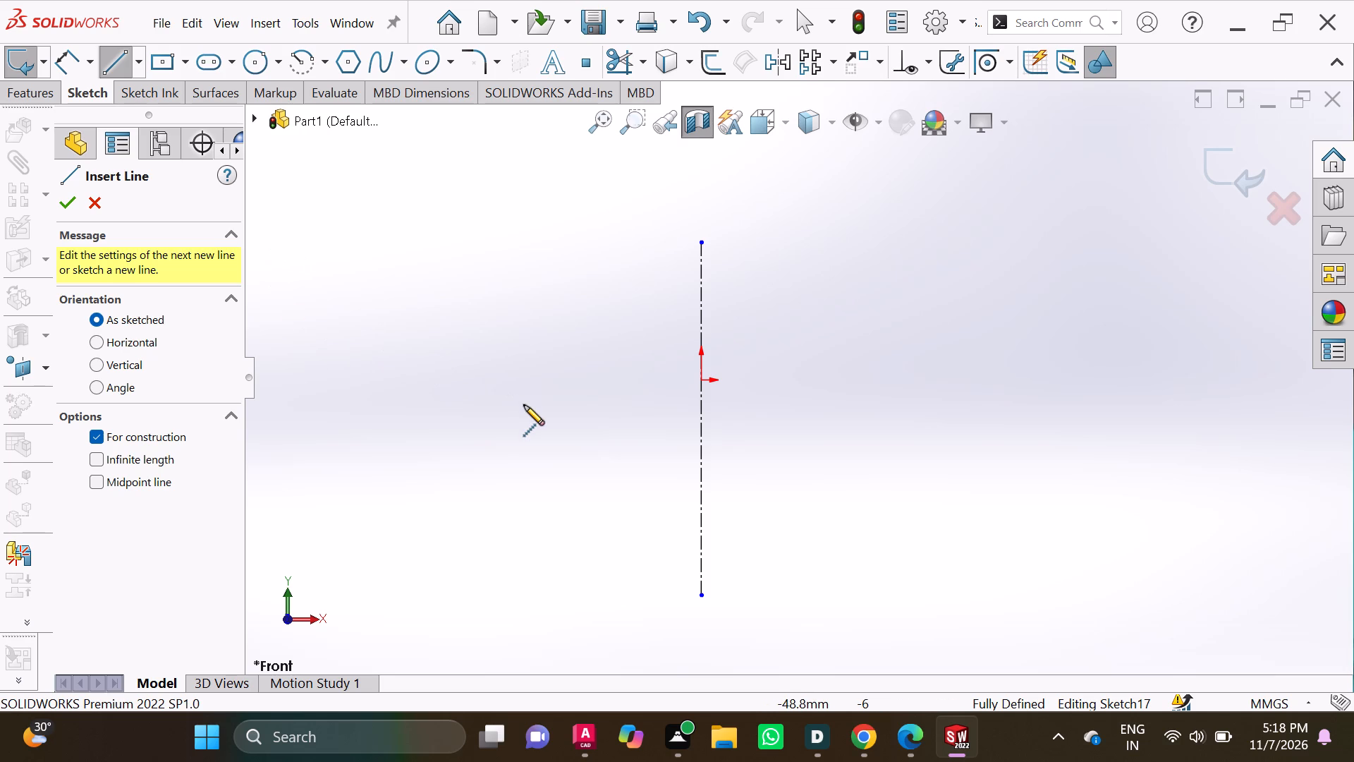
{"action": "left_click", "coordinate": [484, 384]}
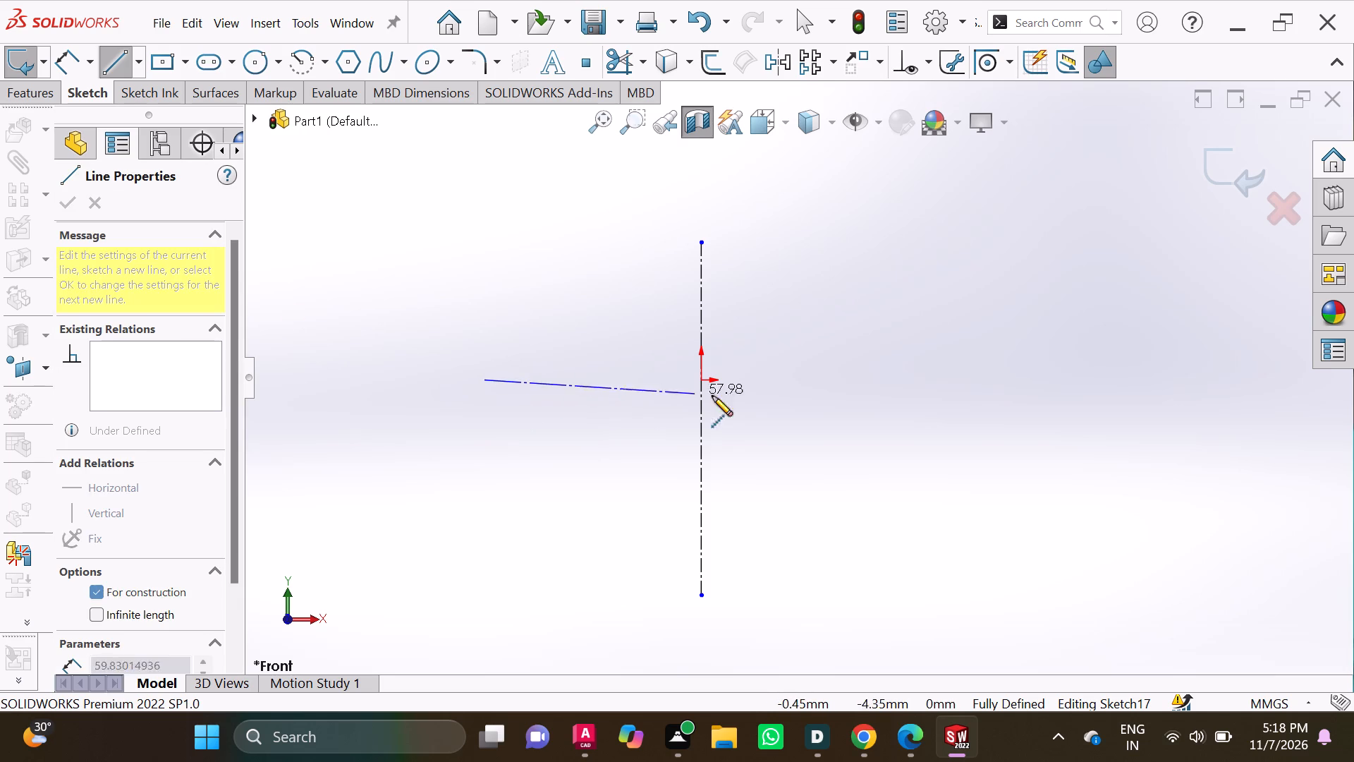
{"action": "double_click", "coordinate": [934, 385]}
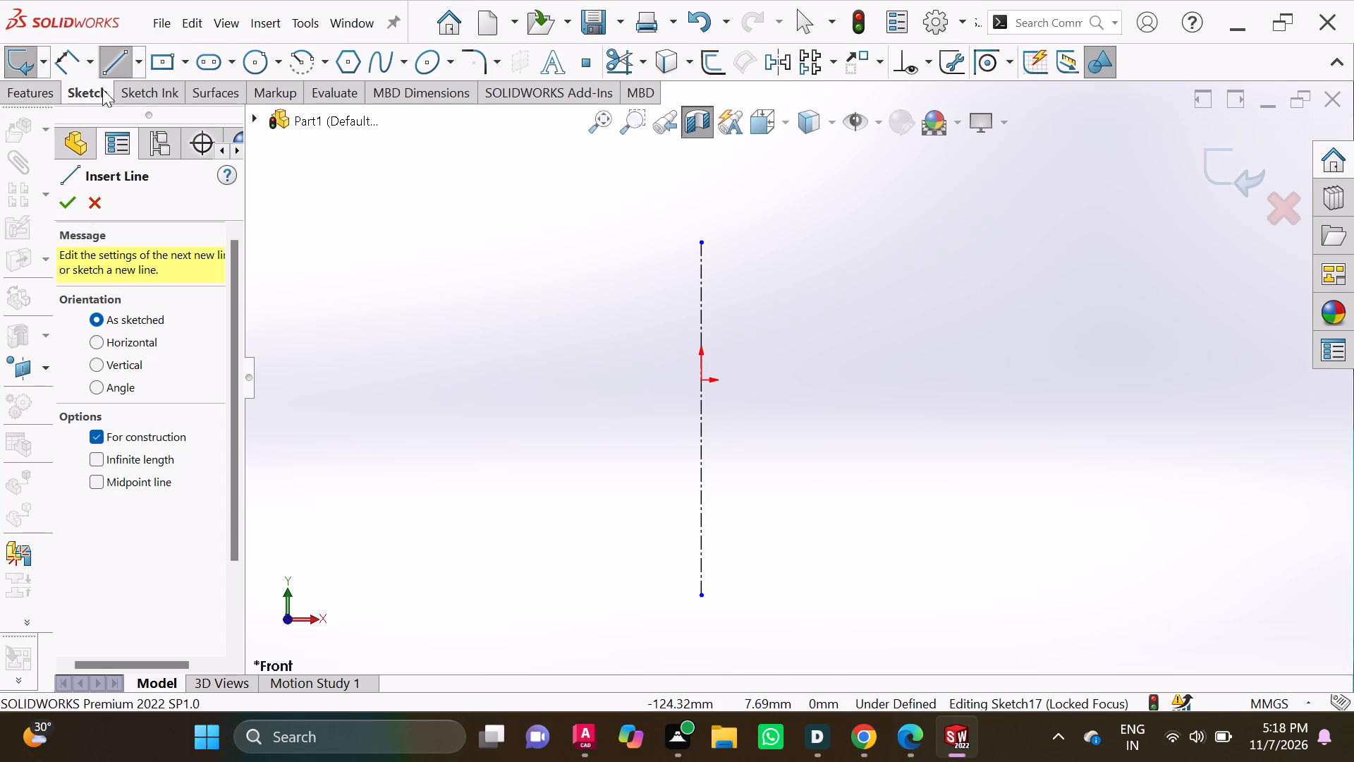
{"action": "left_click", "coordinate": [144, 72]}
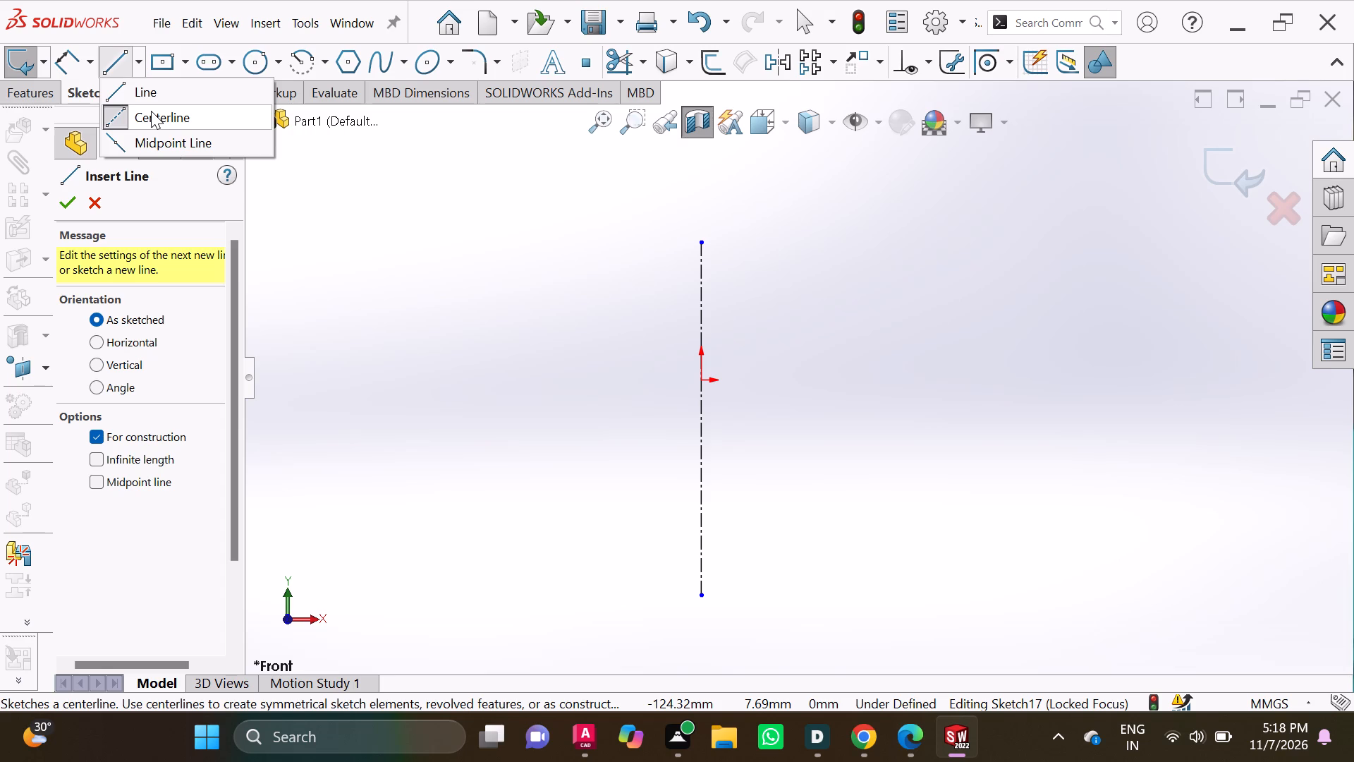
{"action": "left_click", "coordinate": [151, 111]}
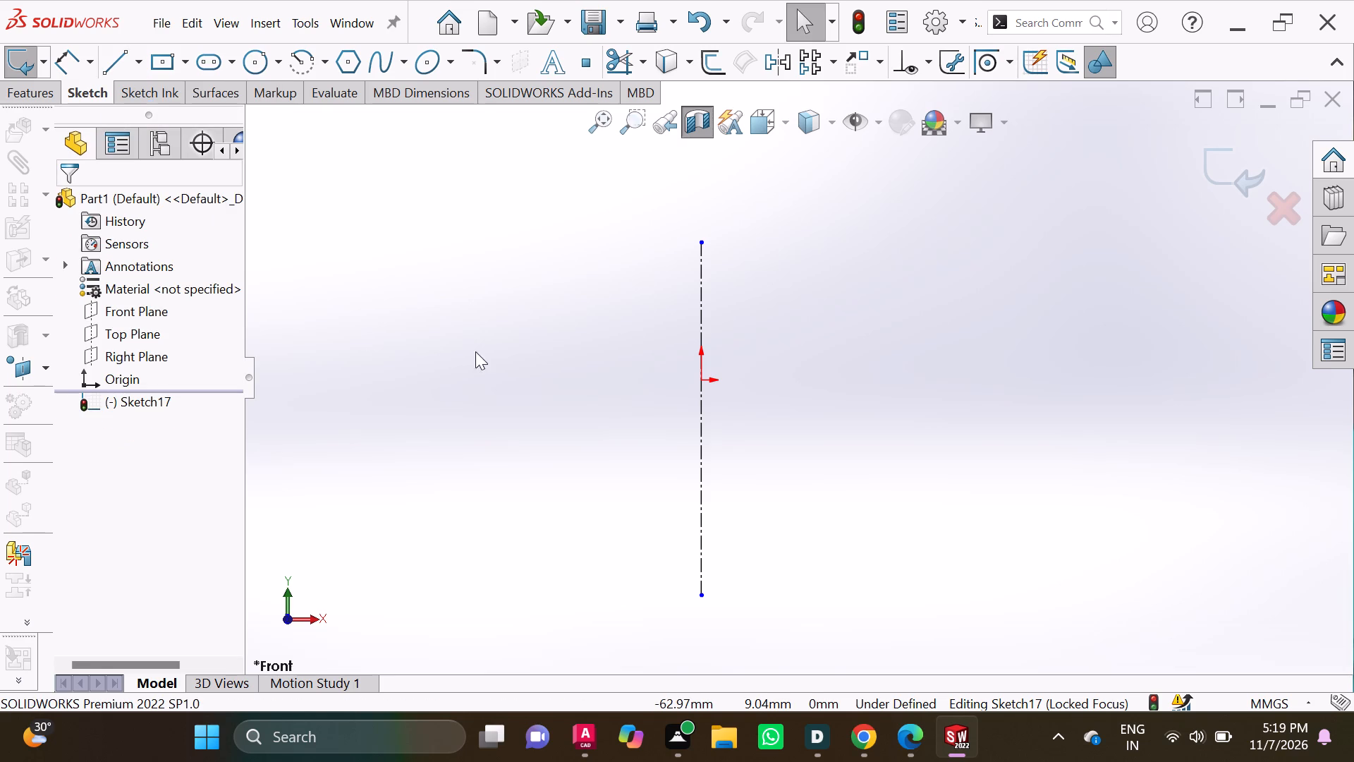
Draw a horizontal centerline about 102 mm long through the origin, crossing the vertical centerline.
{"action": "left_click", "coordinate": [138, 77]}
{"action": "left_click", "coordinate": [130, 123]}
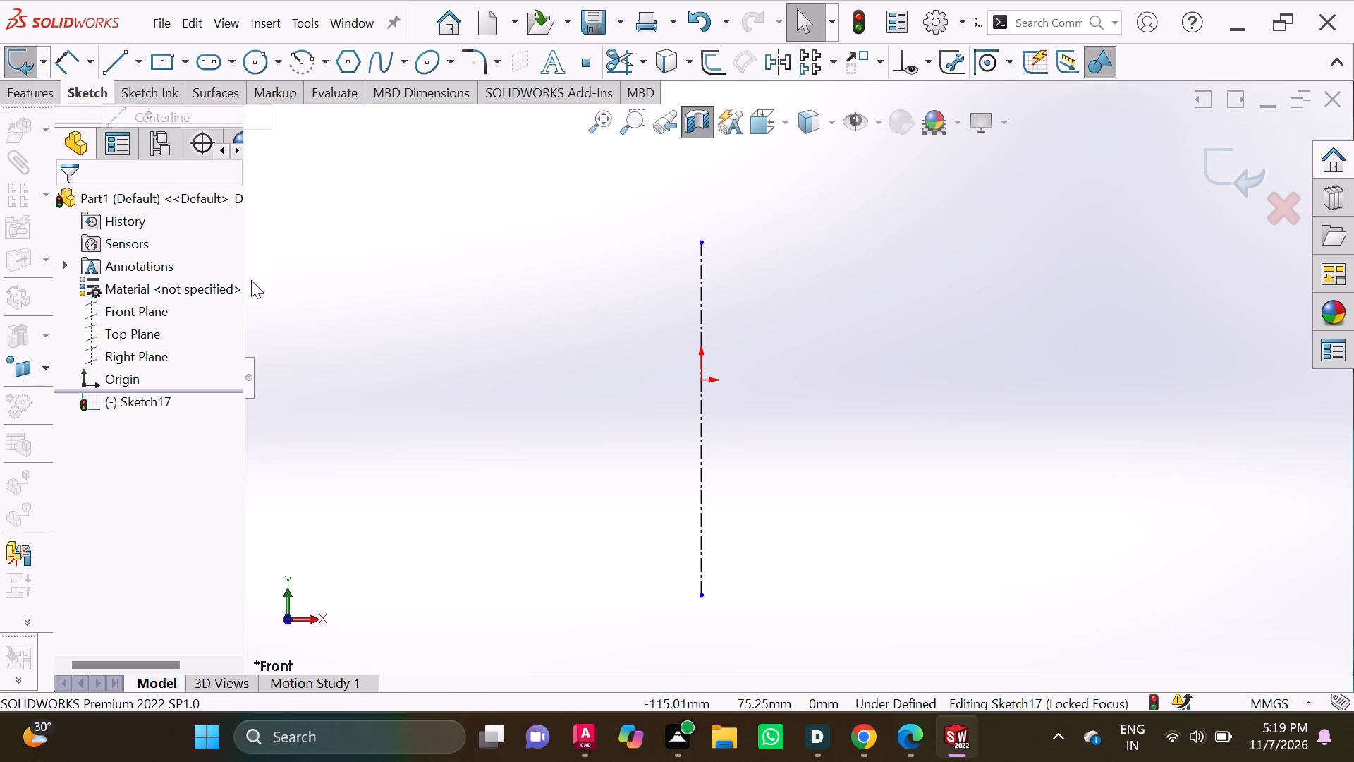
{"action": "left_click", "coordinate": [551, 380]}
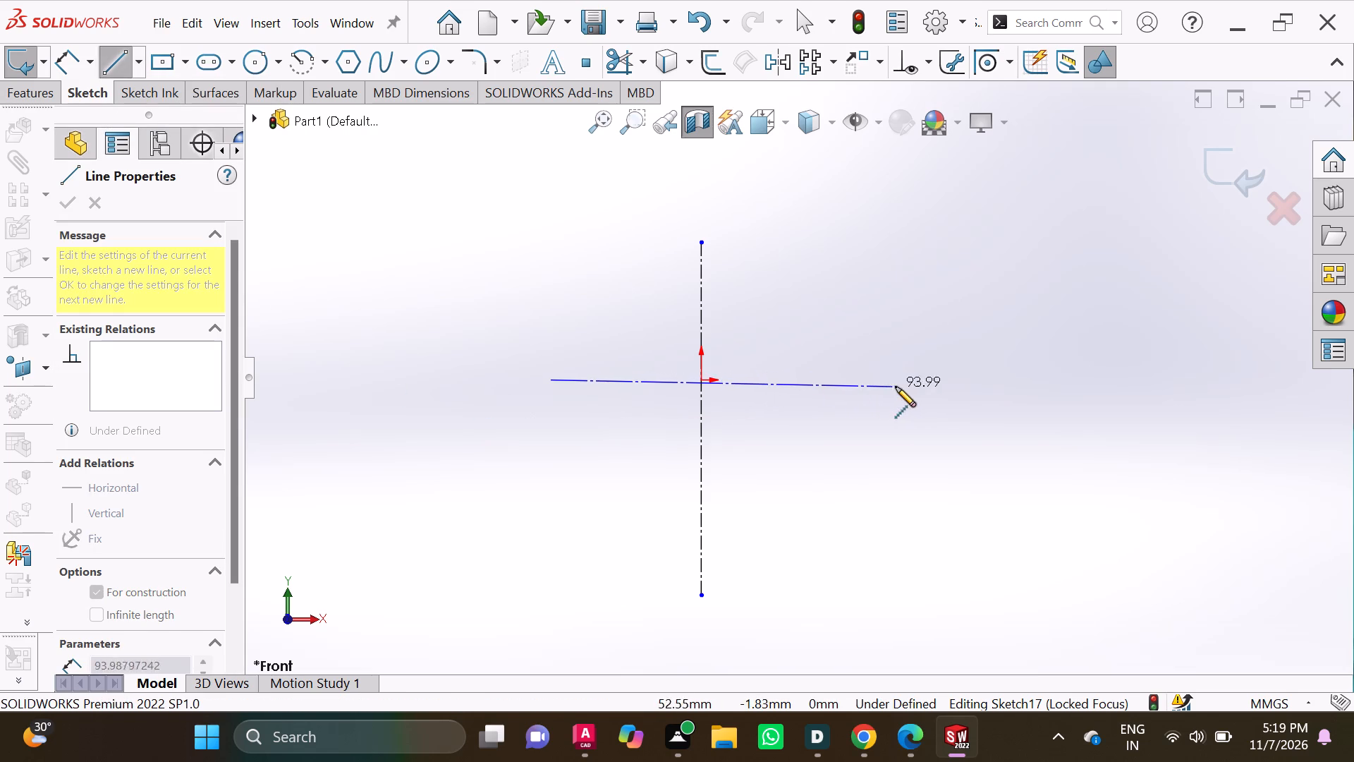
{"action": "left_click", "coordinate": [920, 380]}
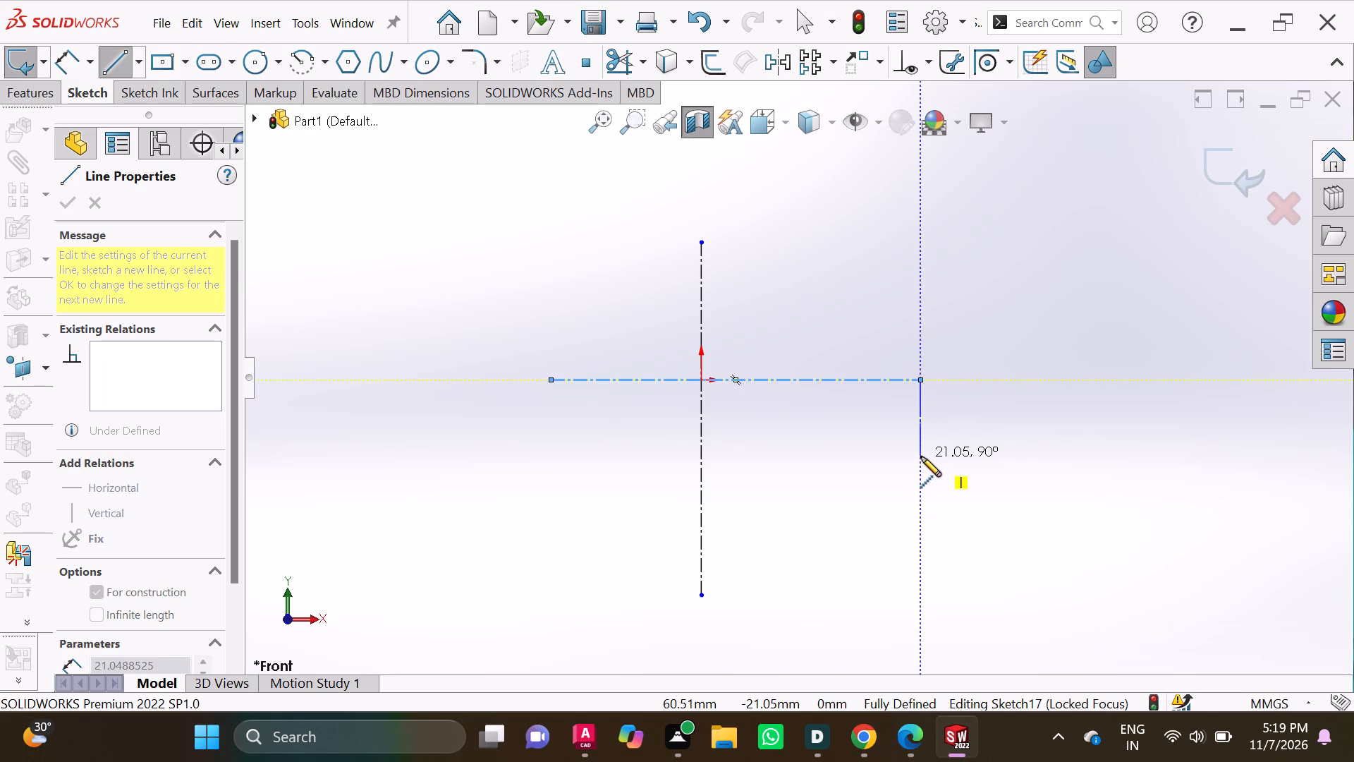
{"action": "key", "text": "Escape"}
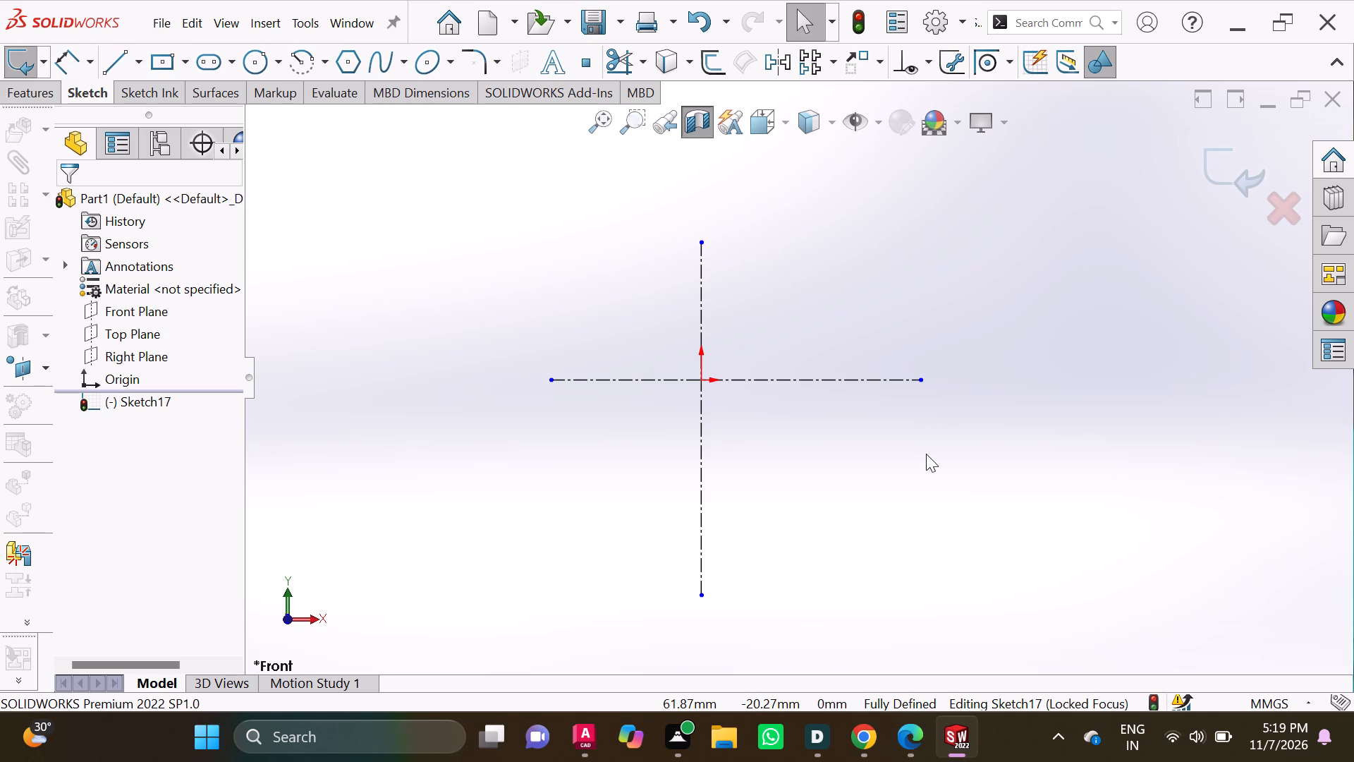
Sketch a circle of about 29 mm radius centred on the origin where the centerlines cross.
{"action": "left_click", "coordinate": [281, 58]}
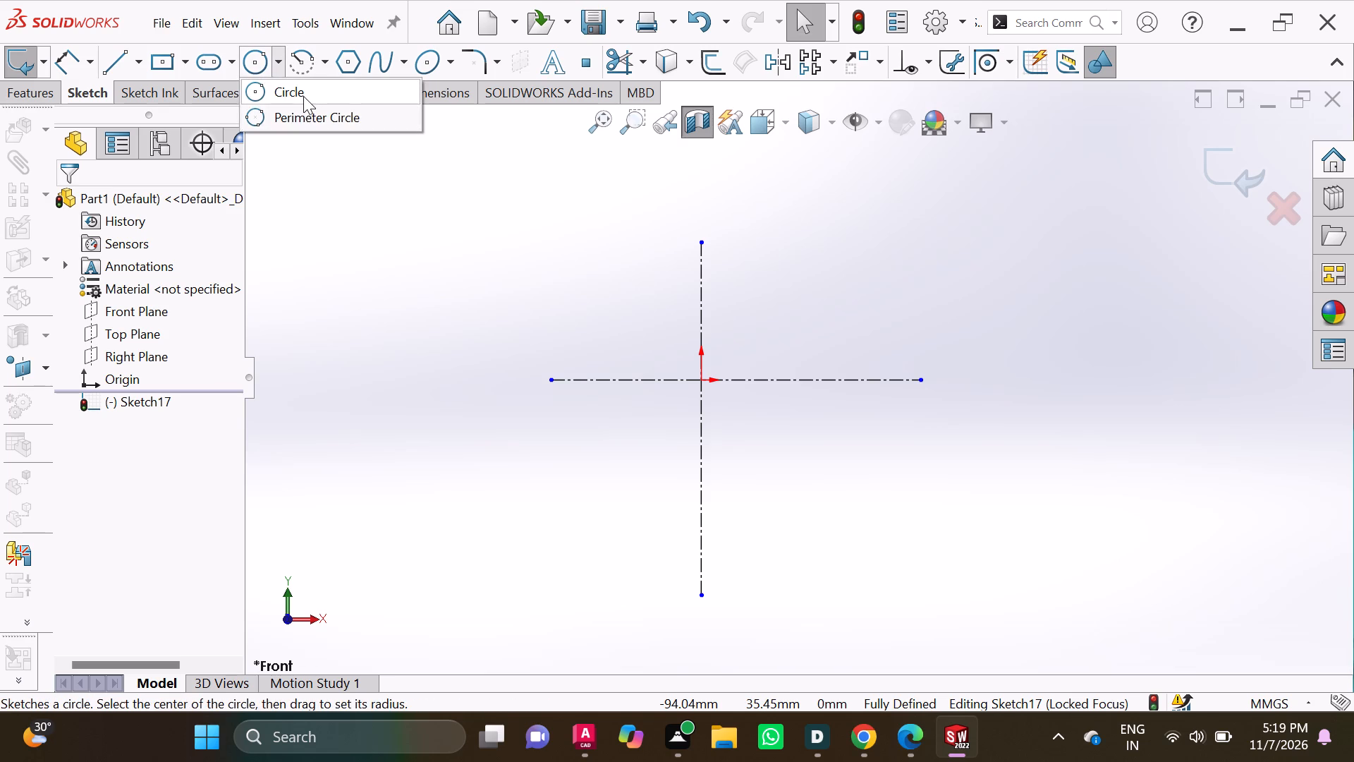
{"action": "left_click", "coordinate": [303, 96]}
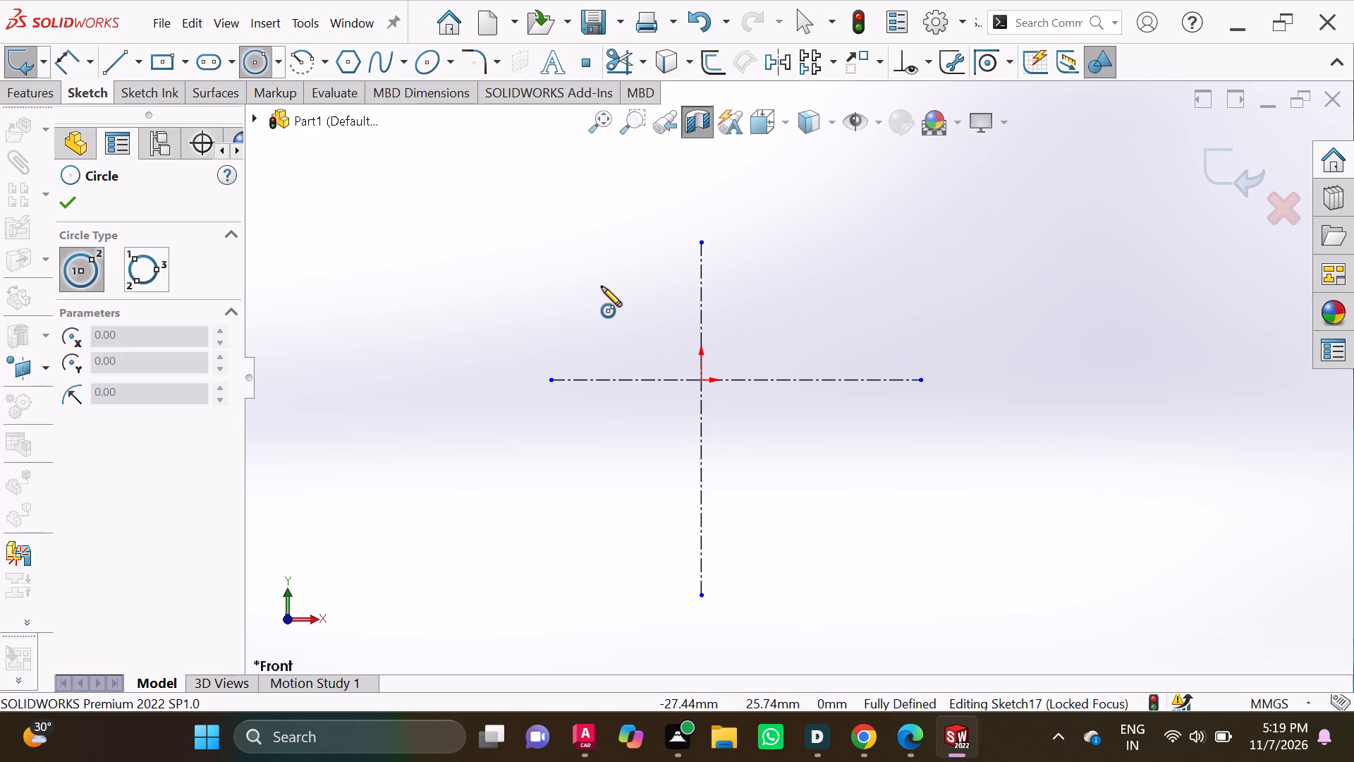
{"action": "left_click", "coordinate": [702, 380]}
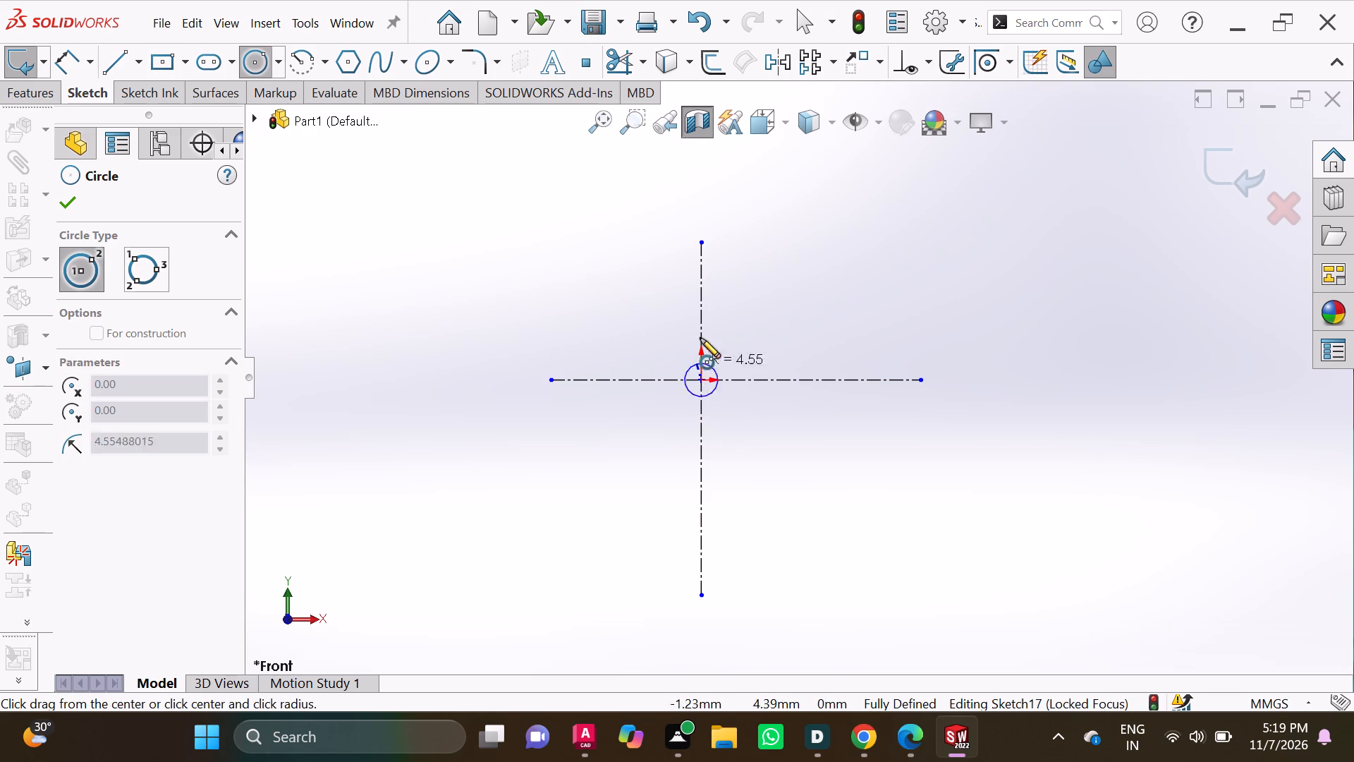
{"action": "left_click", "coordinate": [745, 286]}
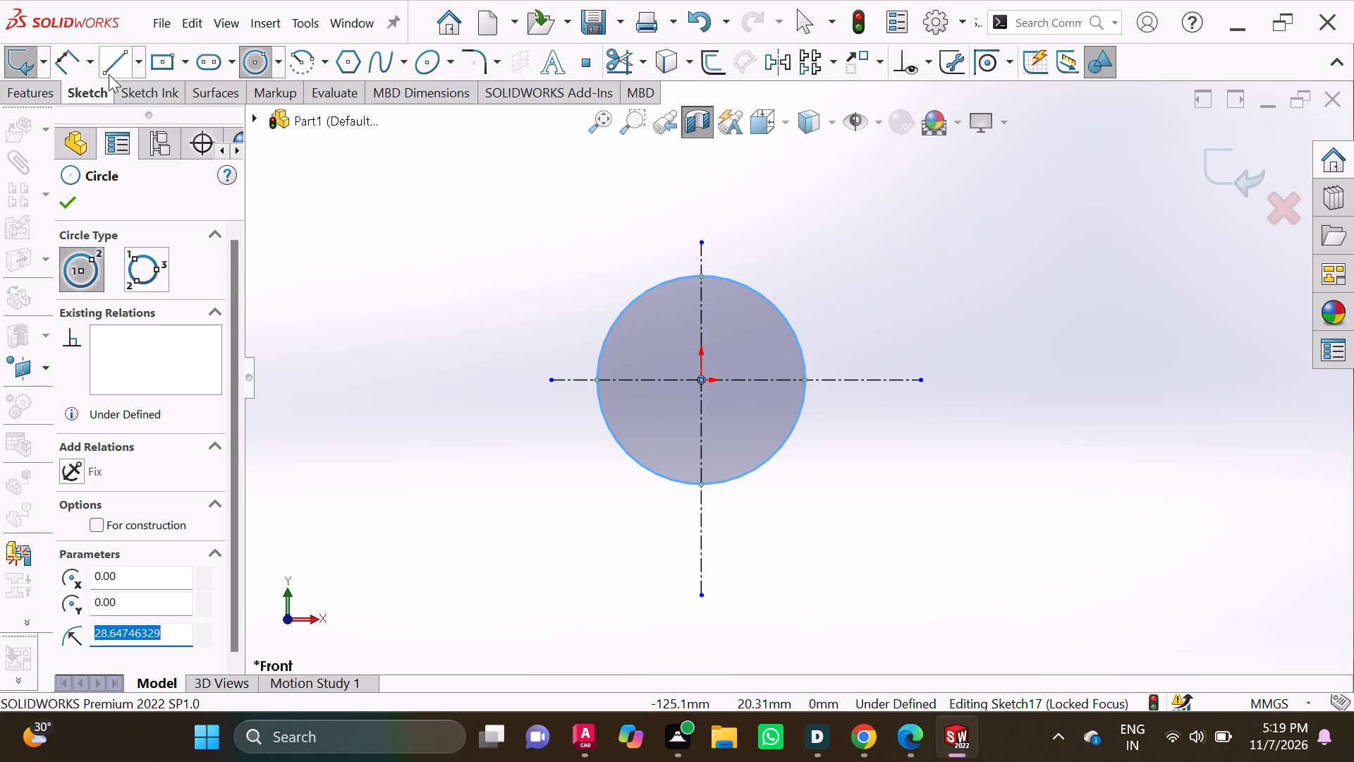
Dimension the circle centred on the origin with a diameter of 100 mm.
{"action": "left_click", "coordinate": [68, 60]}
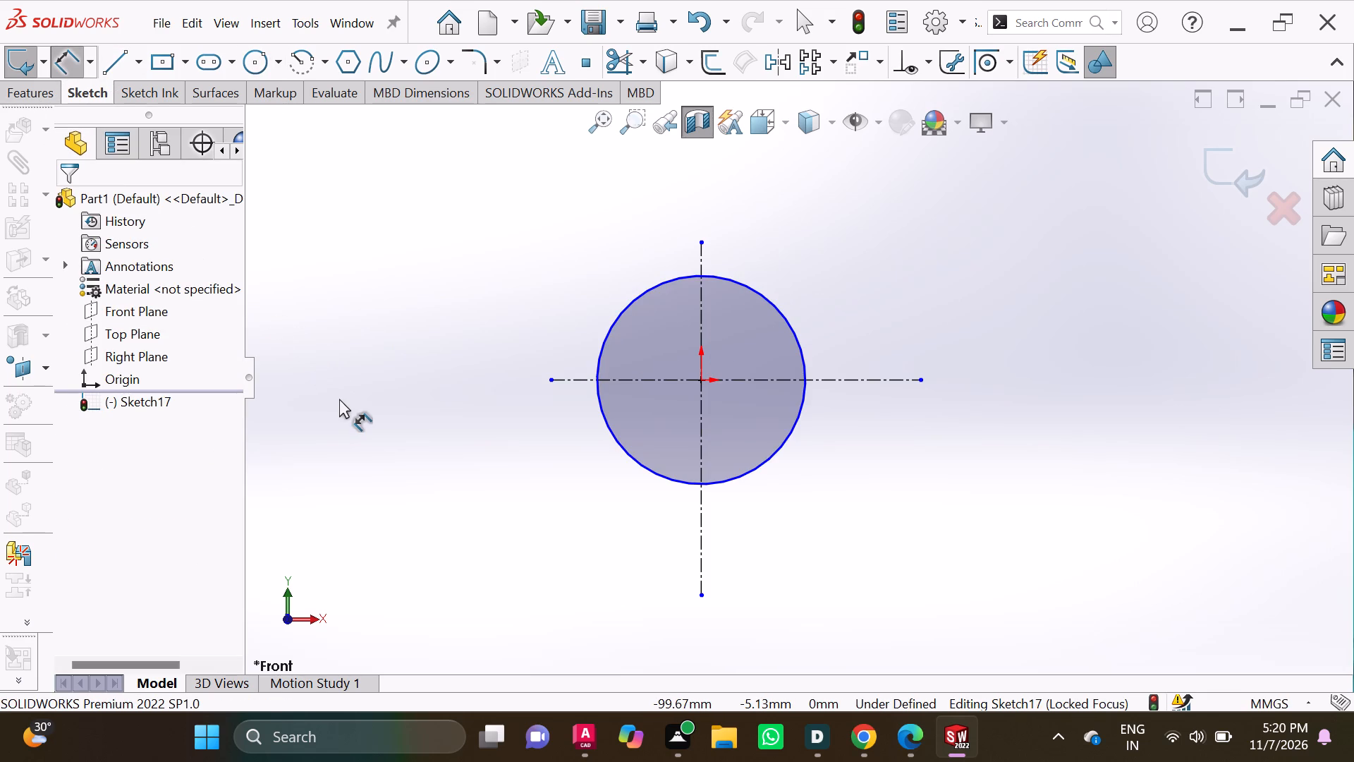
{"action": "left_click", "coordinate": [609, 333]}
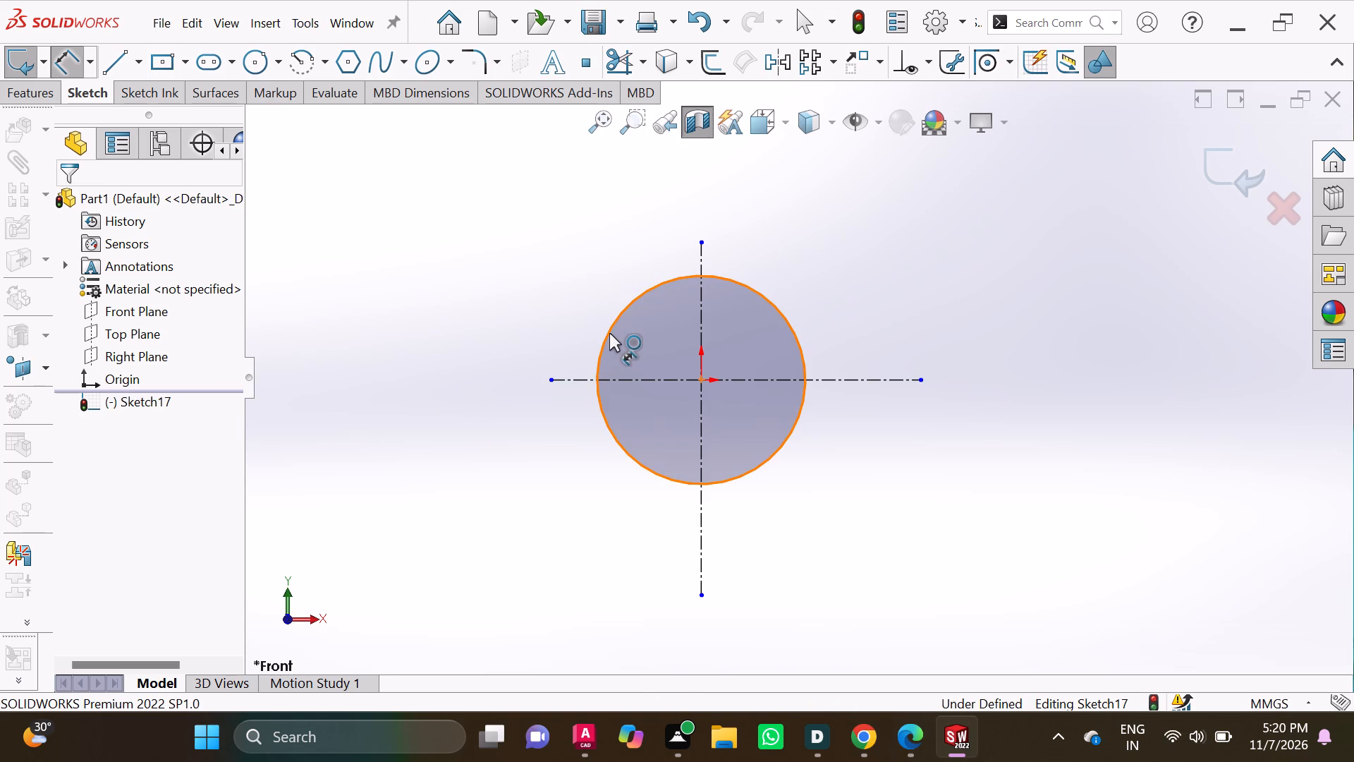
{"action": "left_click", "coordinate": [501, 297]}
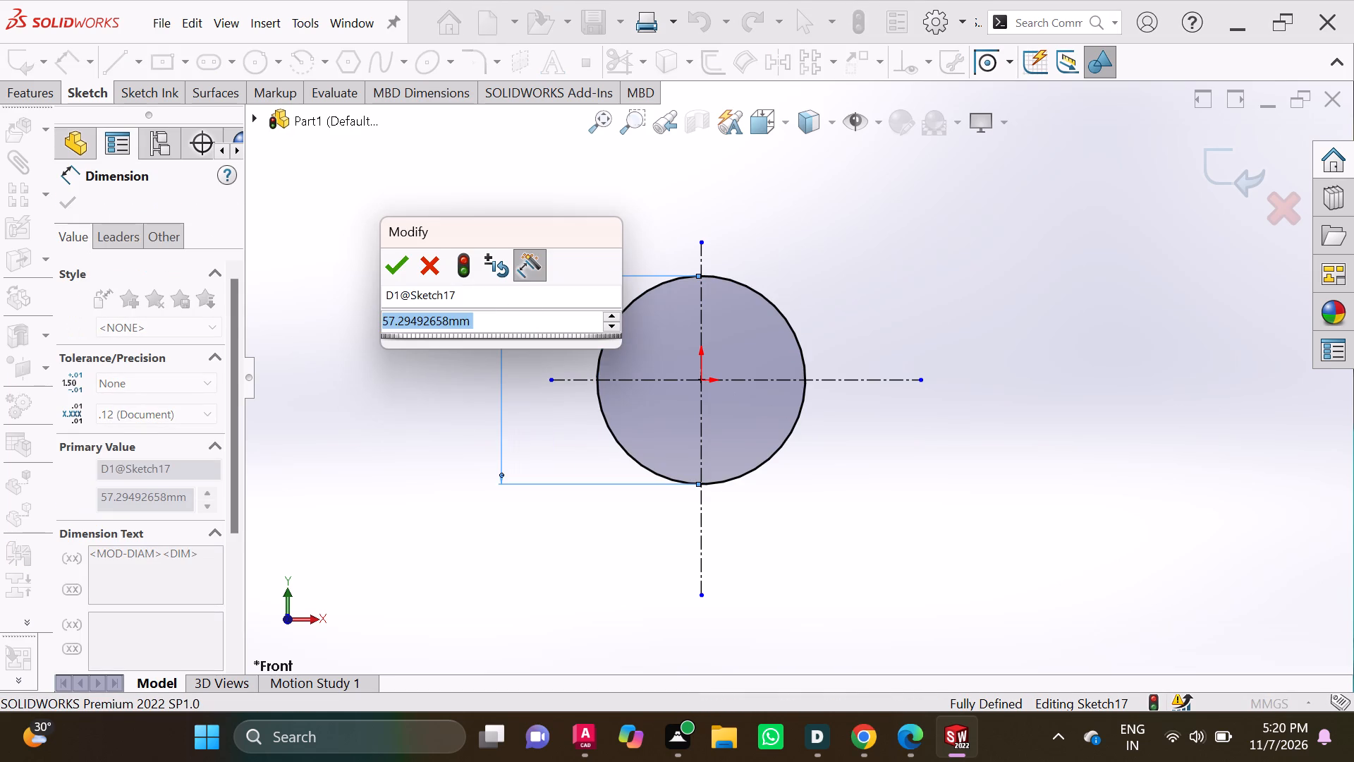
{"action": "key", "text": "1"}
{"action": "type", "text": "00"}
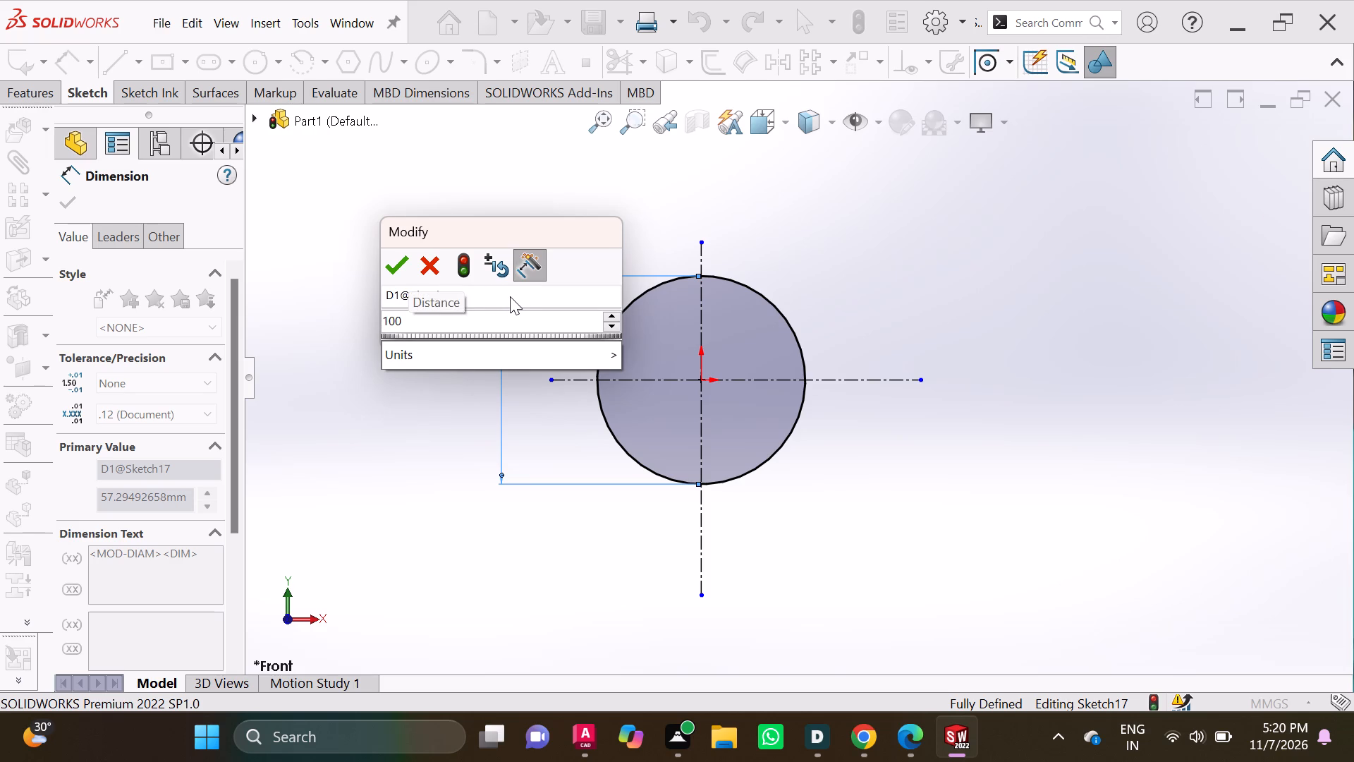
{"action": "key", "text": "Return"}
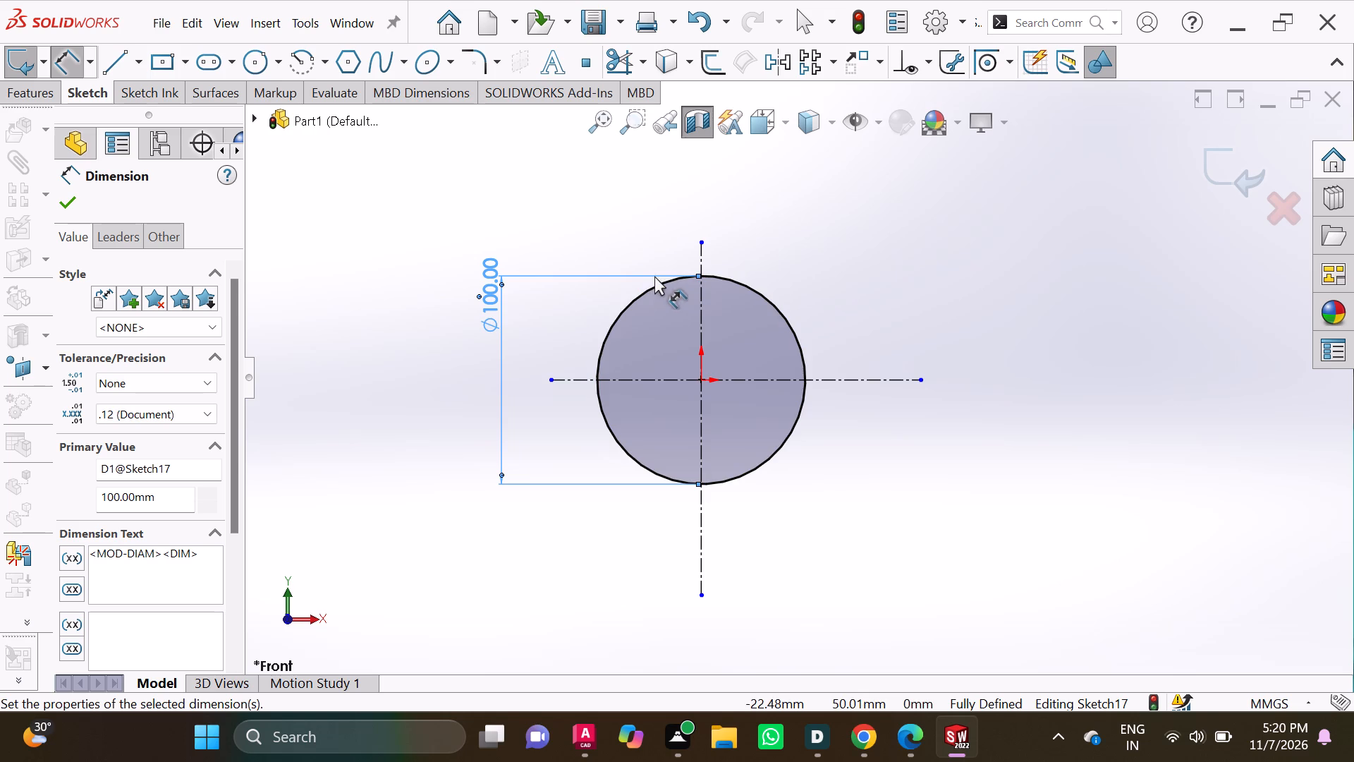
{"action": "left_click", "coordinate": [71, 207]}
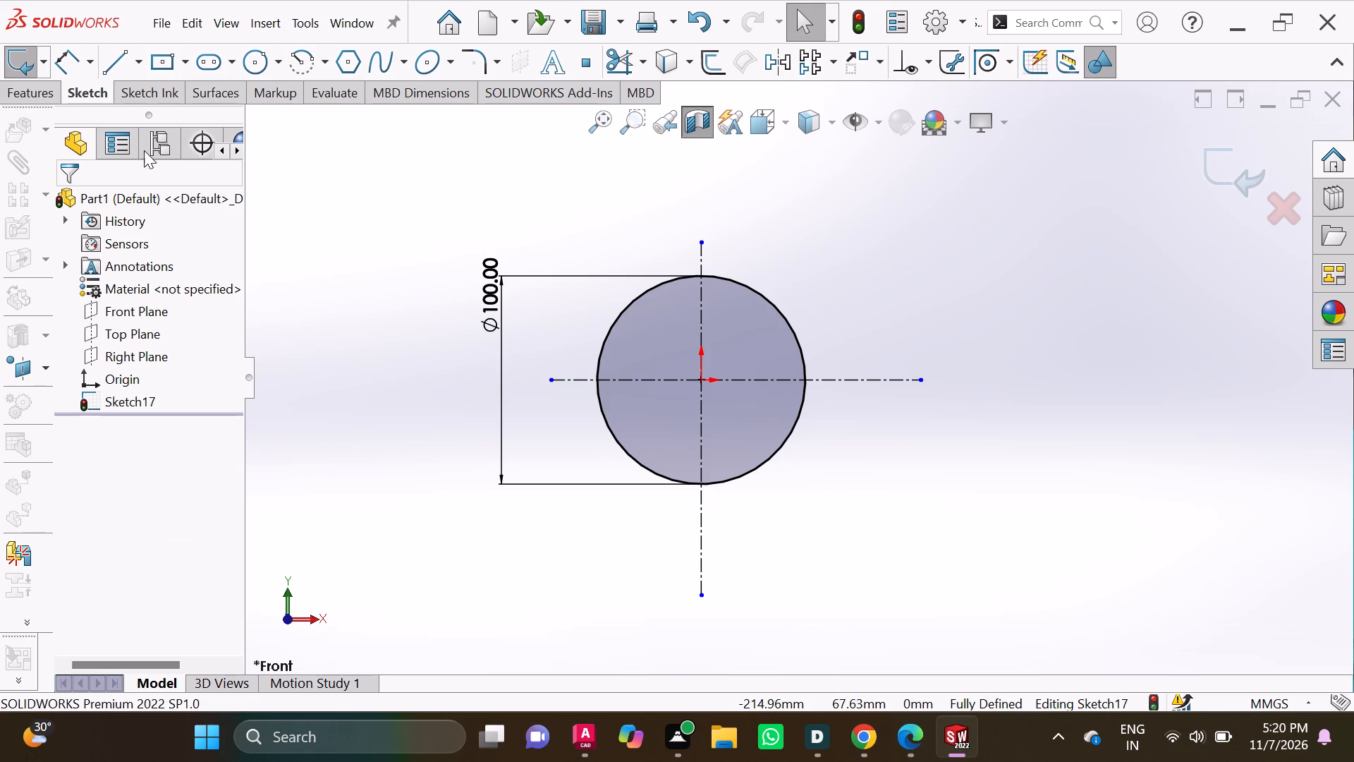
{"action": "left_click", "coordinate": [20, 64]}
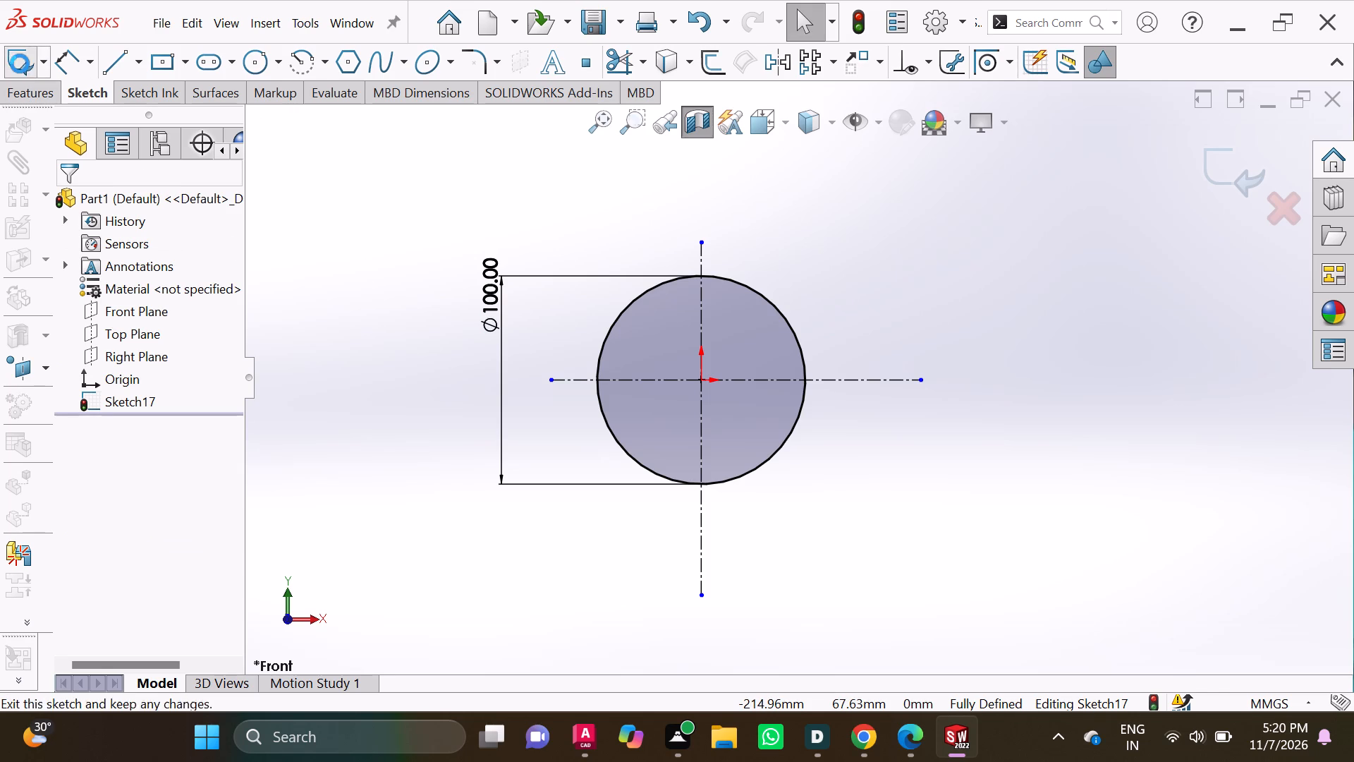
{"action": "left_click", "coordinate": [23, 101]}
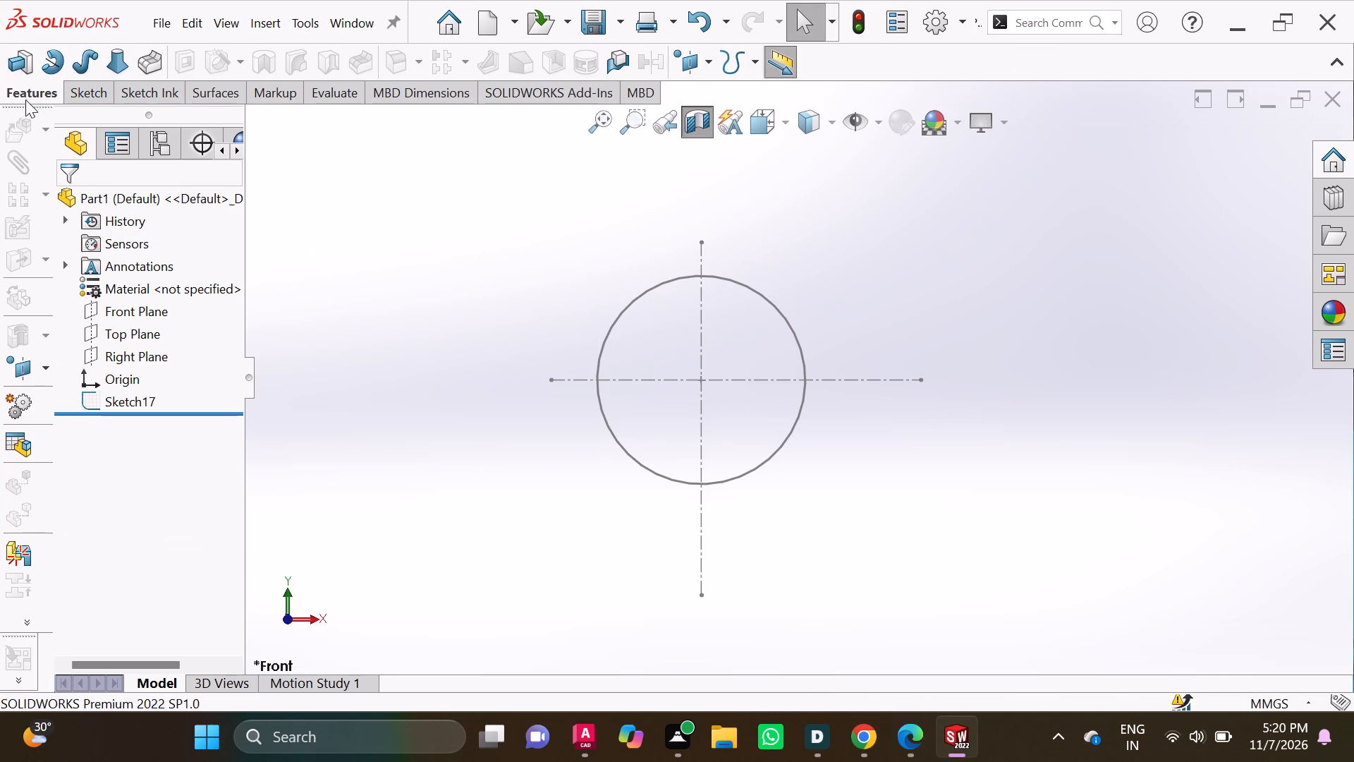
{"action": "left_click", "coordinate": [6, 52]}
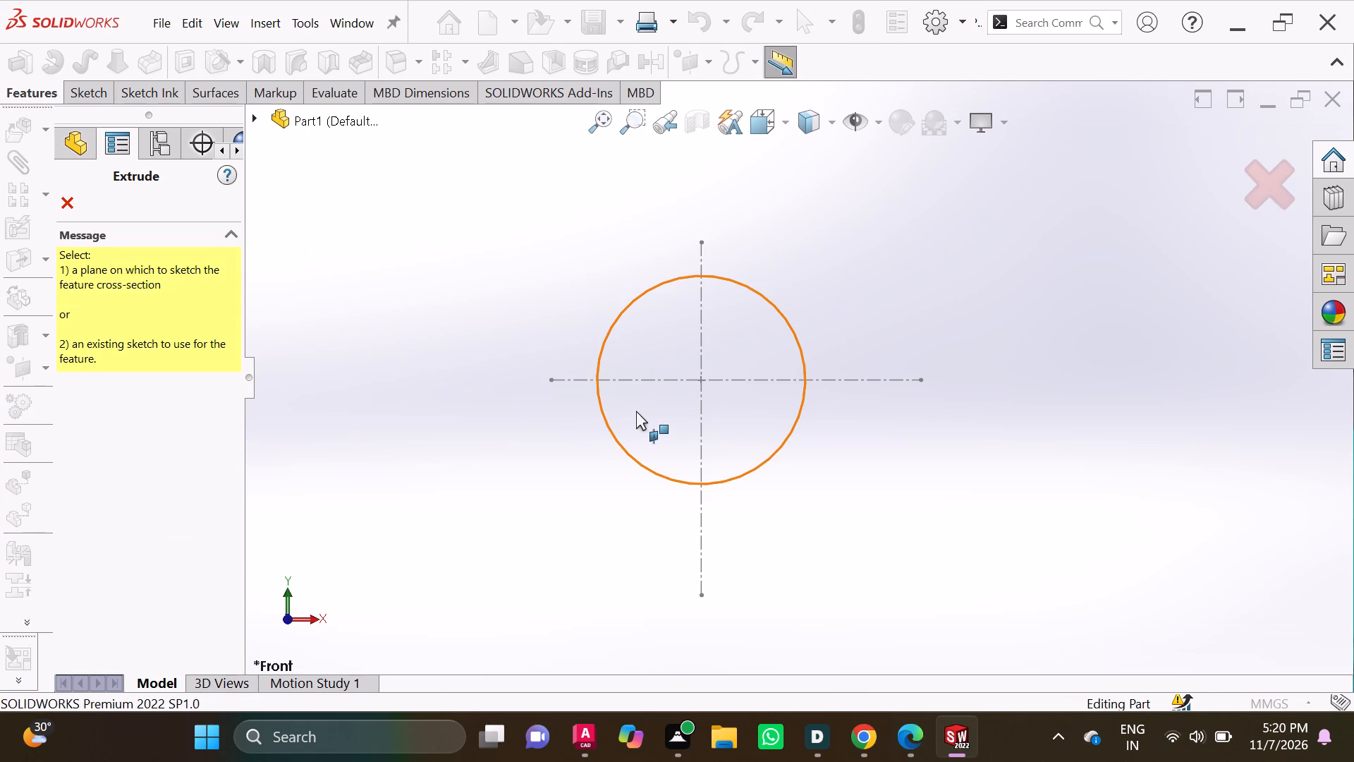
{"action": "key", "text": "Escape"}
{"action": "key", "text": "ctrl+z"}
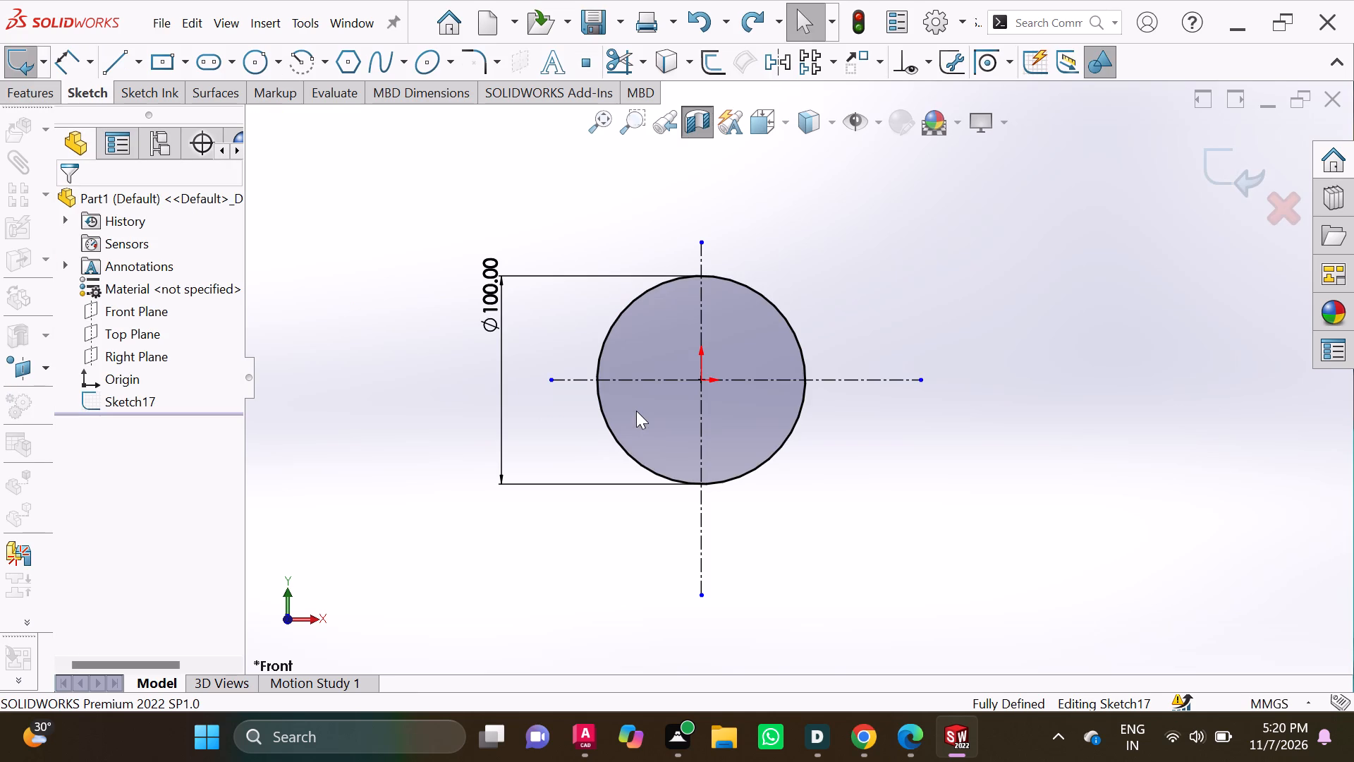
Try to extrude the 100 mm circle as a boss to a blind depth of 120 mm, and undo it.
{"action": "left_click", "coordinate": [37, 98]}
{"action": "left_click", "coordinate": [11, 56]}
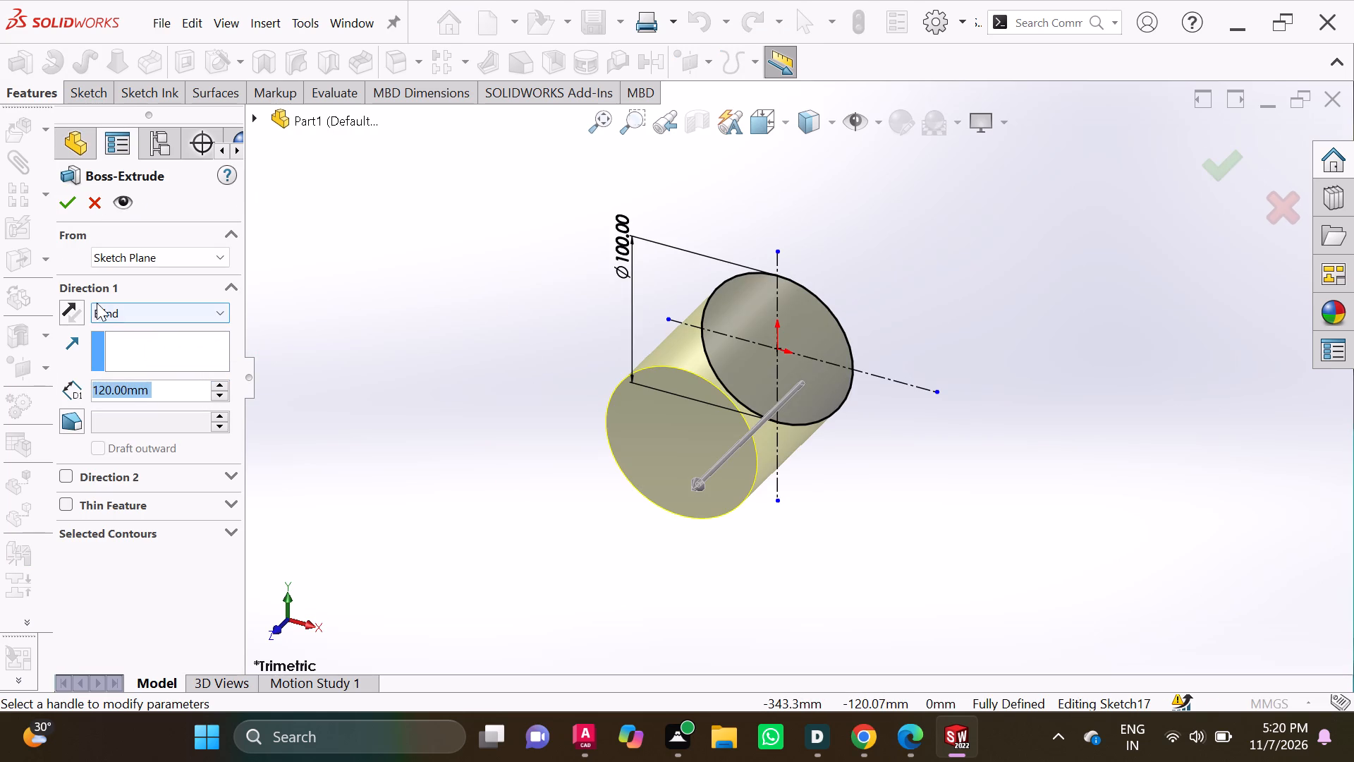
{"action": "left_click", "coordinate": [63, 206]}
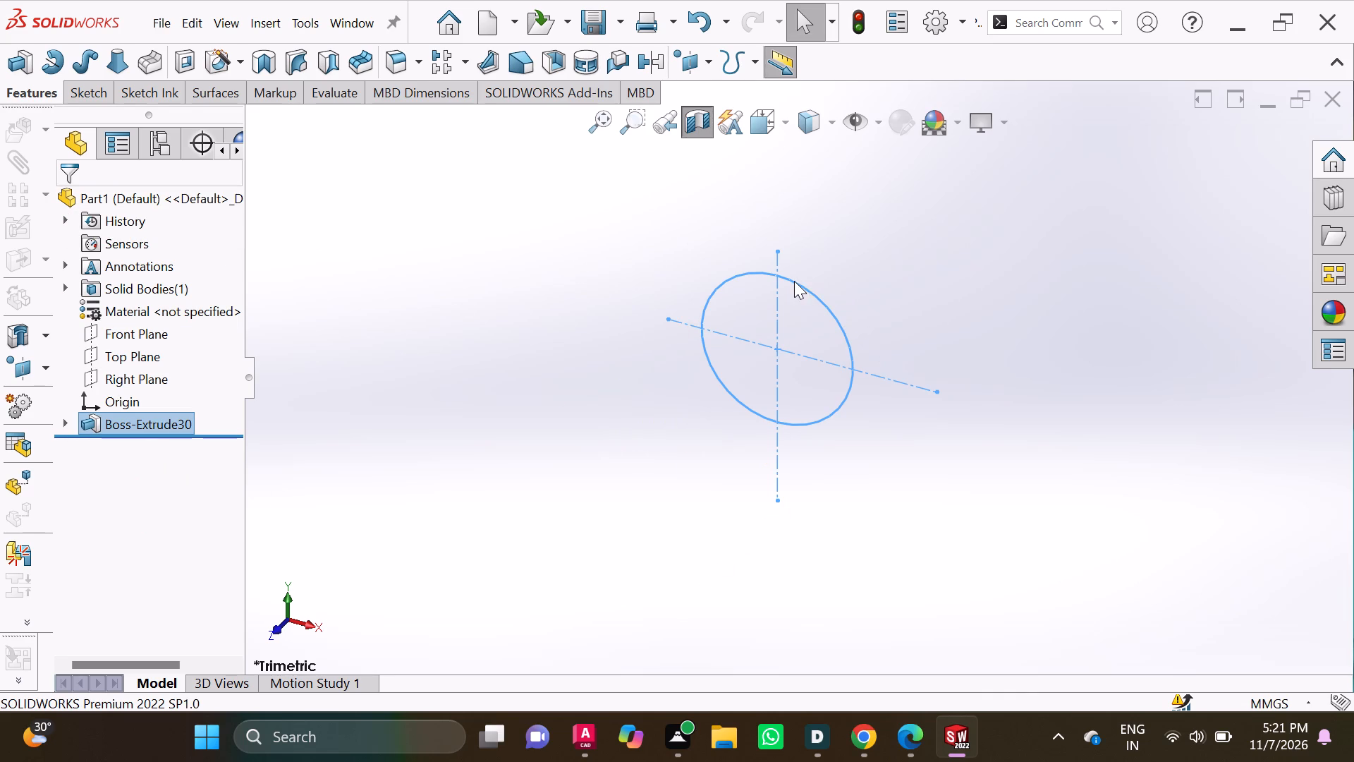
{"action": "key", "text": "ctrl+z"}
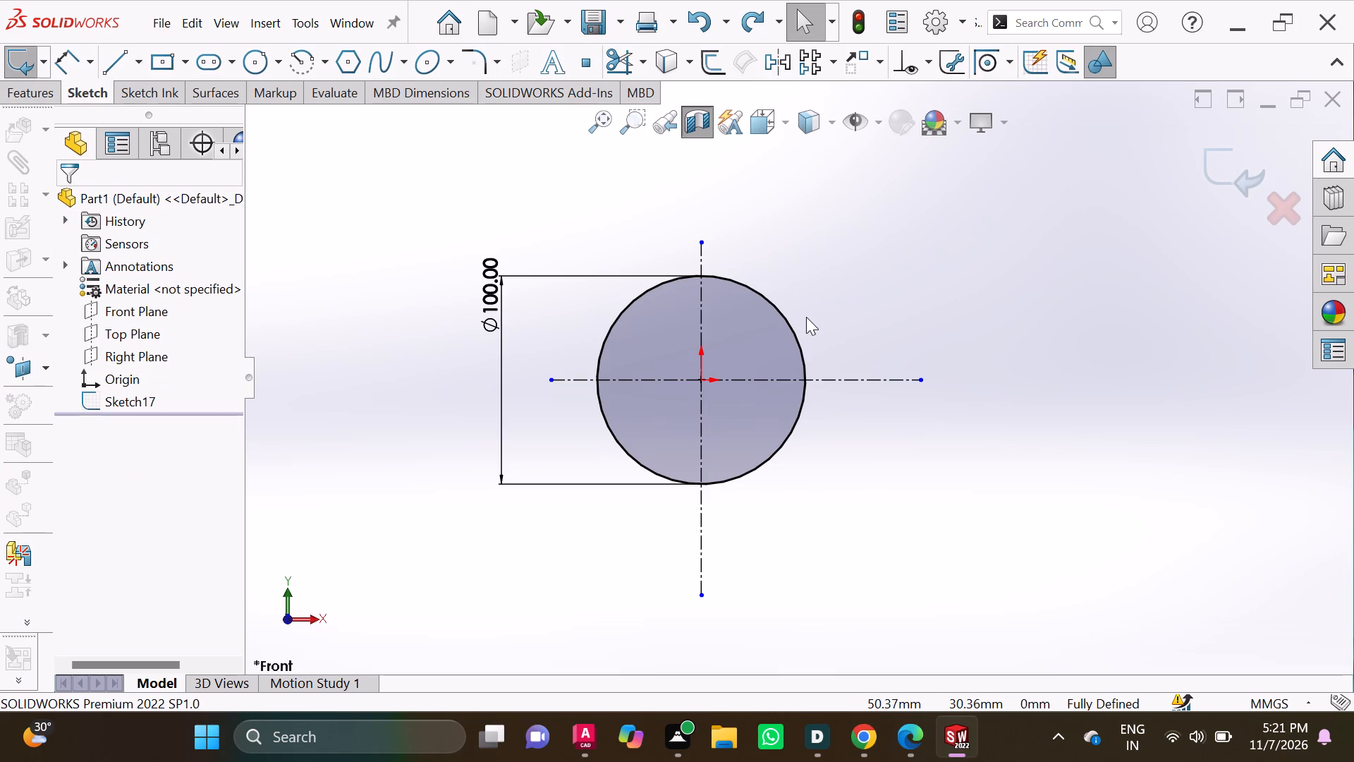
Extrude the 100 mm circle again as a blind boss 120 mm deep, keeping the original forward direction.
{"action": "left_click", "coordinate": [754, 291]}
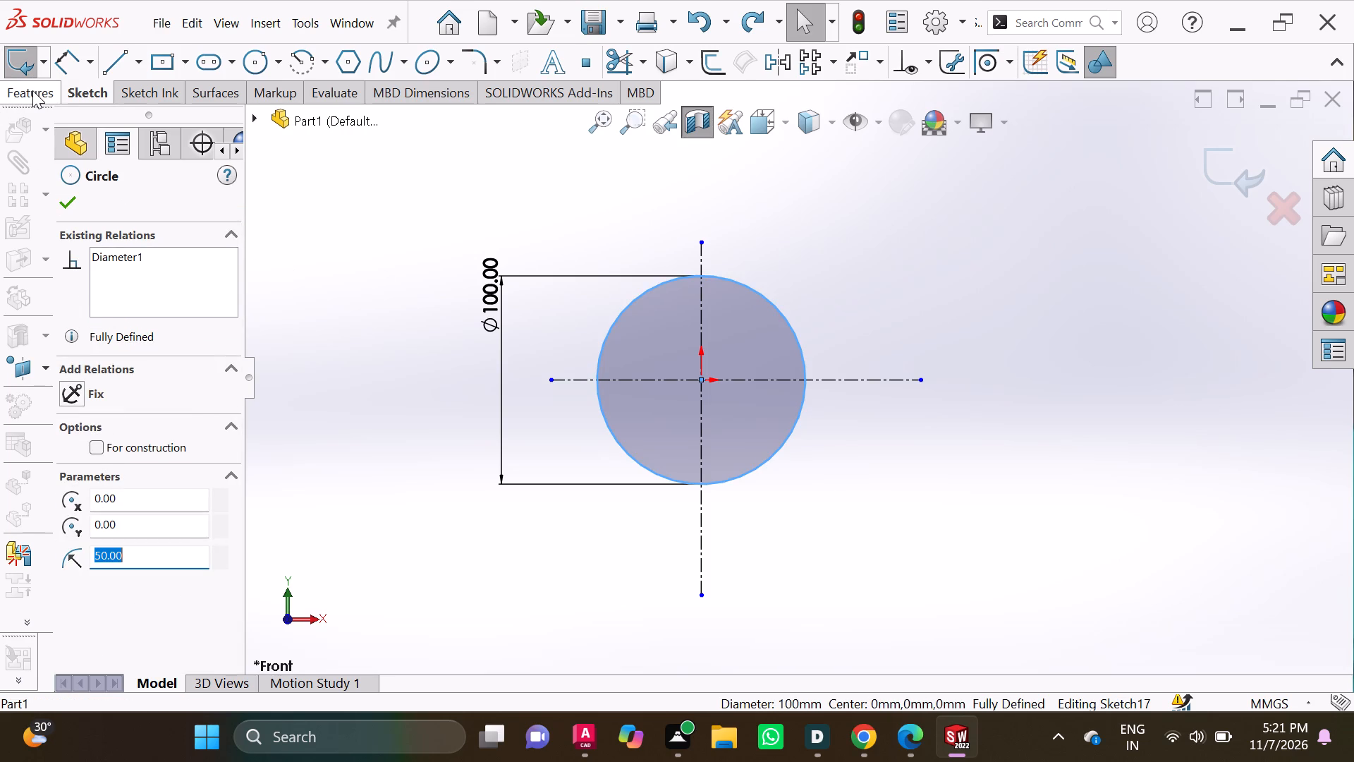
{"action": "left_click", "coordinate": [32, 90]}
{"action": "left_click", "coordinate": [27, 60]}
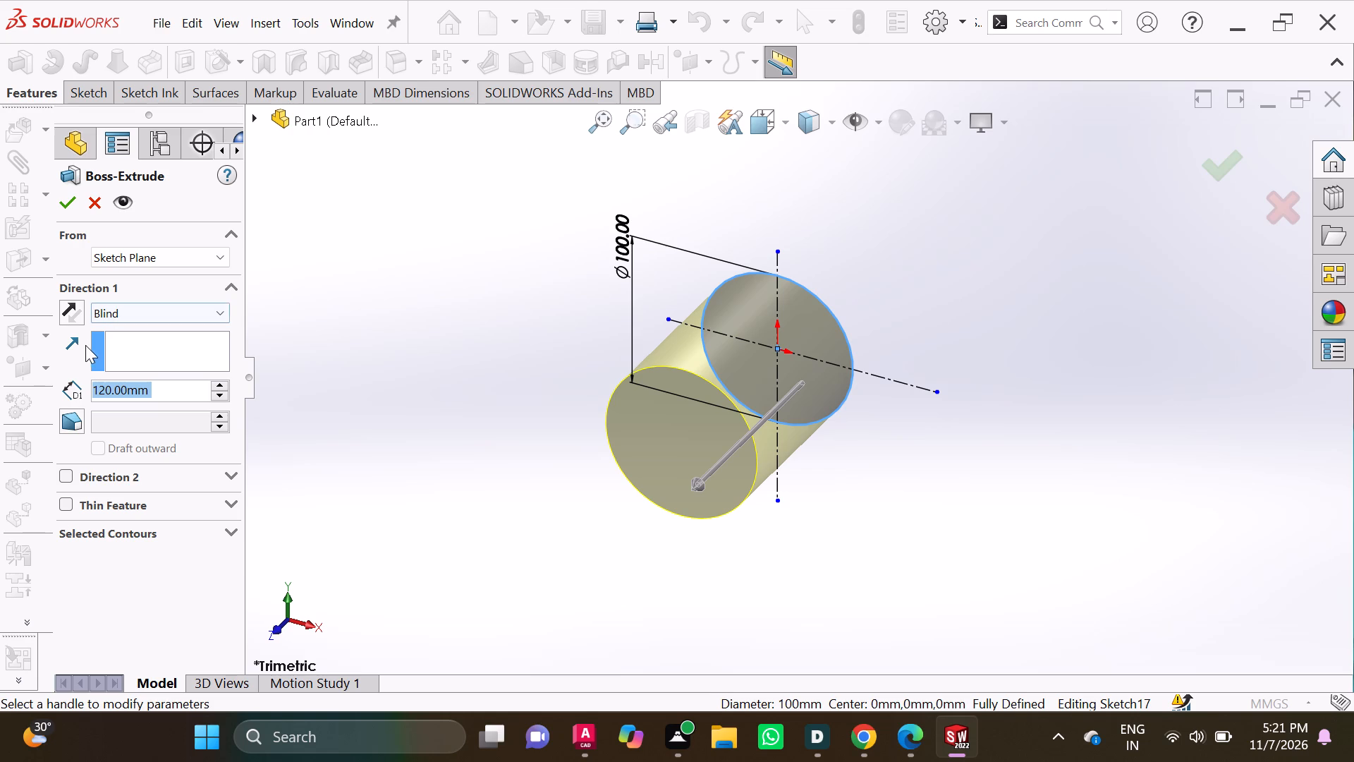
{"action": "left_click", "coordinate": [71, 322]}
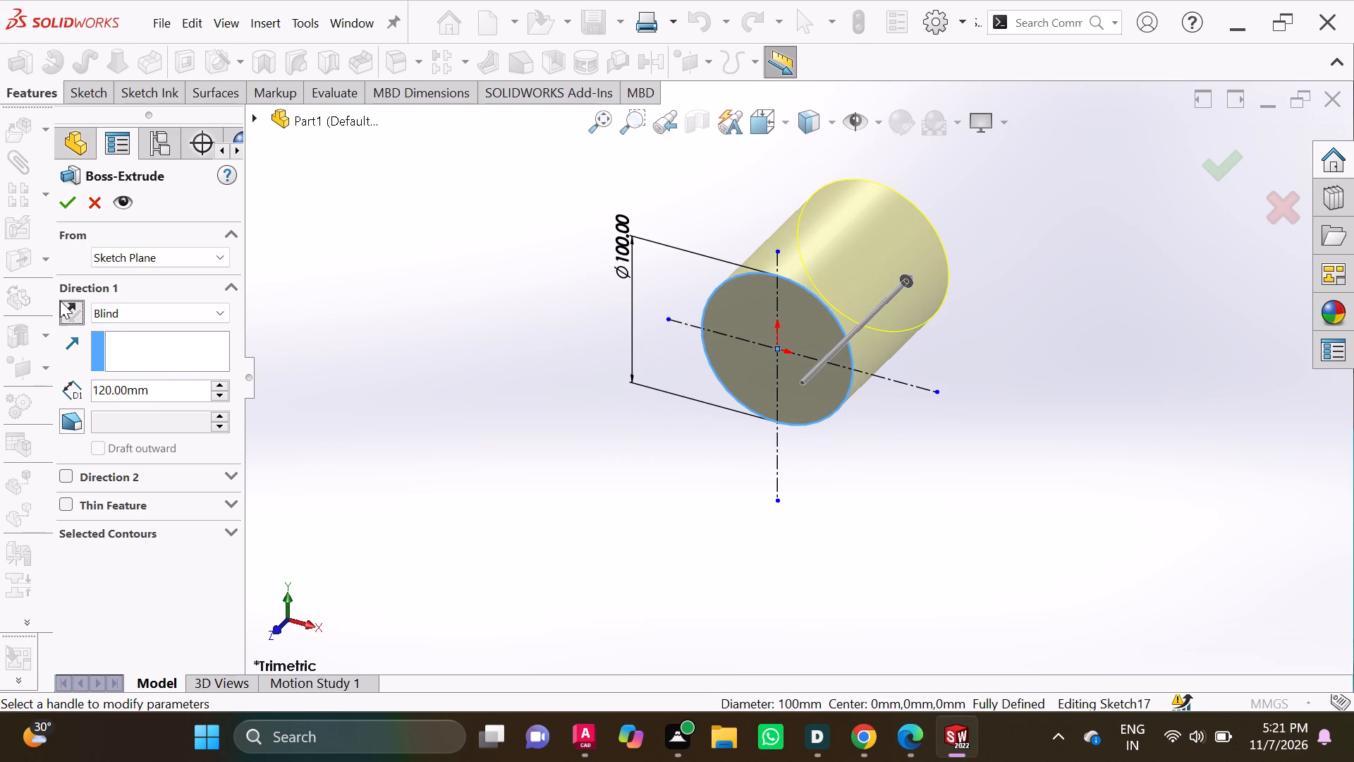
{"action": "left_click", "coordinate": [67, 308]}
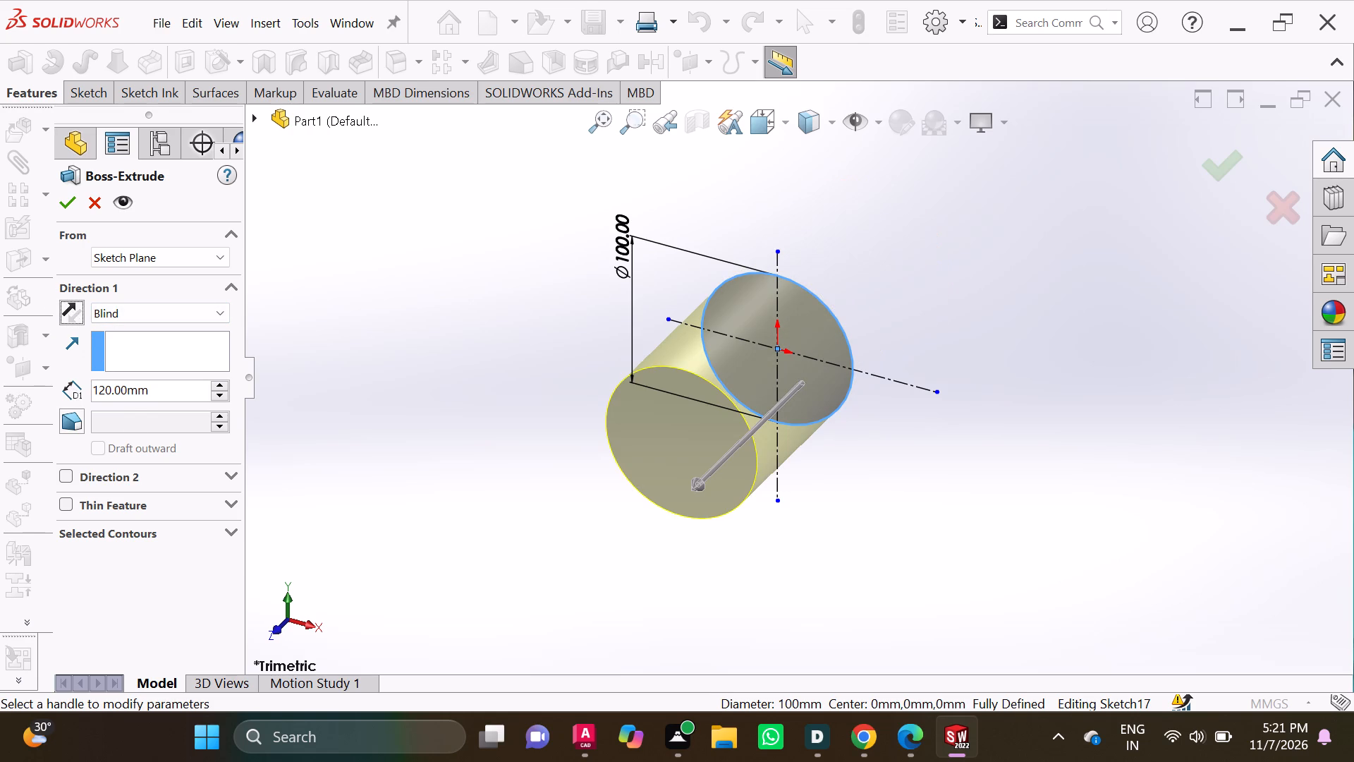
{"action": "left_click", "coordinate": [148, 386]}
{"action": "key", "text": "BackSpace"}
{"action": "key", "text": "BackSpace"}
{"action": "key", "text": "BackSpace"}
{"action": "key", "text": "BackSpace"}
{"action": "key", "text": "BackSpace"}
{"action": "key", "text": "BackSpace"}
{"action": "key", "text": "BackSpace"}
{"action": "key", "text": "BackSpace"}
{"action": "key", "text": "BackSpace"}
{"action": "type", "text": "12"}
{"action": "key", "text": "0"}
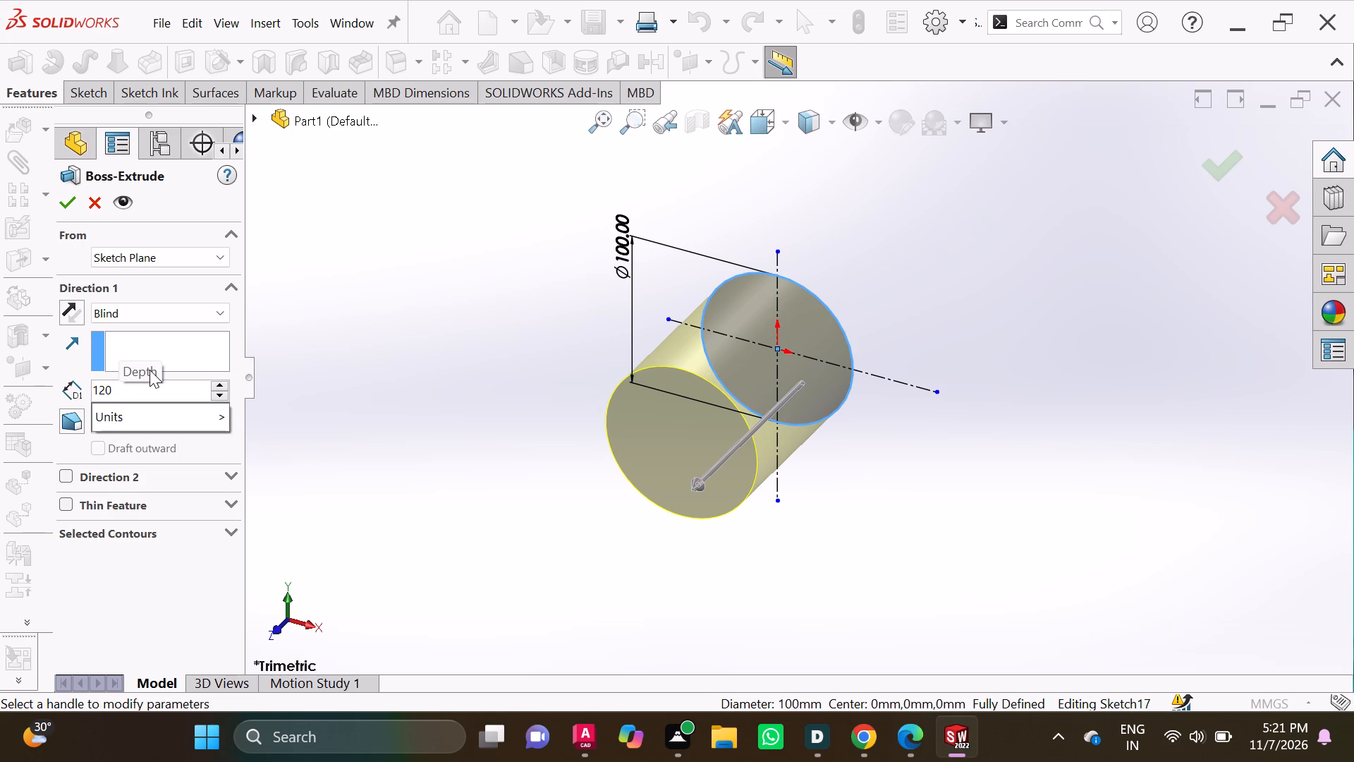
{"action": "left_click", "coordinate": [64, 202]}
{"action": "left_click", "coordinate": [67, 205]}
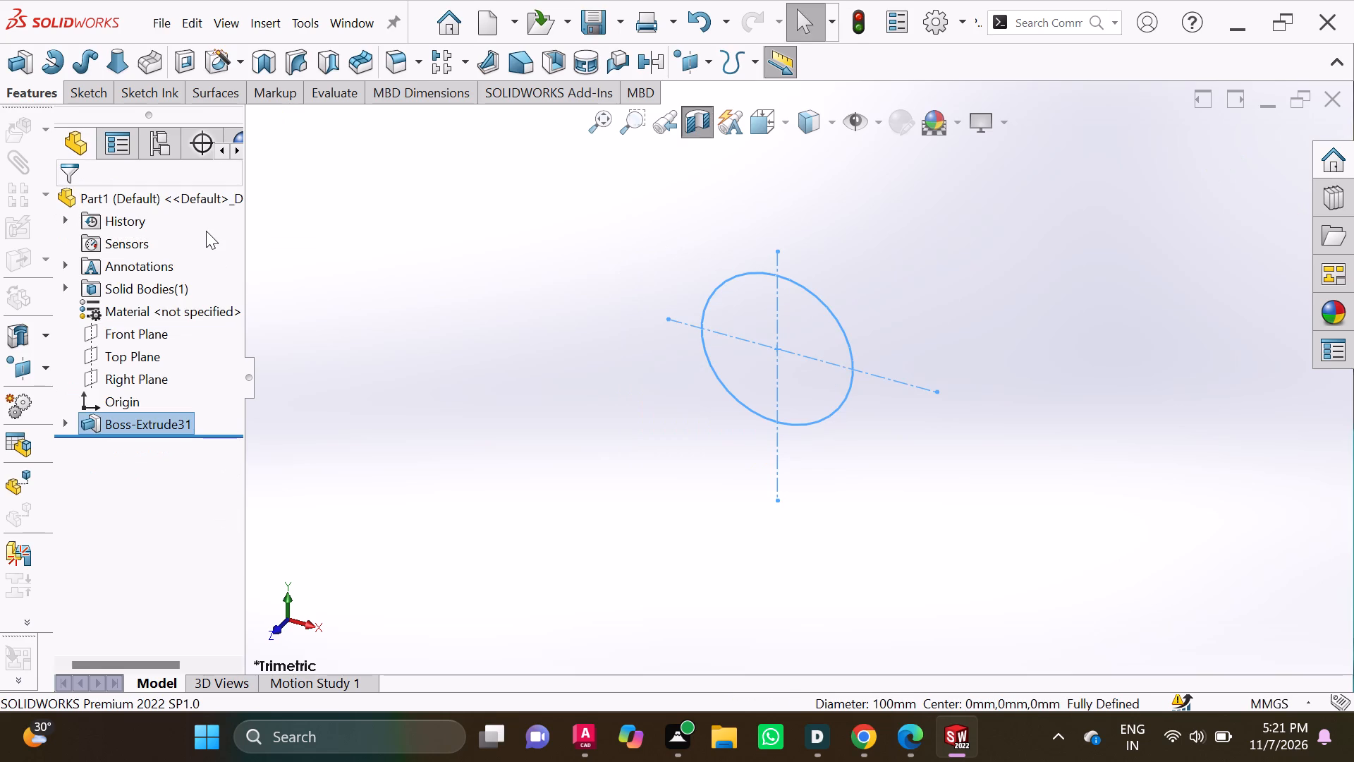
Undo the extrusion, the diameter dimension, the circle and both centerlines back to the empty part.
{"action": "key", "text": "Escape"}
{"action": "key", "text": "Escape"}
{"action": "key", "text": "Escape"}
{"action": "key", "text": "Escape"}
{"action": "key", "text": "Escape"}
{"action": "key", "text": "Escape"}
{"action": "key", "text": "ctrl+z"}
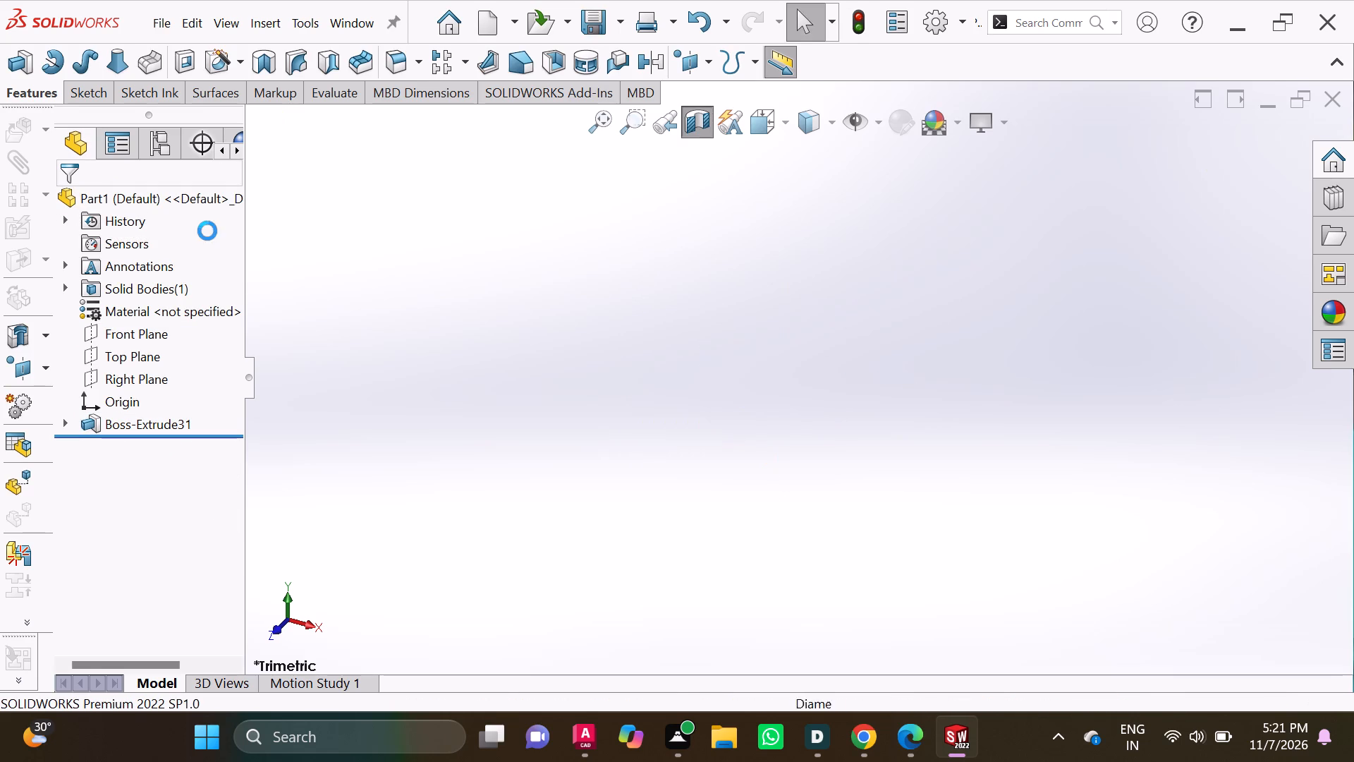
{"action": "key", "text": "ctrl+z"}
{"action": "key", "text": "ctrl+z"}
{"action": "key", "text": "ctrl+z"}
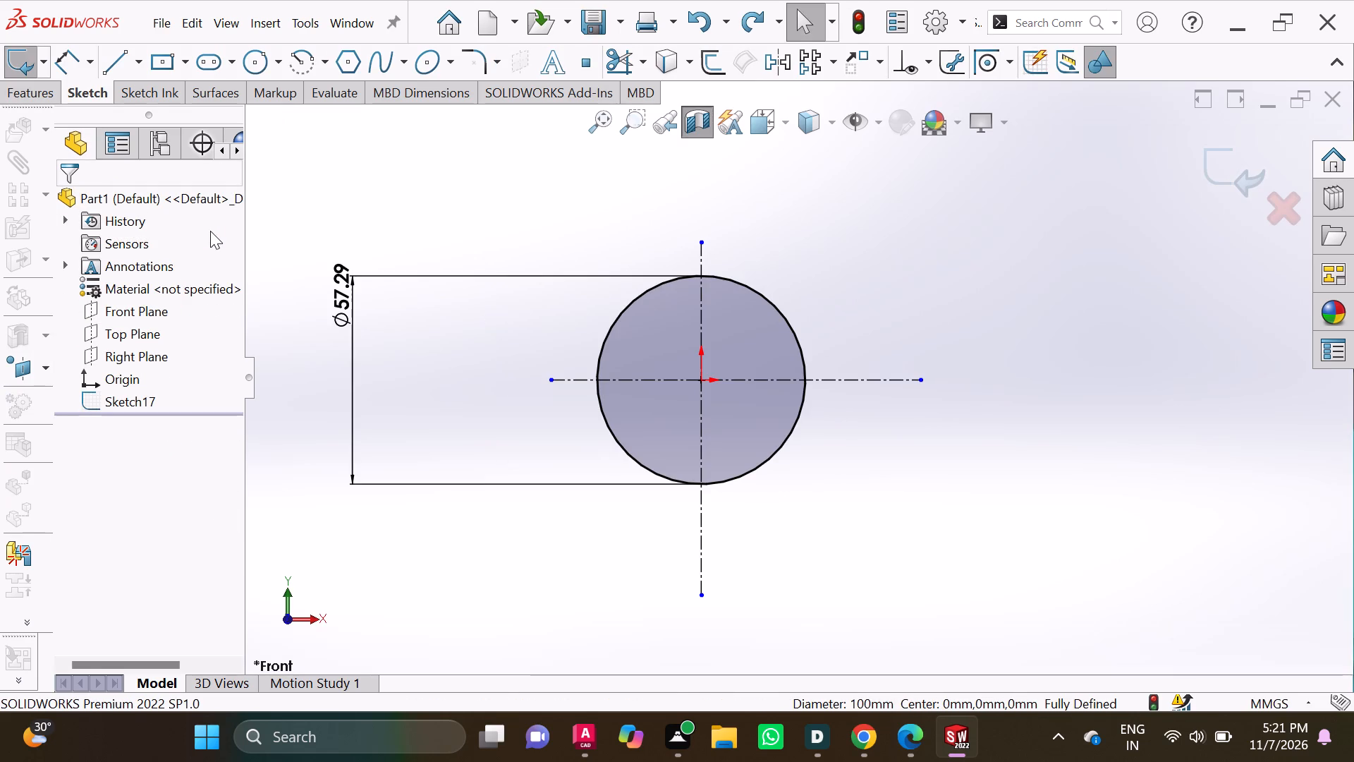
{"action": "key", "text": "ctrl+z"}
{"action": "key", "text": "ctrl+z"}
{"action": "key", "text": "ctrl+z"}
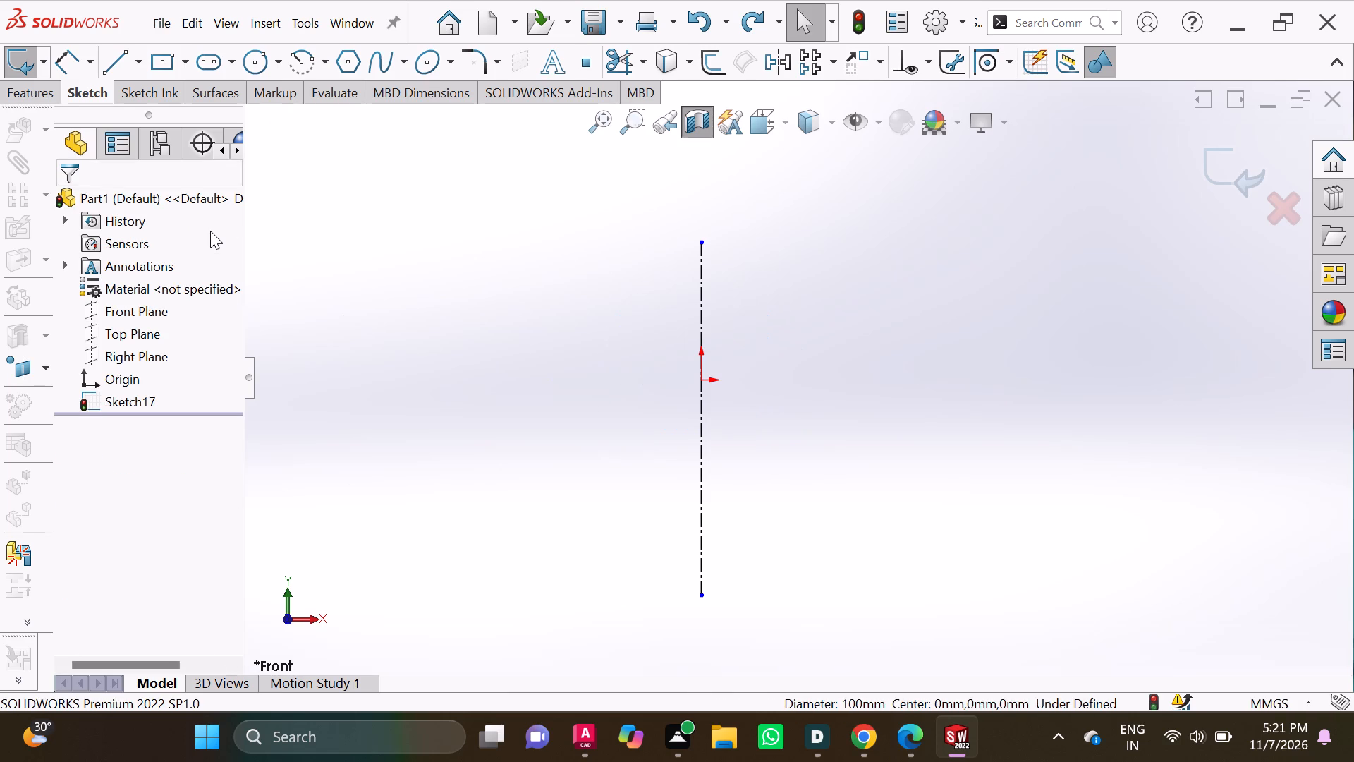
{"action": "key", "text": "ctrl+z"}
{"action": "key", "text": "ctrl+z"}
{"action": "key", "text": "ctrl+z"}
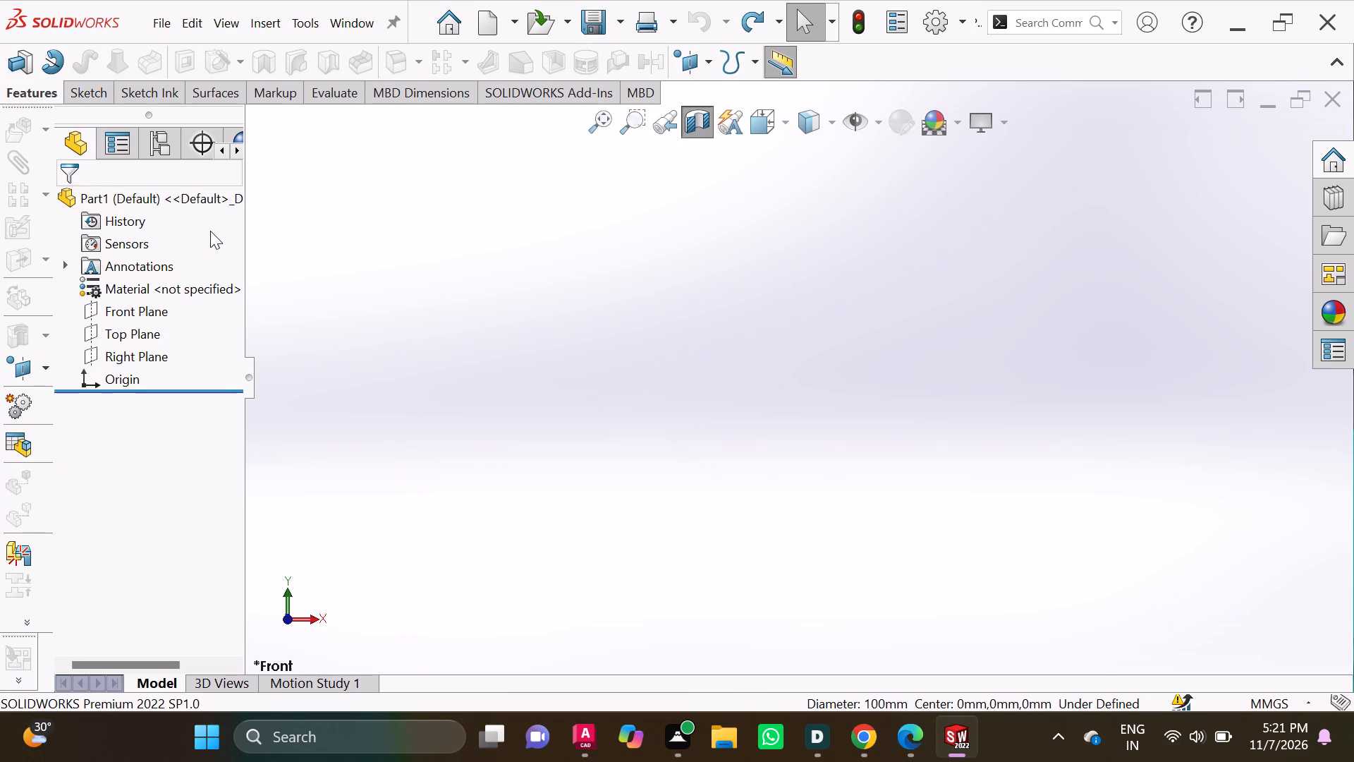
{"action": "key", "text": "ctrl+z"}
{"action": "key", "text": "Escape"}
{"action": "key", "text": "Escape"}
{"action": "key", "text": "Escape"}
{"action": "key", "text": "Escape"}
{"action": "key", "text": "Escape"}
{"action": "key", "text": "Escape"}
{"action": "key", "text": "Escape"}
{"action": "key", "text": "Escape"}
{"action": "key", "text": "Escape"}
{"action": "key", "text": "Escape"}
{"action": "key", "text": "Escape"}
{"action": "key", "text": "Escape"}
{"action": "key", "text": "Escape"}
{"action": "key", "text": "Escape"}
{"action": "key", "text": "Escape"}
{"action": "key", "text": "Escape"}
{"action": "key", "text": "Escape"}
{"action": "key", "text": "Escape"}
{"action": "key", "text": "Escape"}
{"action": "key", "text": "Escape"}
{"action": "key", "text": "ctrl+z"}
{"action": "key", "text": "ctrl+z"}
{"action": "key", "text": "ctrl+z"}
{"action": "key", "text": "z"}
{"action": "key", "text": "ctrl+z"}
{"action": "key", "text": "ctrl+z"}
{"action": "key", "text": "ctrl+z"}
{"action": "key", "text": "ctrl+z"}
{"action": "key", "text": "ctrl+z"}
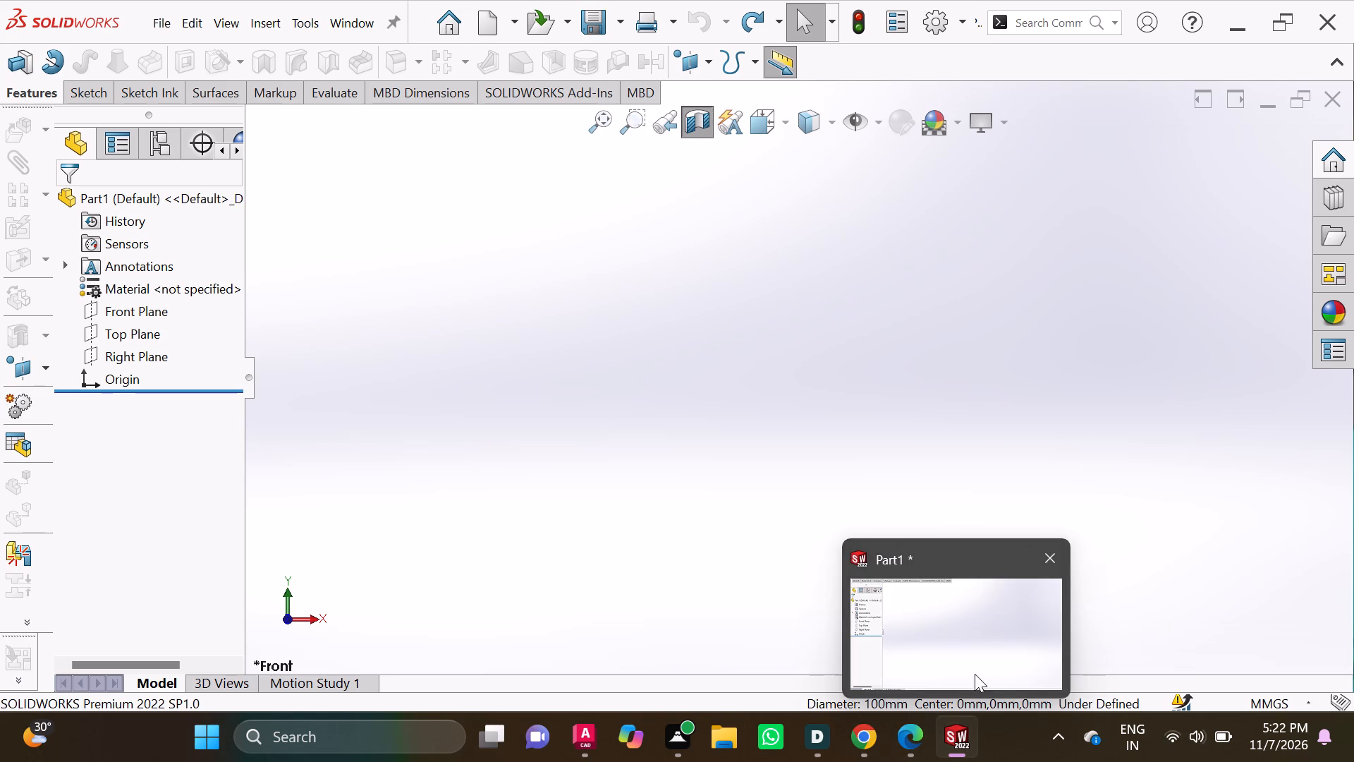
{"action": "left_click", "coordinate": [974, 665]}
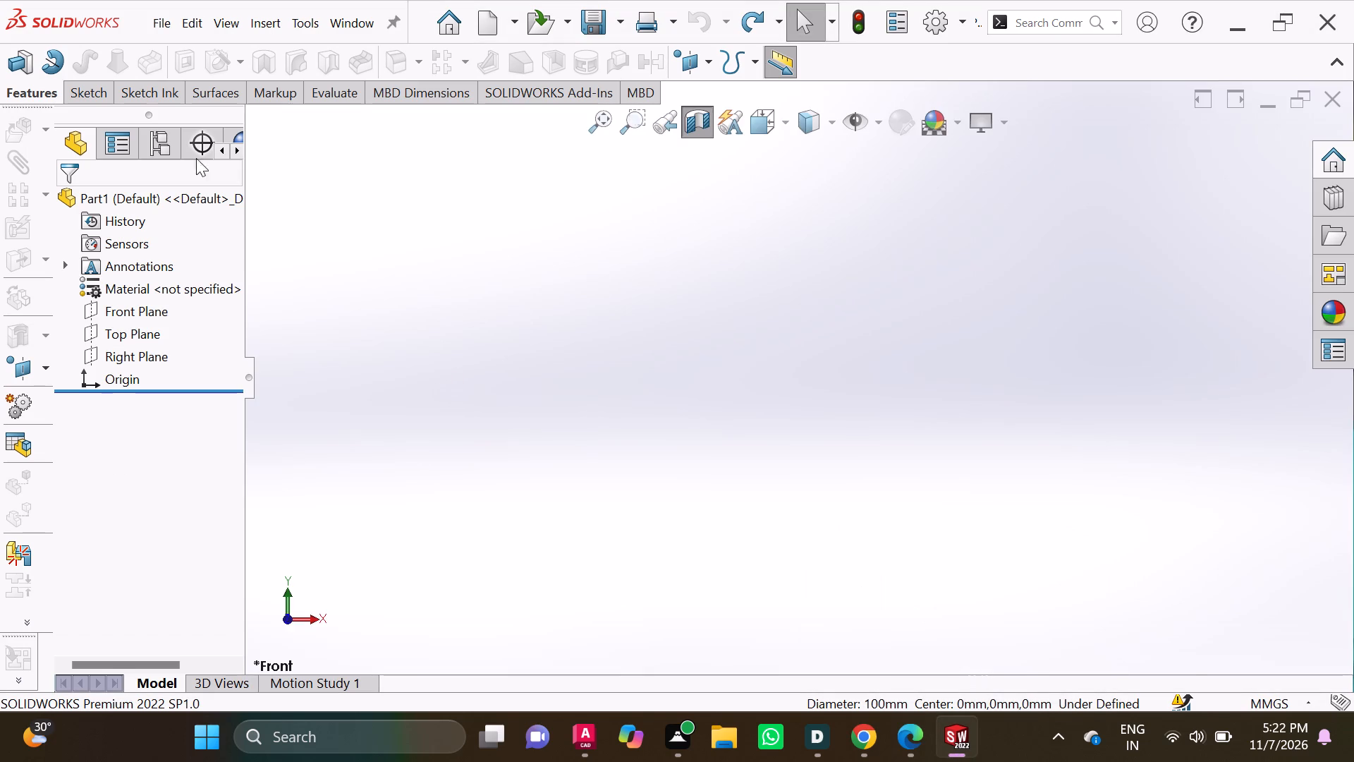
Open a new sketch on the Front Plane with the Centerline tool.
{"action": "left_click", "coordinate": [146, 308]}
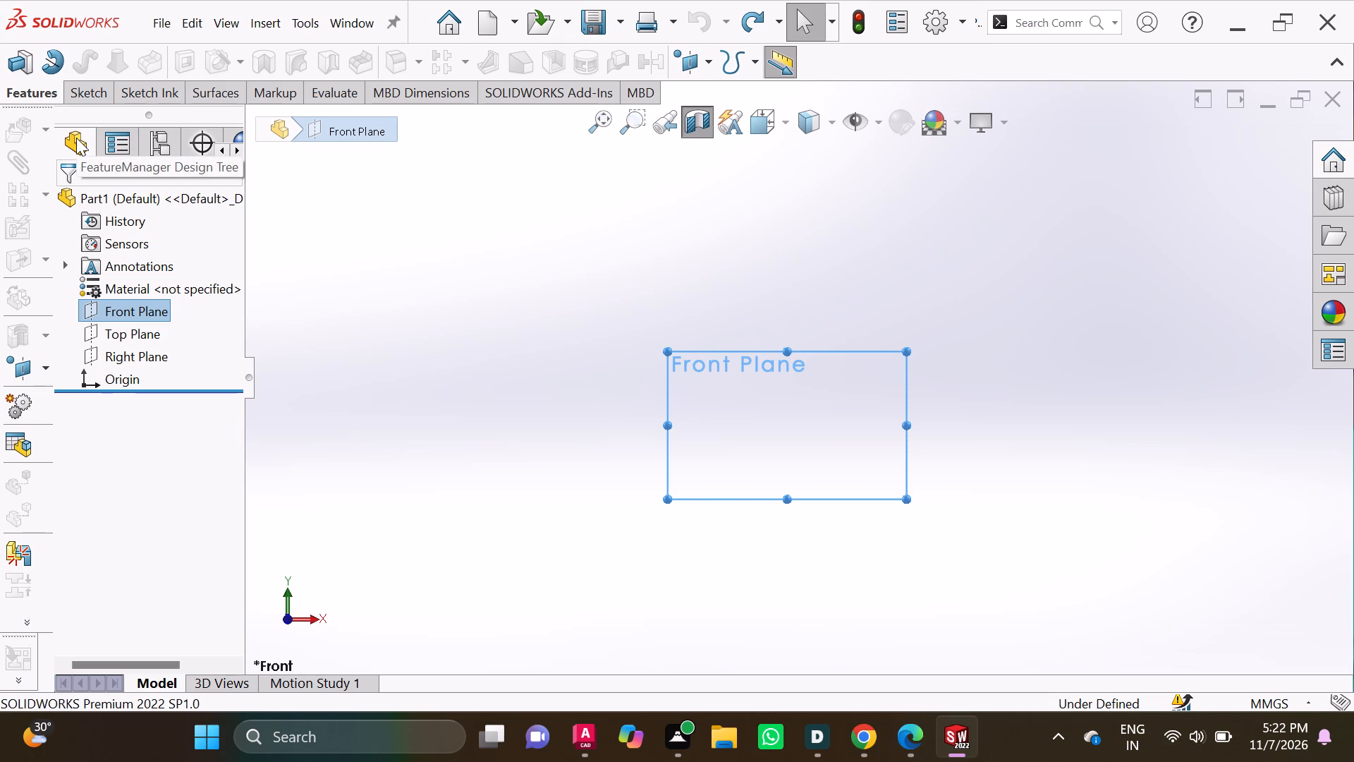
{"action": "left_click", "coordinate": [75, 90]}
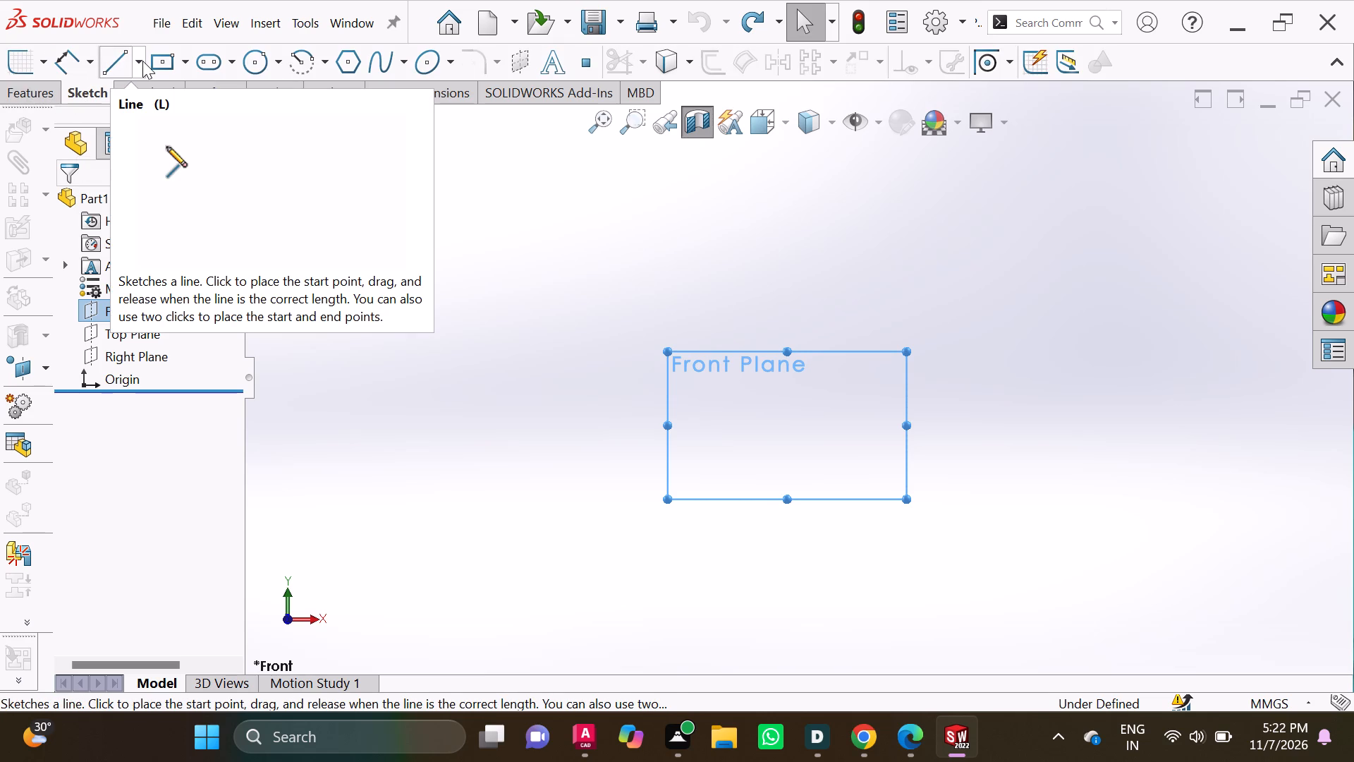
{"action": "left_click", "coordinate": [142, 61]}
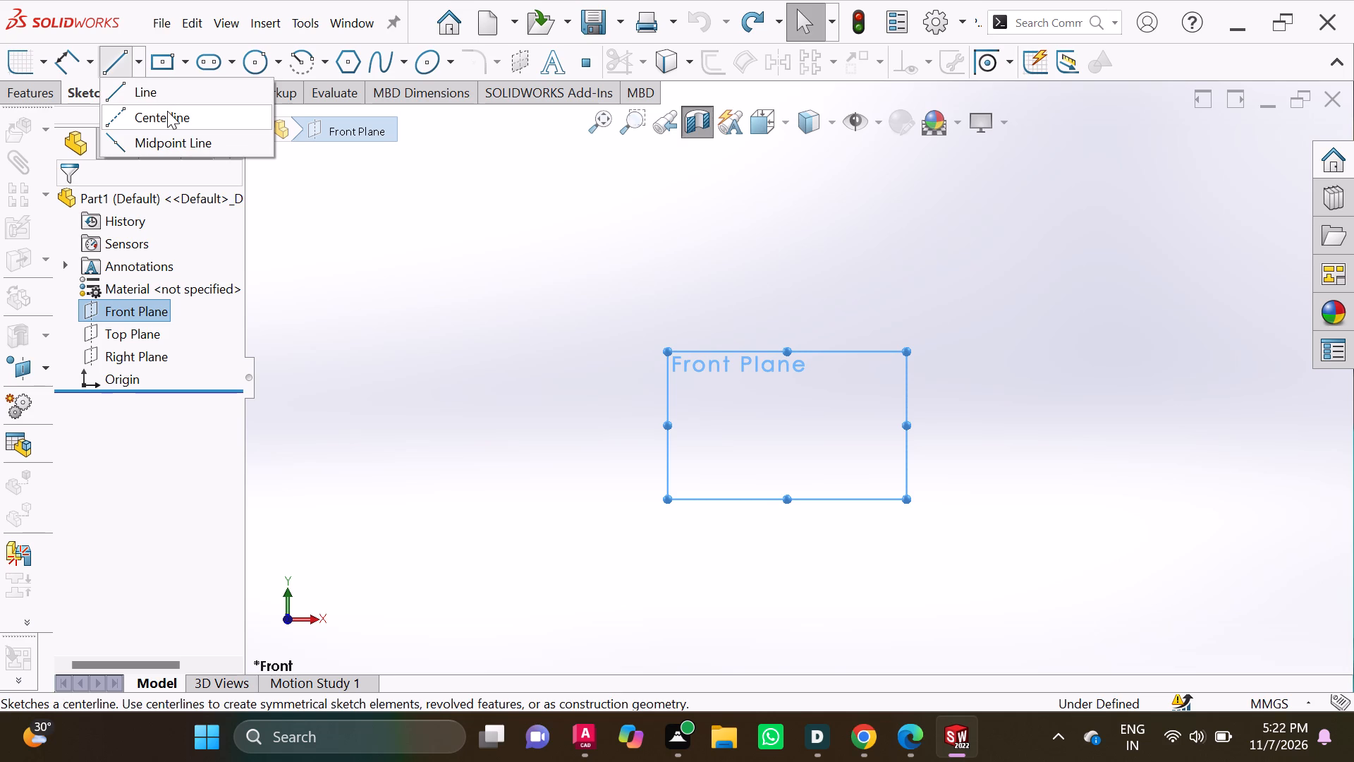
{"action": "left_click", "coordinate": [167, 111]}
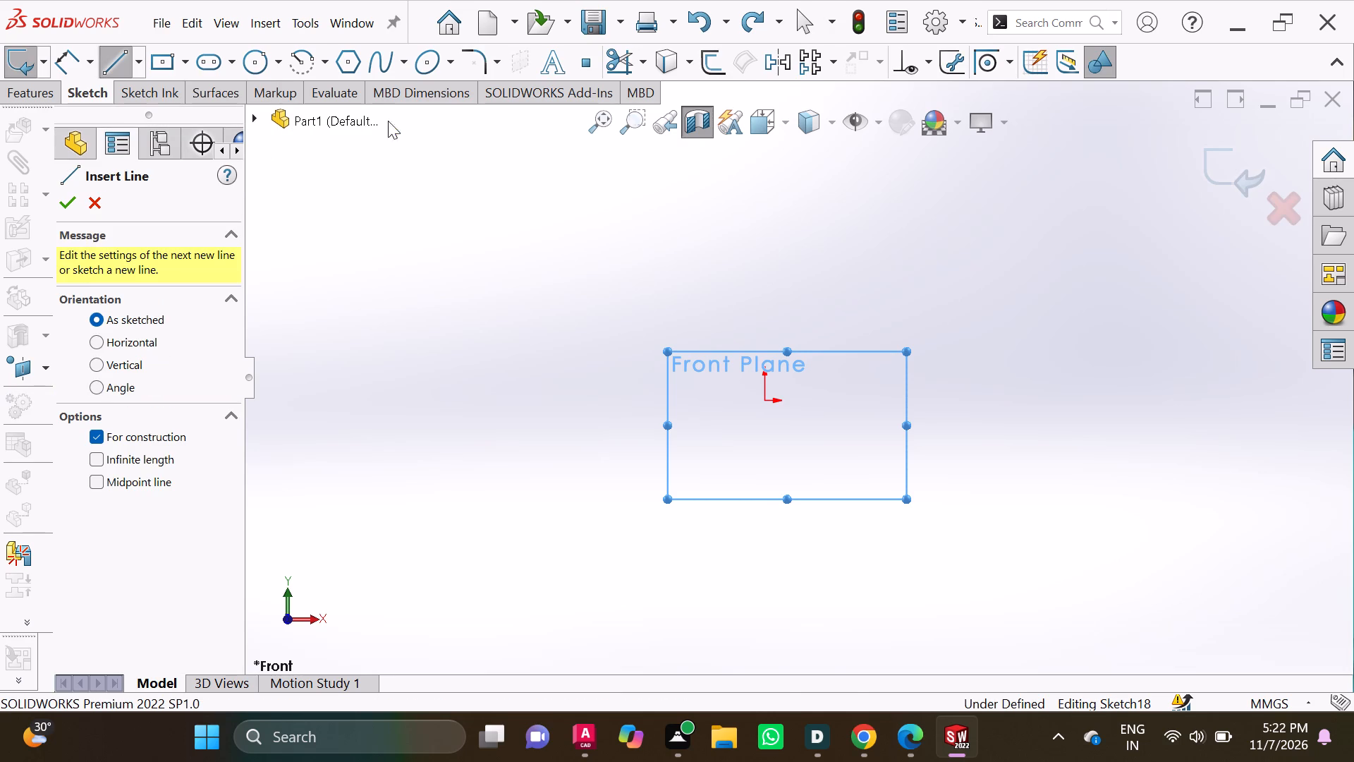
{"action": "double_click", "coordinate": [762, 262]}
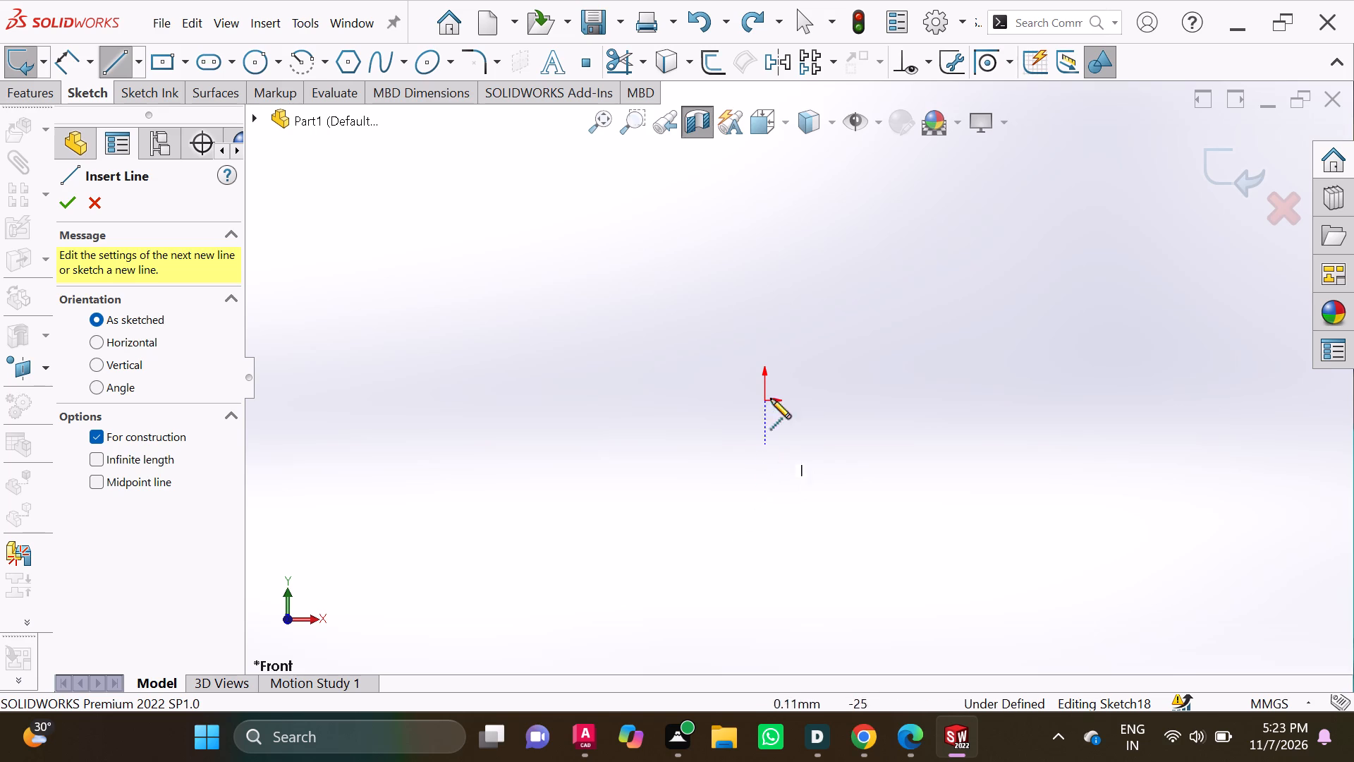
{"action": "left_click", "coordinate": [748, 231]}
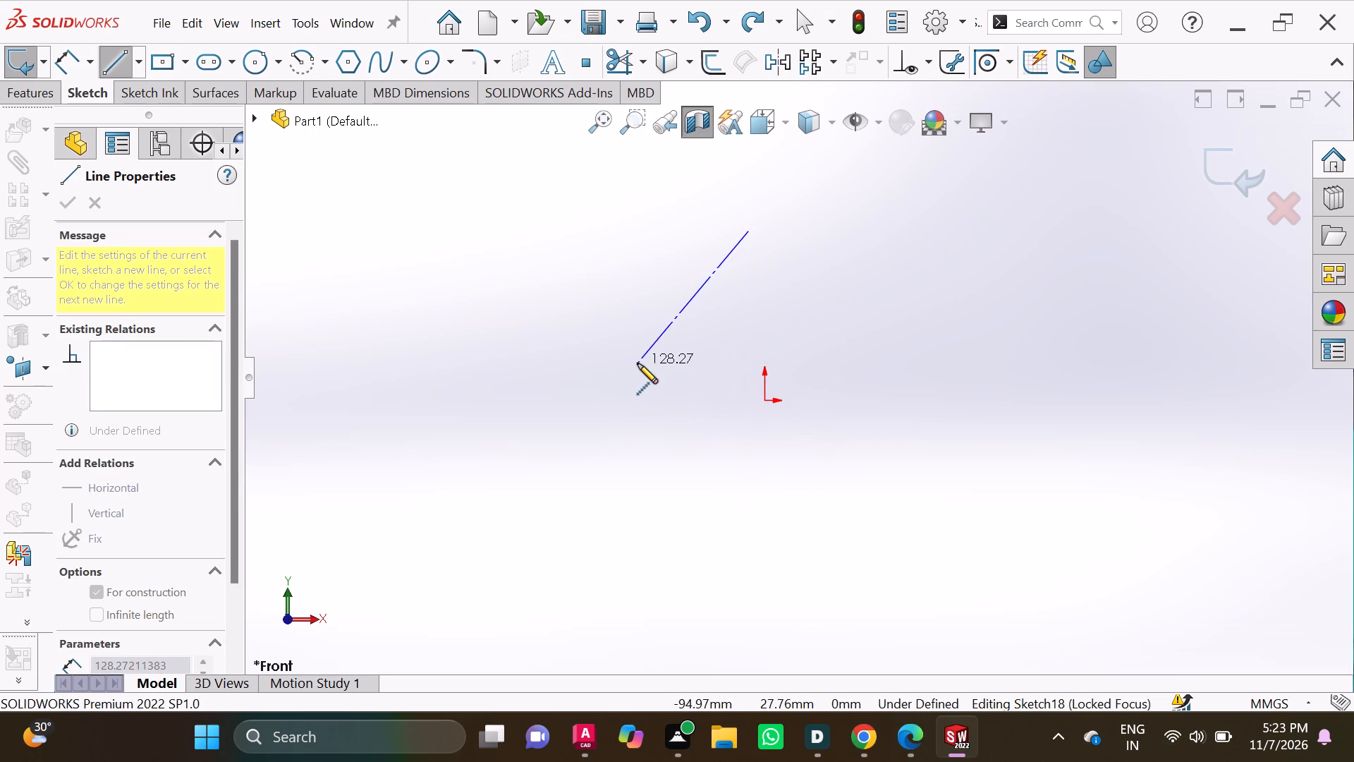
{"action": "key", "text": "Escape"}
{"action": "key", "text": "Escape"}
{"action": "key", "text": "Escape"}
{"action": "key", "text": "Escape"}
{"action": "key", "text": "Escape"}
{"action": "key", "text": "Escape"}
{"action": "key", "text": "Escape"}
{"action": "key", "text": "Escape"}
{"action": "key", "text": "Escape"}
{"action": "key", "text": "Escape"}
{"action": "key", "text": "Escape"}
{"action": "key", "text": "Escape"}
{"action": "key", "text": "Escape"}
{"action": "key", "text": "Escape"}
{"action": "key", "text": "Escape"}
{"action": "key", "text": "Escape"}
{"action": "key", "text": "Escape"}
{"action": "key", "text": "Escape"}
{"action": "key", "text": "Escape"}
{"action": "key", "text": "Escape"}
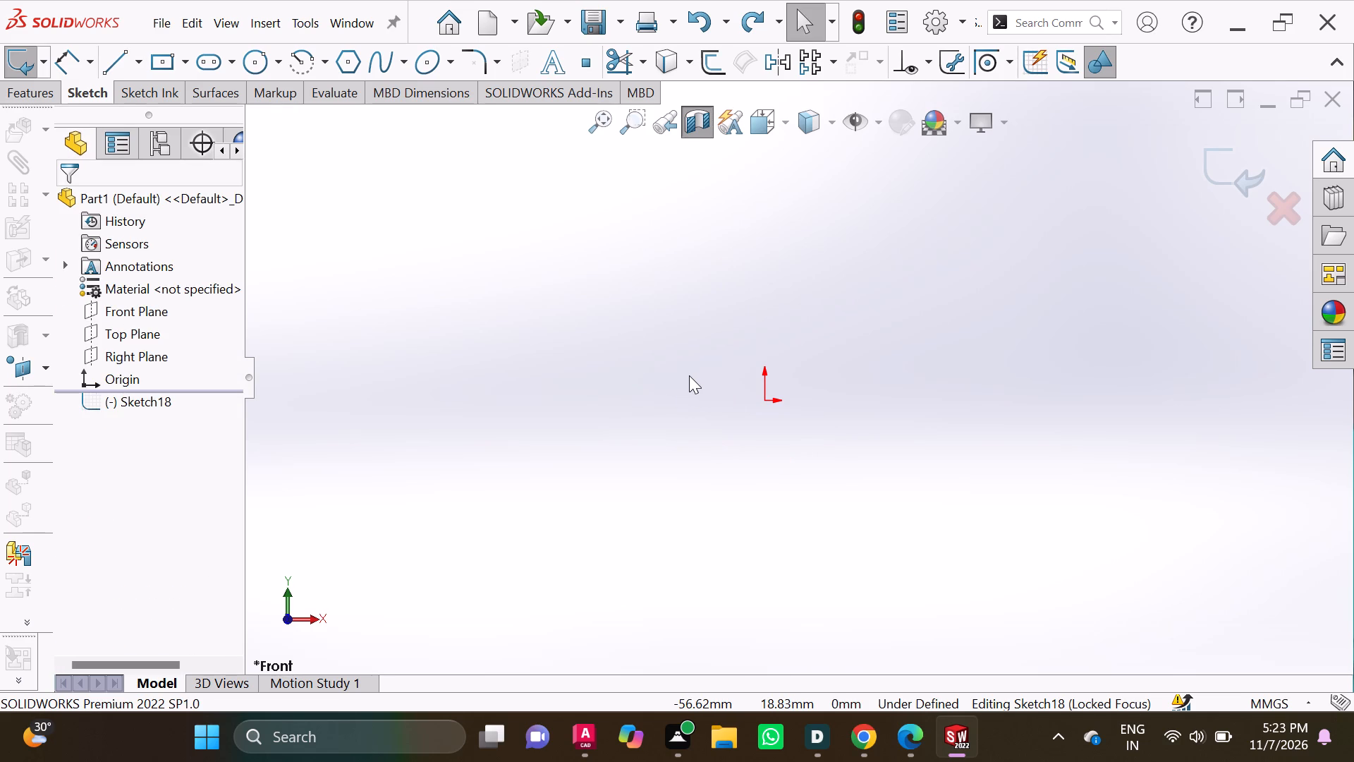
Sketch a vertical centerline about 178 mm long passing through the origin.
{"action": "left_click", "coordinate": [138, 65]}
{"action": "left_click", "coordinate": [145, 118]}
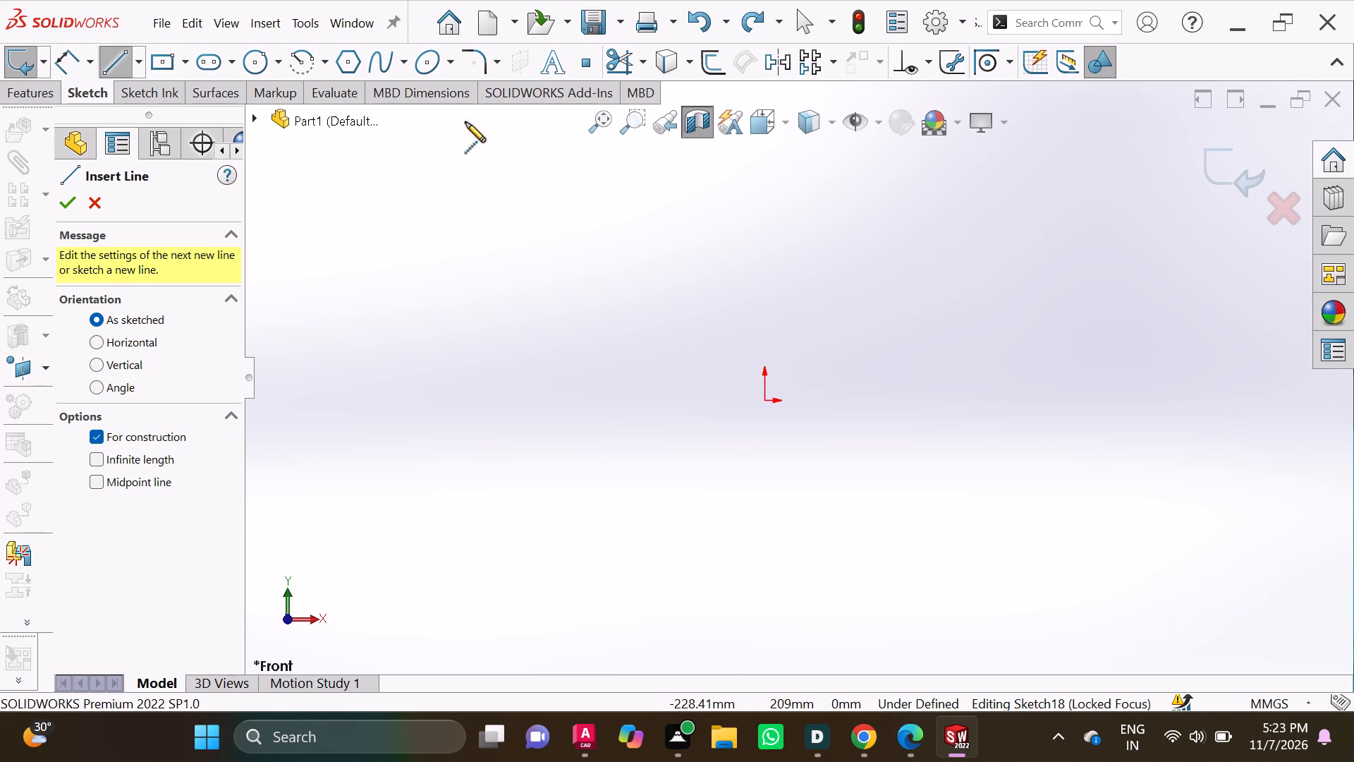
{"action": "double_click", "coordinate": [764, 241]}
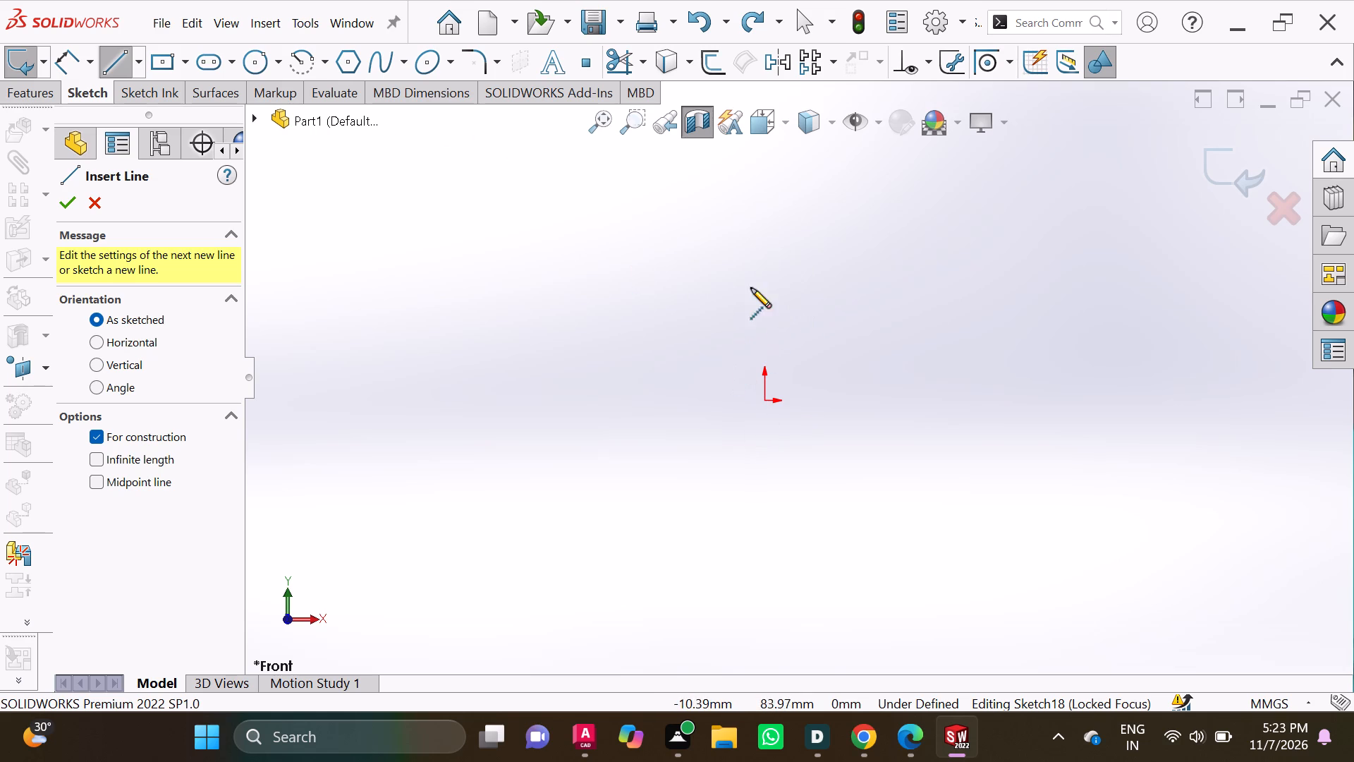
{"action": "left_click", "coordinate": [764, 243]}
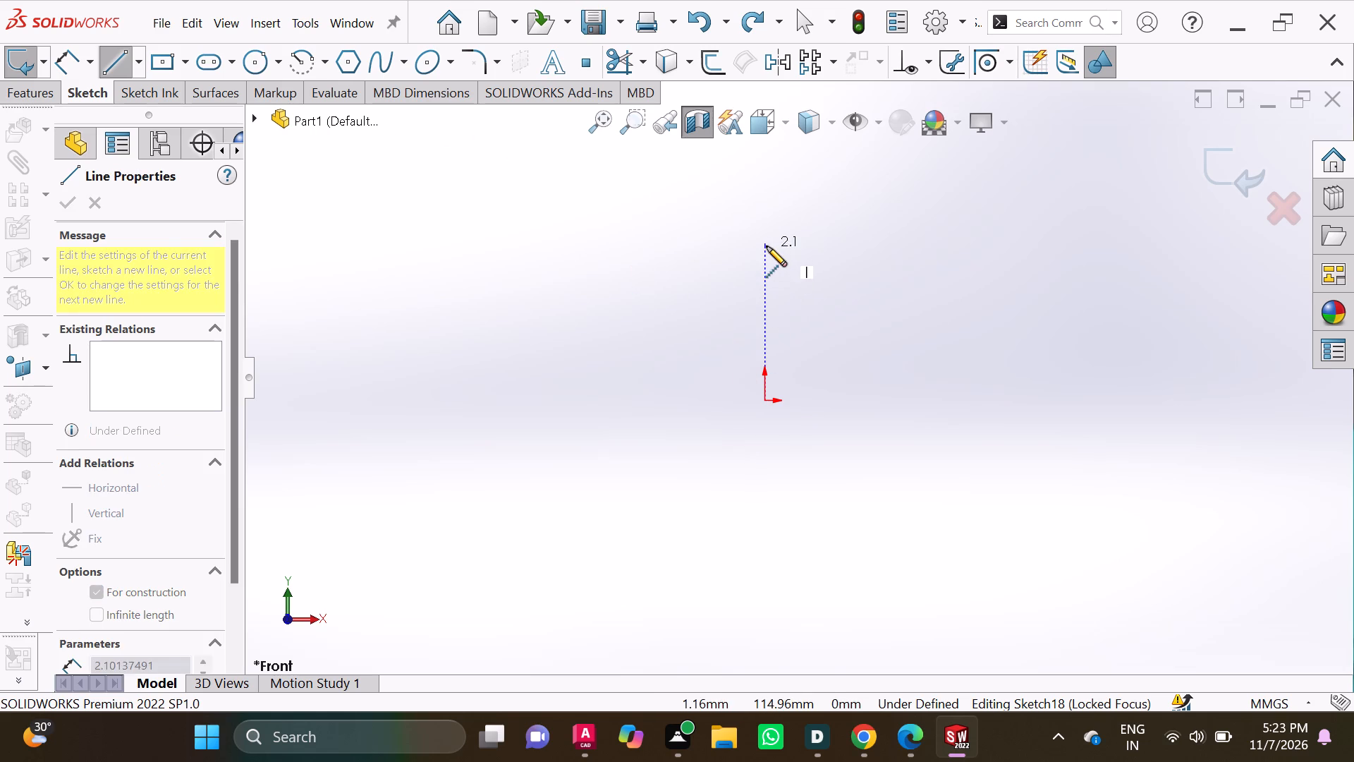
{"action": "triple_click", "coordinate": [762, 560]}
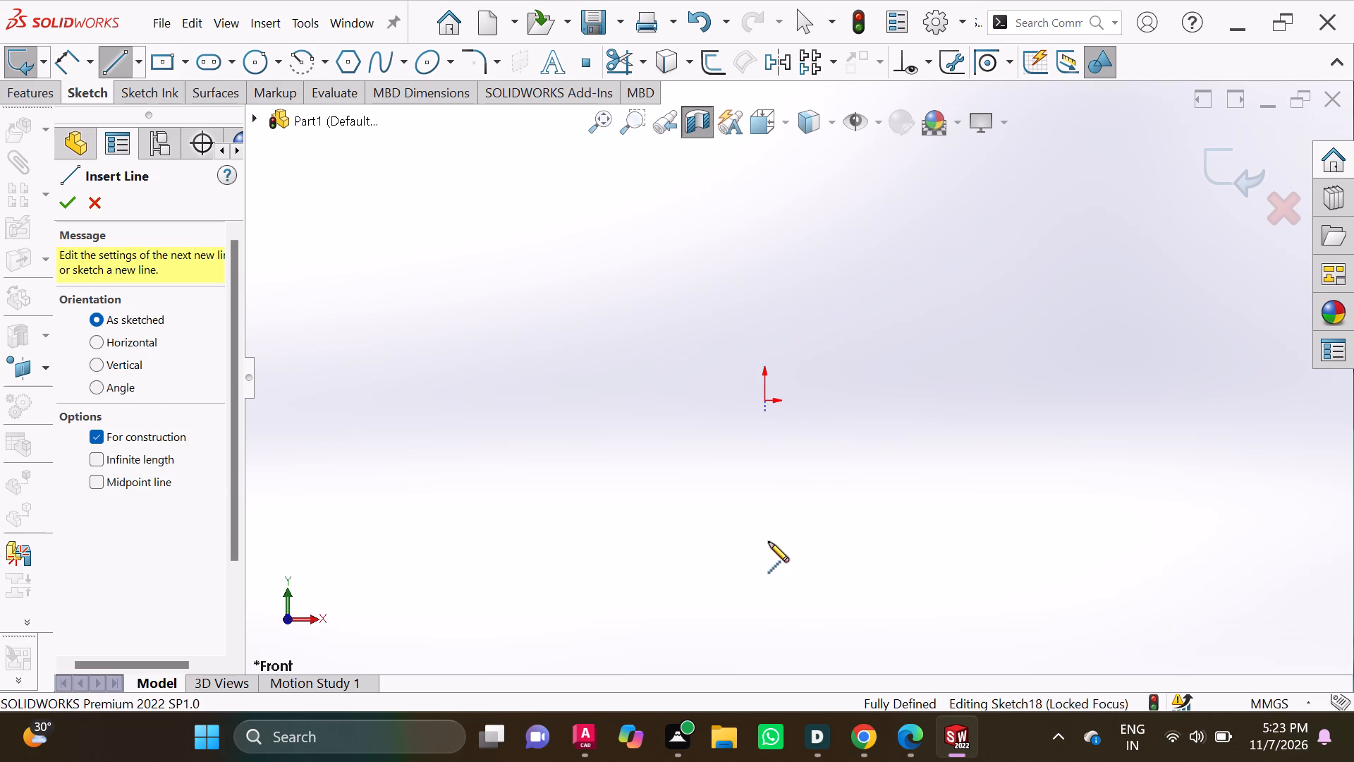
{"action": "double_click", "coordinate": [765, 272]}
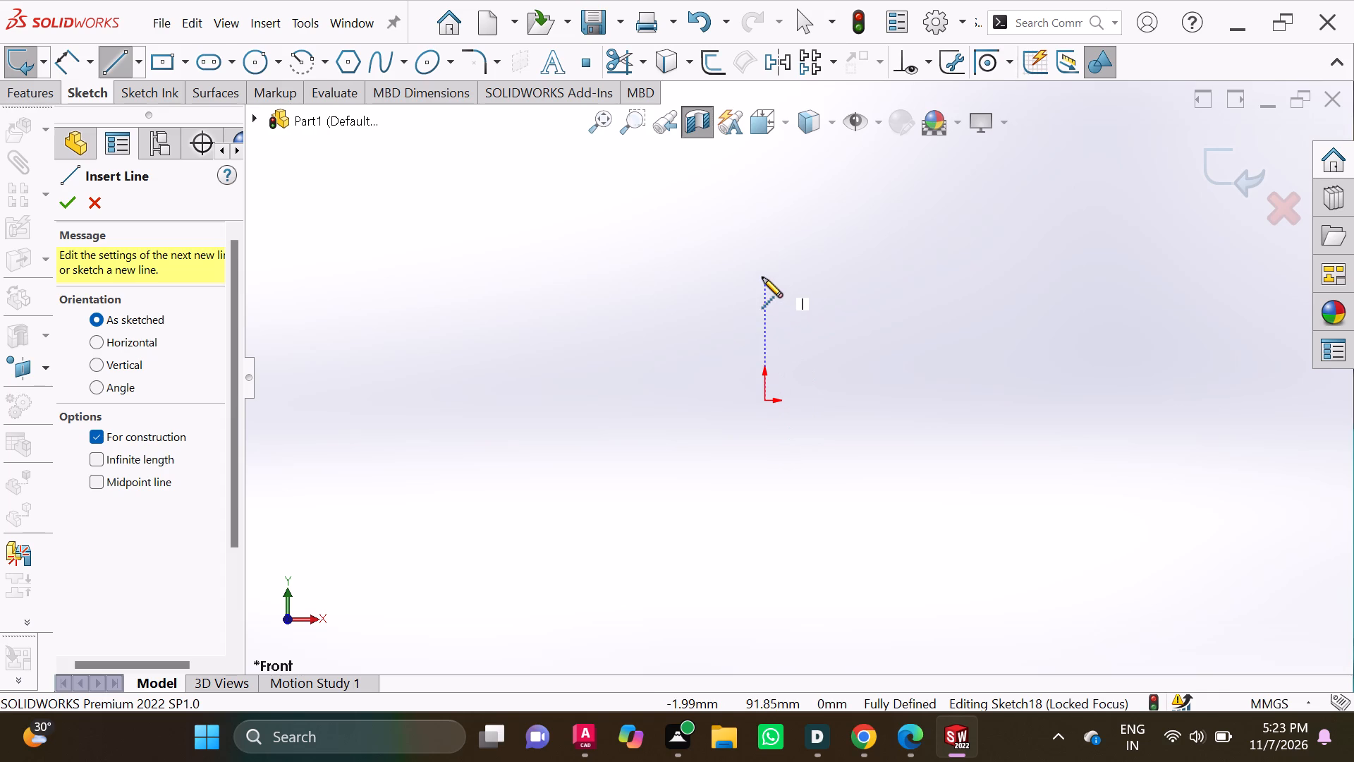
{"action": "left_click", "coordinate": [762, 277]}
{"action": "left_click", "coordinate": [764, 516]}
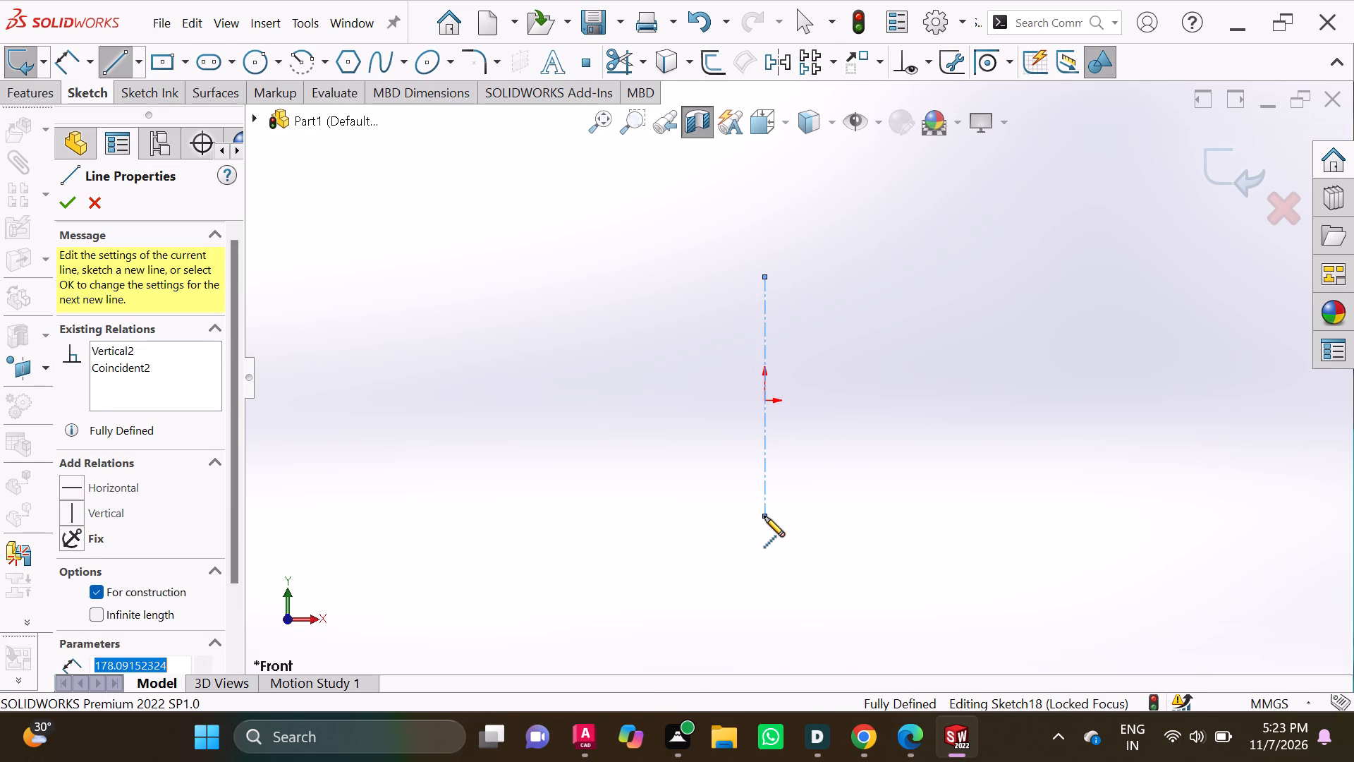
{"action": "key", "text": "Escape"}
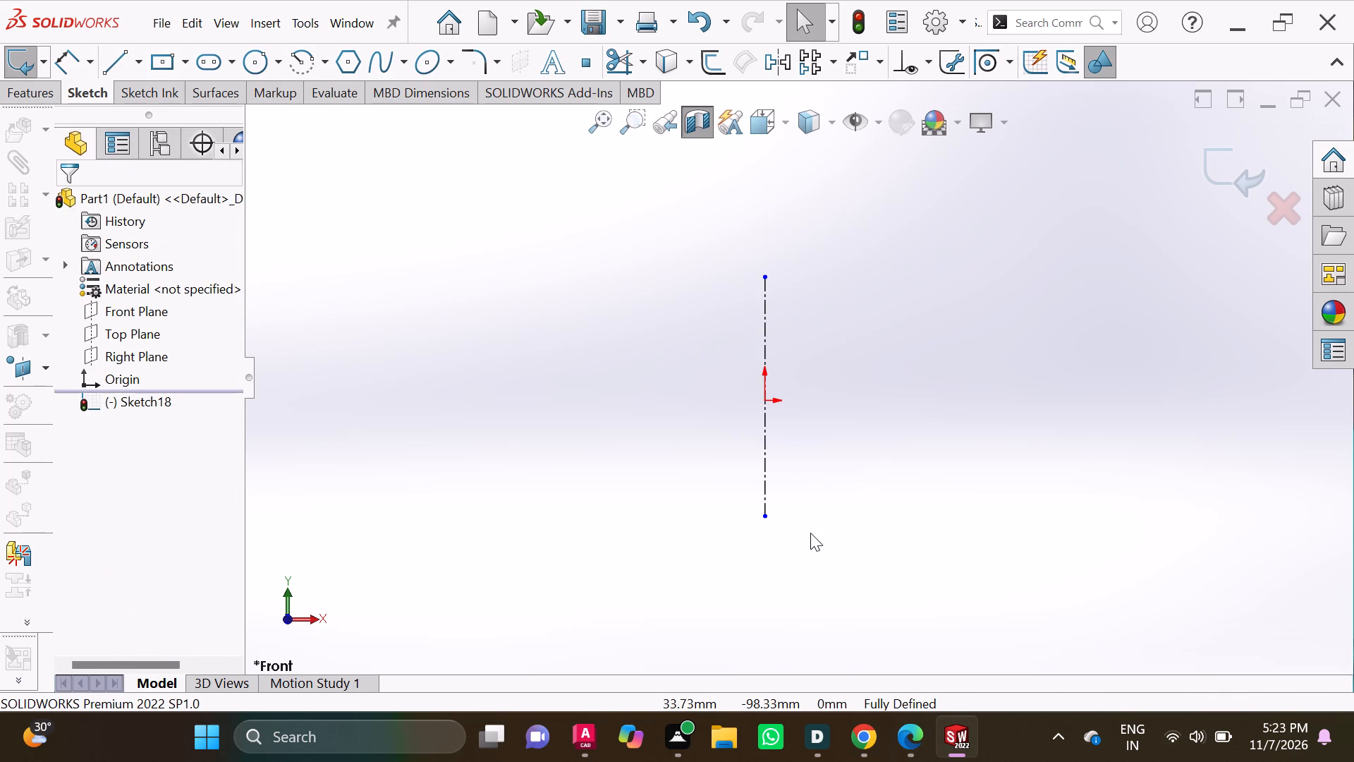
Sketch a horizontal centerline about 266 mm long through the origin, crossing the vertical centerline.
{"action": "left_click", "coordinate": [142, 58]}
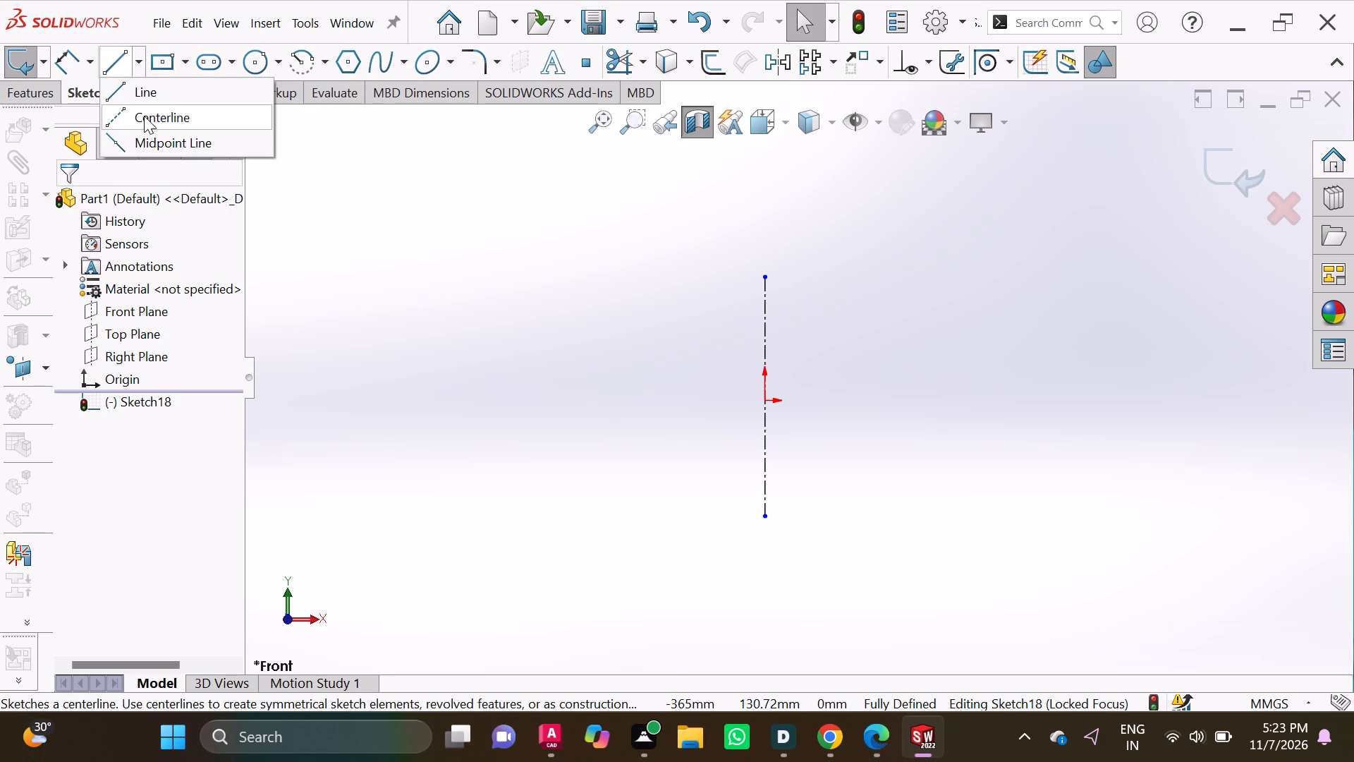
{"action": "left_click", "coordinate": [144, 116]}
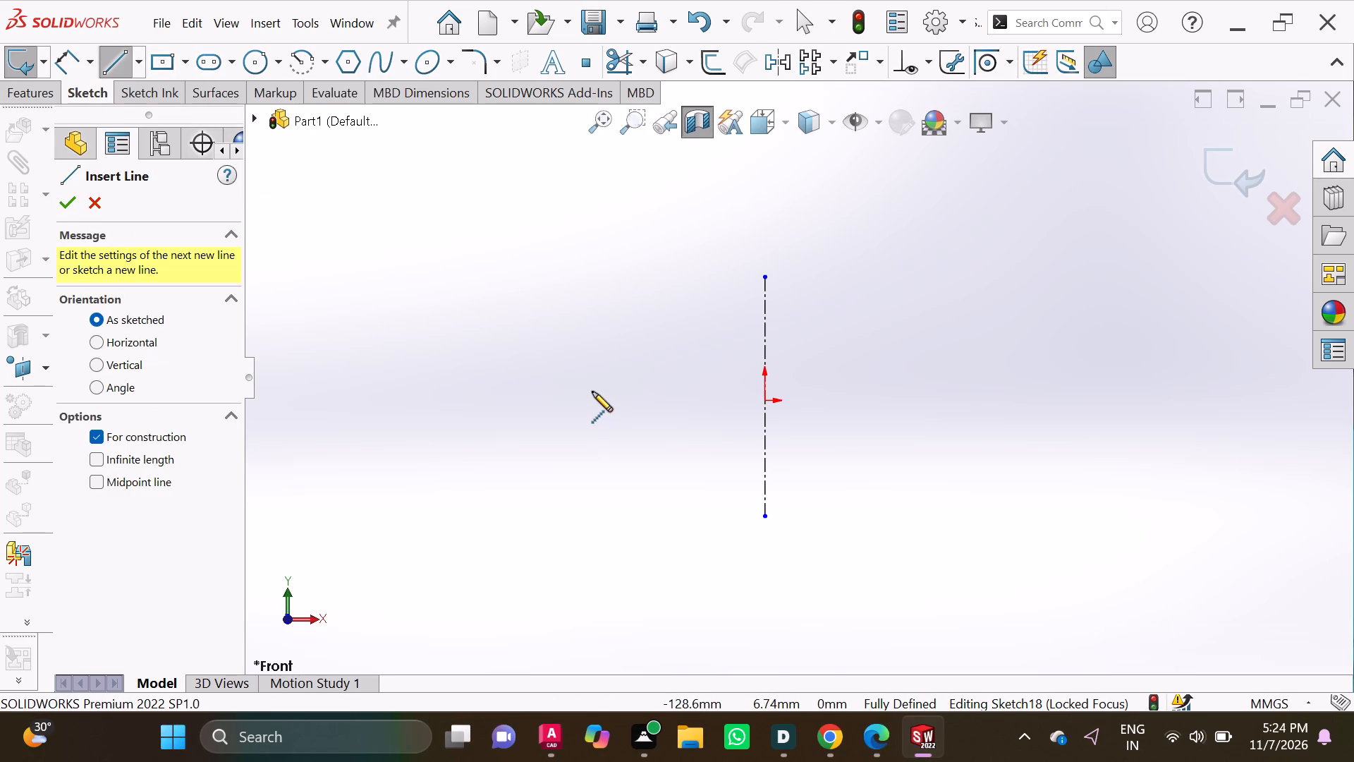
{"action": "left_click", "coordinate": [599, 404]}
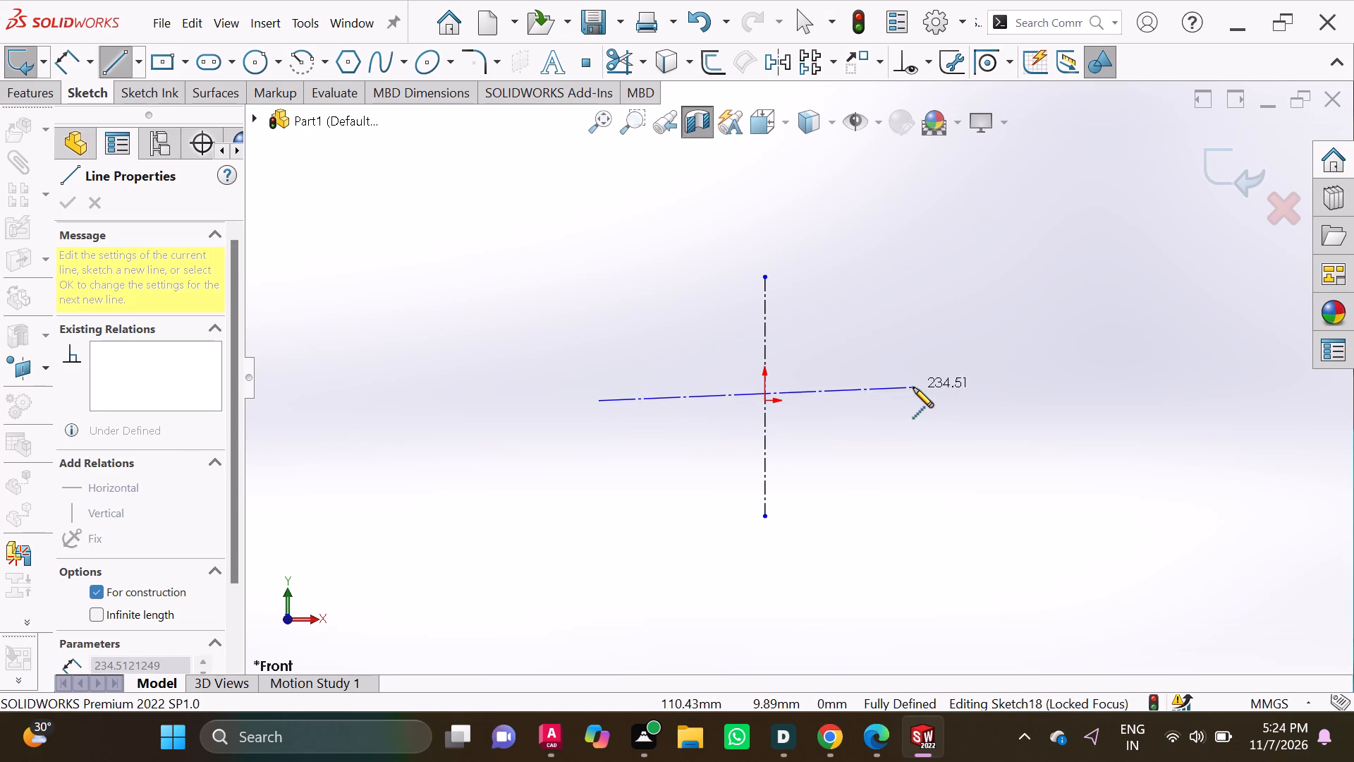
{"action": "left_click", "coordinate": [958, 401]}
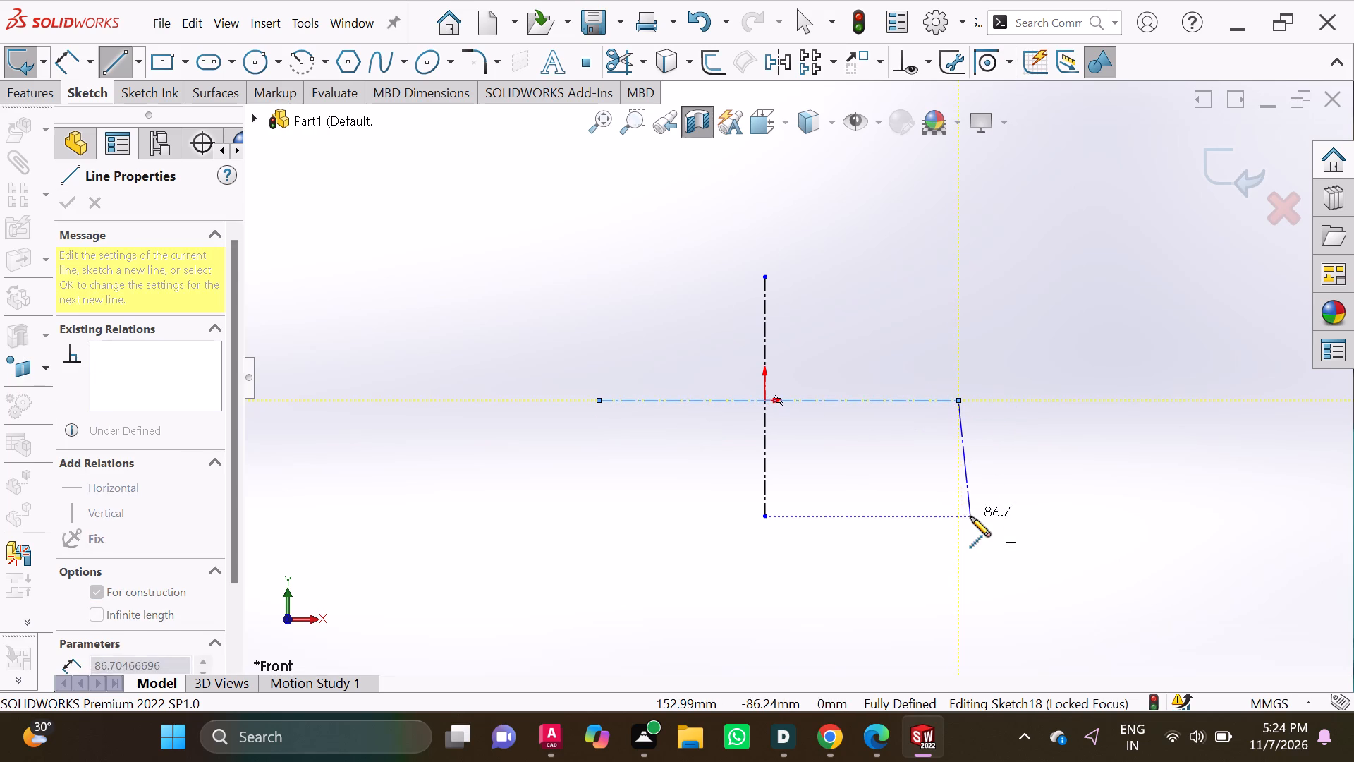
{"action": "key", "text": "Escape"}
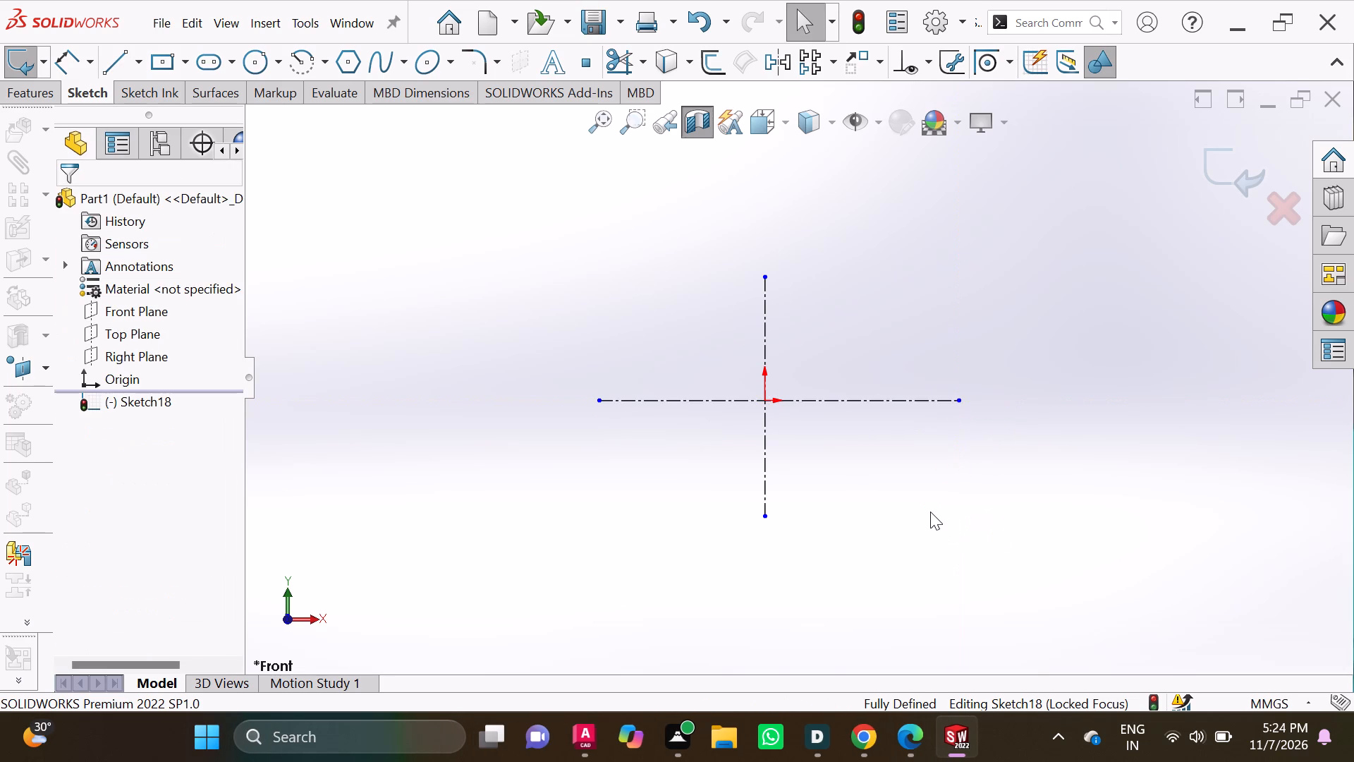
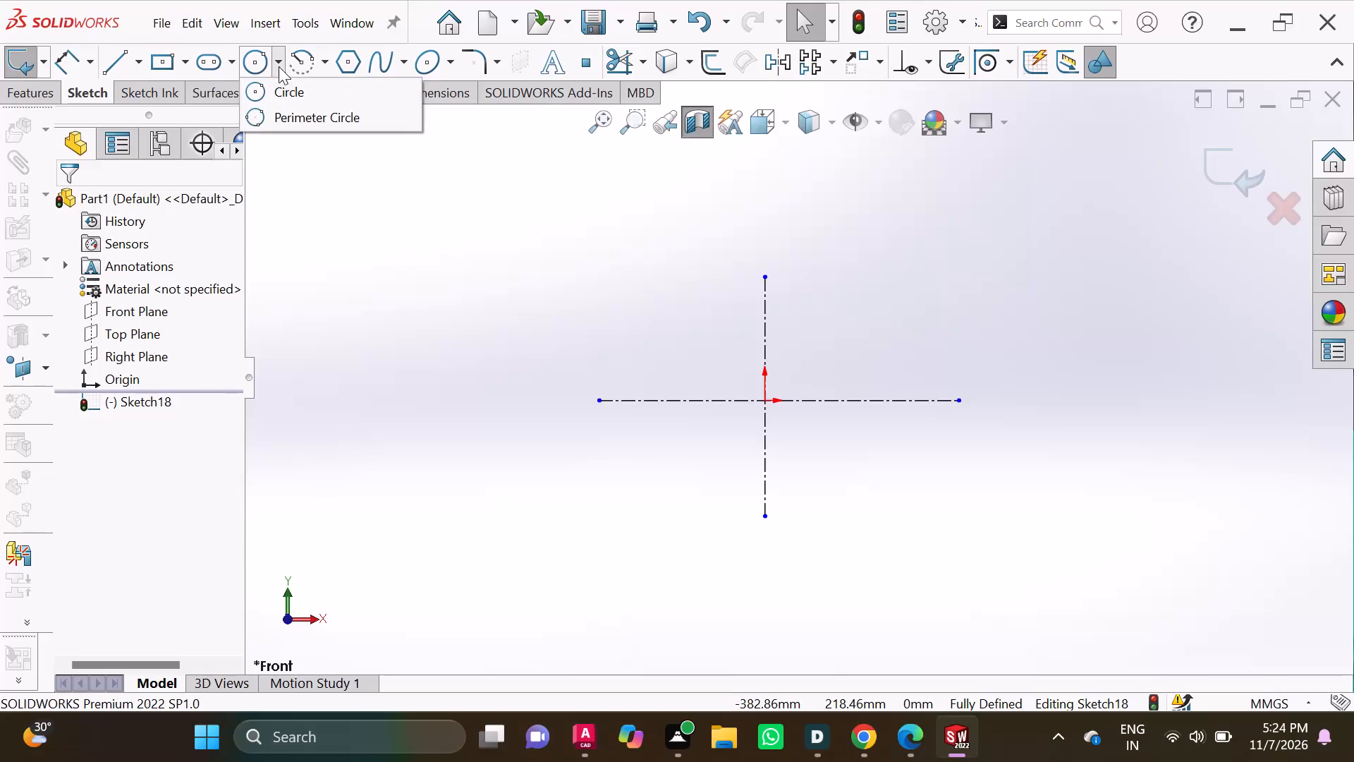
Sketch a circle centred on the origin with a radius of about 66 mm.
{"action": "left_click", "coordinate": [289, 99]}
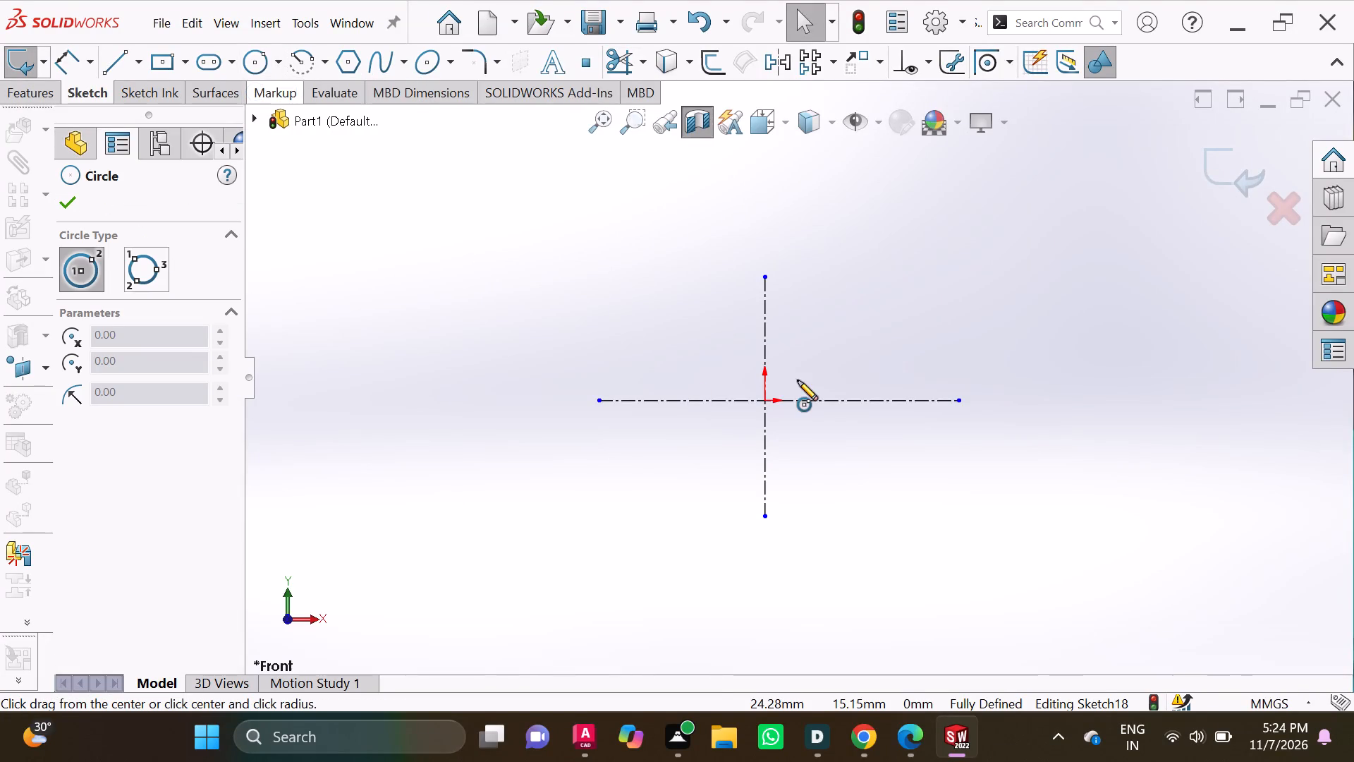
{"action": "left_click", "coordinate": [767, 402]}
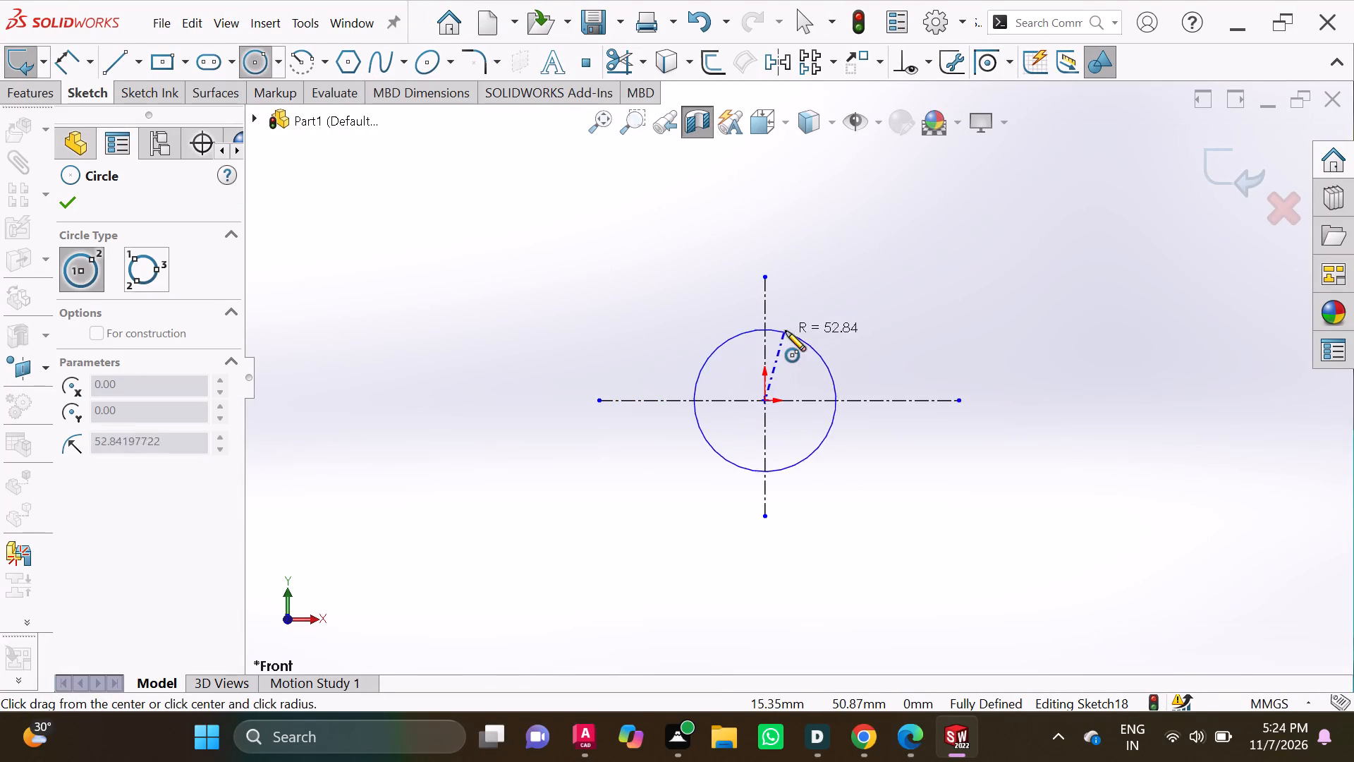
{"action": "left_click", "coordinate": [801, 320]}
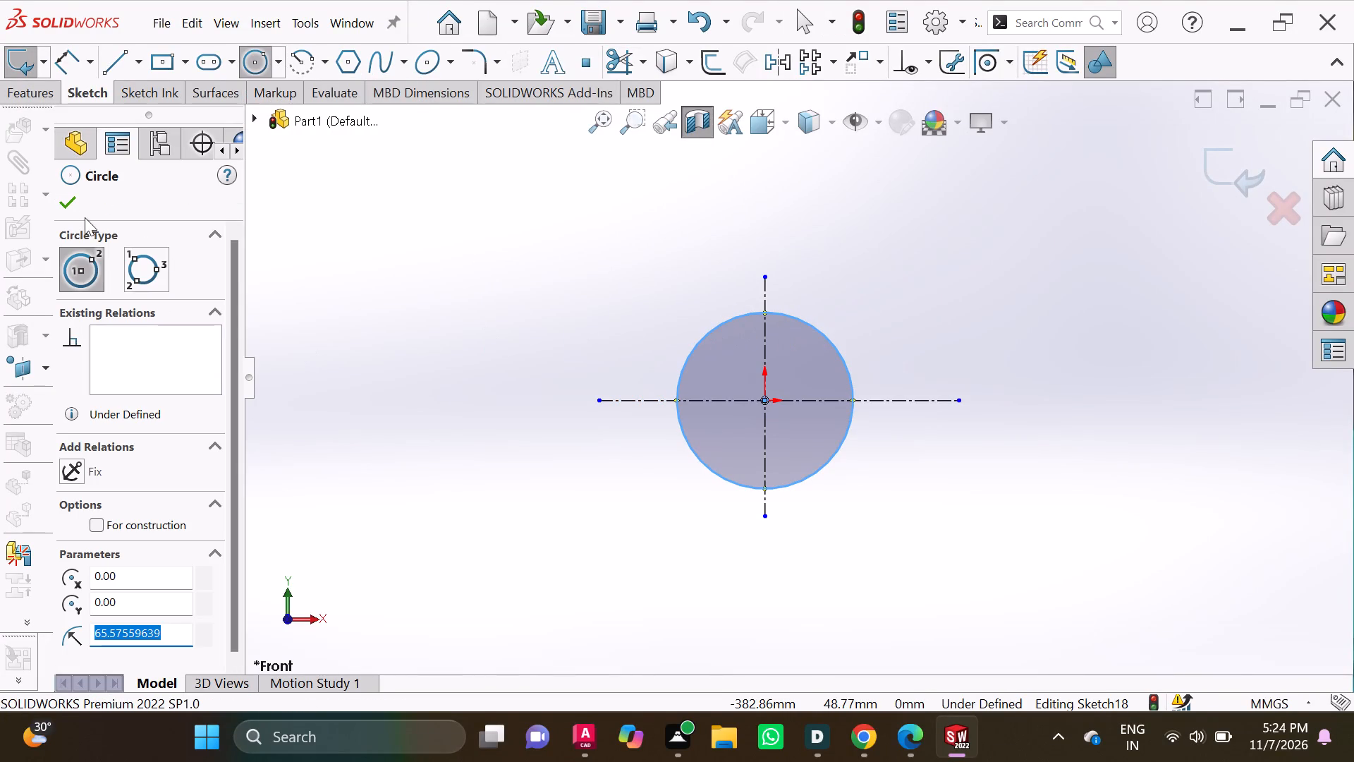
Dimension the circle's diameter and set it to 100 mm.
{"action": "left_click", "coordinate": [67, 57]}
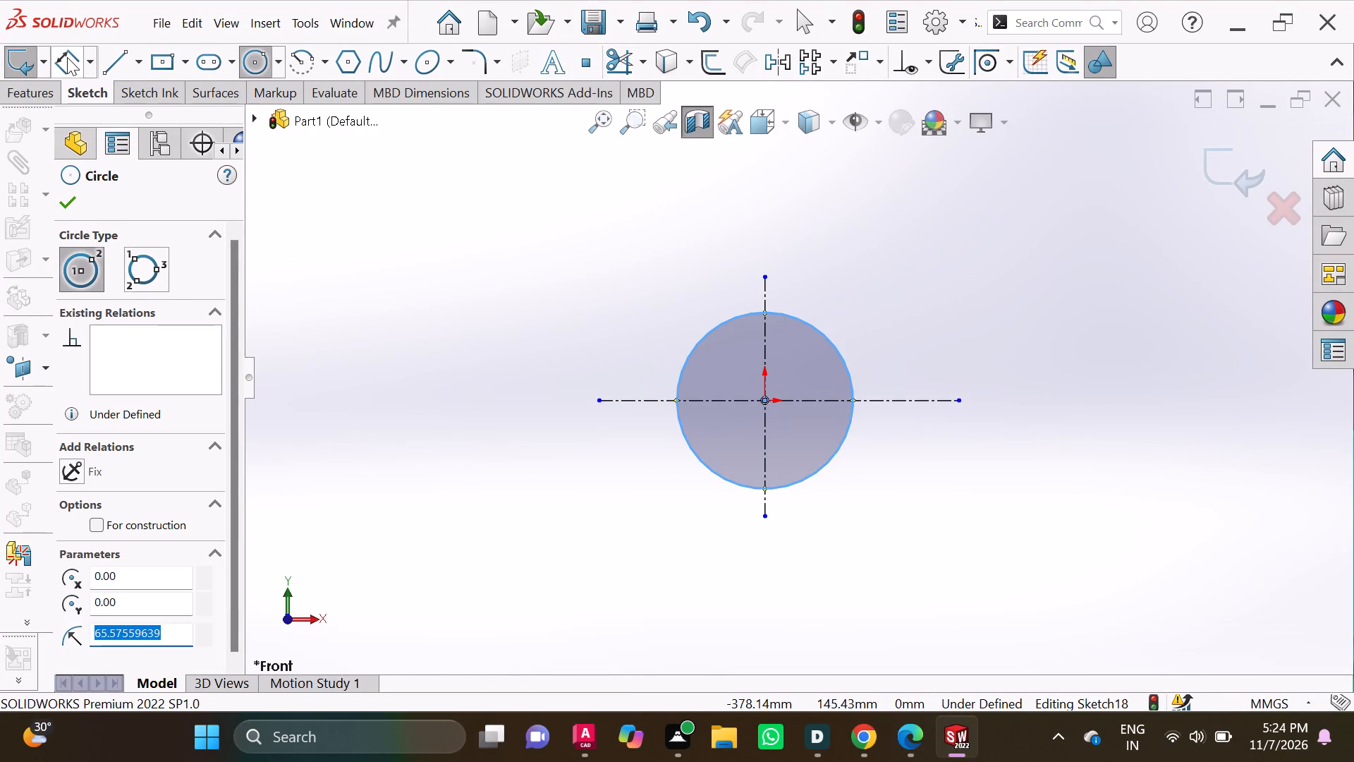
{"action": "left_click", "coordinate": [695, 343]}
{"action": "left_click", "coordinate": [523, 317]}
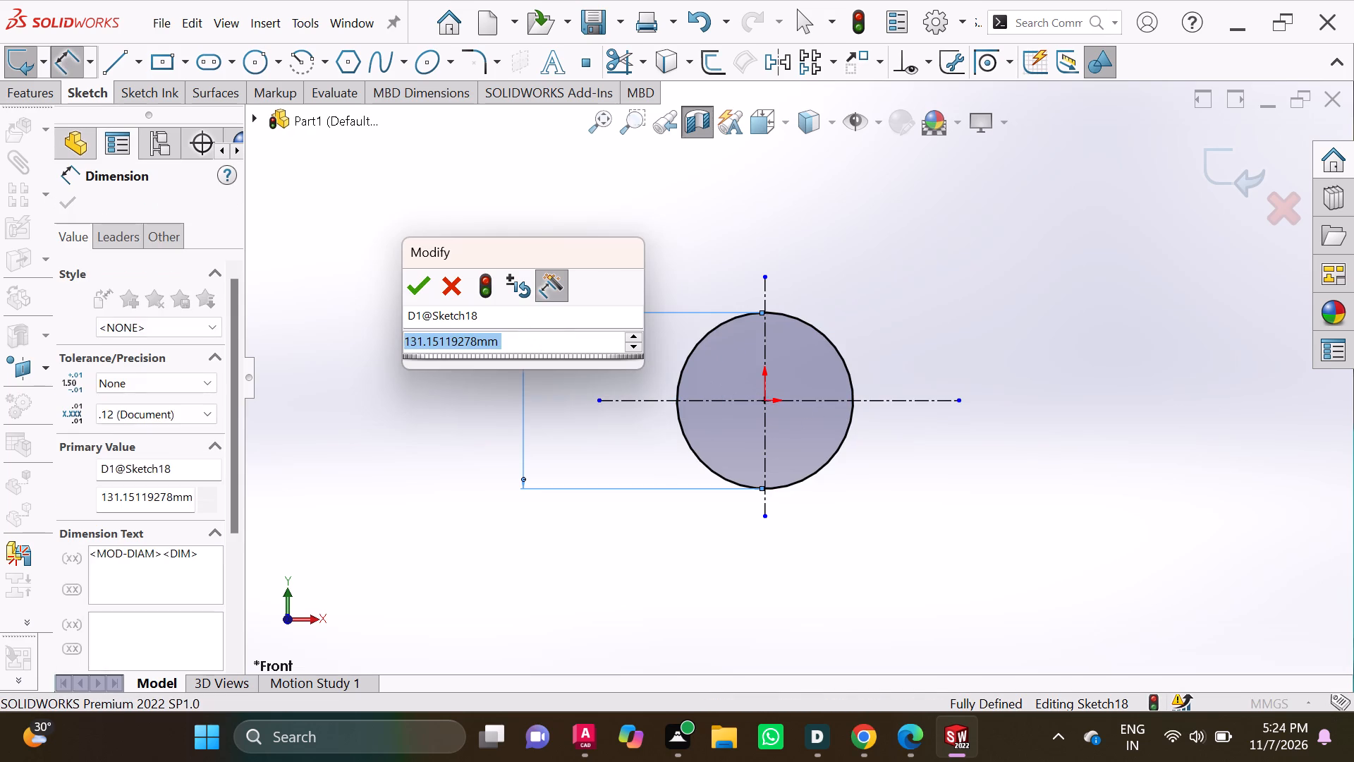
{"action": "type", "text": "100"}
{"action": "key", "text": "Return"}
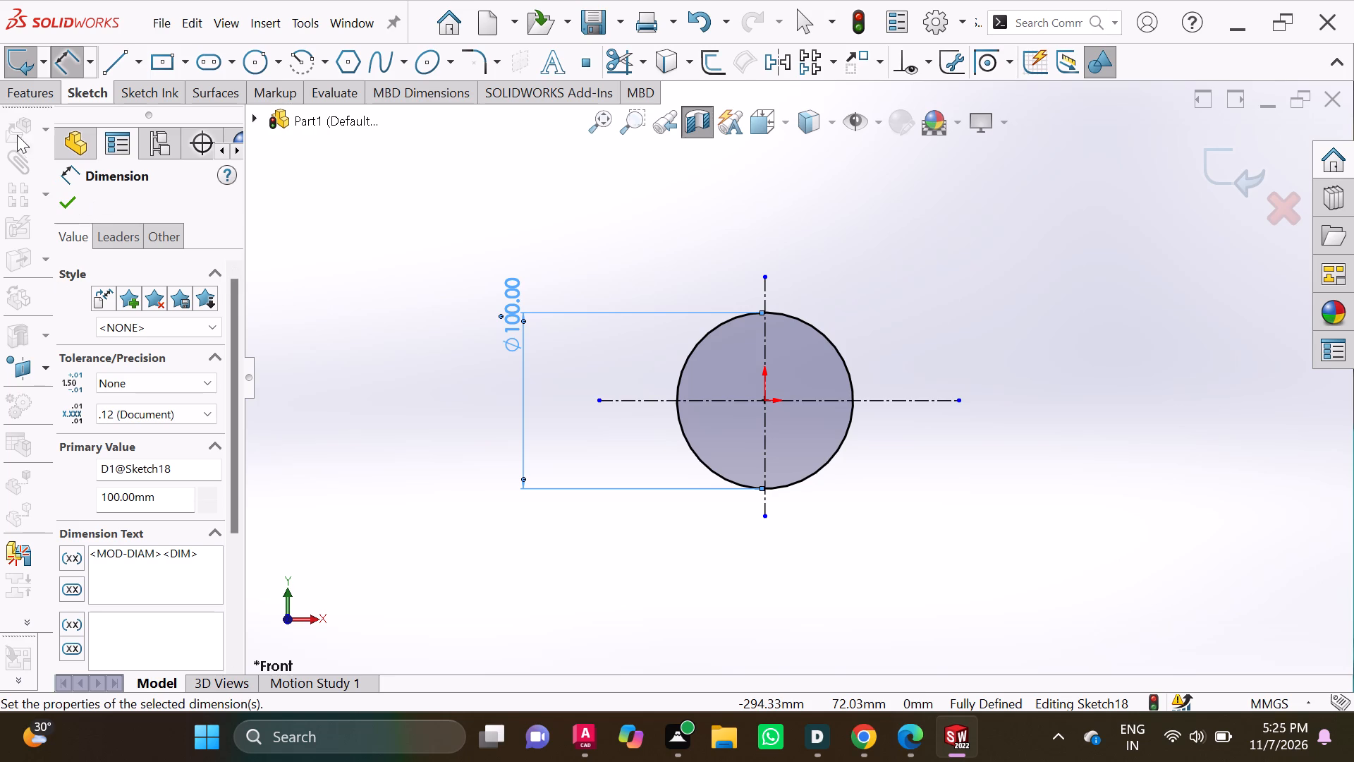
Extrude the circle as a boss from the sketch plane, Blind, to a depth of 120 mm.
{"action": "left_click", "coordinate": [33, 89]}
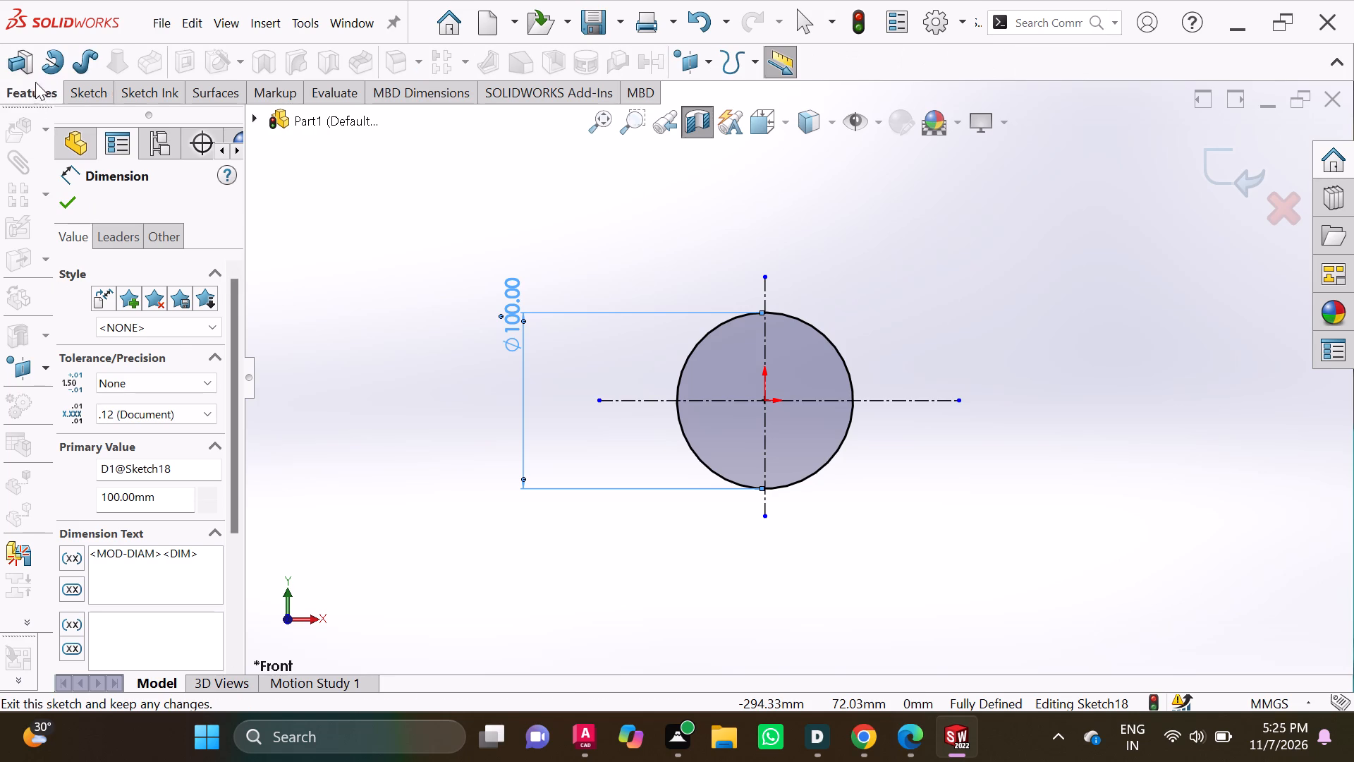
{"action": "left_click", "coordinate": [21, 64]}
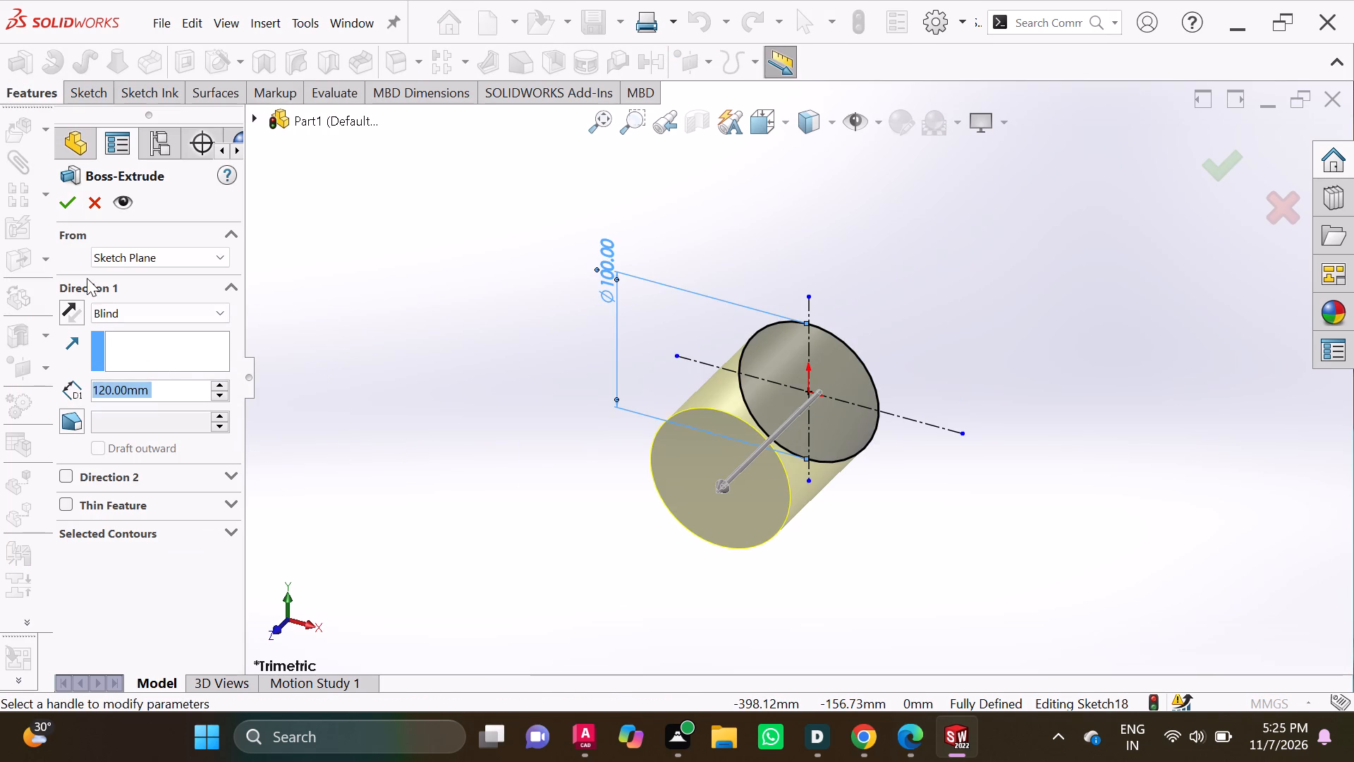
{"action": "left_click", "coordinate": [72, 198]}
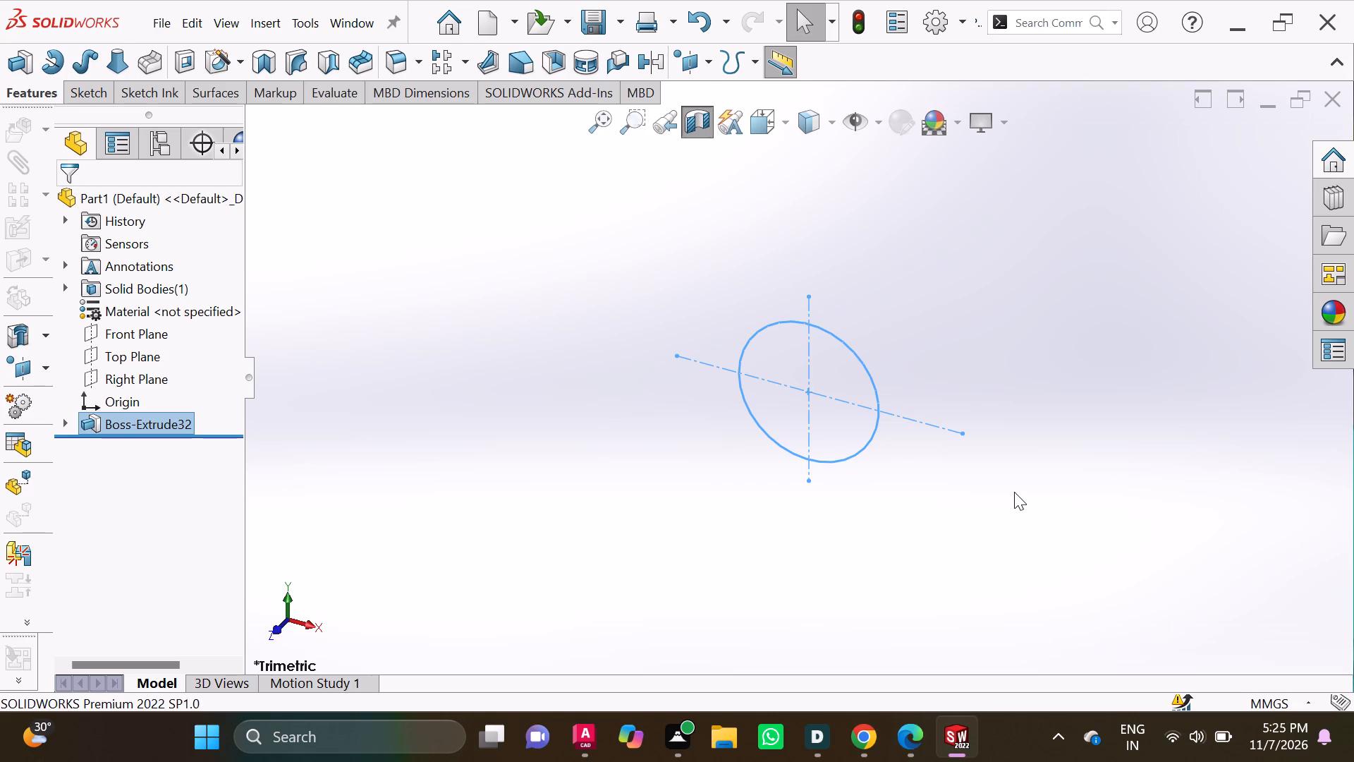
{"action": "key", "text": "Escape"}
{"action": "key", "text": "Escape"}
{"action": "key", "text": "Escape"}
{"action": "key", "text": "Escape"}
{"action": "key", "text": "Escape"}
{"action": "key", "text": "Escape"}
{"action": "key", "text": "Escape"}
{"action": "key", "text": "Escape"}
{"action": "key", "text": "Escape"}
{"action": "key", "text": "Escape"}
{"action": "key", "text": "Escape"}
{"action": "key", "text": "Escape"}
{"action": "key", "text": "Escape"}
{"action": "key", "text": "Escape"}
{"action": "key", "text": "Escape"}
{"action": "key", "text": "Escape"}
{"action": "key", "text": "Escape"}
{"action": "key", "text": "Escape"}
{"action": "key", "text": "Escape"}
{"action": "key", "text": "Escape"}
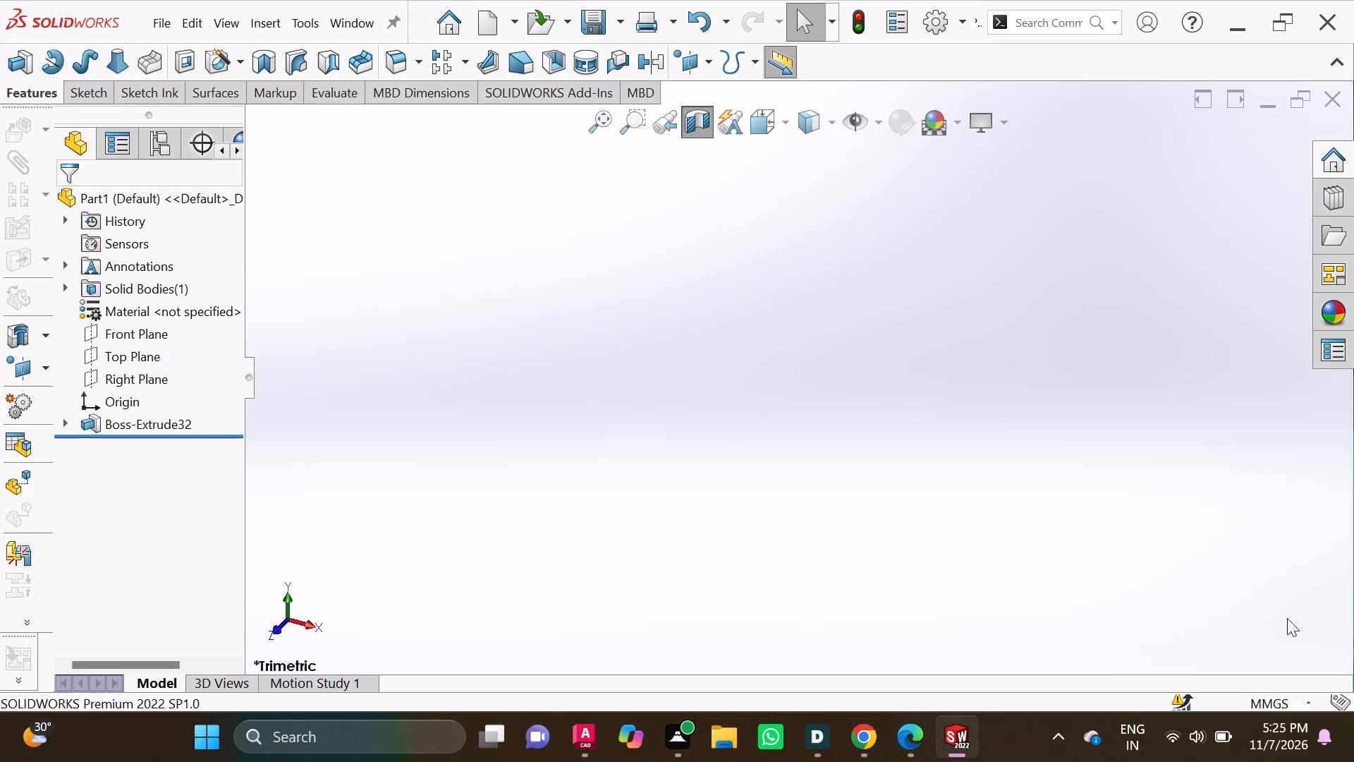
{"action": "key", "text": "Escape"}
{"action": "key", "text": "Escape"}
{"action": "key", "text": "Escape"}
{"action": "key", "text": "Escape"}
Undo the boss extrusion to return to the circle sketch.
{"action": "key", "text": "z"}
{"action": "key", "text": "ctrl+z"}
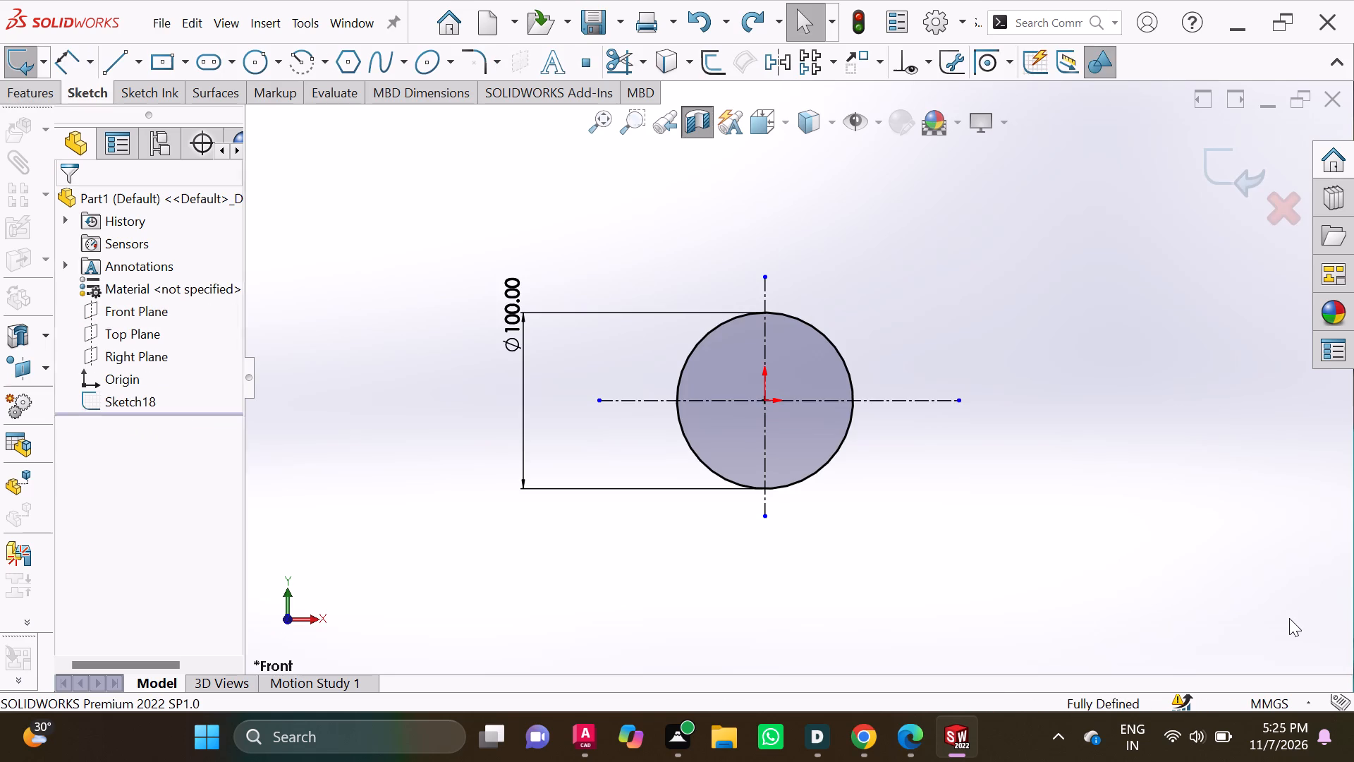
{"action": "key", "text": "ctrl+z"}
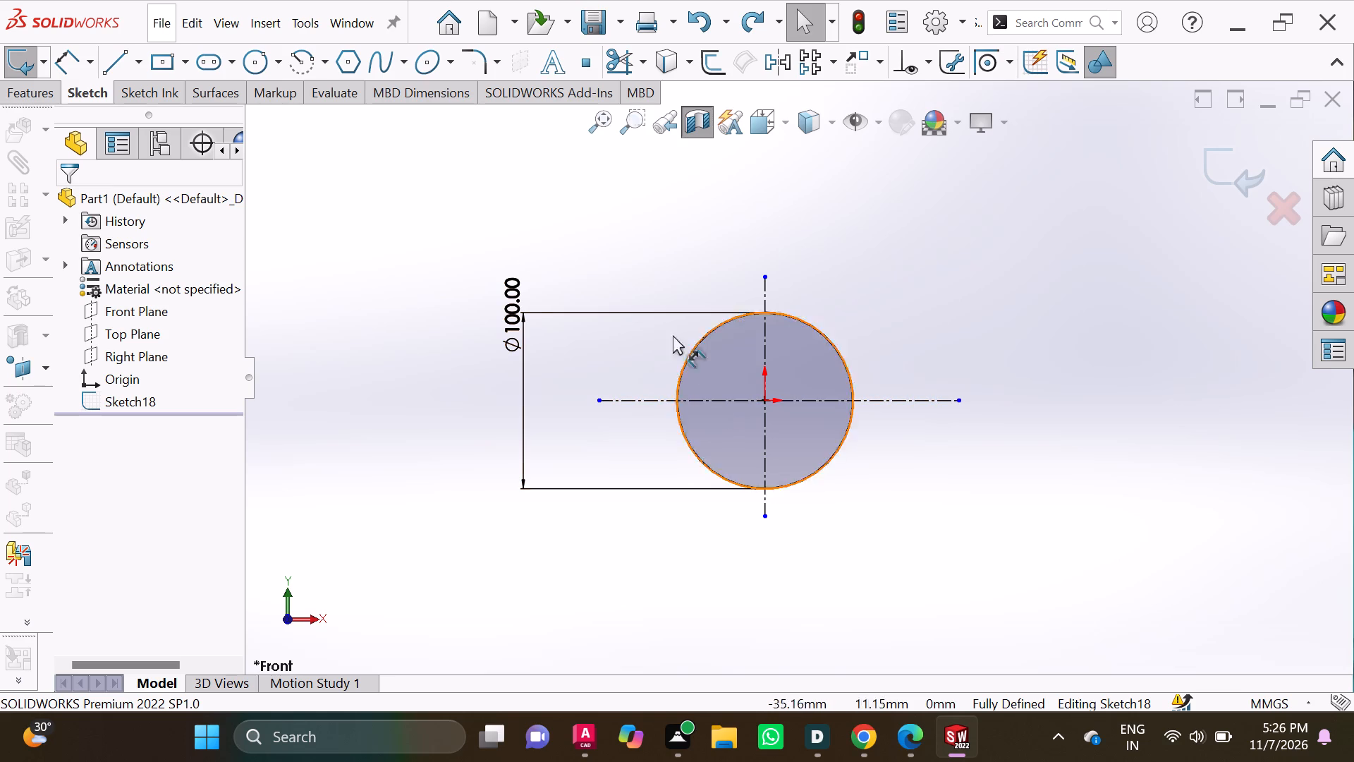
Extrude the 100 mm circle again as a Blind boss, 120 mm deep from the sketch plane.
{"action": "middle_click_drag", "start_coordinate": [867, 431], "coordinate": [815, 433]}
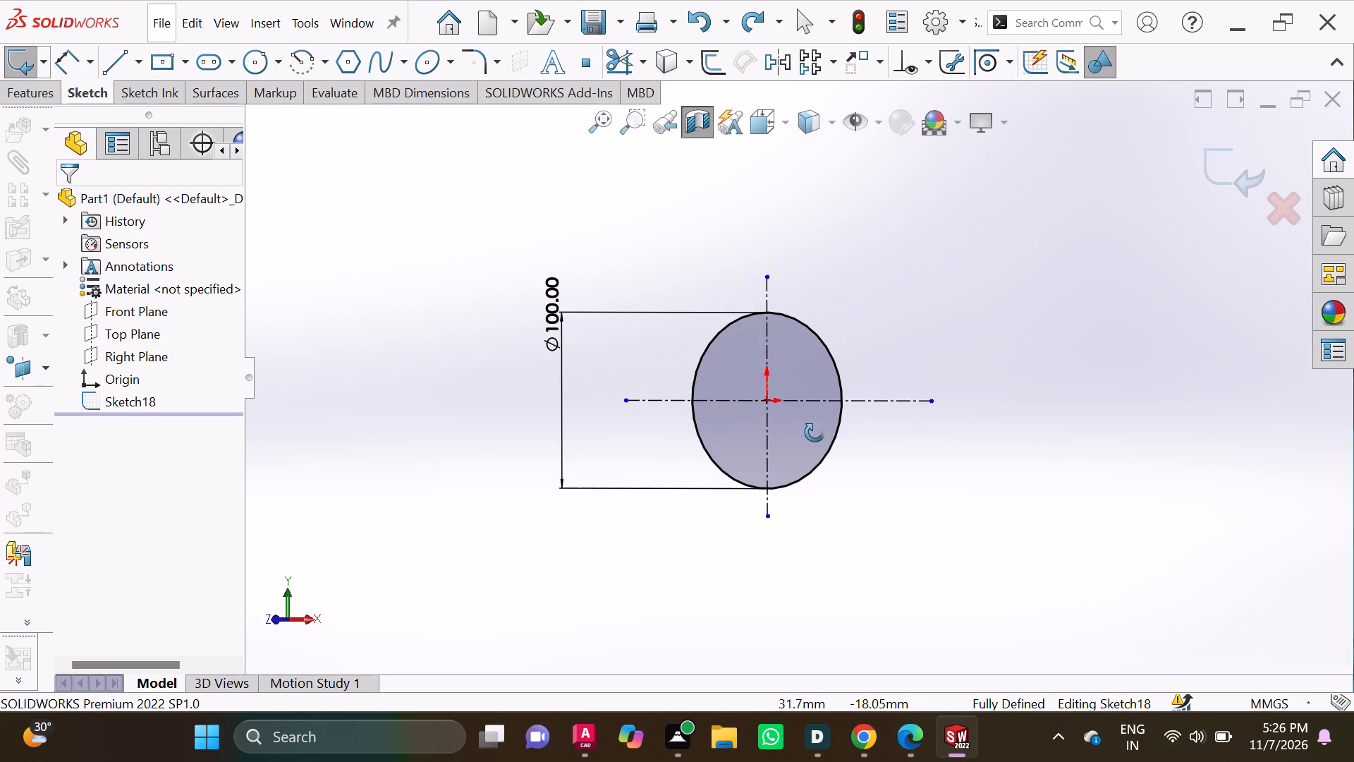
{"action": "middle_click_drag", "start_coordinate": [815, 433], "coordinate": [798, 433]}
{"action": "left_click", "coordinate": [26, 87]}
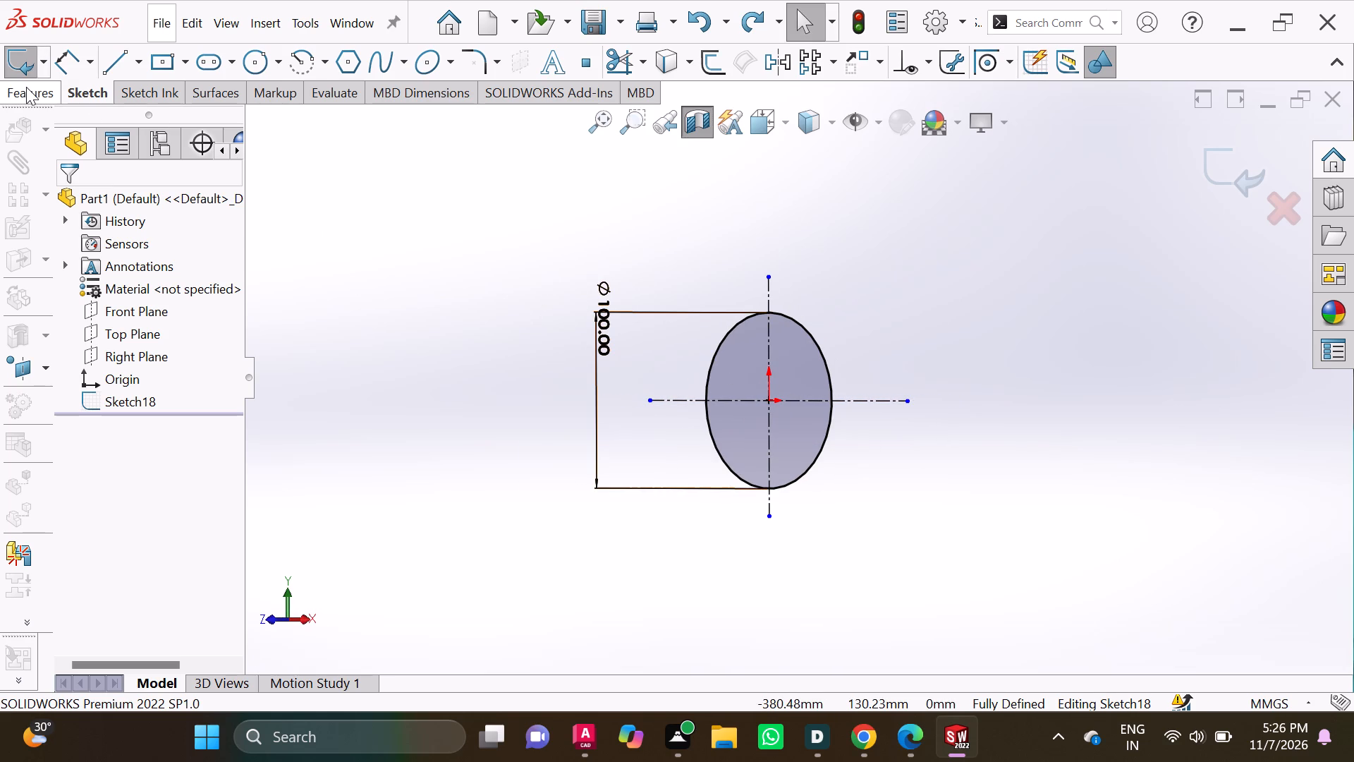
{"action": "left_click", "coordinate": [17, 66]}
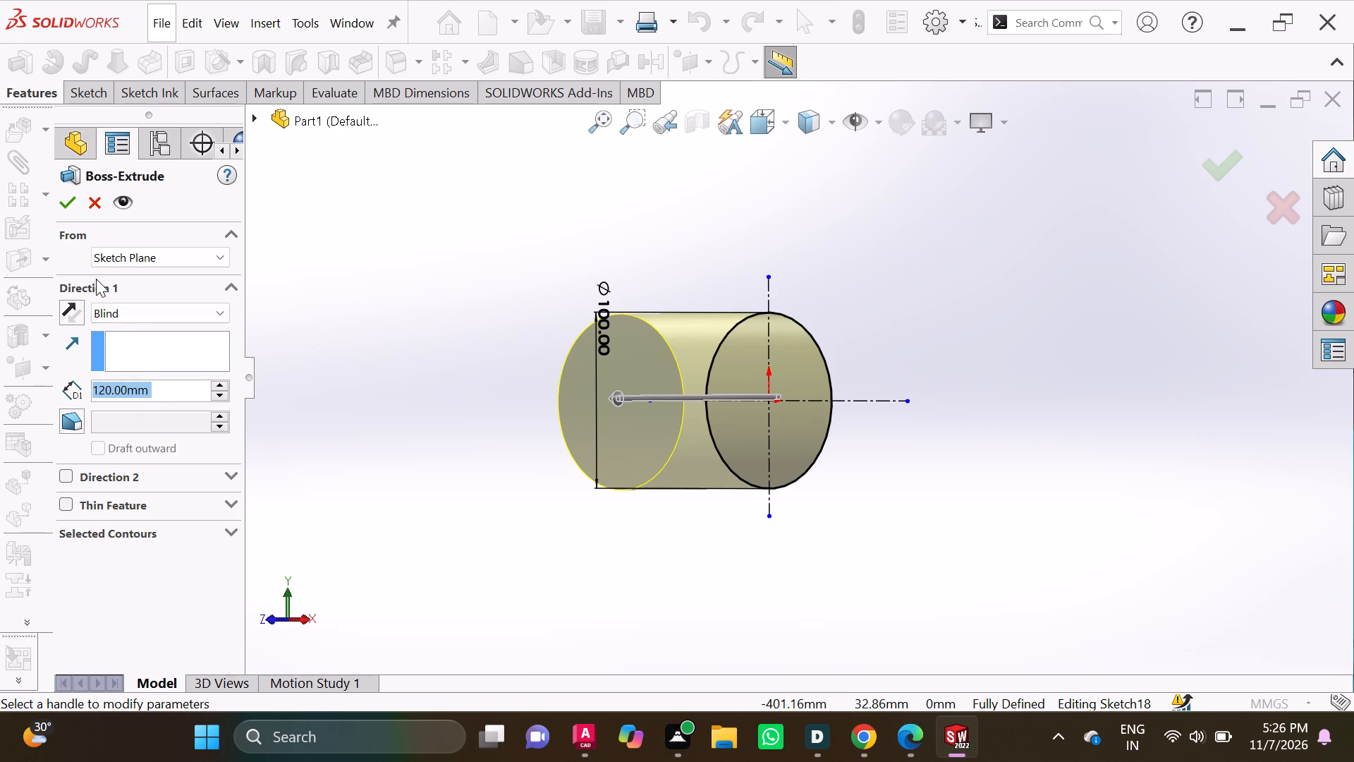
{"action": "left_click", "coordinate": [56, 202]}
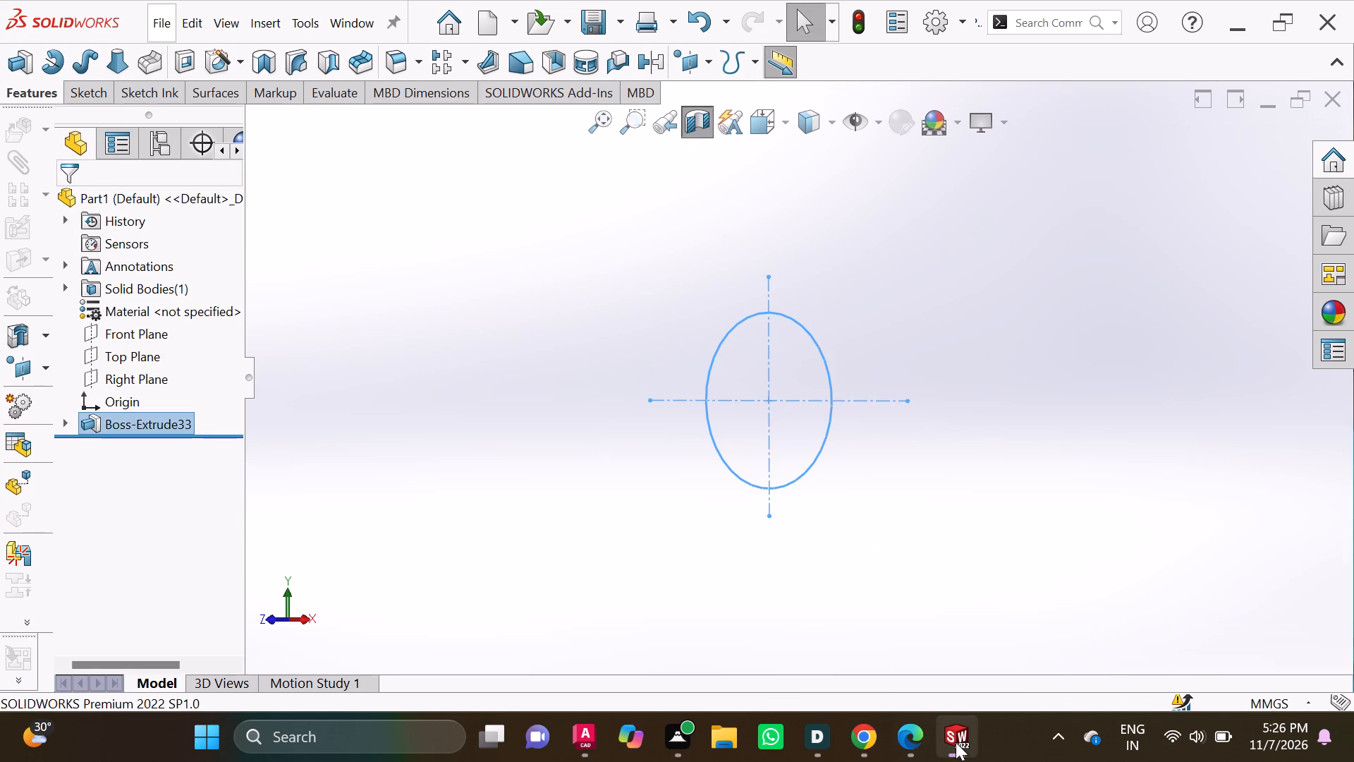
Clear the selection and start closing SOLIDWORKS with the modified part still open.
{"action": "left_click", "coordinate": [1038, 561]}
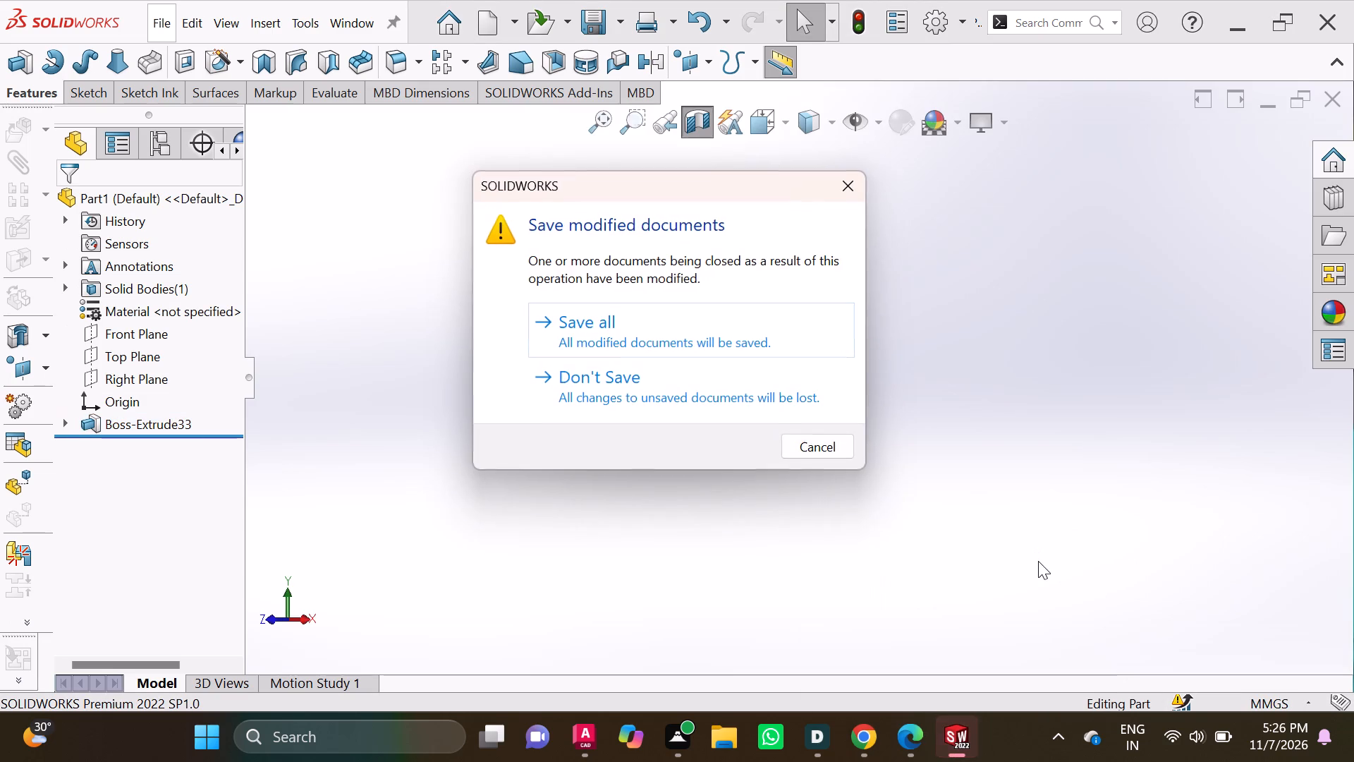
{"action": "left_click", "coordinate": [805, 453]}
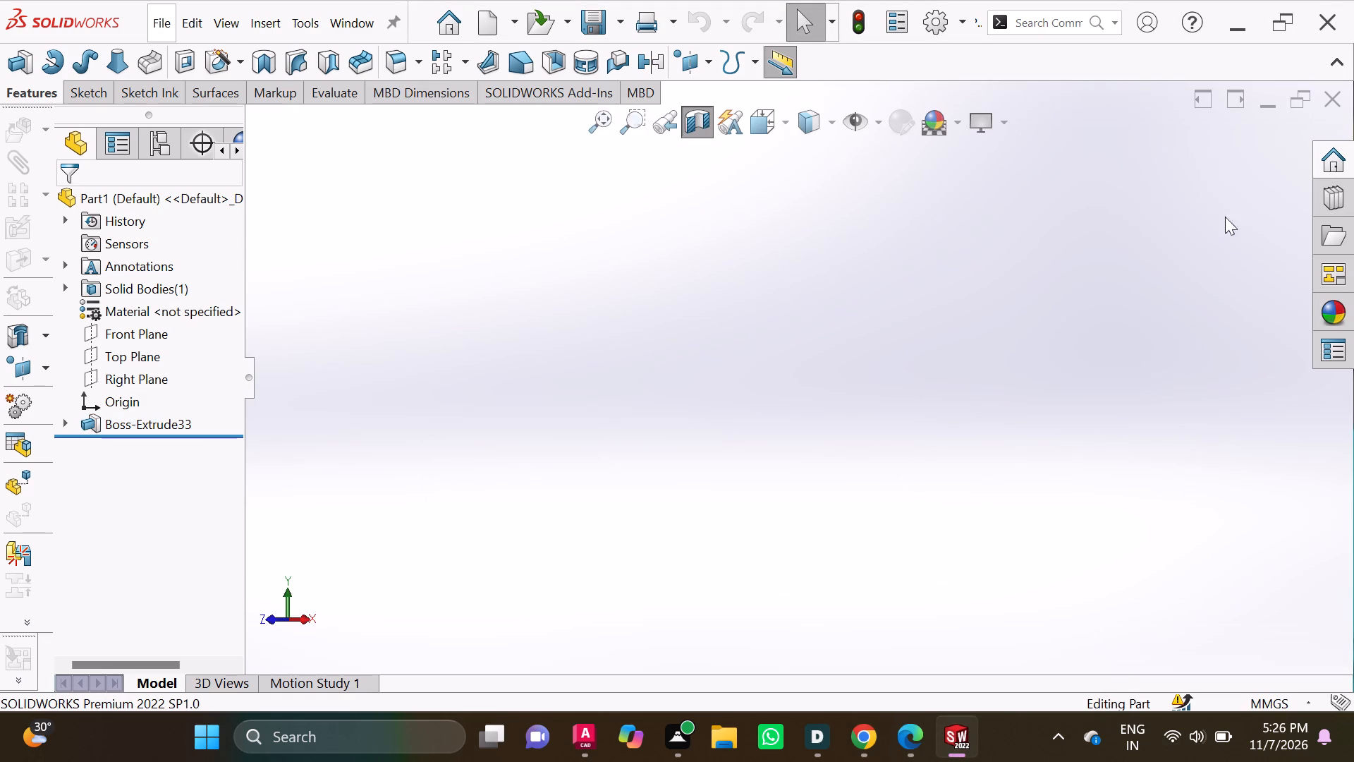
{"action": "left_click", "coordinate": [1322, 11]}
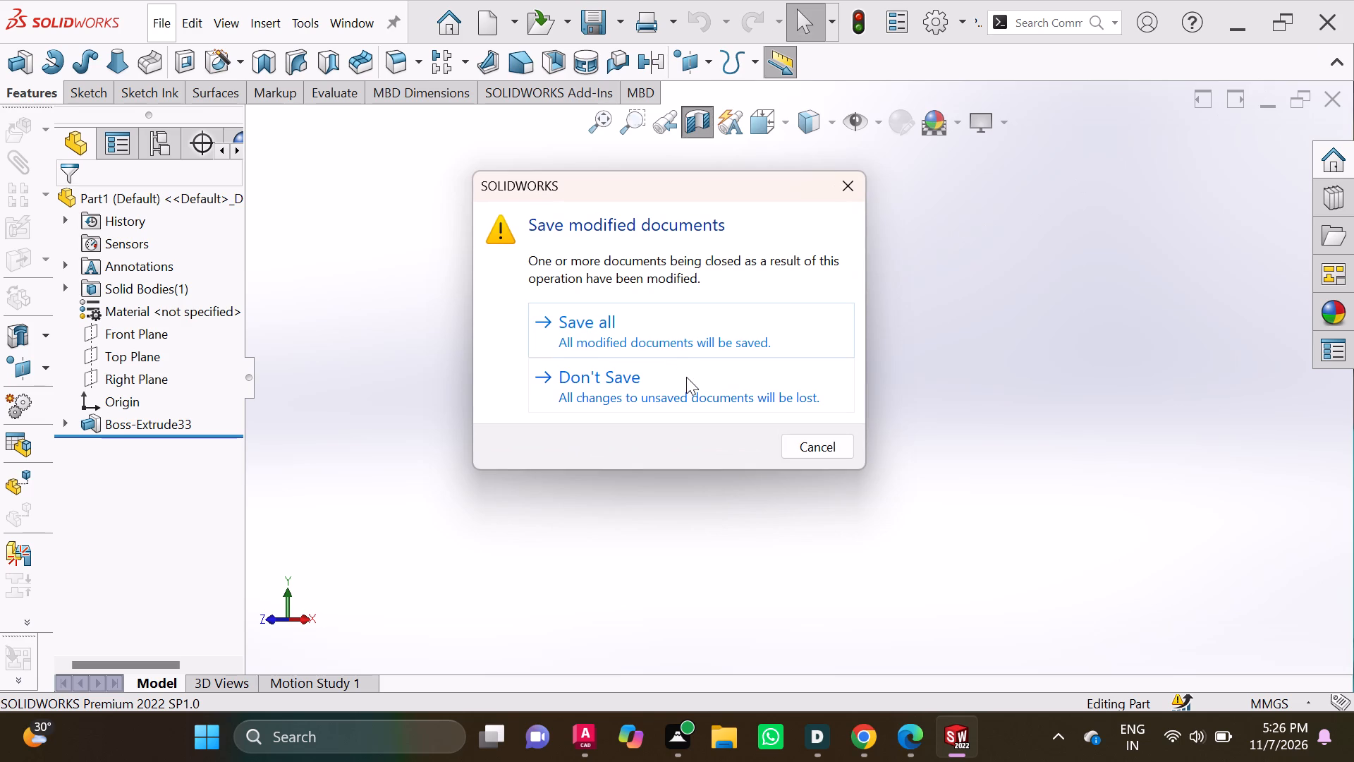
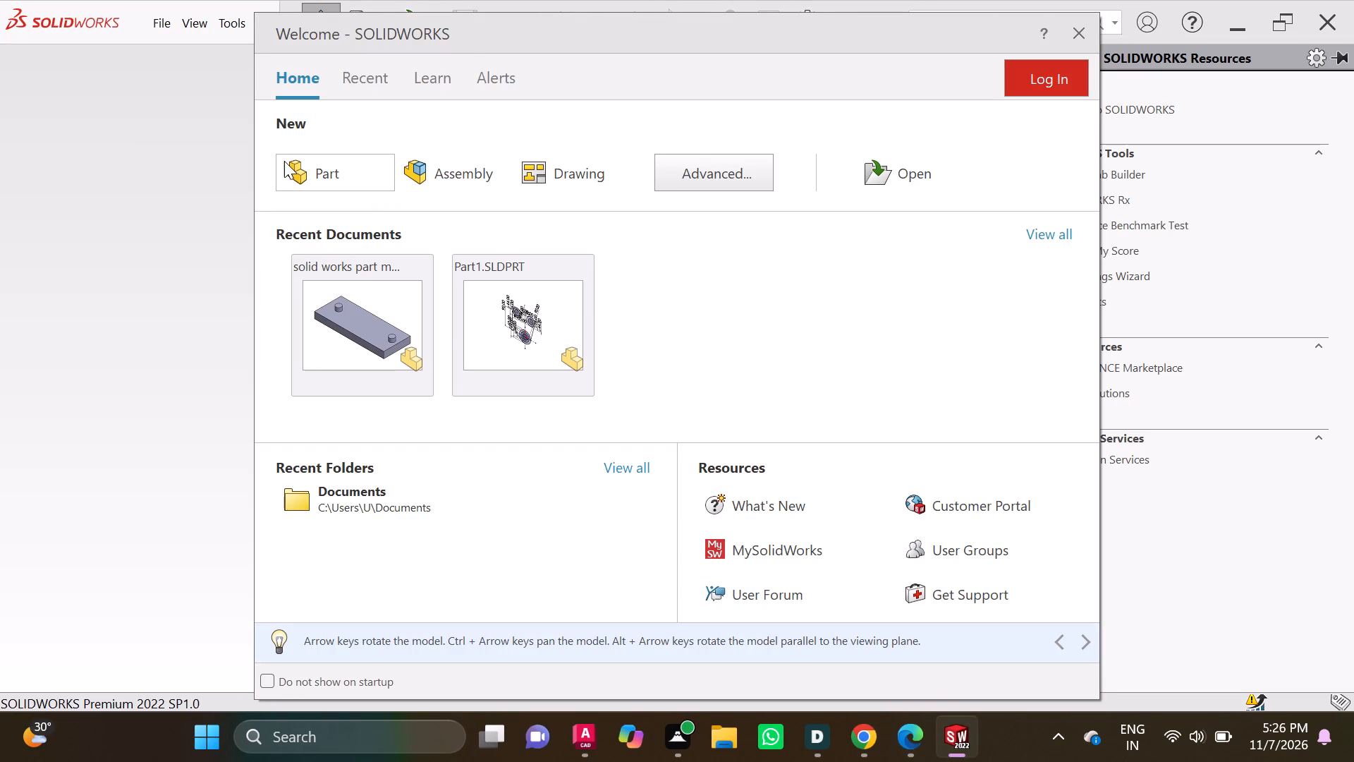
Create a new part document.
{"action": "double_click", "coordinate": [284, 161]}
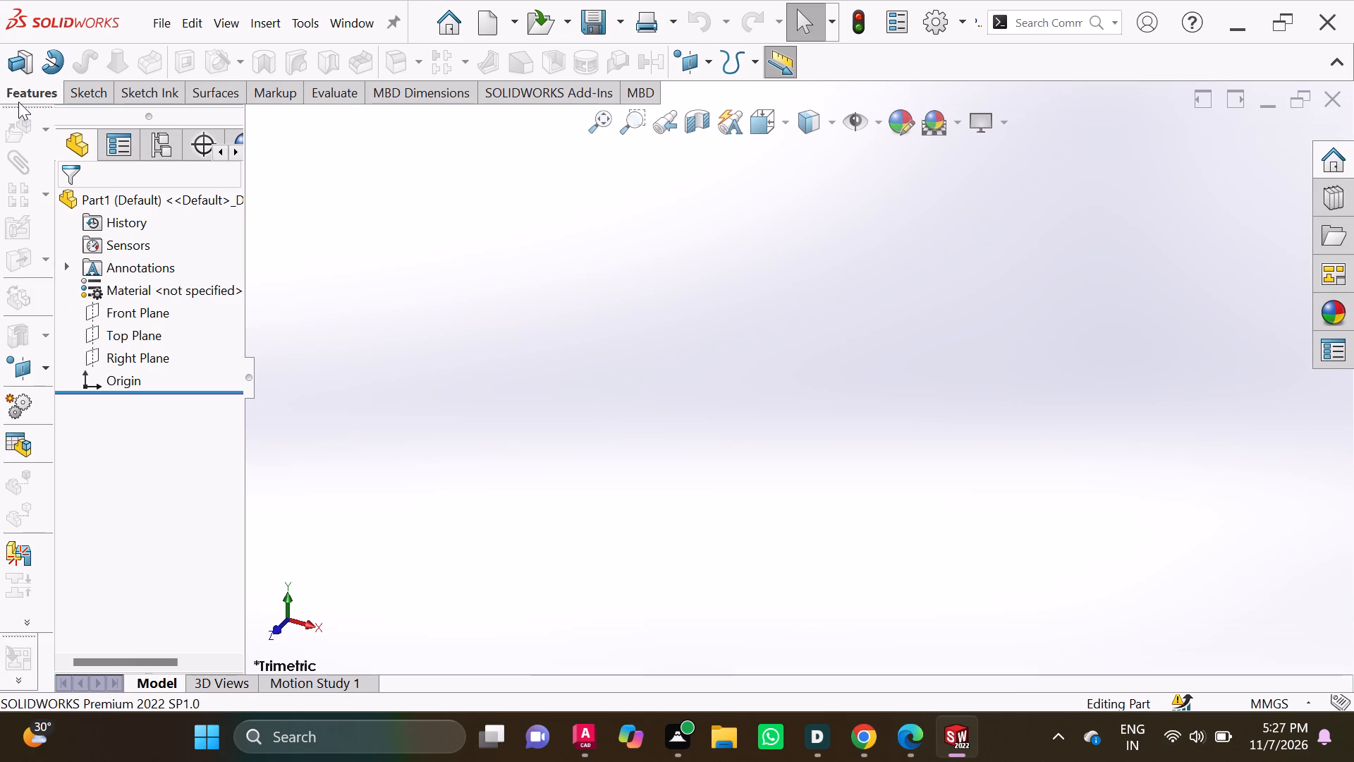
Start a sketch on the Front Plane and draw a vertical centerline about 110 mm long through the origin.
{"action": "left_click", "coordinate": [112, 313]}
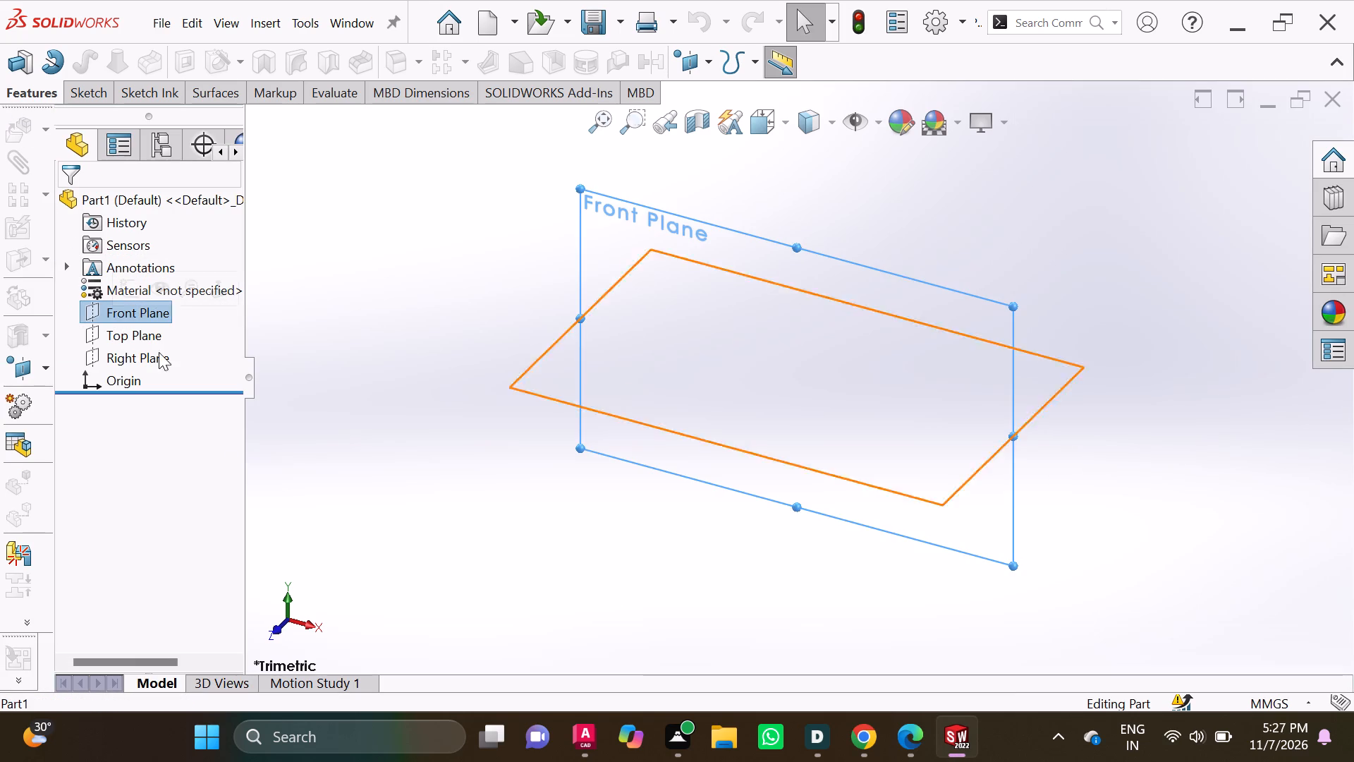
{"action": "left_click", "coordinate": [68, 94]}
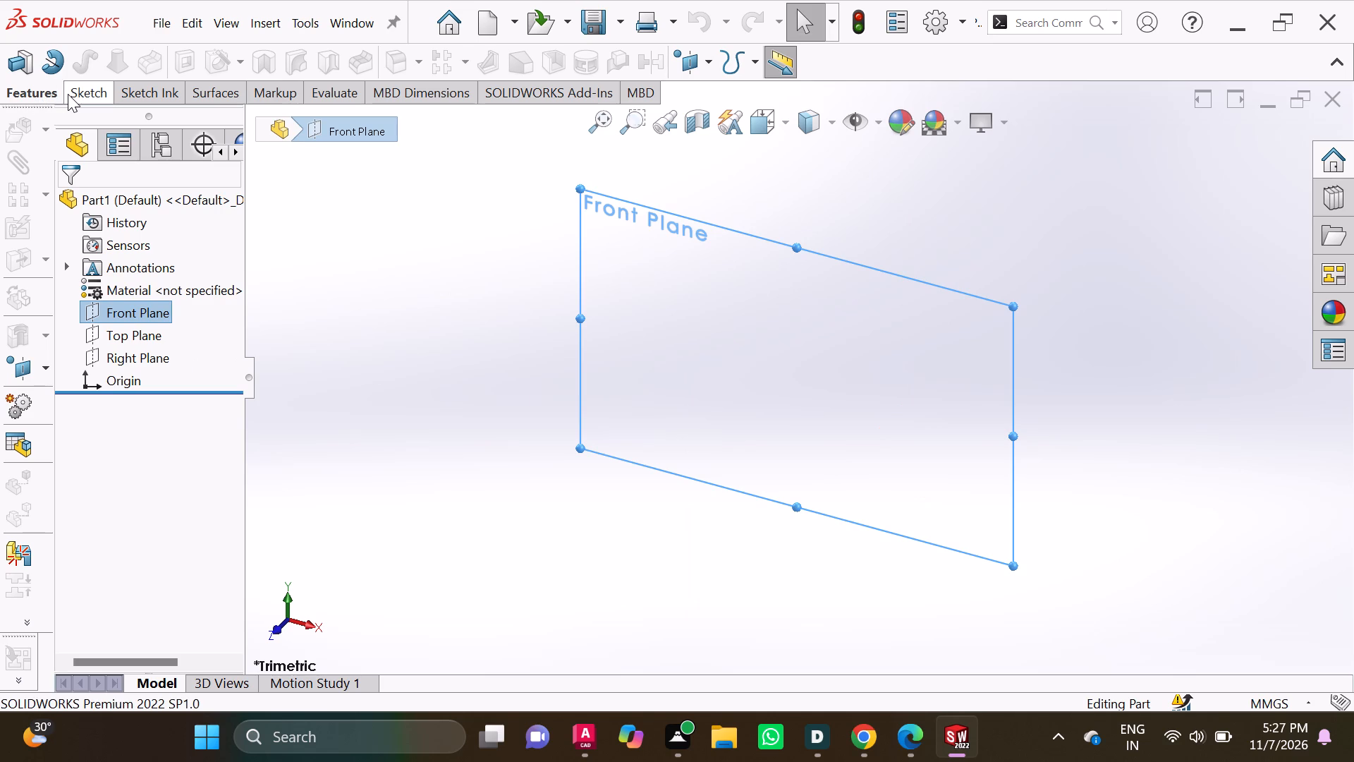
{"action": "left_click", "coordinate": [133, 66]}
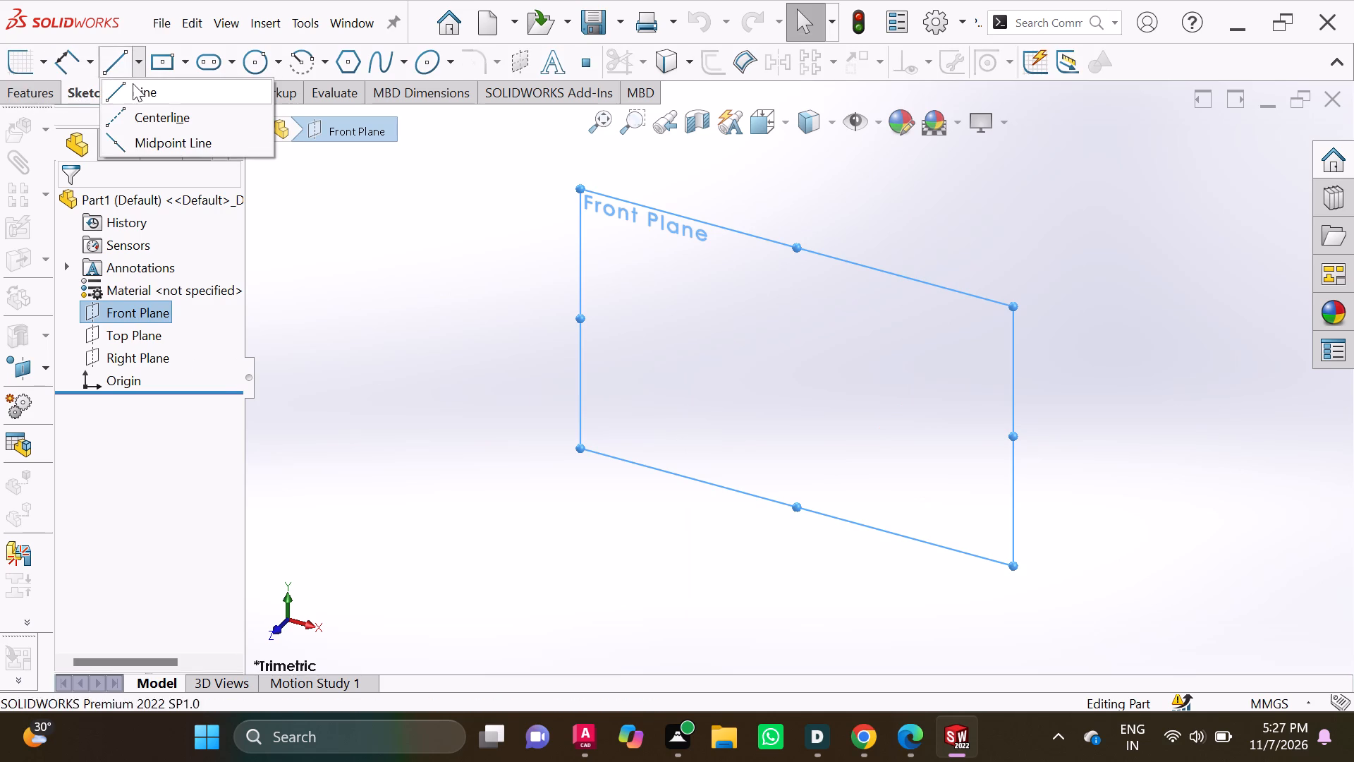
{"action": "left_click", "coordinate": [136, 107]}
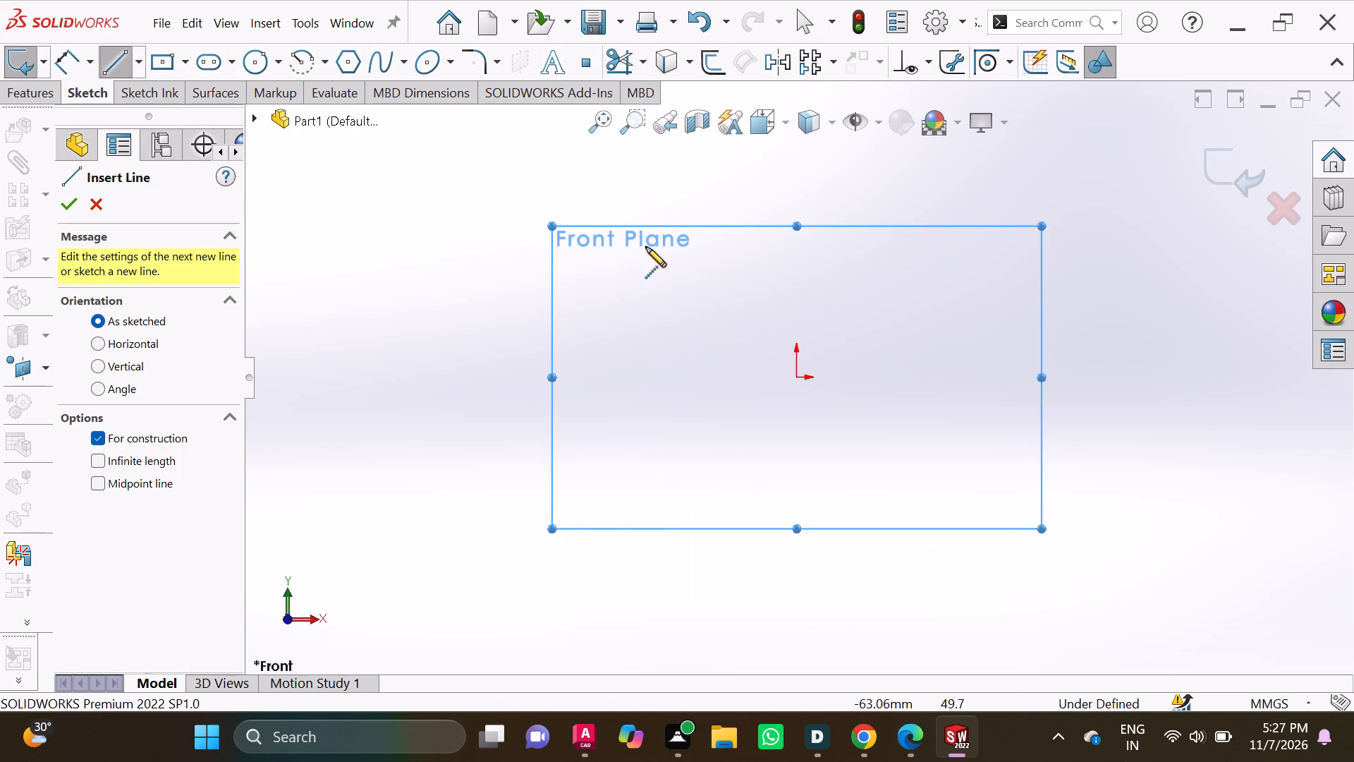
{"action": "left_click", "coordinate": [793, 224]}
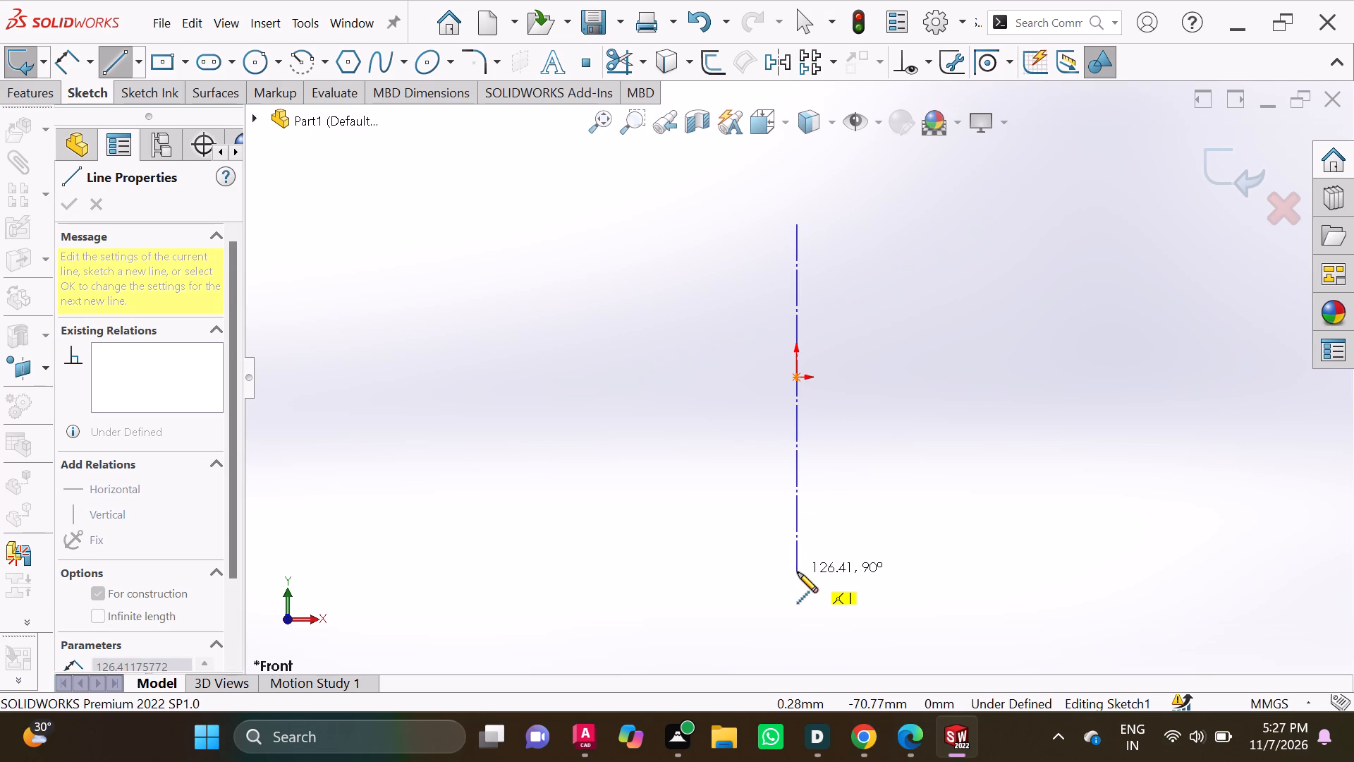
{"action": "left_click", "coordinate": [798, 533]}
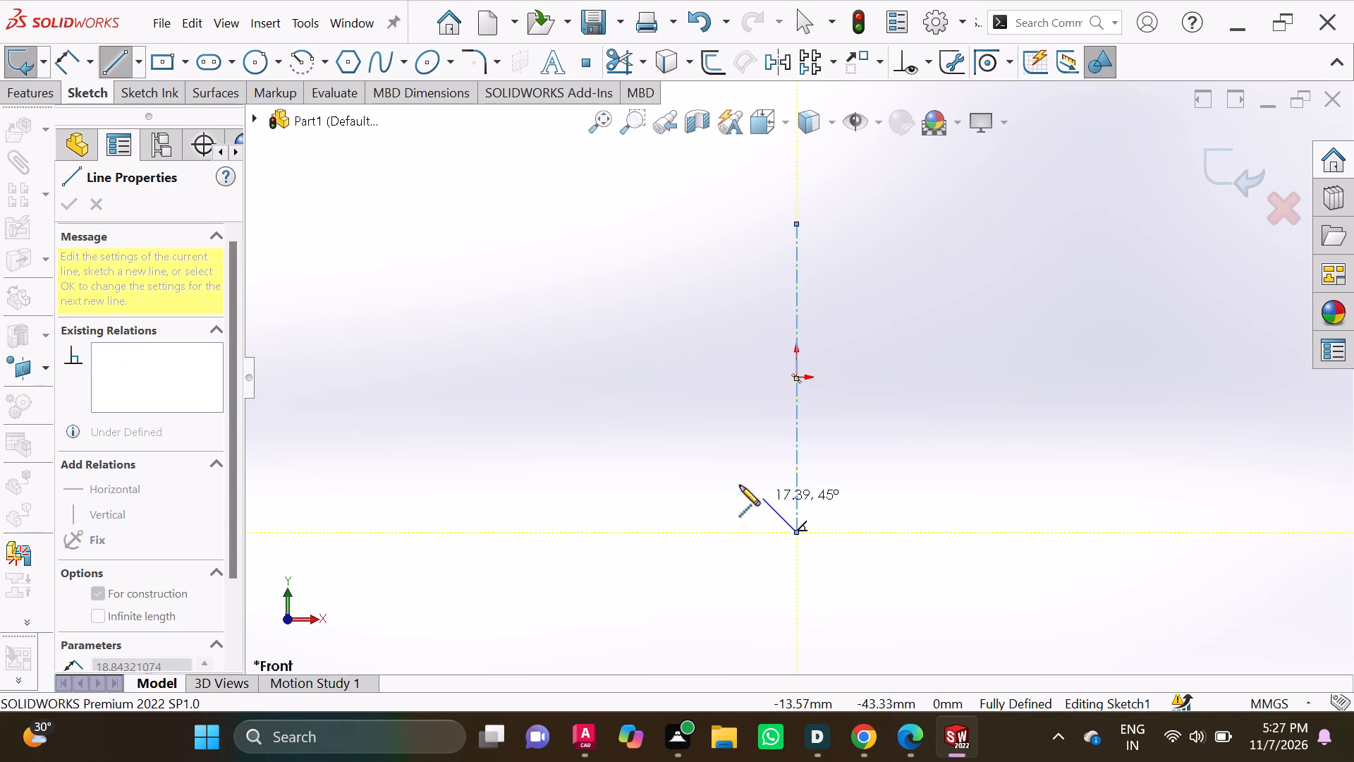
{"action": "key", "text": "Escape"}
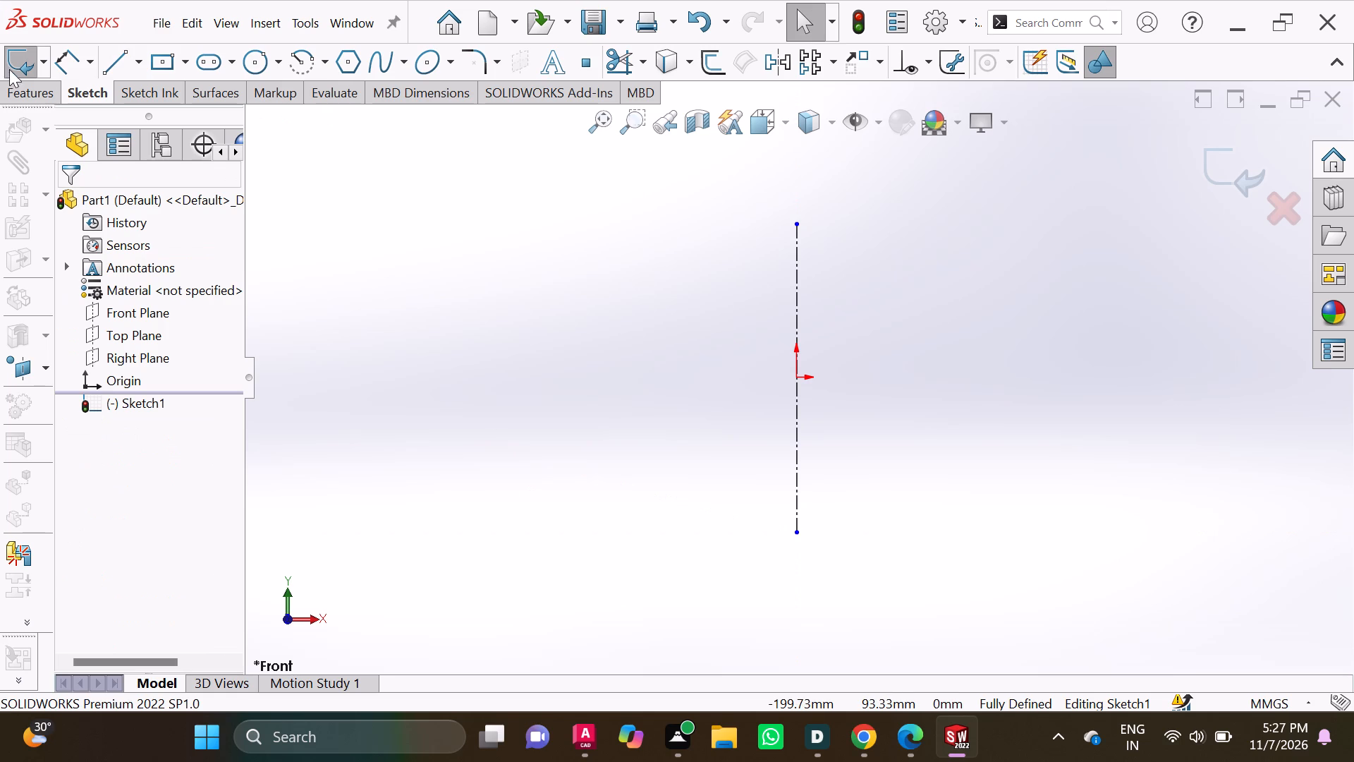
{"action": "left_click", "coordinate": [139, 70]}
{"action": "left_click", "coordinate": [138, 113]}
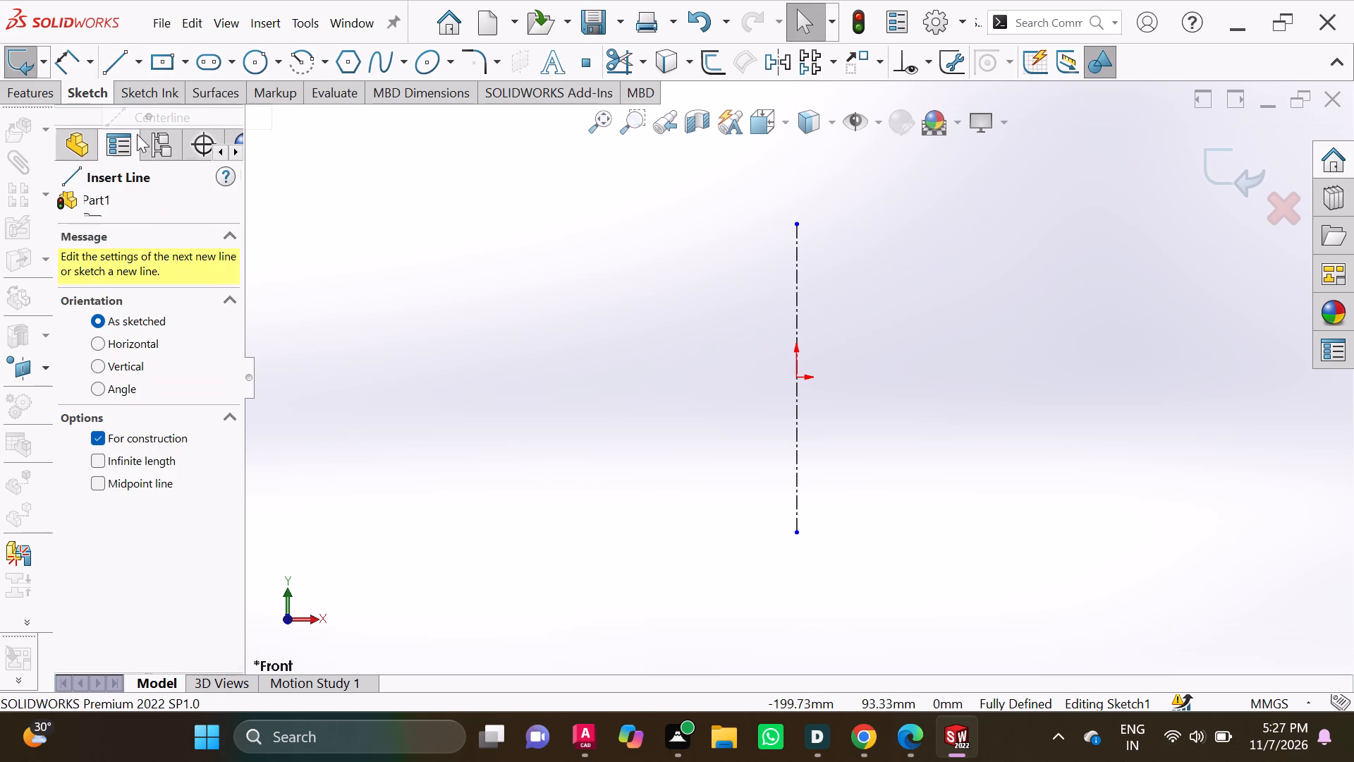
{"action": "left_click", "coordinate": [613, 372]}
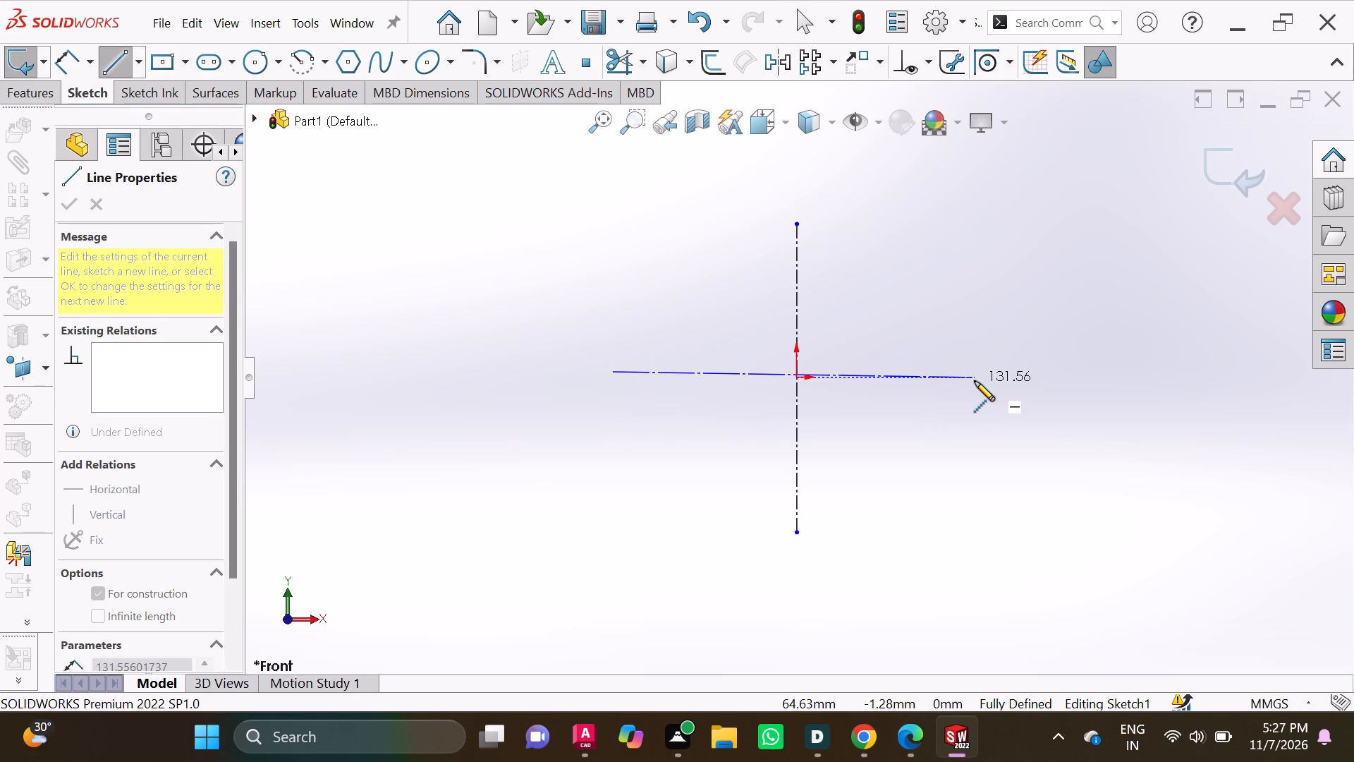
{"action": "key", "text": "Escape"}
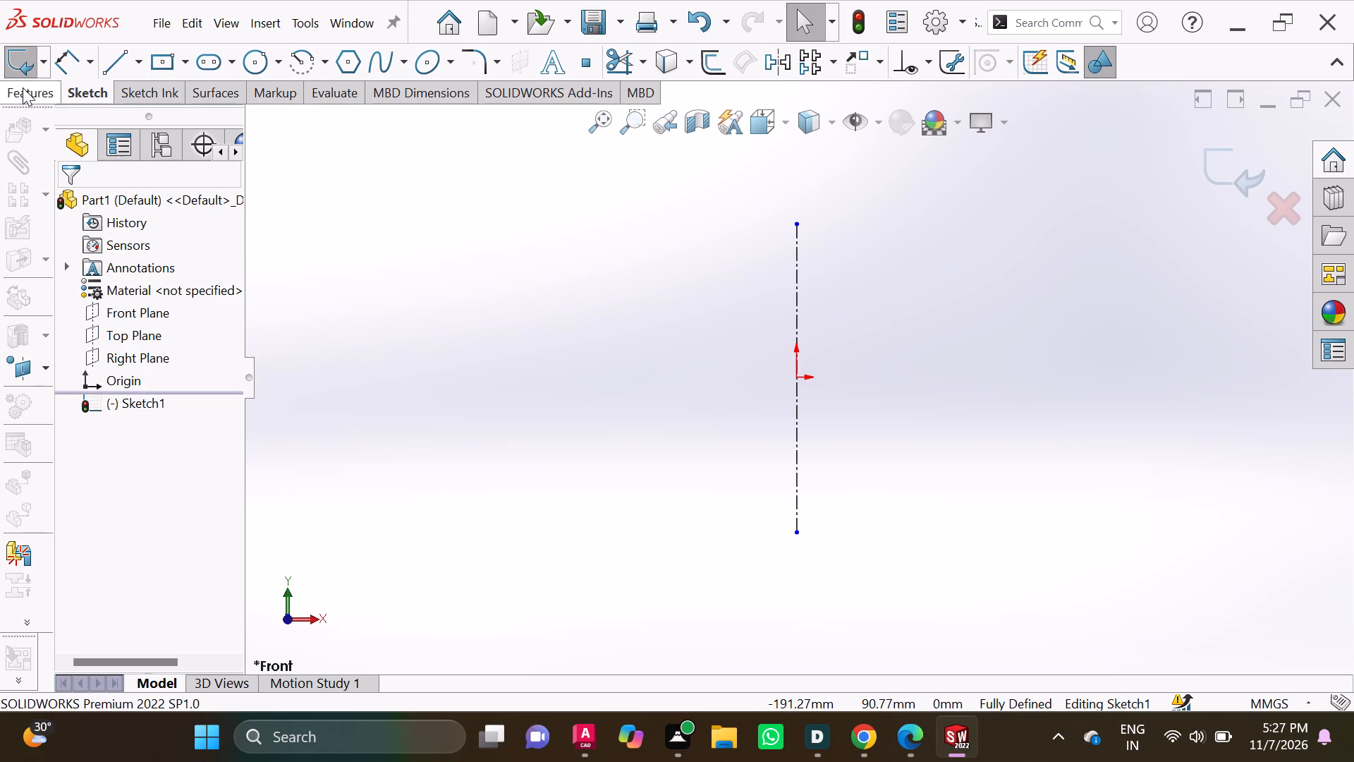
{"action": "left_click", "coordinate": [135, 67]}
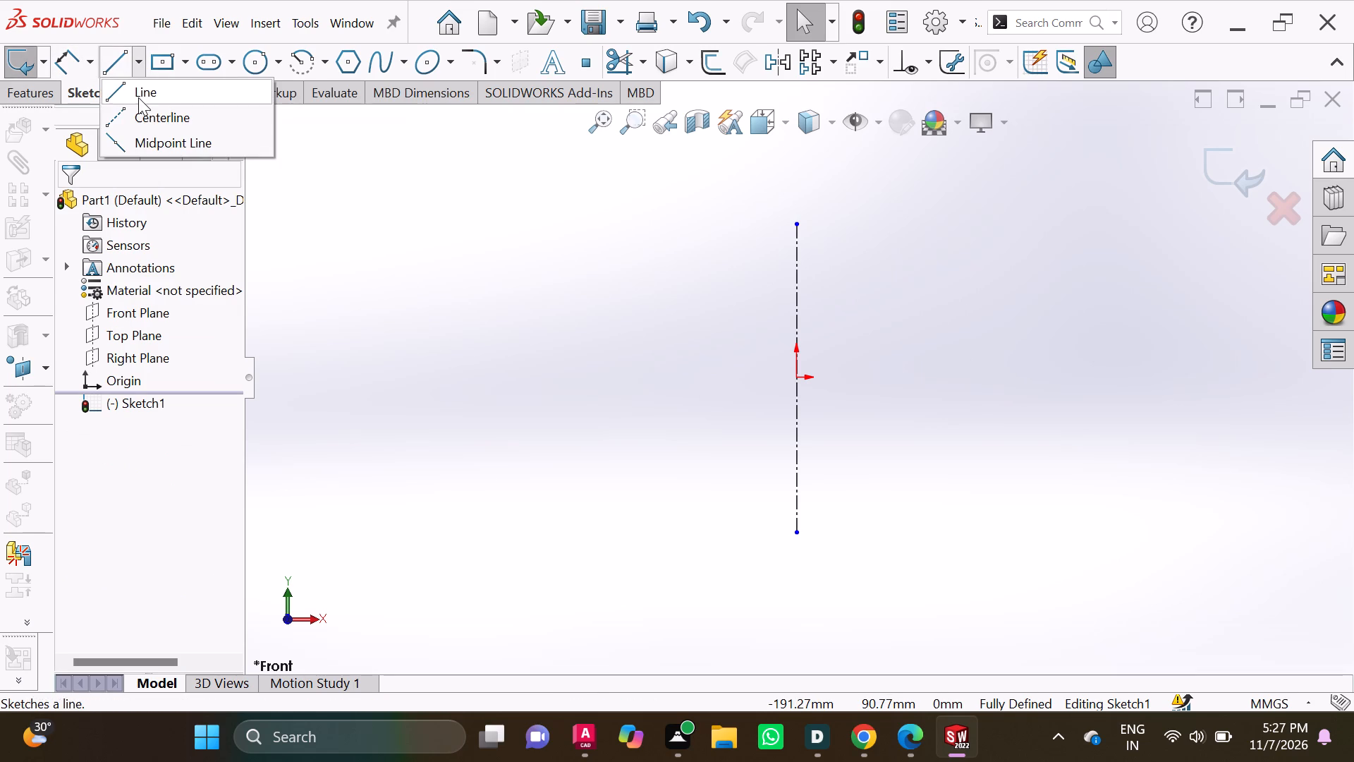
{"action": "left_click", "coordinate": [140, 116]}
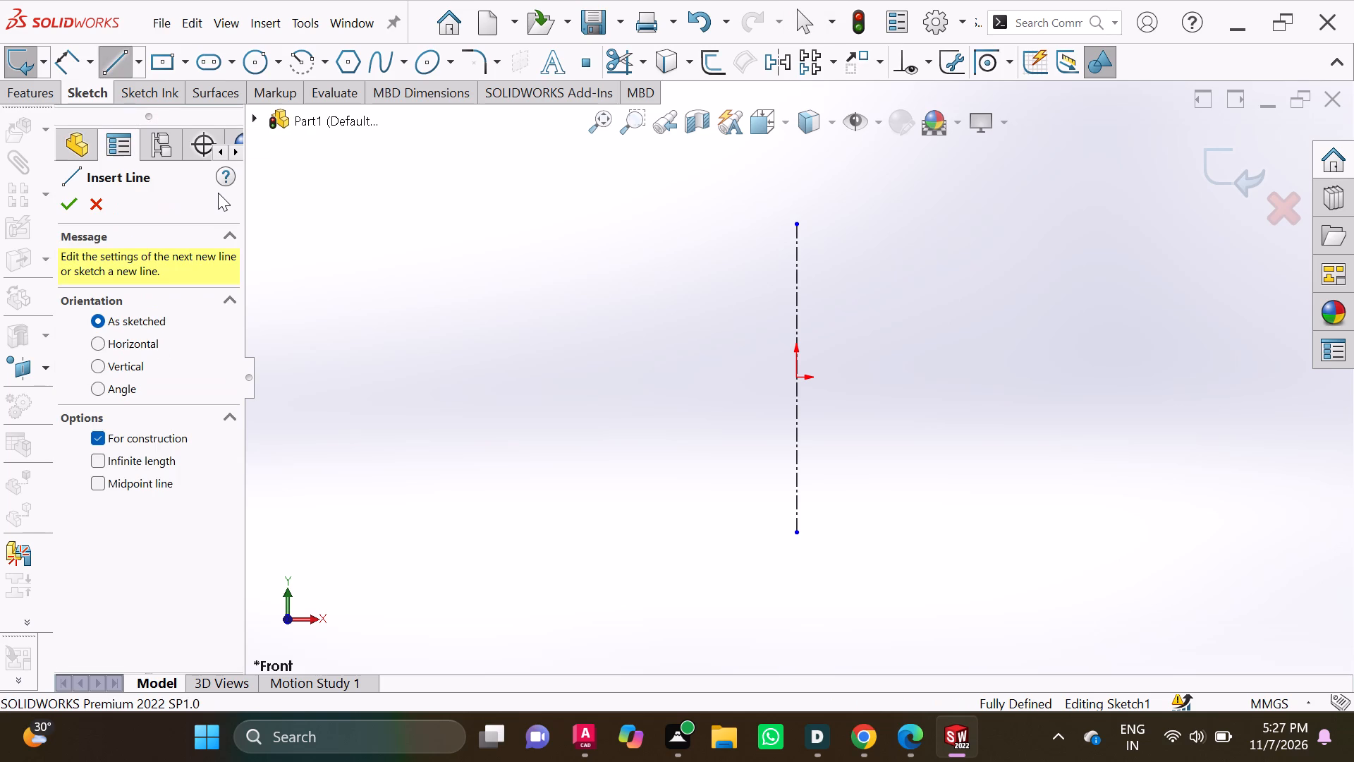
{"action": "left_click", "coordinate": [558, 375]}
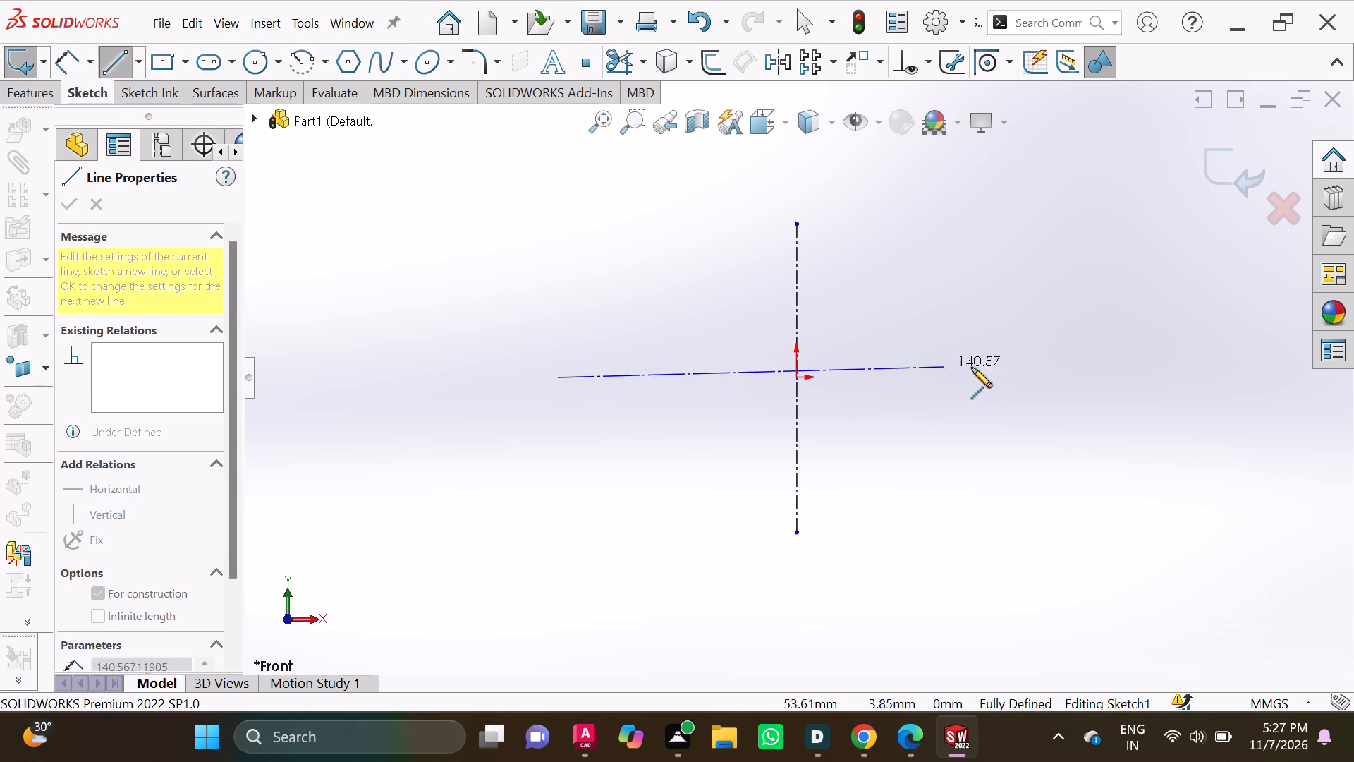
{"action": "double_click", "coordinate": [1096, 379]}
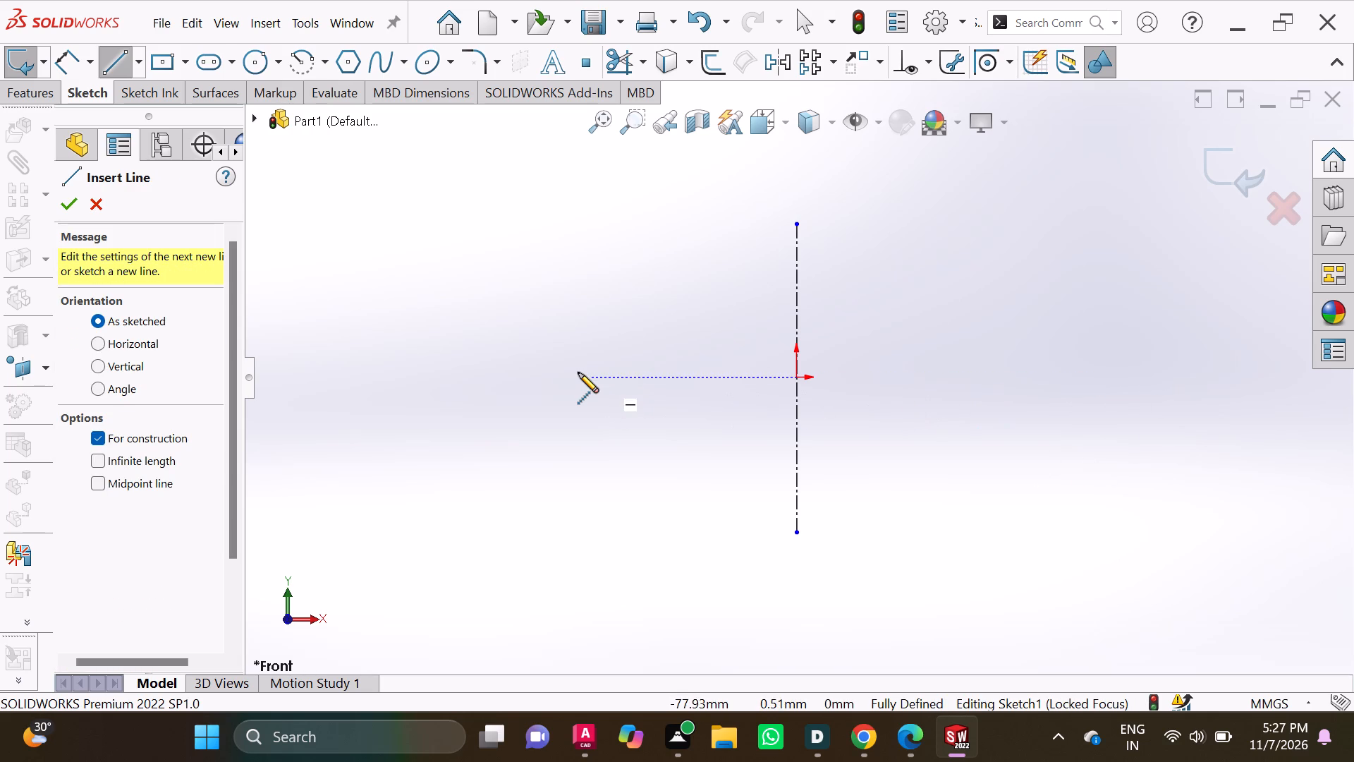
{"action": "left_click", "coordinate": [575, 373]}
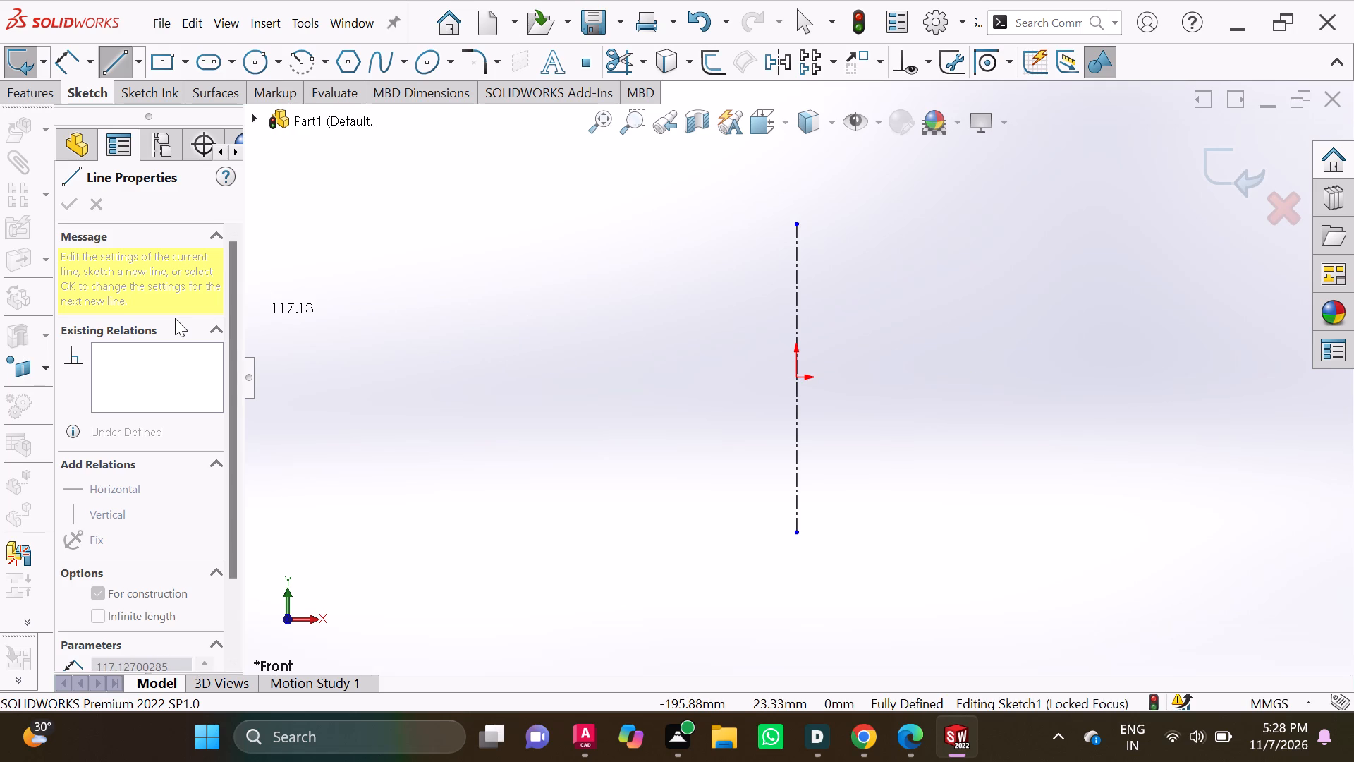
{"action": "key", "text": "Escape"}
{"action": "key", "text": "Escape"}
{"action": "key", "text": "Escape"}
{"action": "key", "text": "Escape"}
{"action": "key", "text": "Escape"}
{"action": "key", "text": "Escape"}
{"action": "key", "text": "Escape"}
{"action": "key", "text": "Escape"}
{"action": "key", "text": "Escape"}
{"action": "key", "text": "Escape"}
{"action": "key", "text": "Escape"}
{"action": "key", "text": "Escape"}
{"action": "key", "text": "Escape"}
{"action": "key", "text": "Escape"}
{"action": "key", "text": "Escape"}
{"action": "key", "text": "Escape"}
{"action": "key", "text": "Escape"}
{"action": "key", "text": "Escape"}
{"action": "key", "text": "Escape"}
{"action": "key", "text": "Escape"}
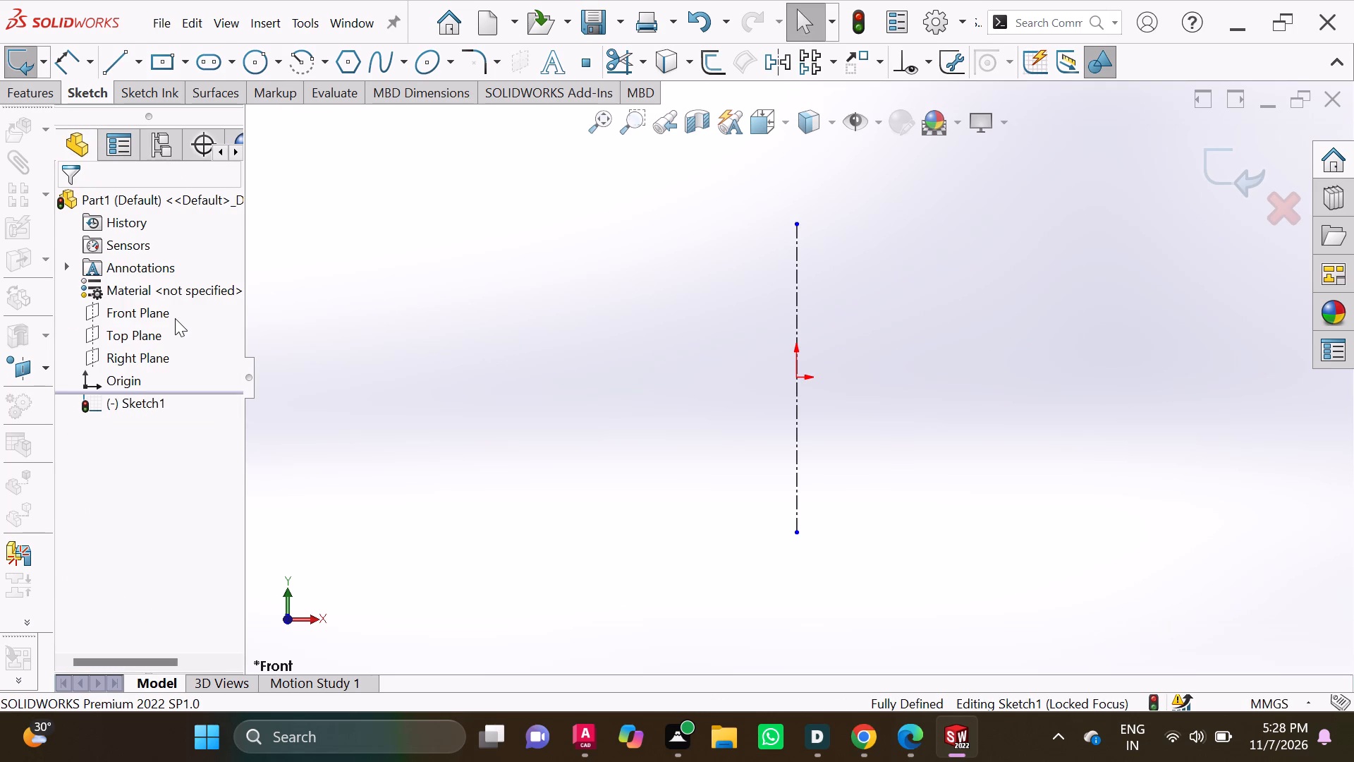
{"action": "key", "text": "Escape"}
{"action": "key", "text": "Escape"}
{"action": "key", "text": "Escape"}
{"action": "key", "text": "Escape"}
Draw a horizontal centerline through the origin, crossing the vertical centerline and extending to both sides of it.
{"action": "left_click", "coordinate": [139, 66]}
{"action": "left_click", "coordinate": [155, 119]}
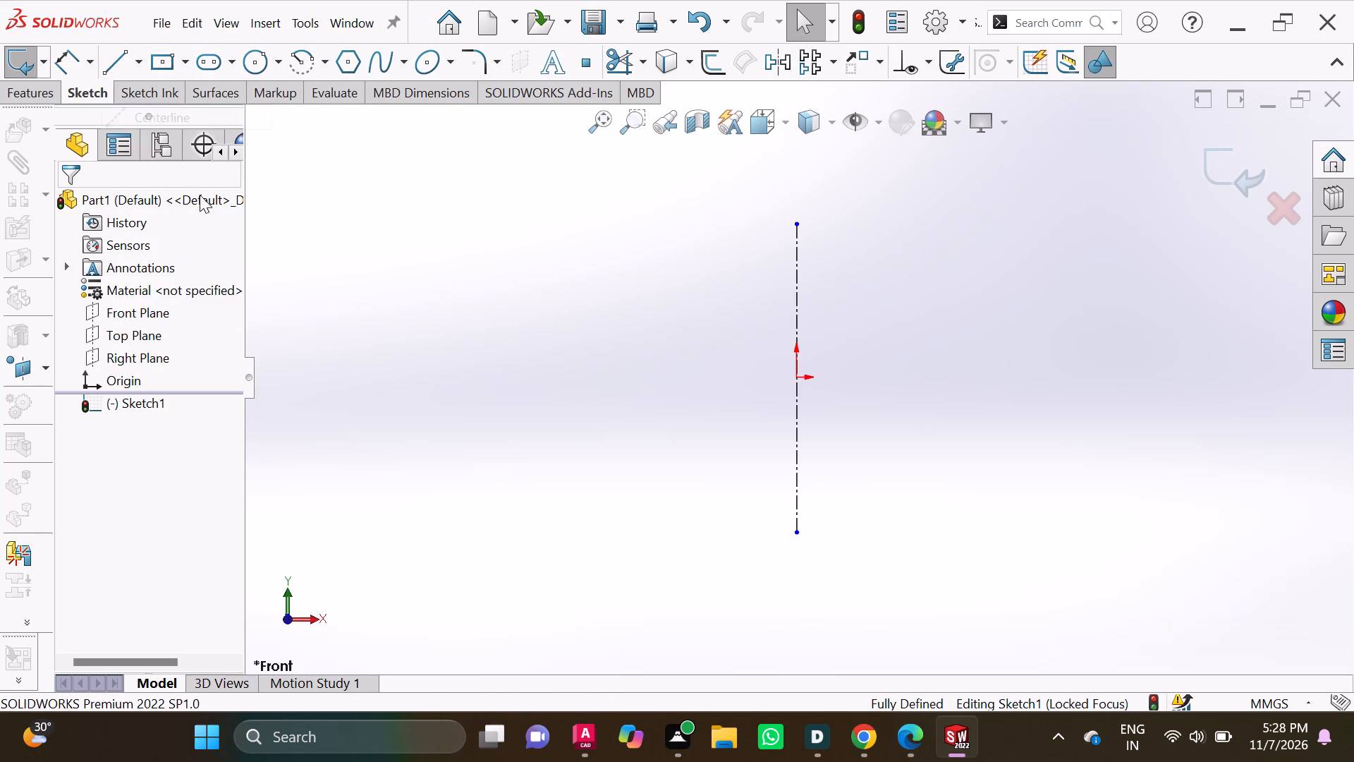
{"action": "left_click", "coordinate": [614, 375]}
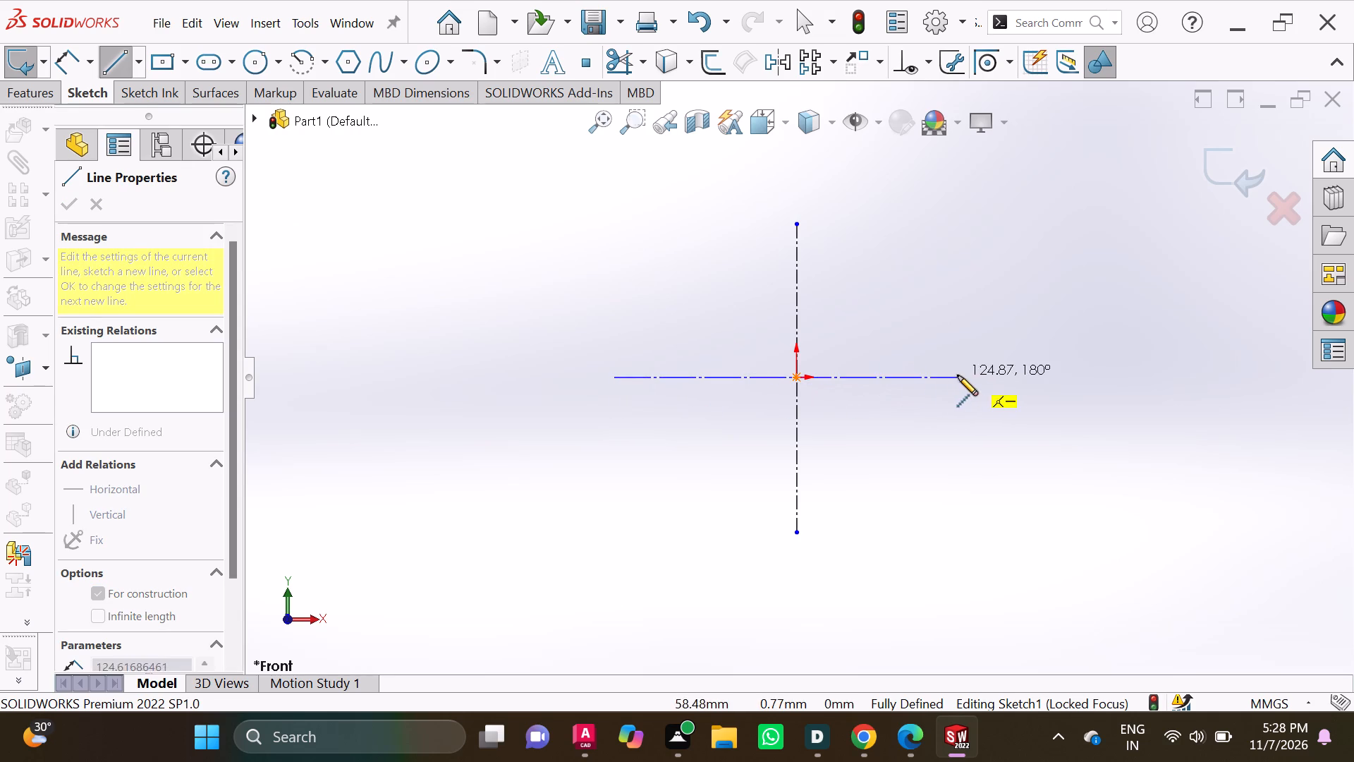
{"action": "left_click", "coordinate": [1039, 377]}
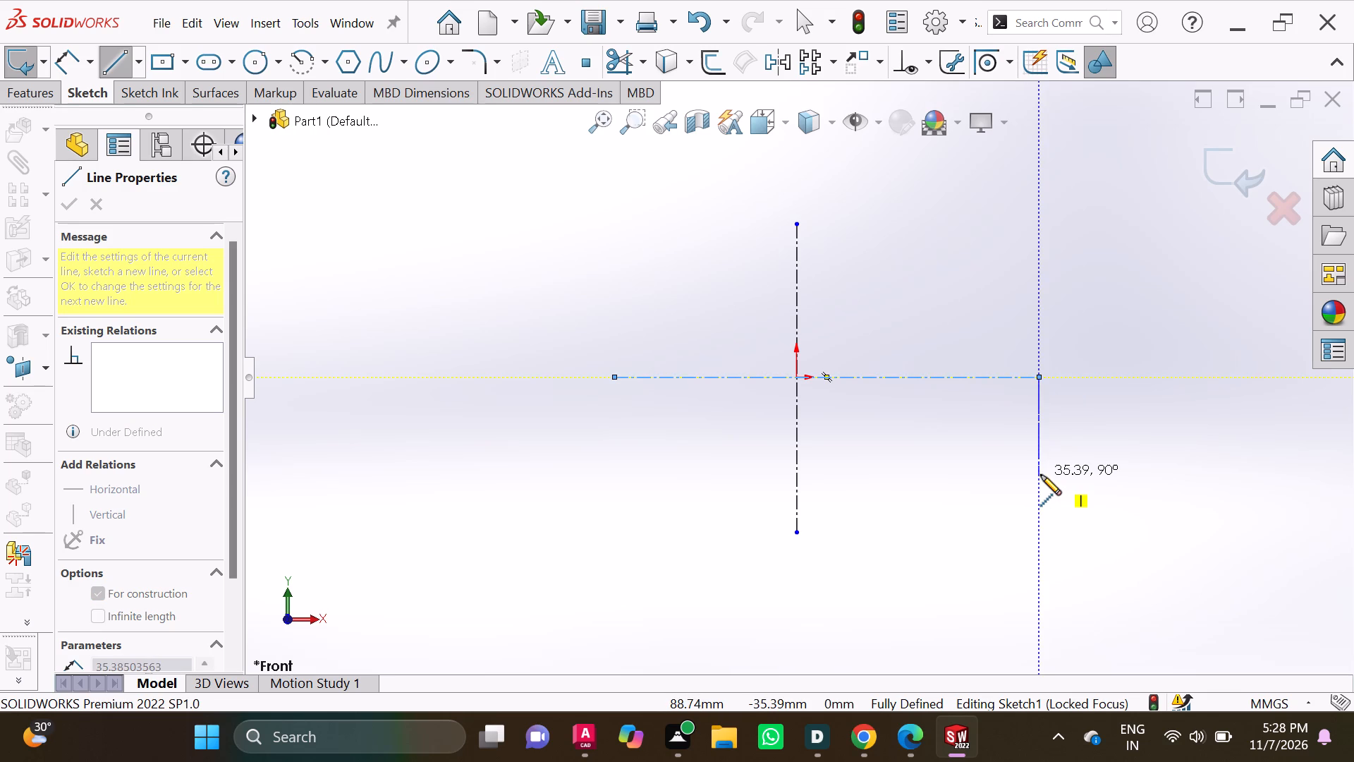
{"action": "key", "text": "Escape"}
{"action": "key", "text": "Escape"}
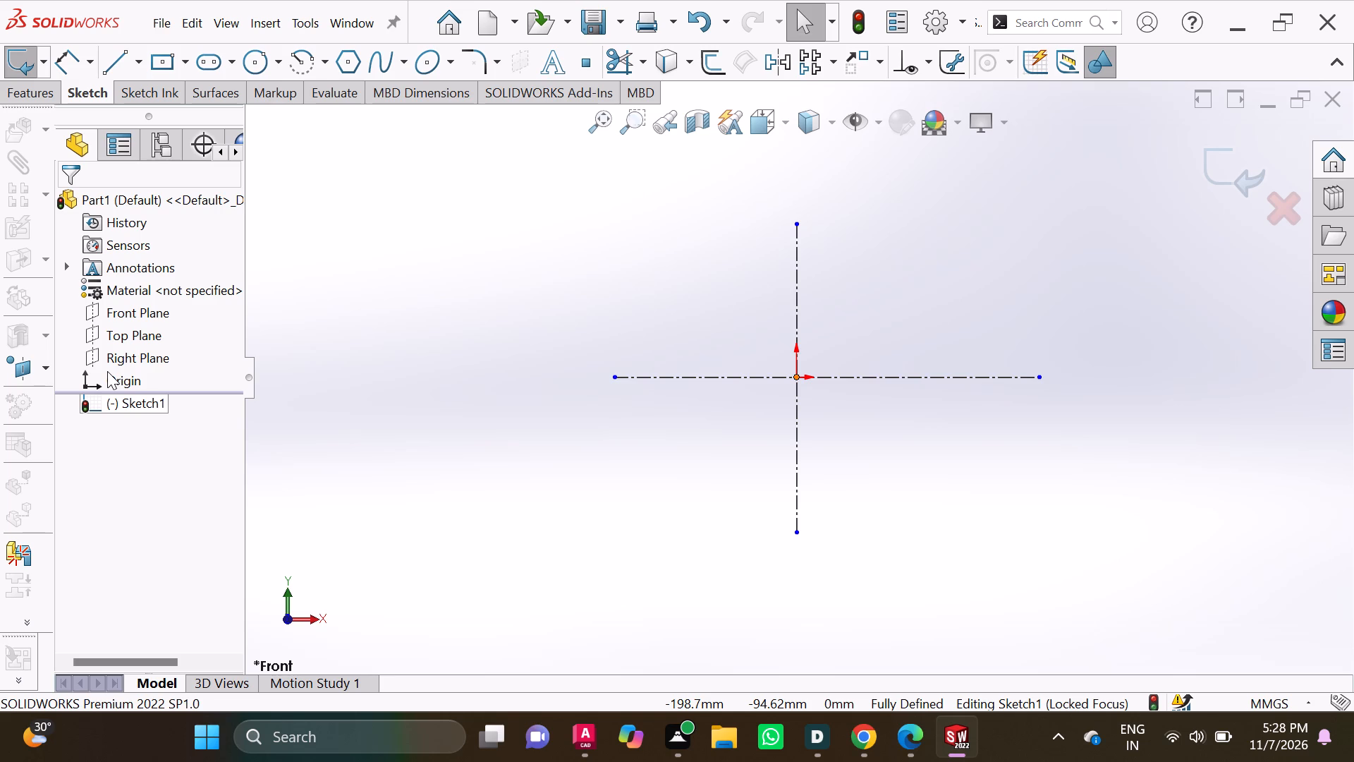
Draw a circle centred on the origin with a radius of about 29 mm.
{"action": "left_click", "coordinate": [282, 61]}
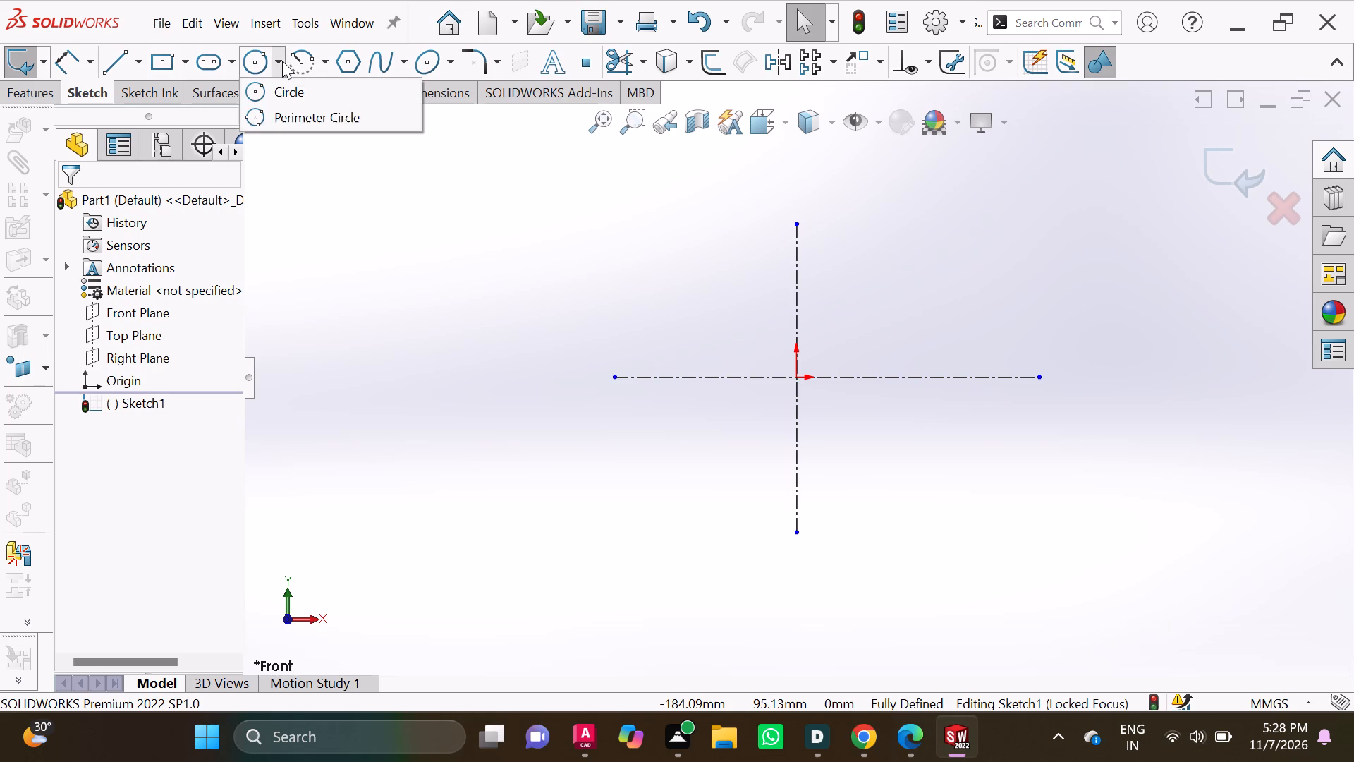
{"action": "left_click", "coordinate": [274, 95]}
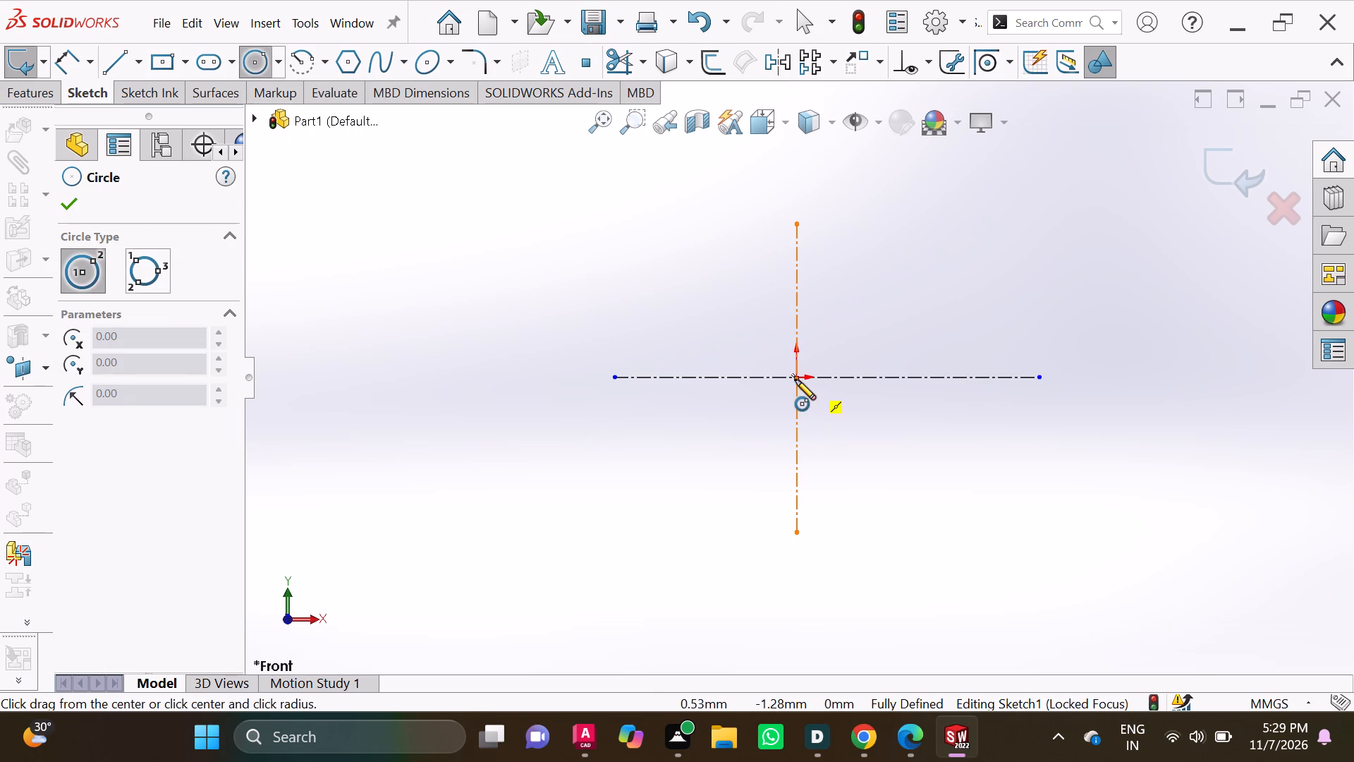
{"action": "left_click", "coordinate": [798, 375]}
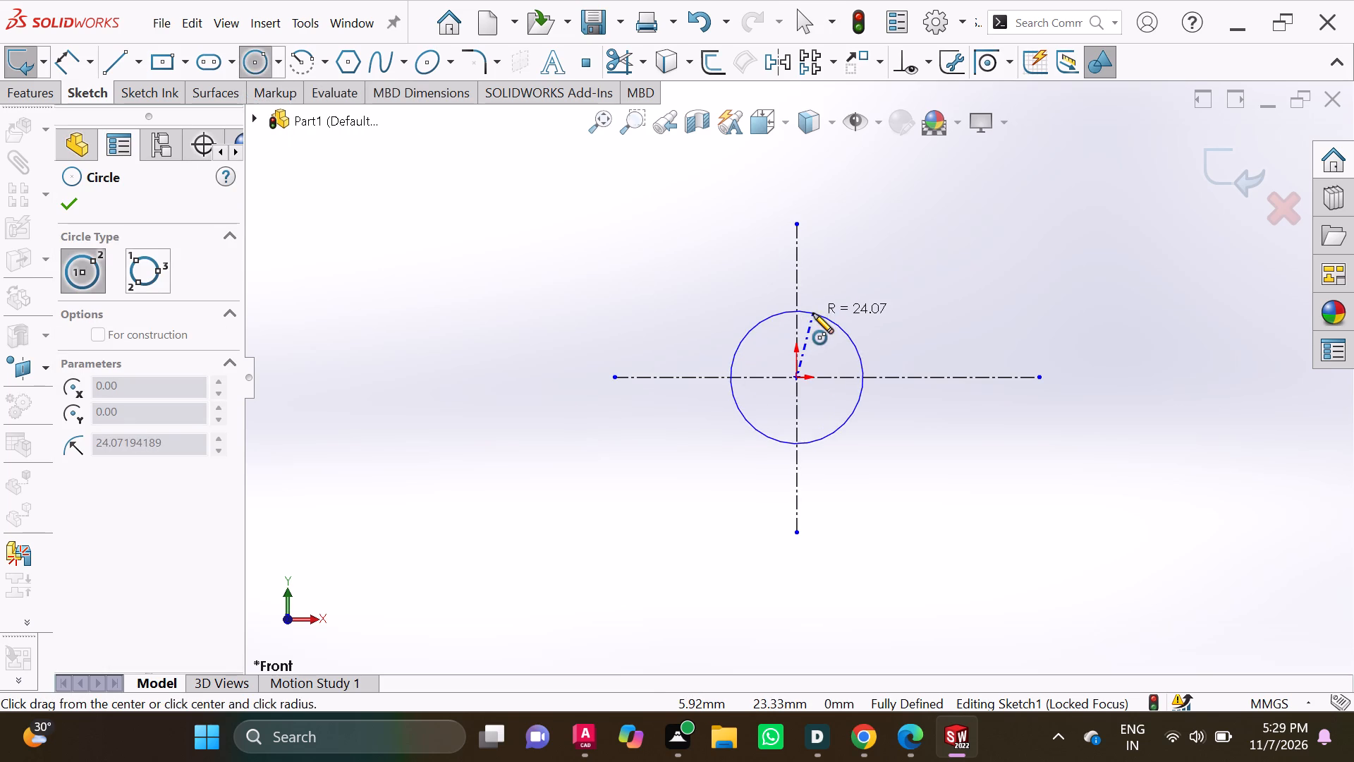
{"action": "left_click", "coordinate": [824, 301]}
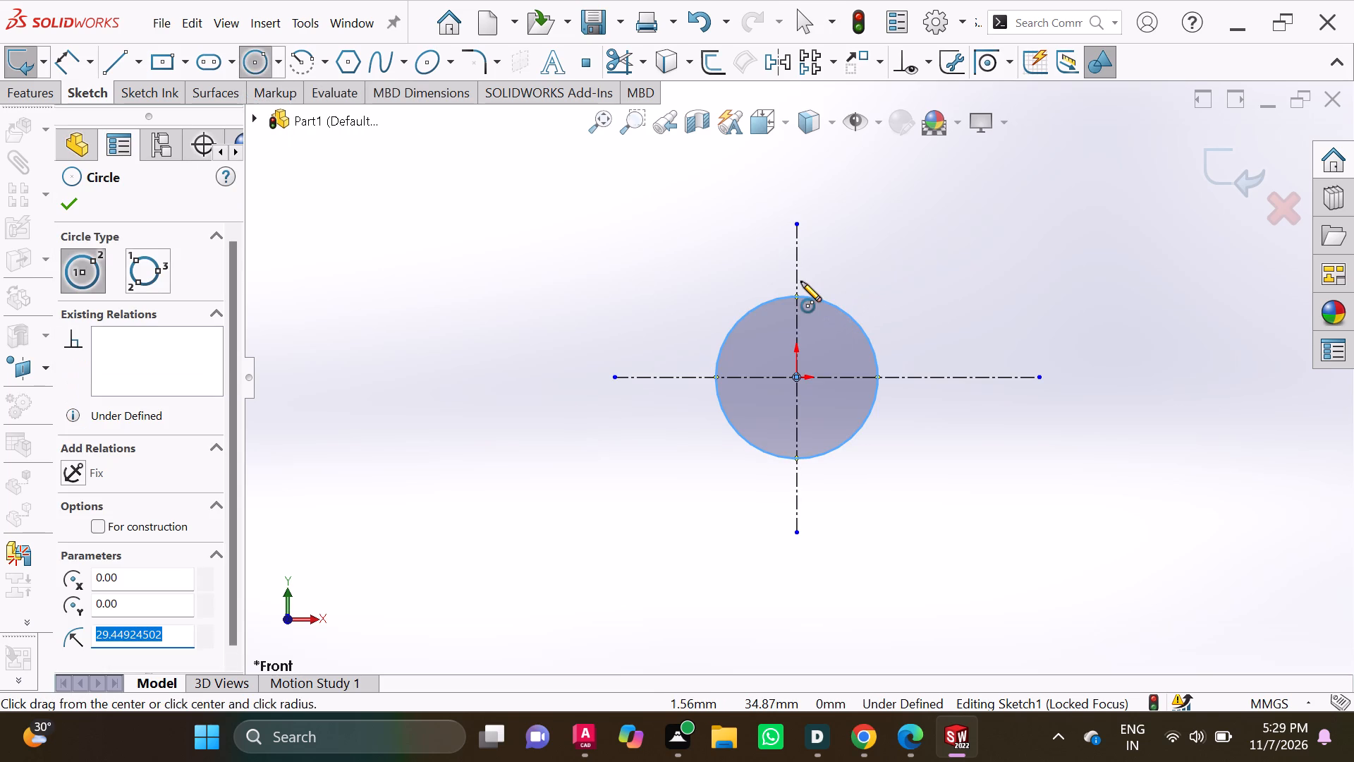
Dimension the circle's diameter and set it to 100 mm.
{"action": "left_click", "coordinate": [54, 60]}
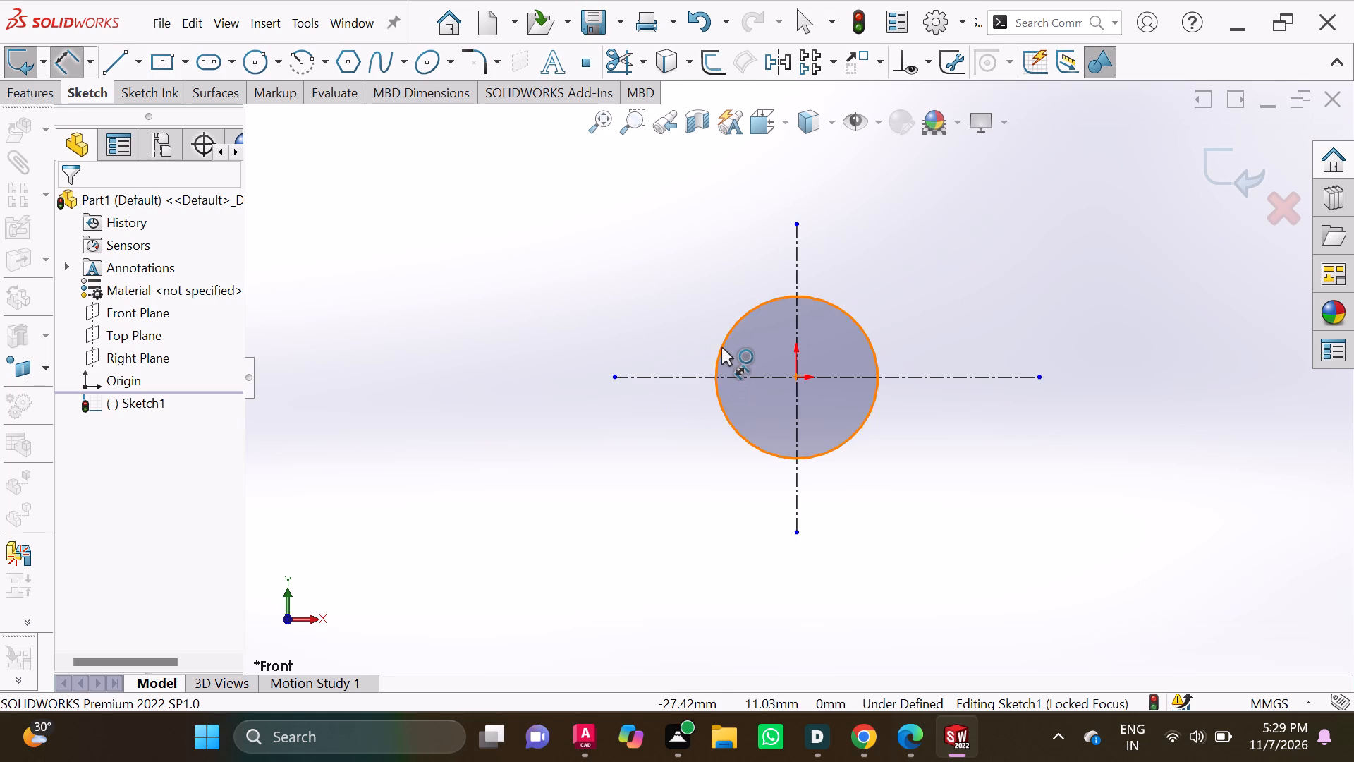
{"action": "left_click", "coordinate": [721, 347]}
{"action": "left_click", "coordinate": [559, 326]}
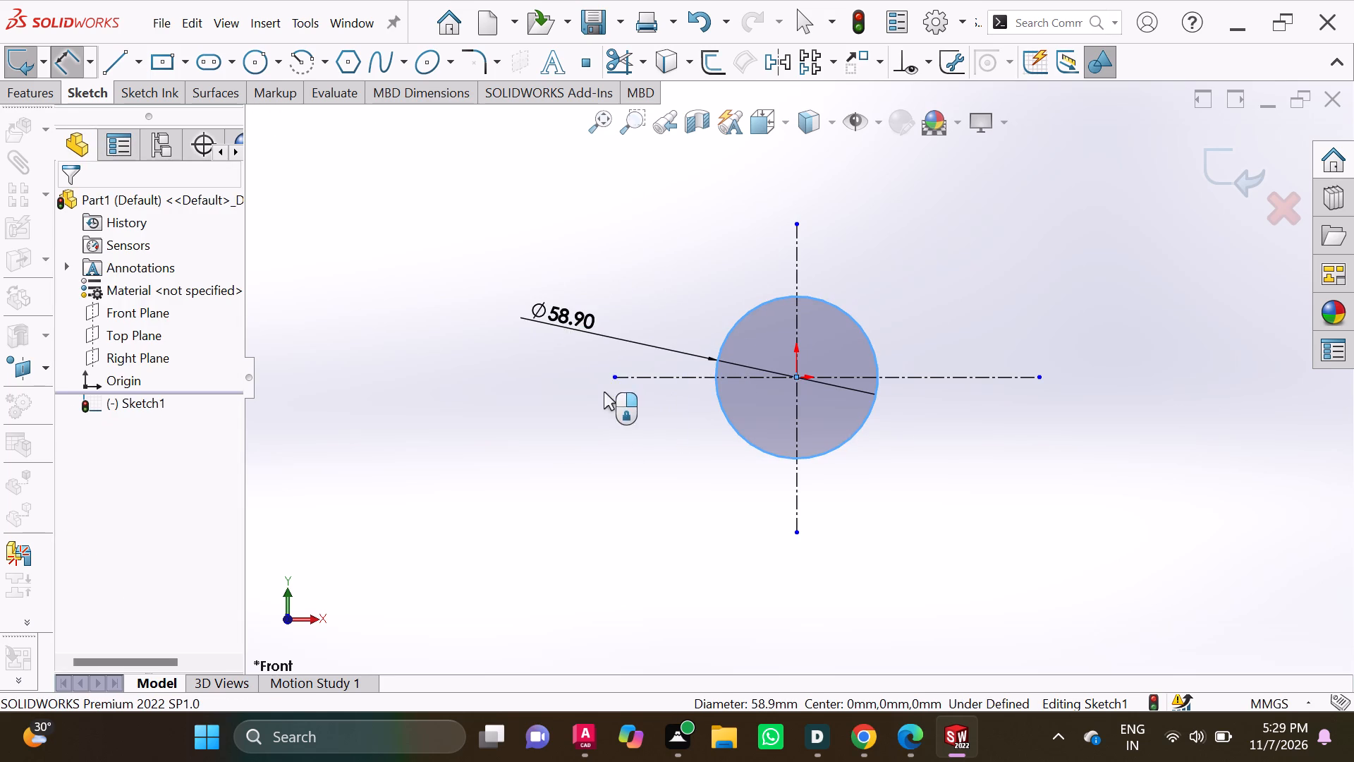
{"action": "key", "text": "1"}
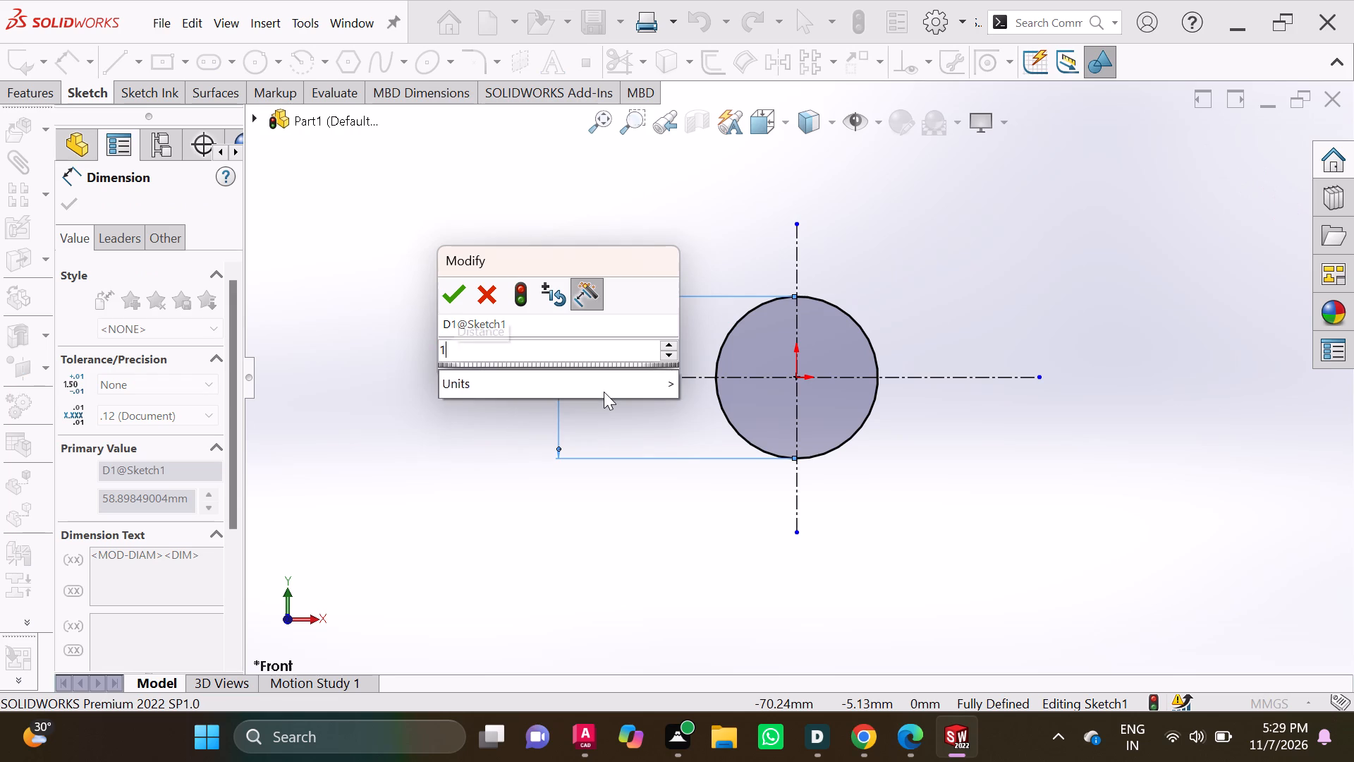
{"action": "type", "text": "00"}
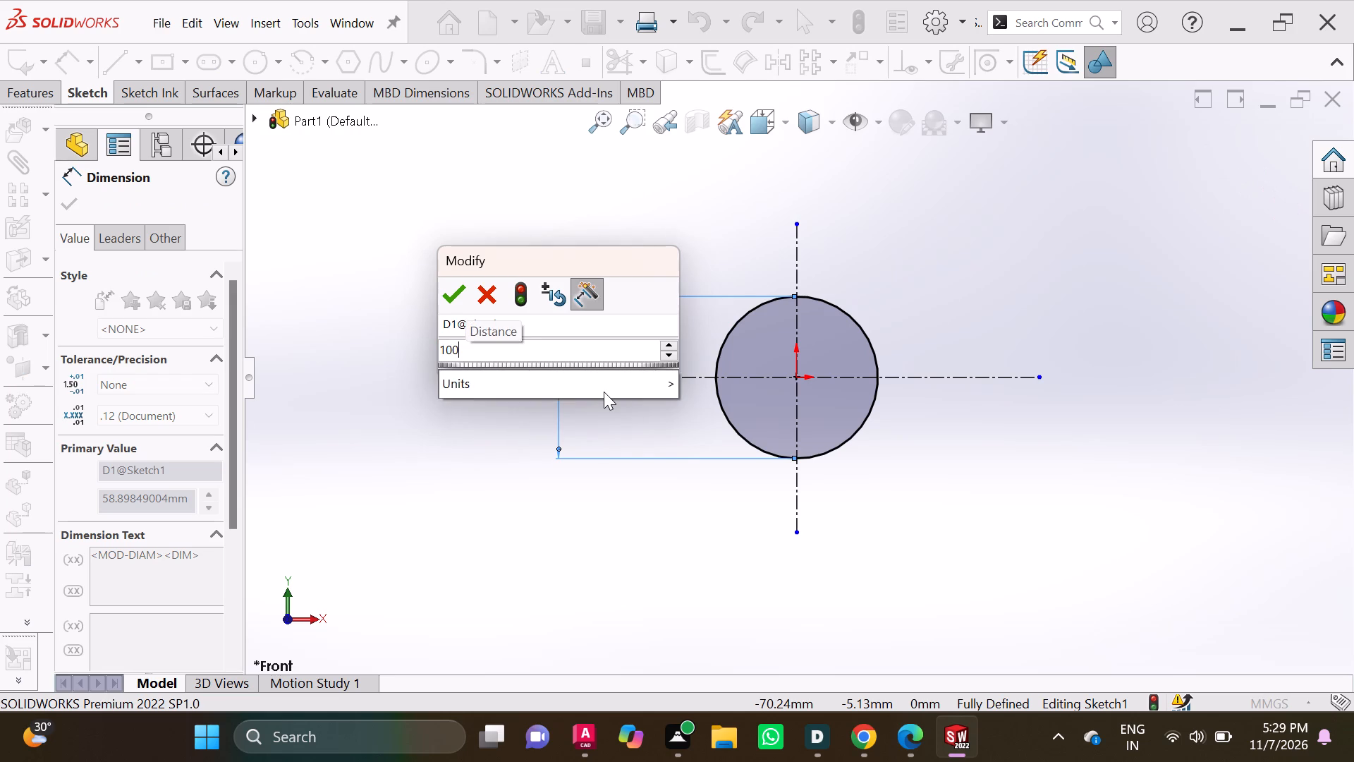
{"action": "key", "text": "Return"}
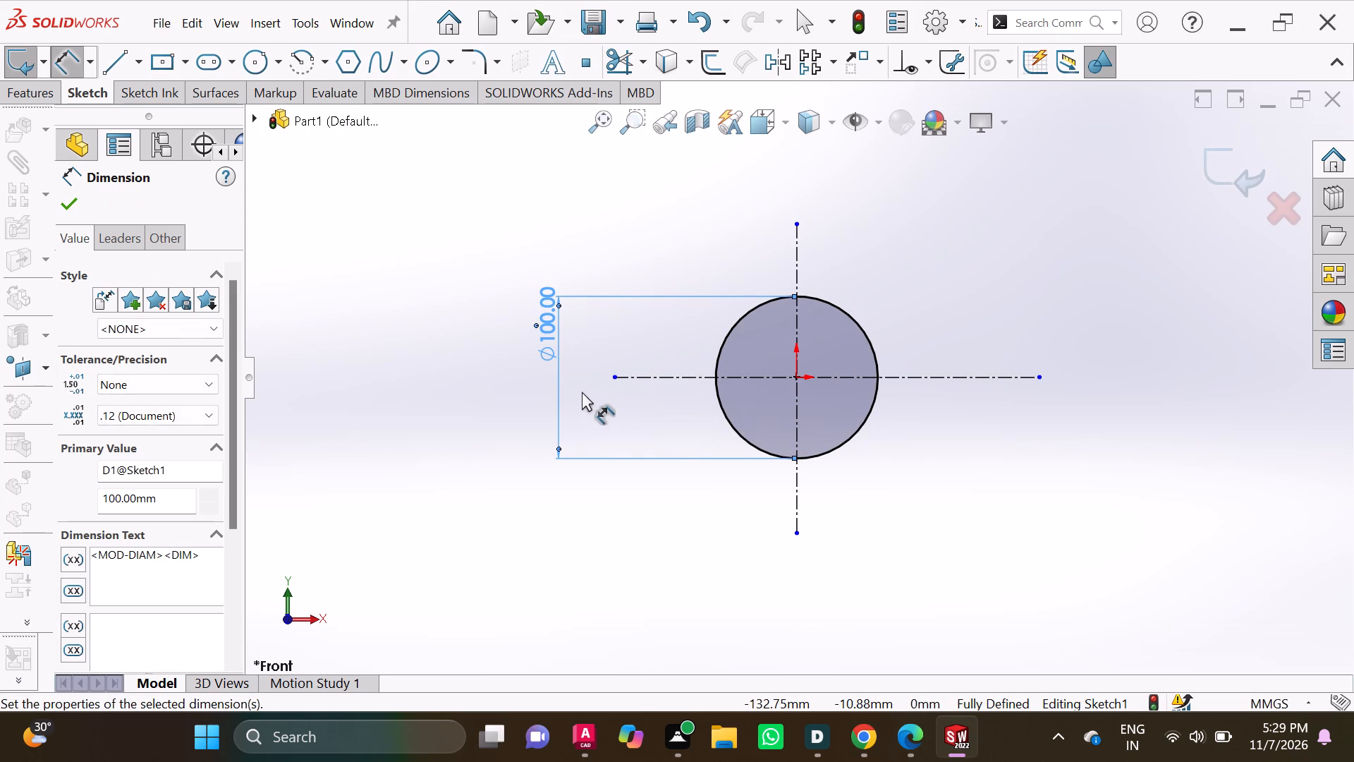
Extrude the 100 mm circle as a boss with a blind depth of 120 mm.
{"action": "left_click", "coordinate": [24, 96]}
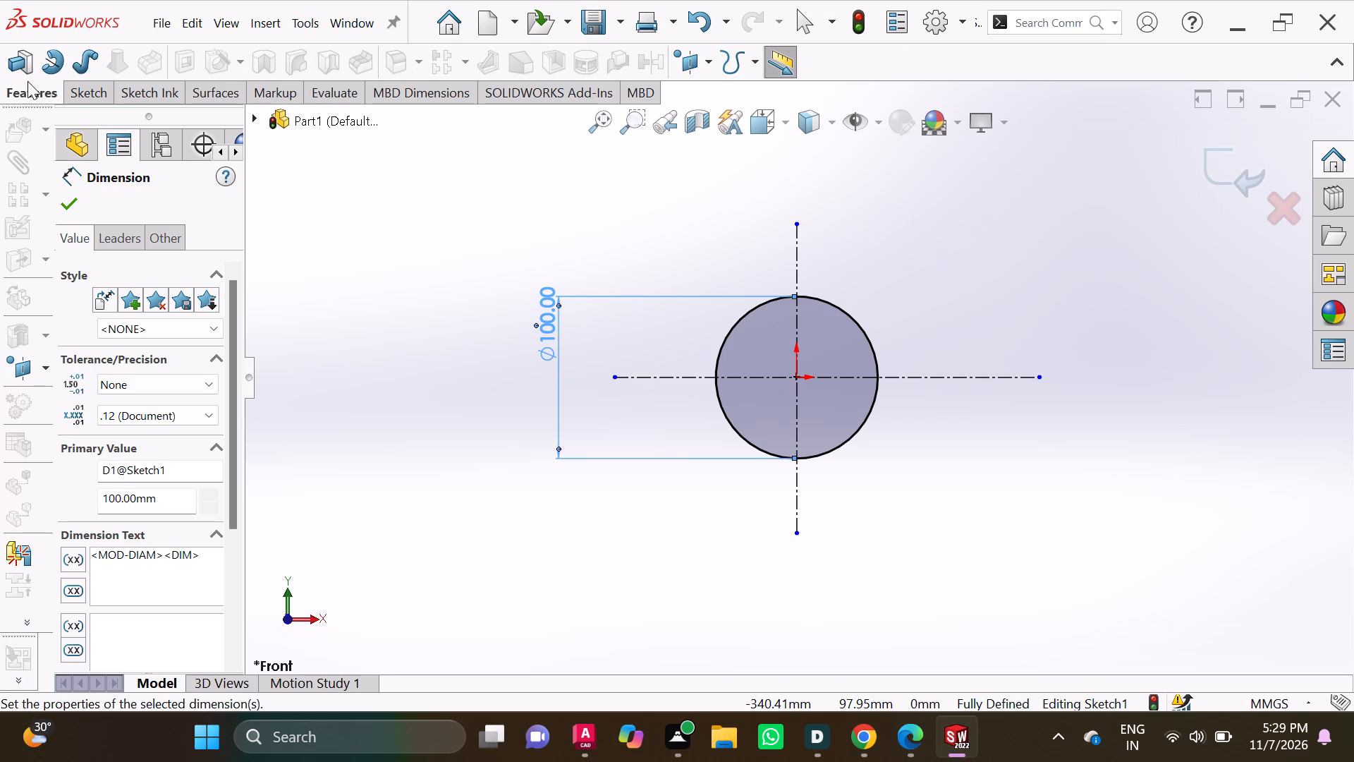
{"action": "left_click", "coordinate": [23, 61]}
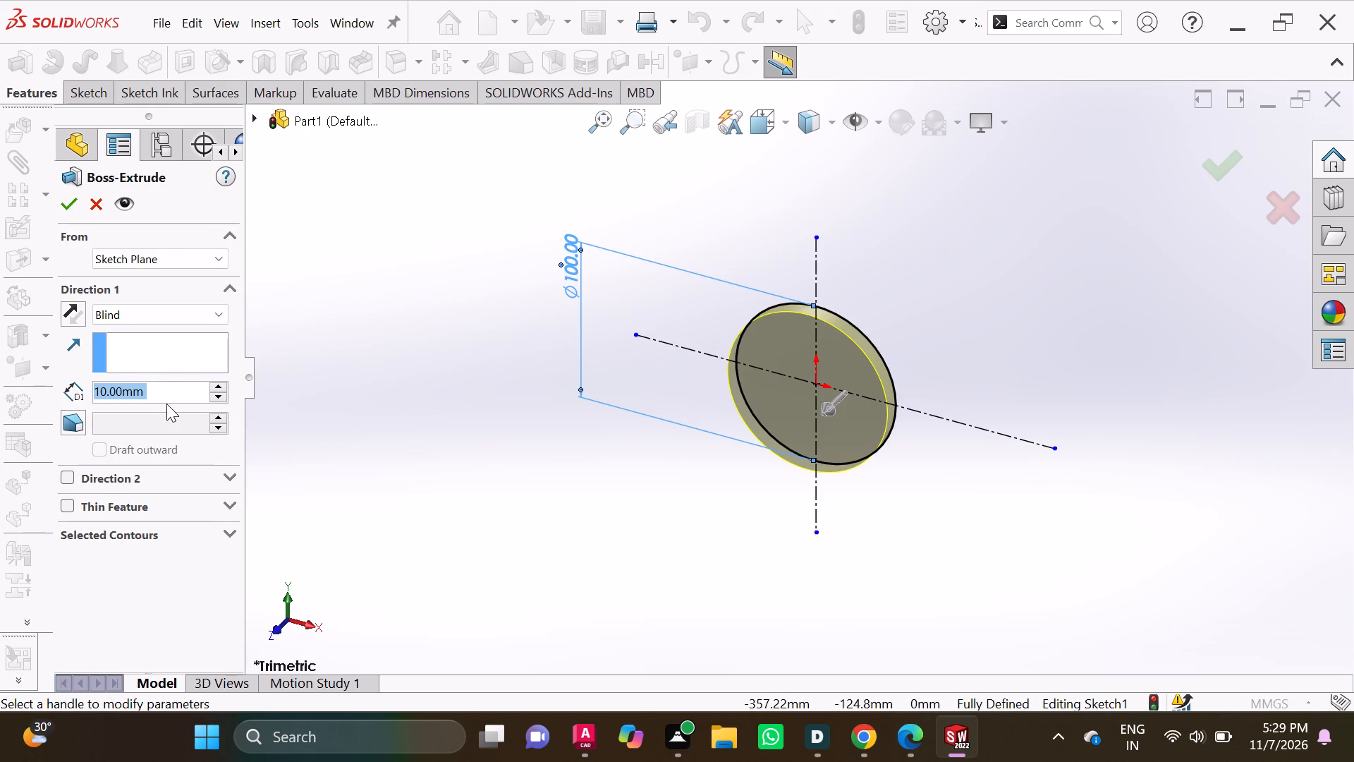
{"action": "key", "text": "BackSpace"}
{"action": "type", "text": "12"}
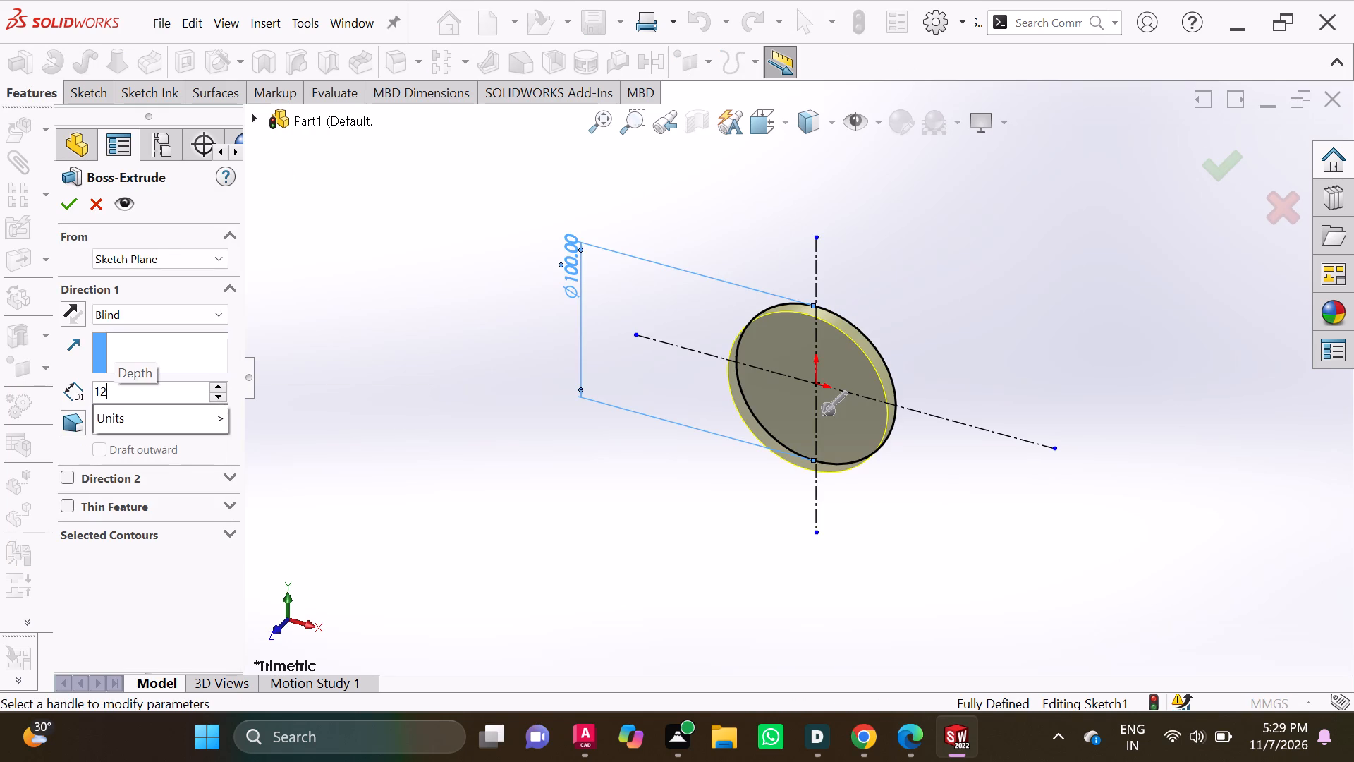
{"action": "key", "text": "0"}
{"action": "left_click", "coordinate": [63, 205]}
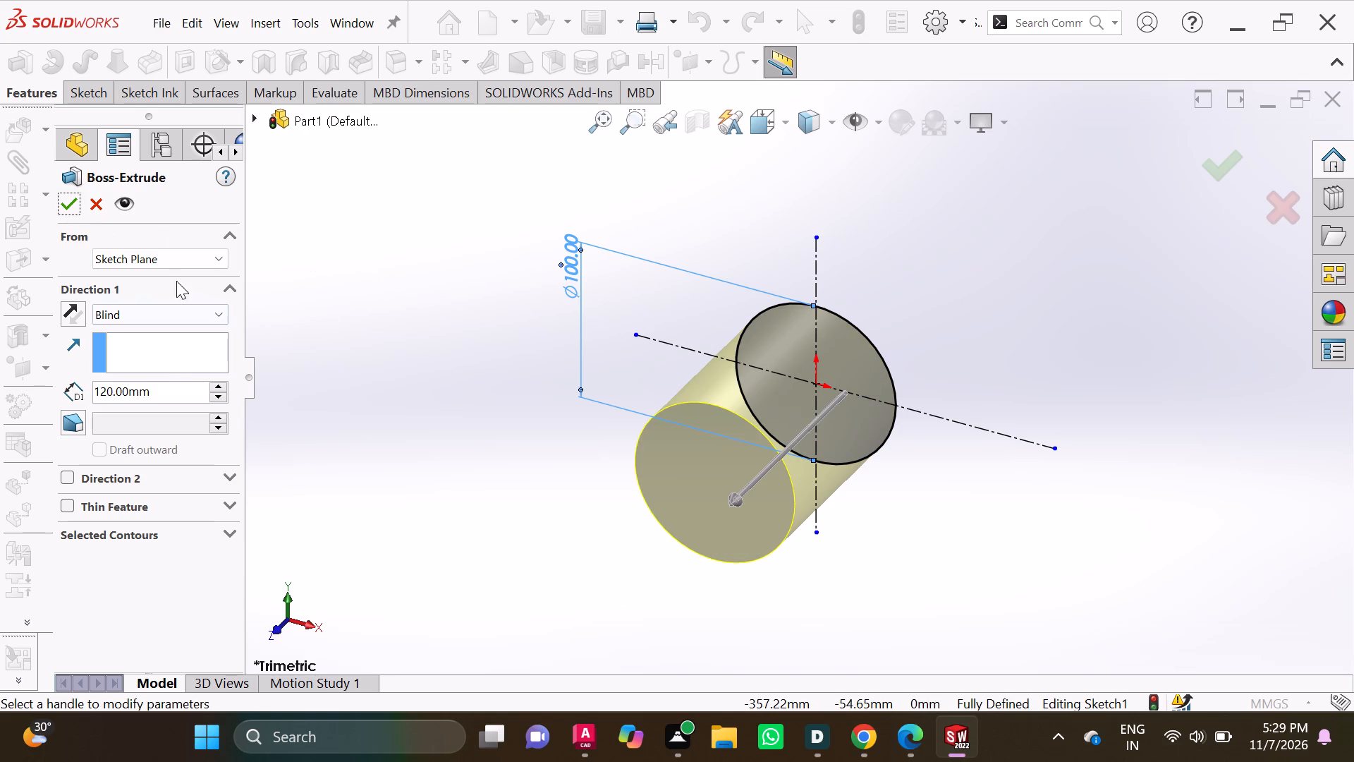
{"action": "left_click", "coordinate": [61, 206]}
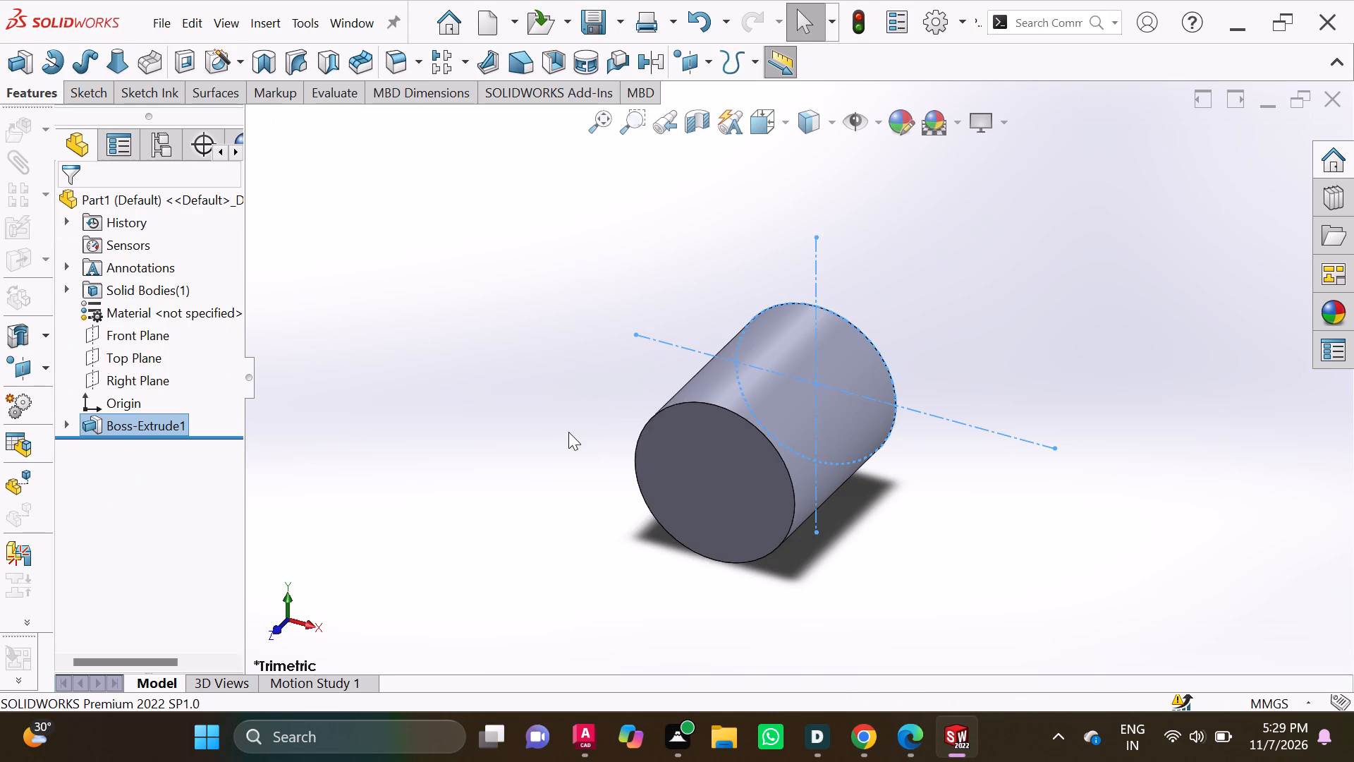
Start a circle sketch on the cylinder's front end face, viewed from the front.
{"action": "middle_click_drag", "start_coordinate": [779, 440], "coordinate": [786, 326]}
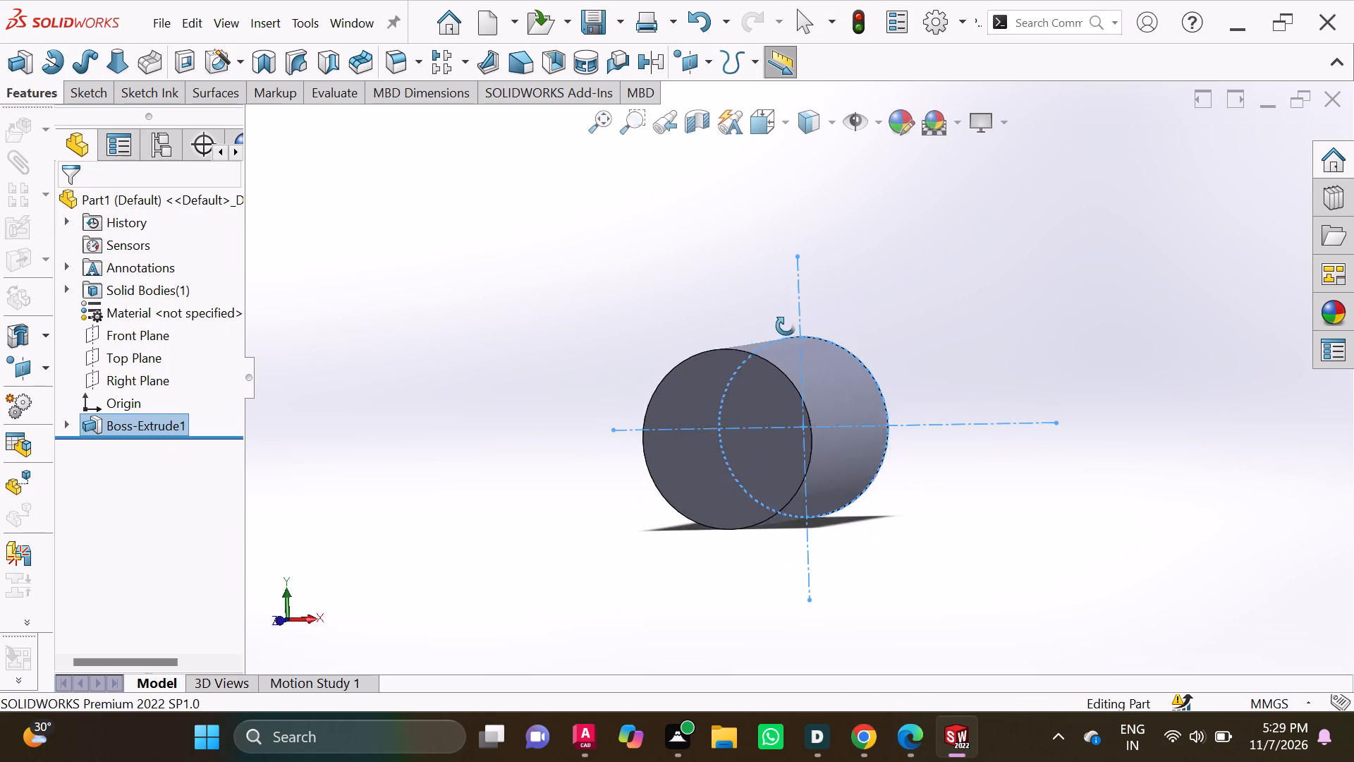
{"action": "middle_click_drag", "start_coordinate": [786, 326], "coordinate": [708, 320]}
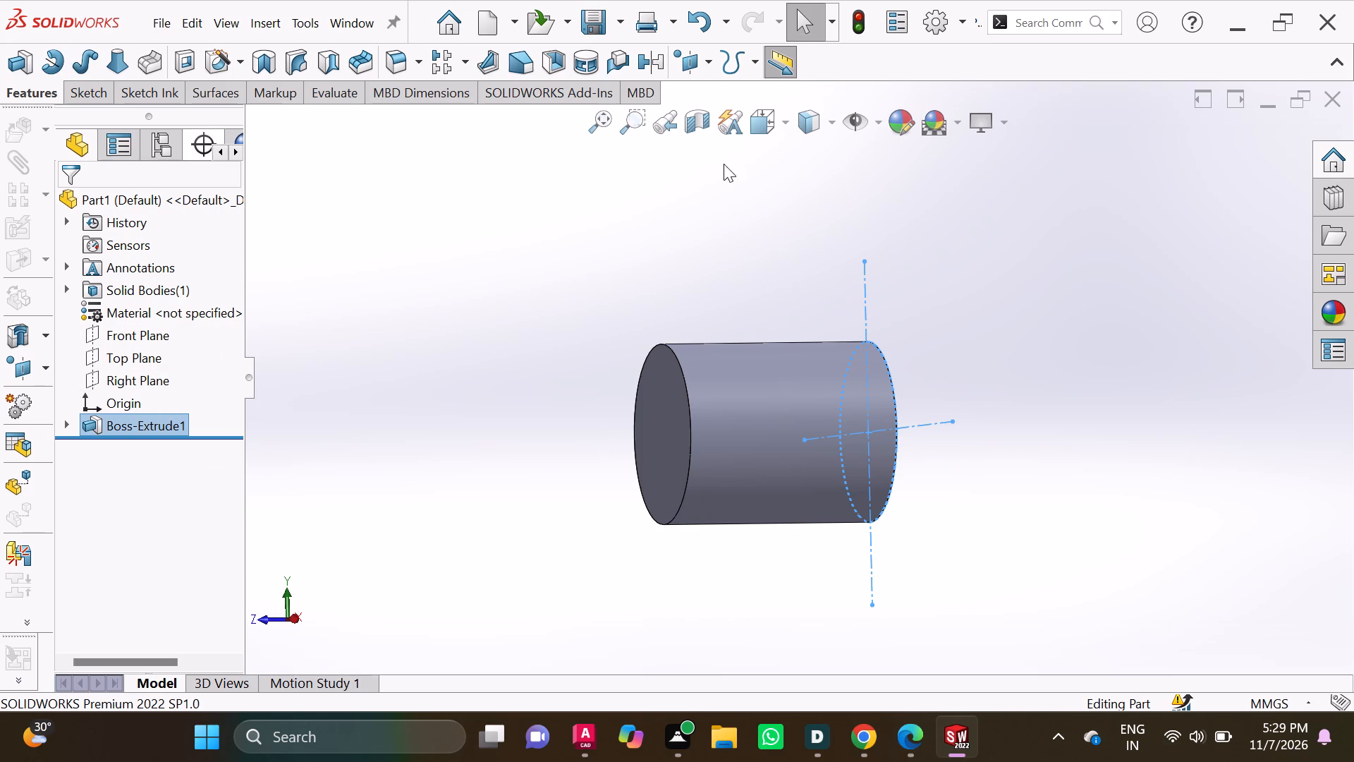
{"action": "left_click", "coordinate": [783, 128]}
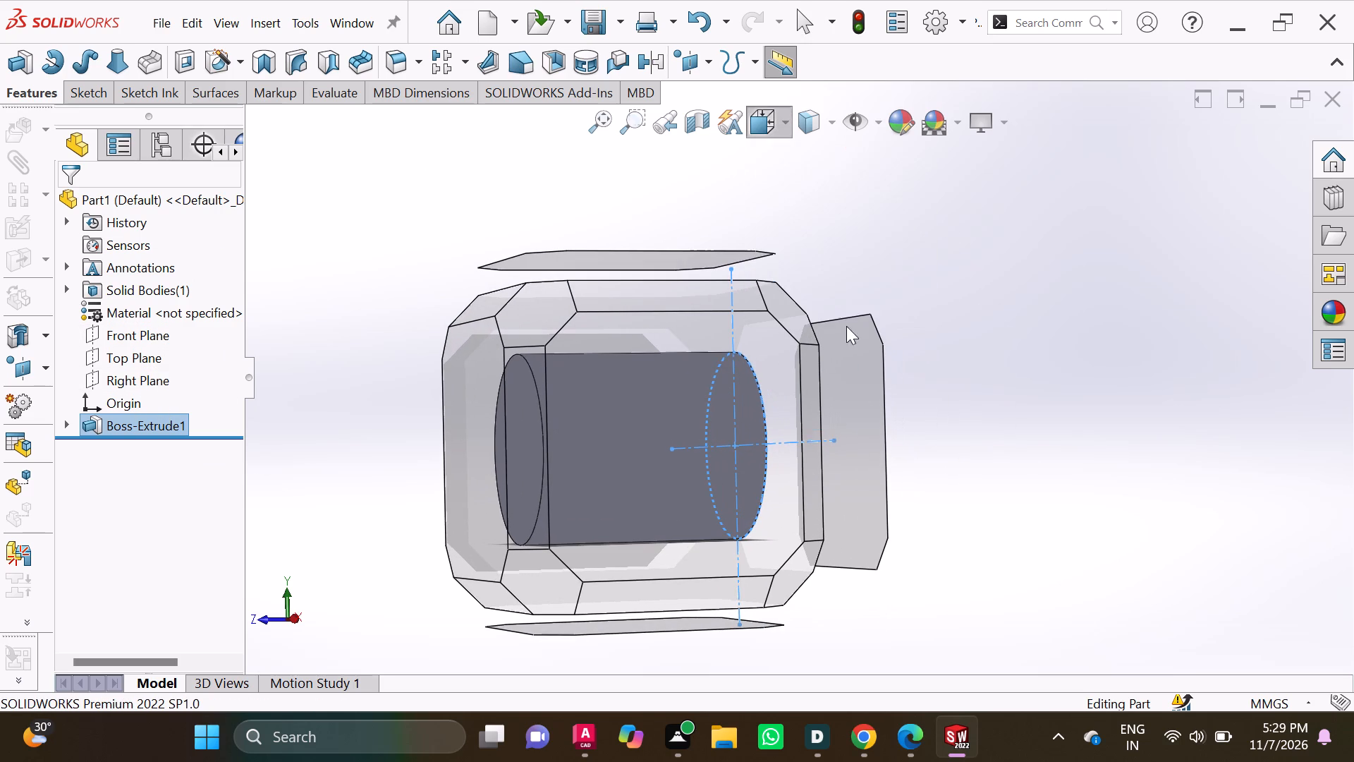
{"action": "left_click", "coordinate": [783, 132]}
{"action": "left_click", "coordinate": [904, 255]}
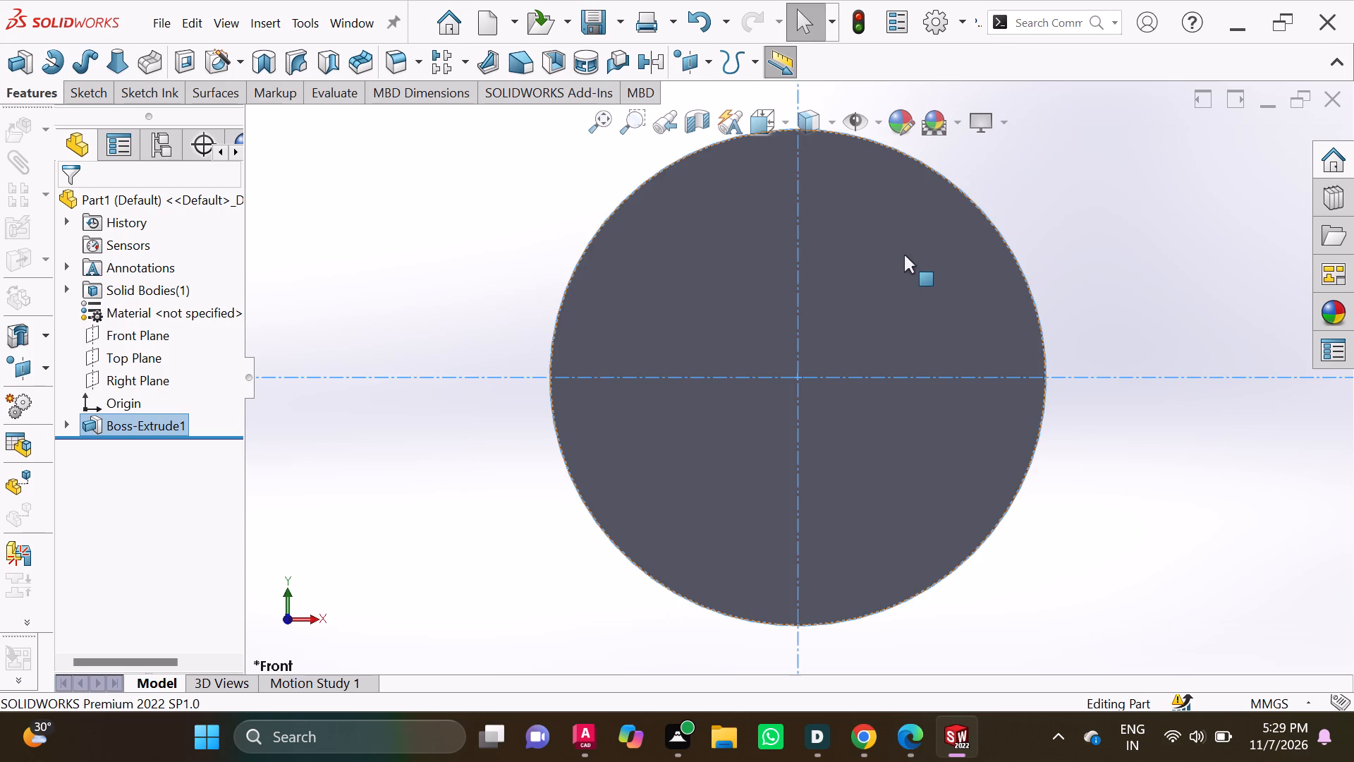
{"action": "left_click", "coordinate": [93, 92]}
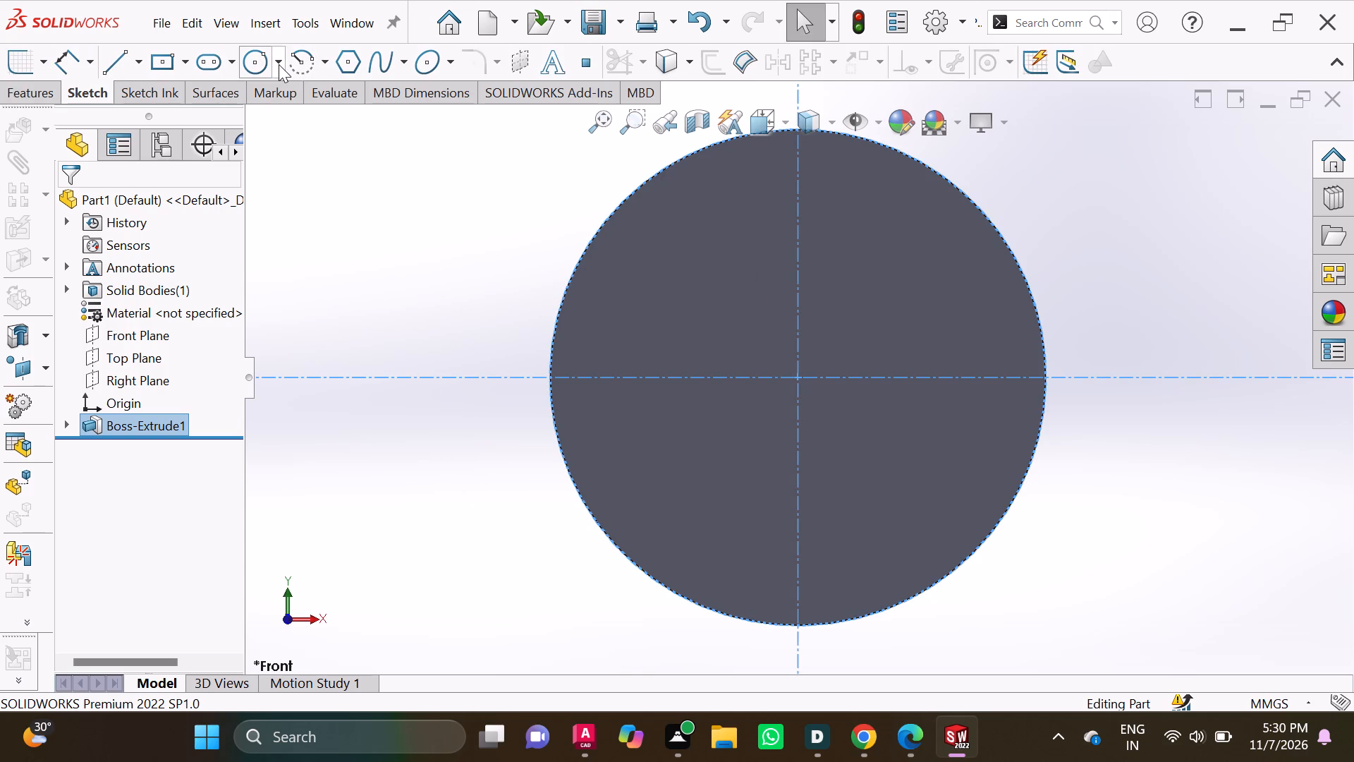
{"action": "left_click", "coordinate": [279, 64]}
{"action": "left_click", "coordinate": [283, 92]}
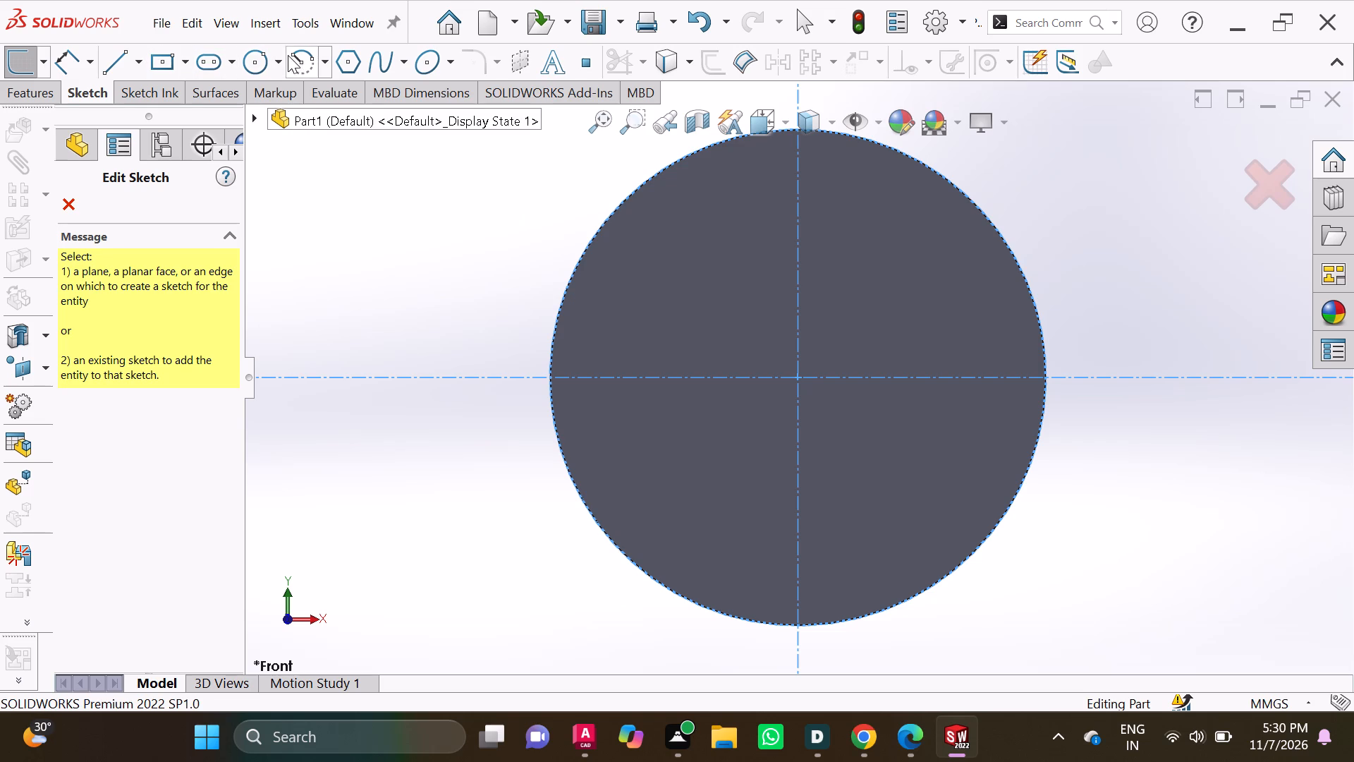
{"action": "left_click", "coordinate": [662, 267]}
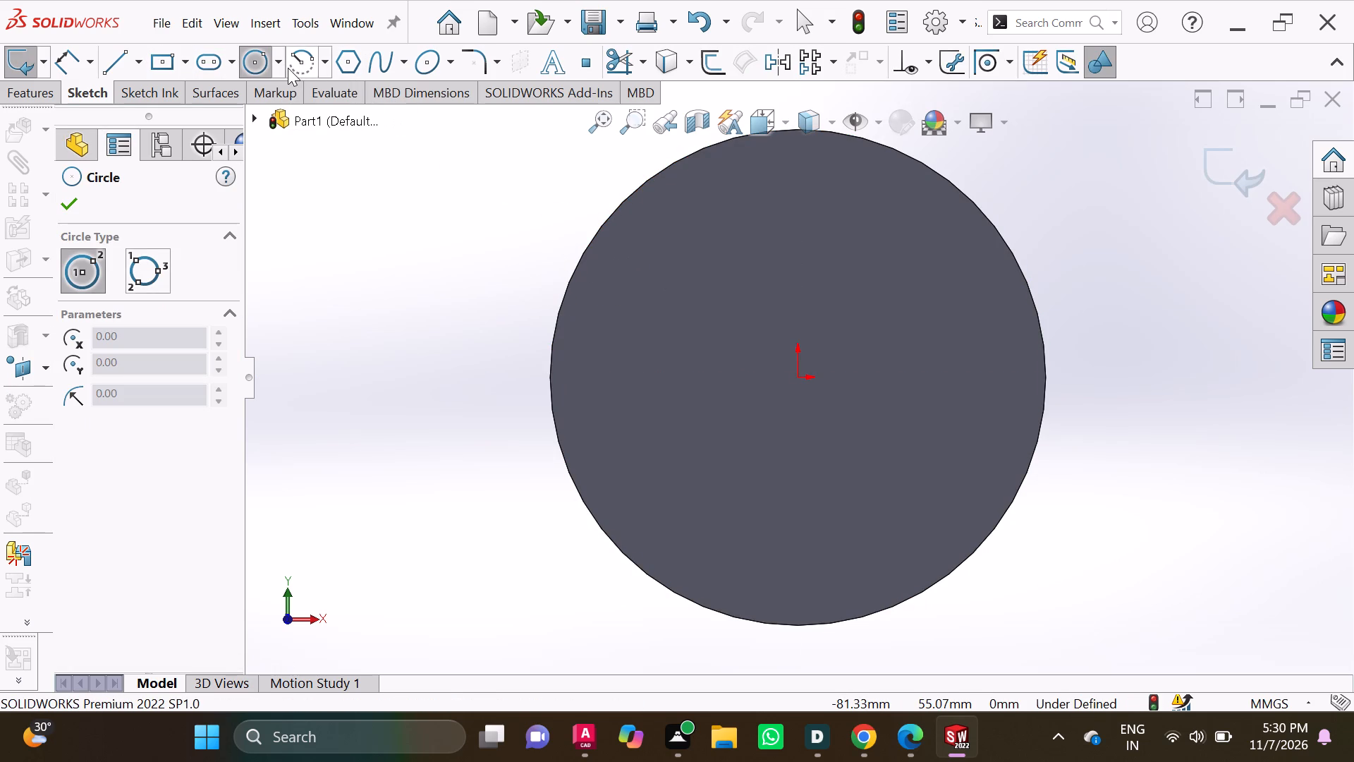
Draw a circle centred on the origin with a radius of about 16 mm on the cylinder's front face.
{"action": "left_click", "coordinate": [272, 61]}
{"action": "left_click", "coordinate": [283, 104]}
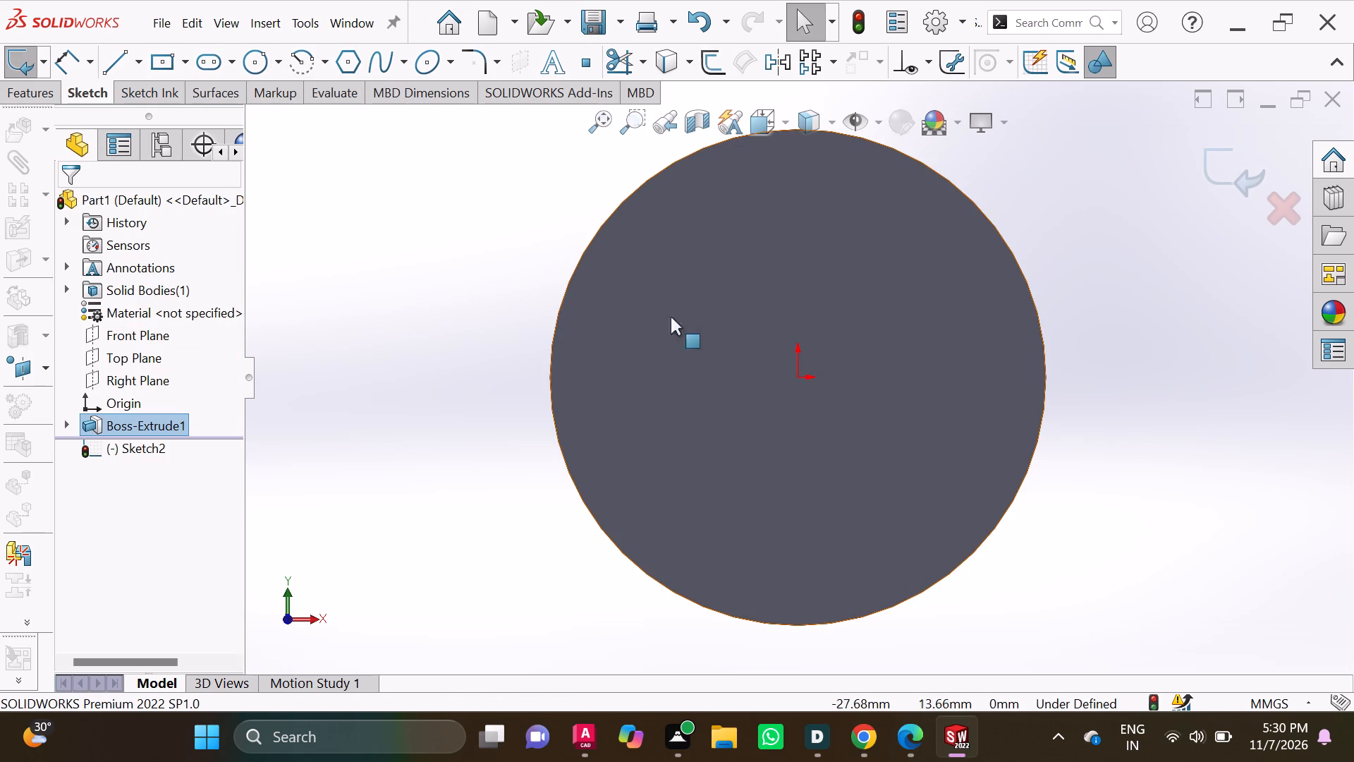
{"action": "left_click", "coordinate": [693, 332]}
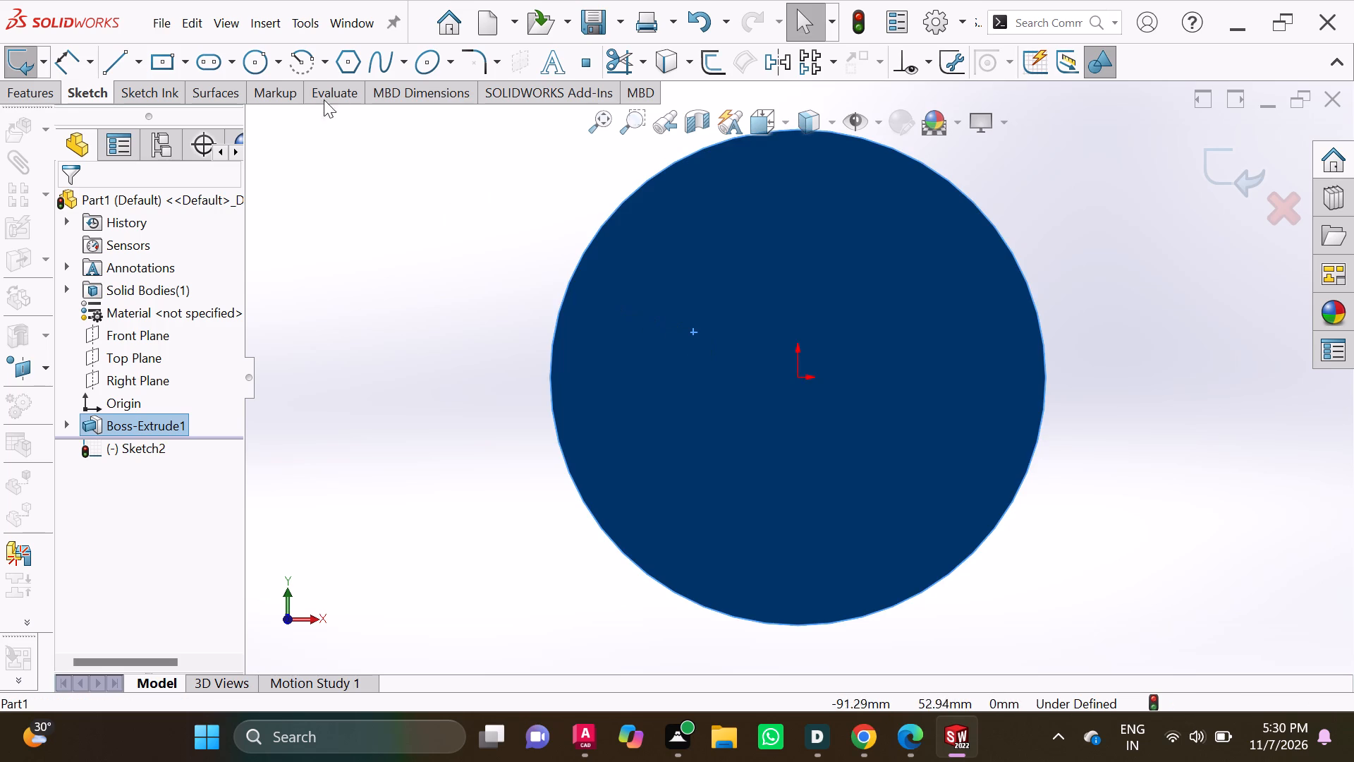
{"action": "left_click", "coordinate": [275, 59]}
{"action": "left_click", "coordinate": [295, 92]}
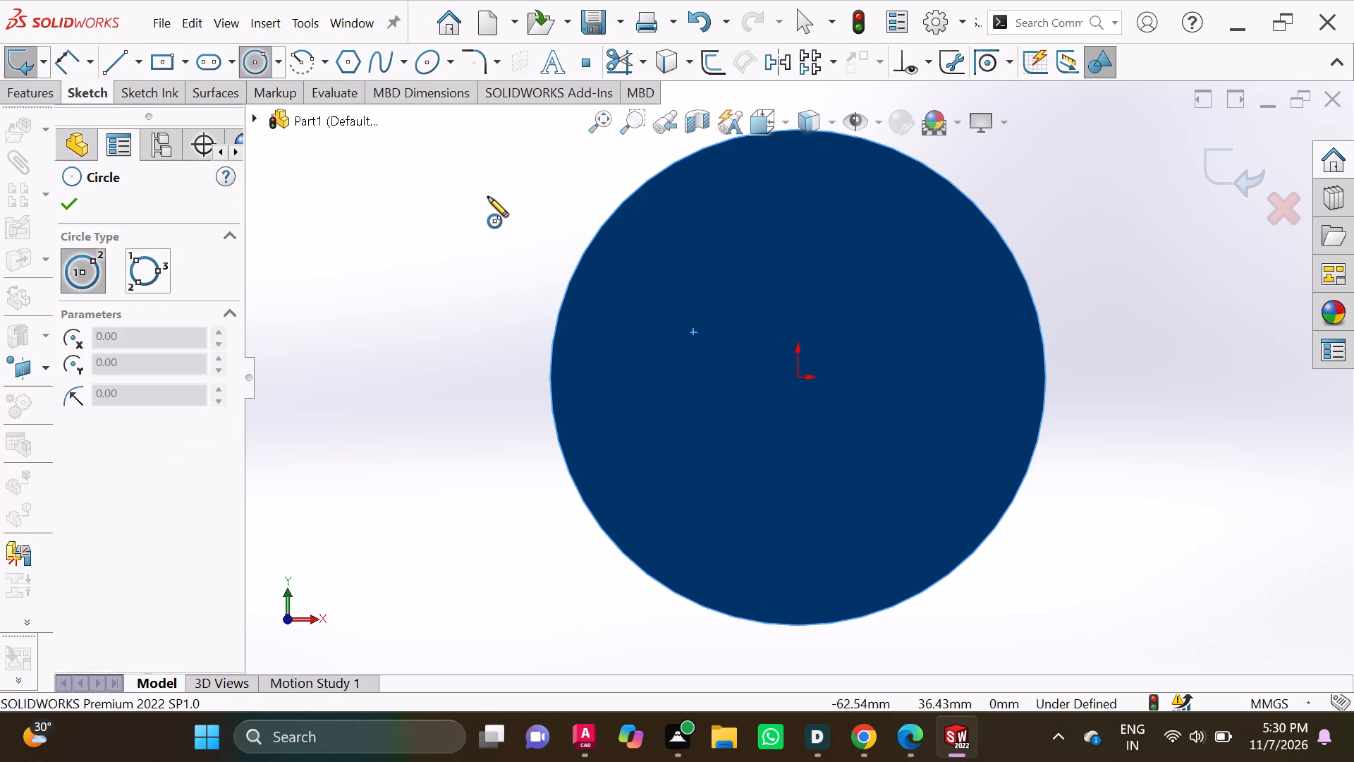
{"action": "double_click", "coordinate": [800, 377]}
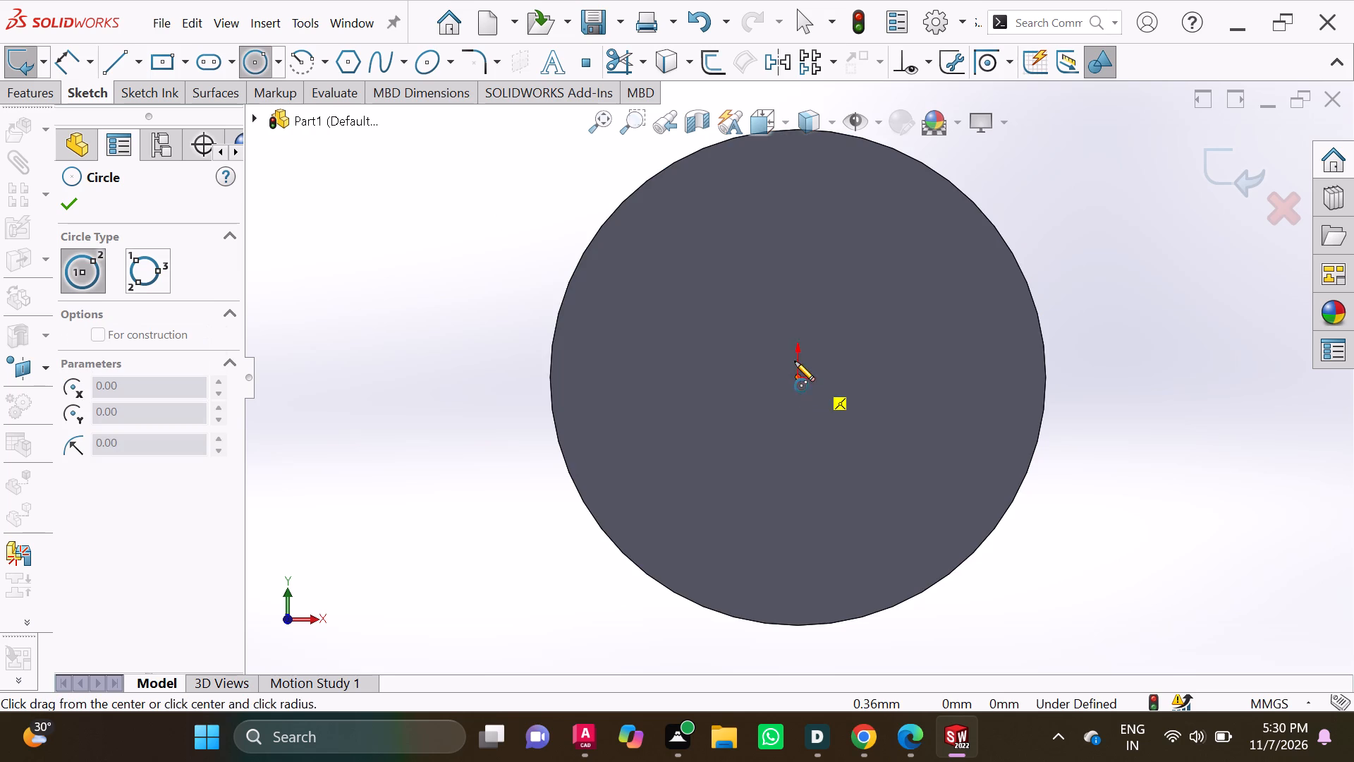
{"action": "left_click", "coordinate": [798, 377]}
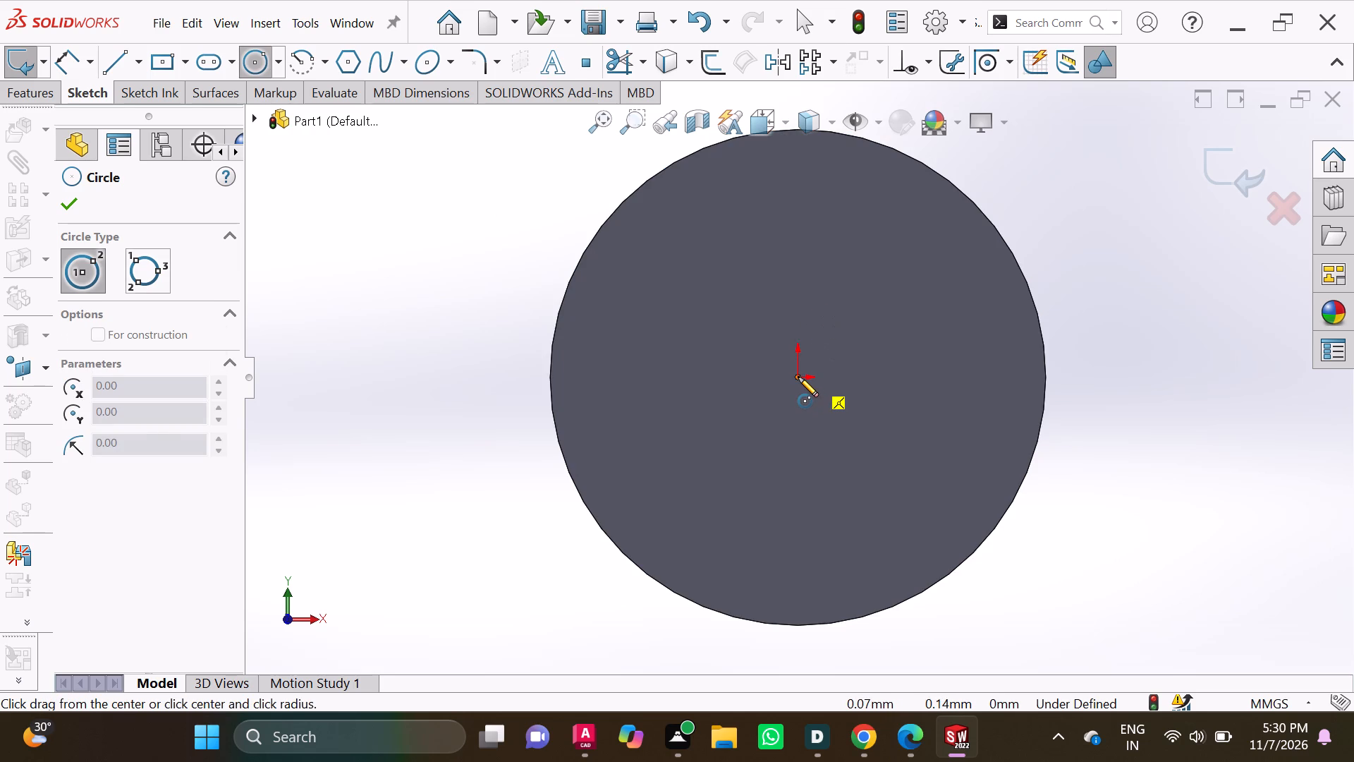
{"action": "left_click", "coordinate": [829, 306]}
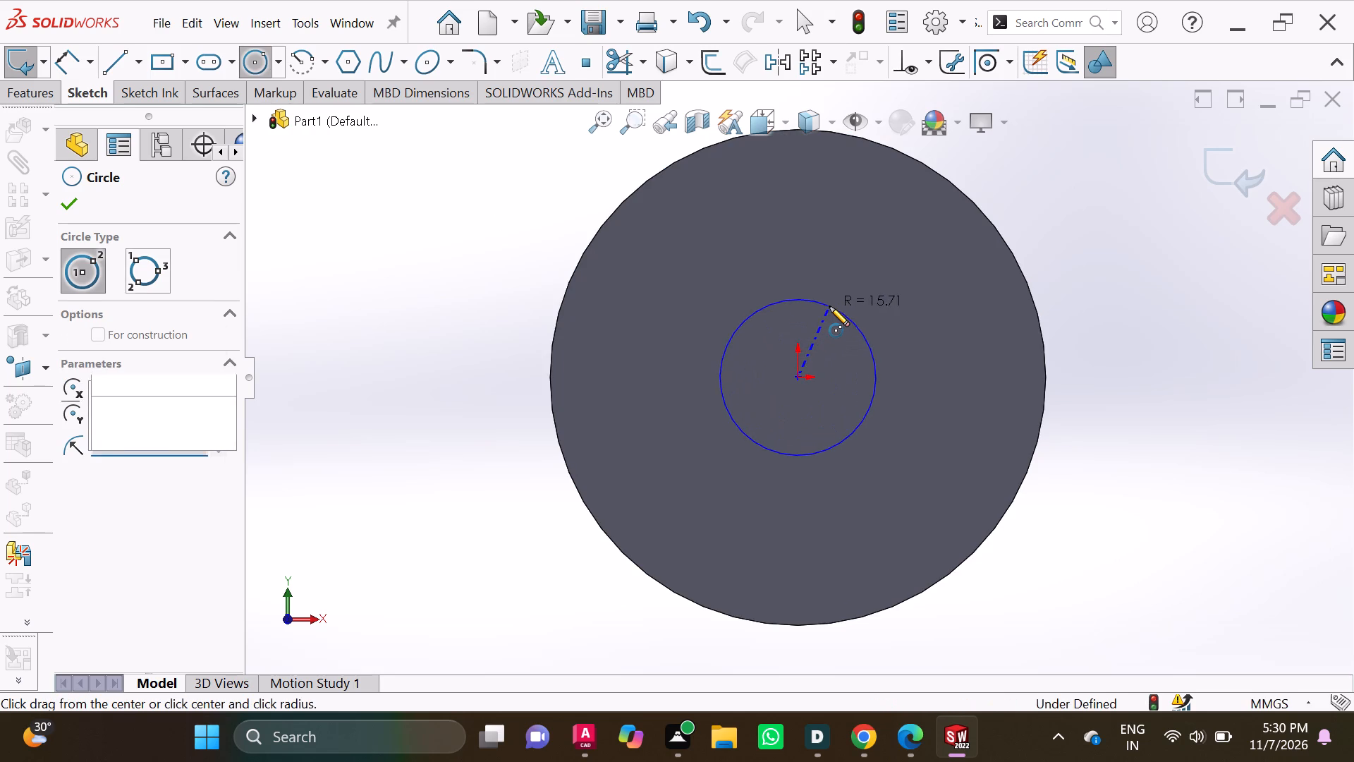
Dimension the new circle's diameter and set it to 60 mm.
{"action": "left_click", "coordinate": [72, 53]}
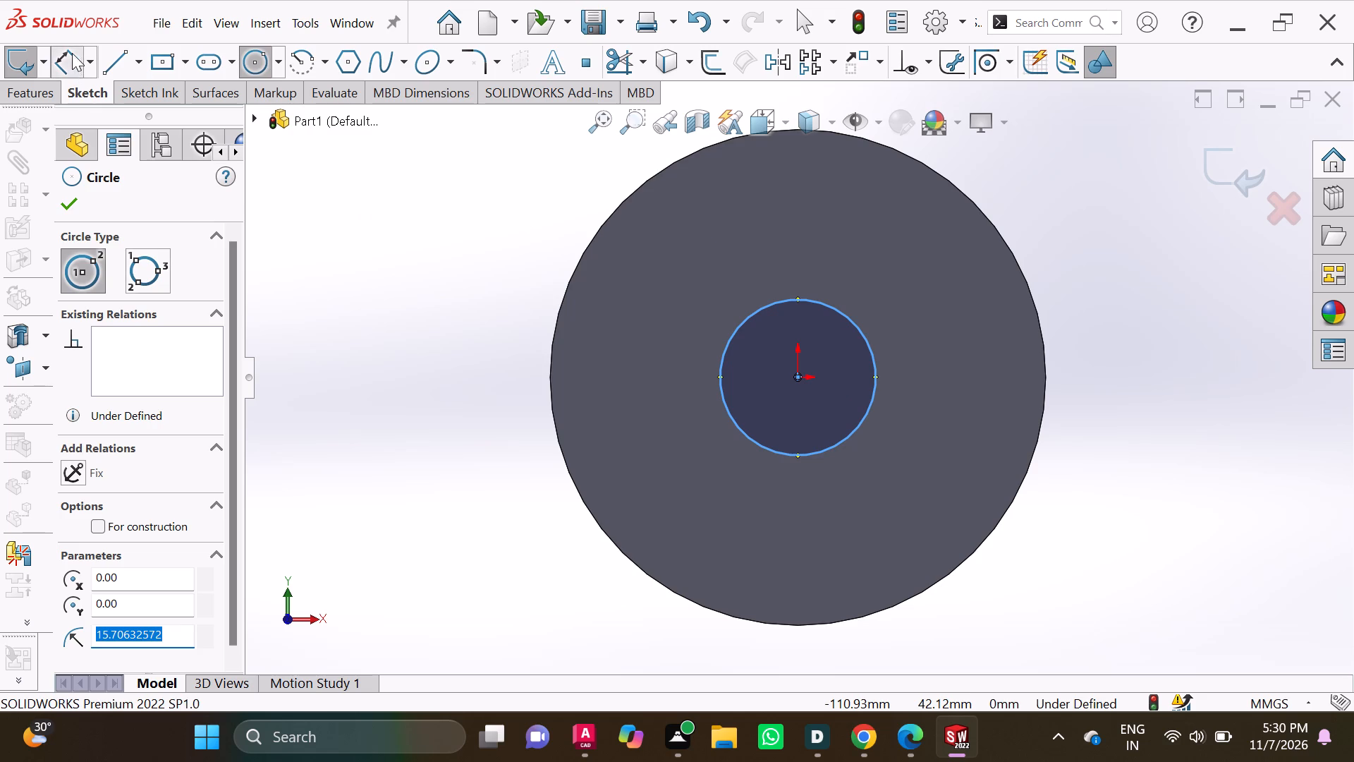
{"action": "left_click", "coordinate": [731, 344]}
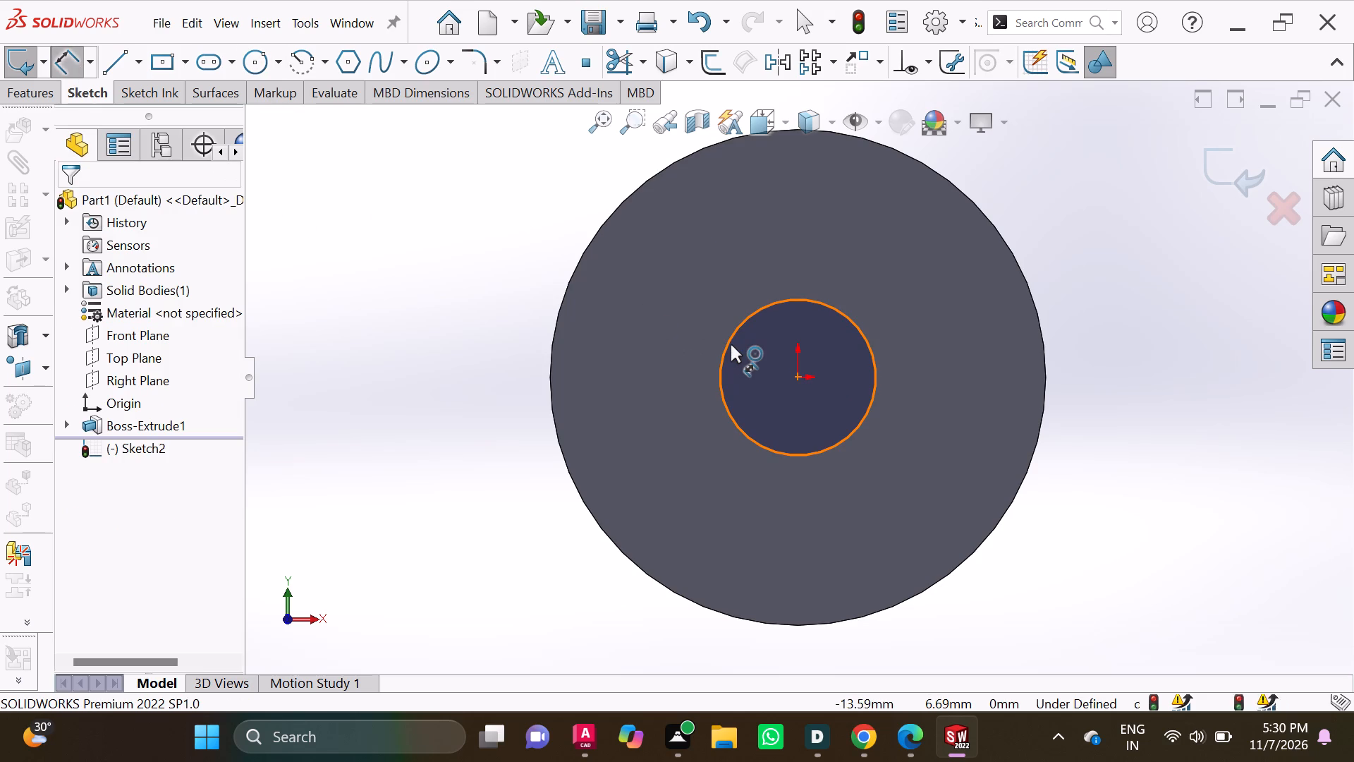
{"action": "left_click", "coordinate": [367, 314]}
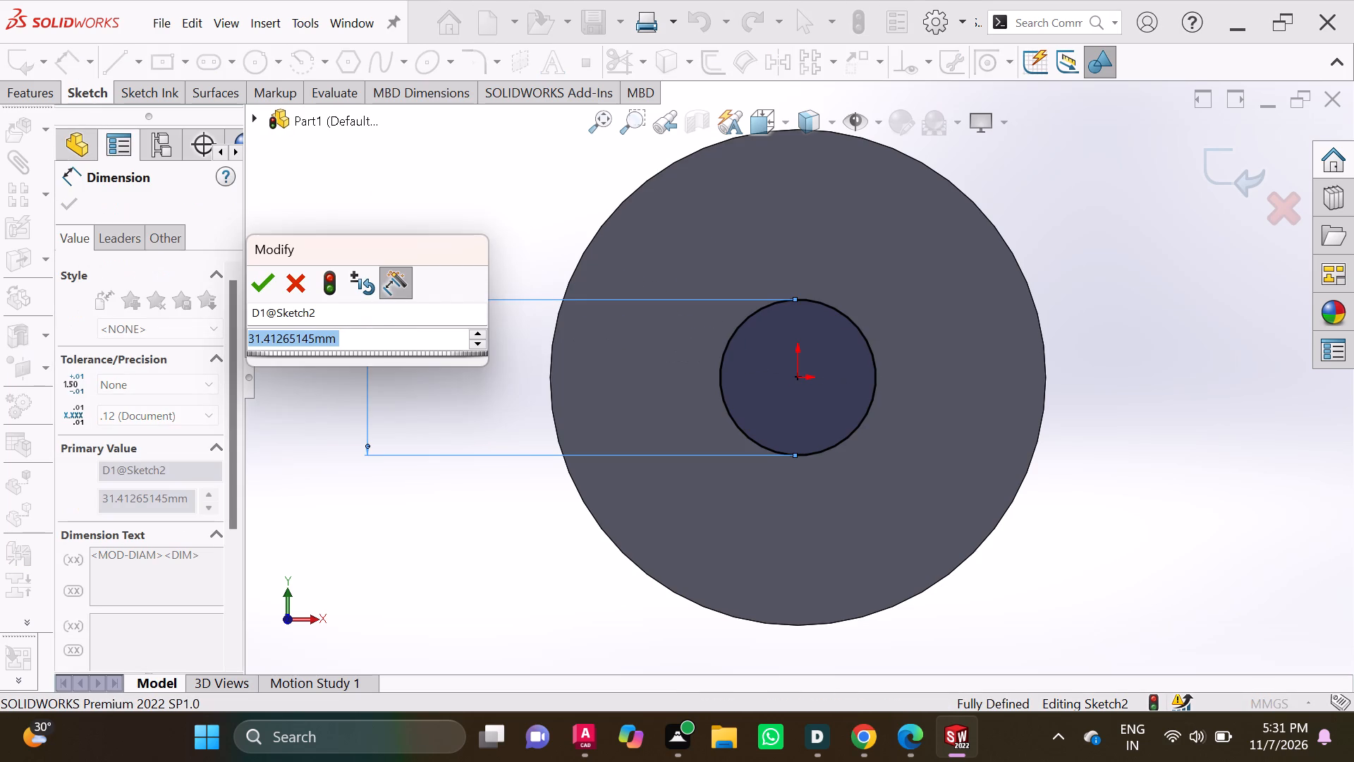
{"action": "key", "text": "6"}
{"action": "key", "text": "0"}
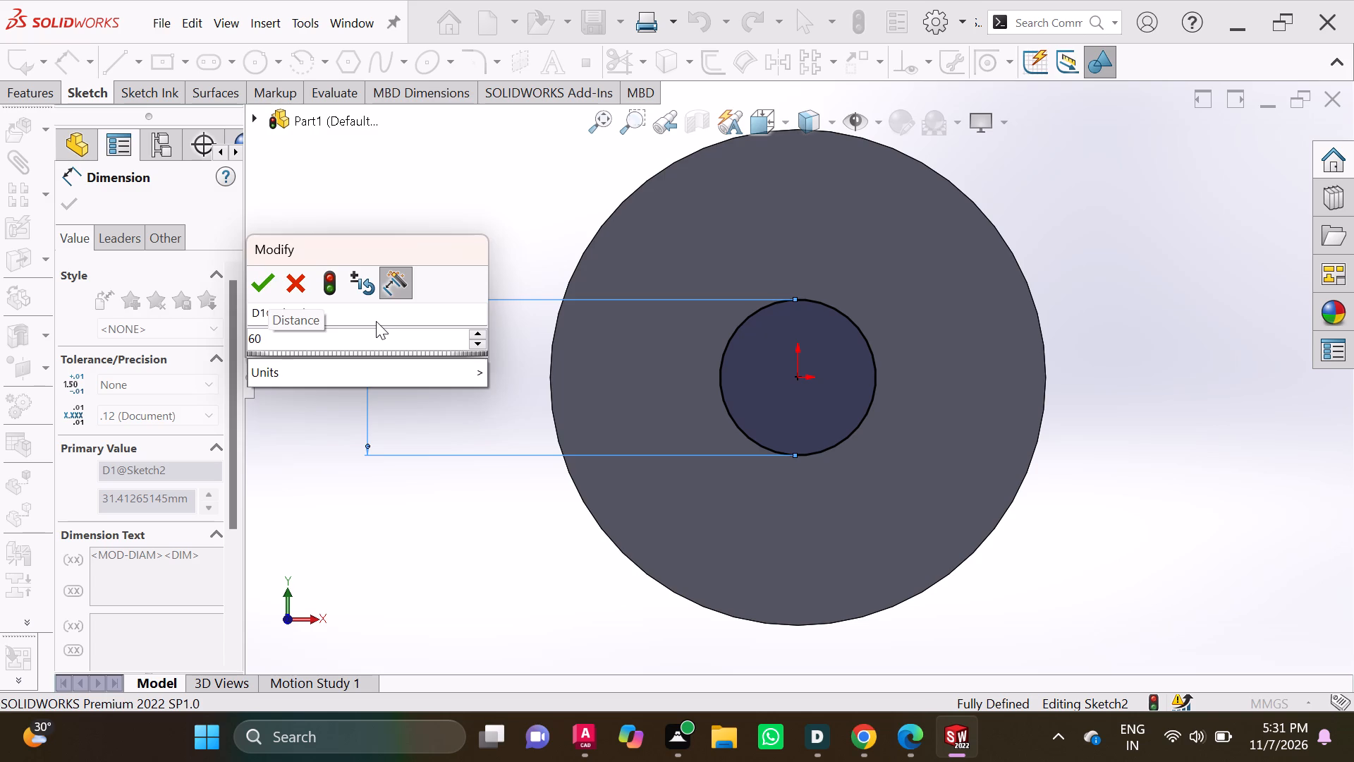
{"action": "key", "text": "Return"}
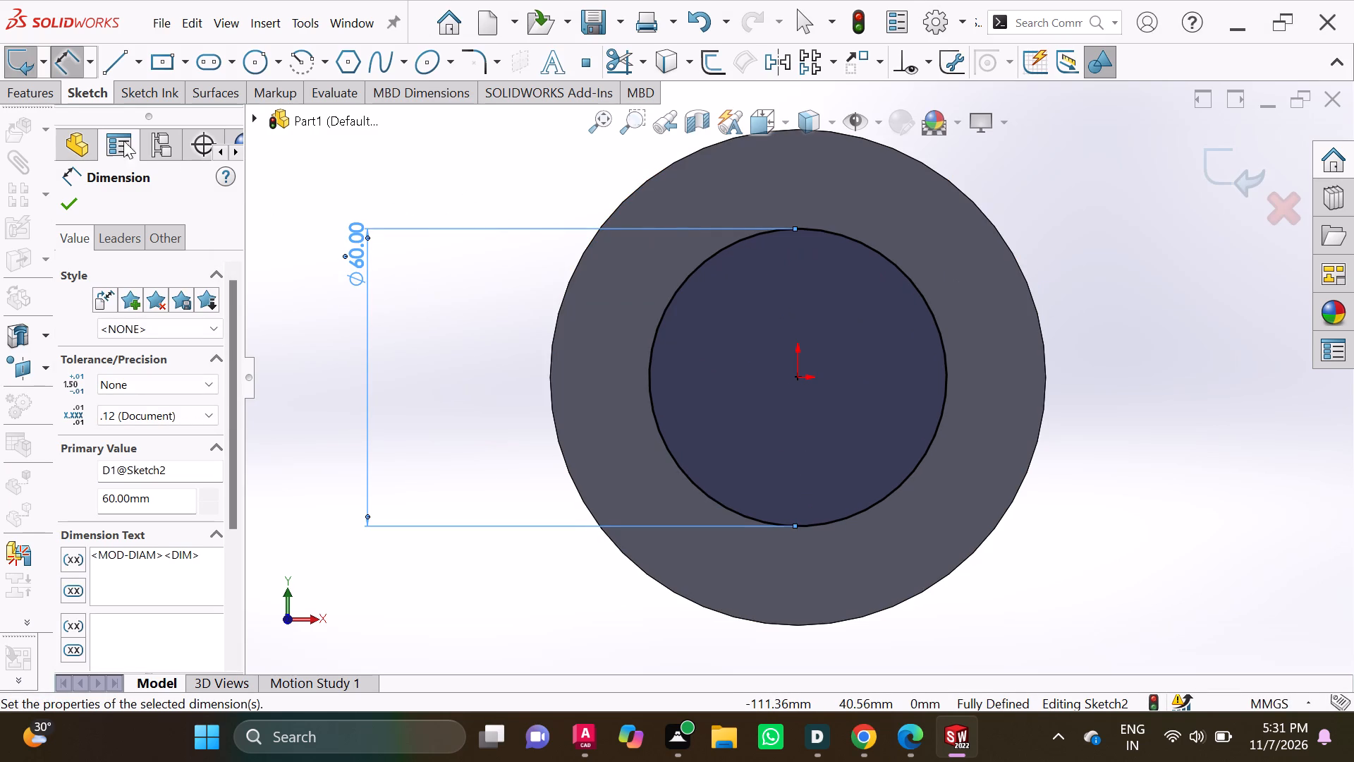
Extrude the 60 mm circle 40 mm outward from the cylinder's front face, merged with the existing body.
{"action": "left_click", "coordinate": [21, 89]}
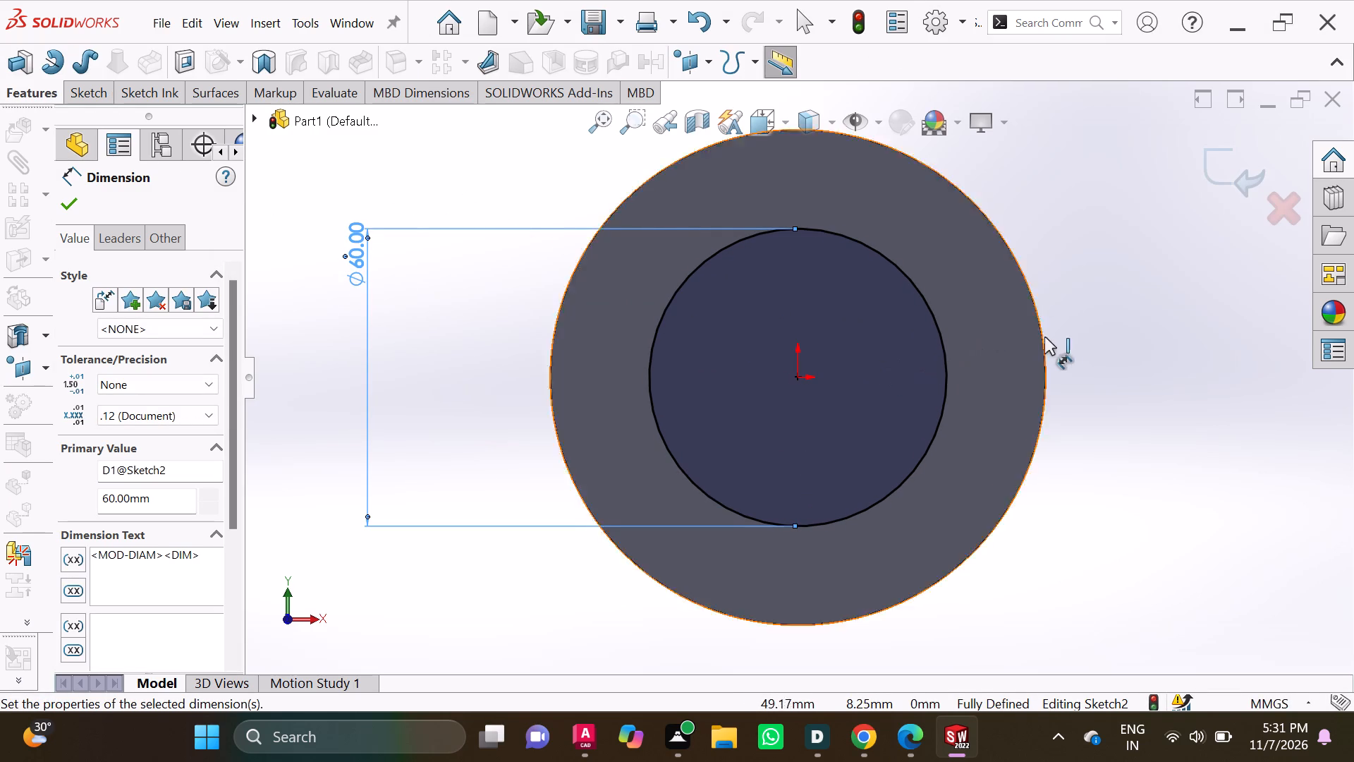
{"action": "middle_click_drag", "start_coordinate": [1049, 340], "coordinate": [945, 340]}
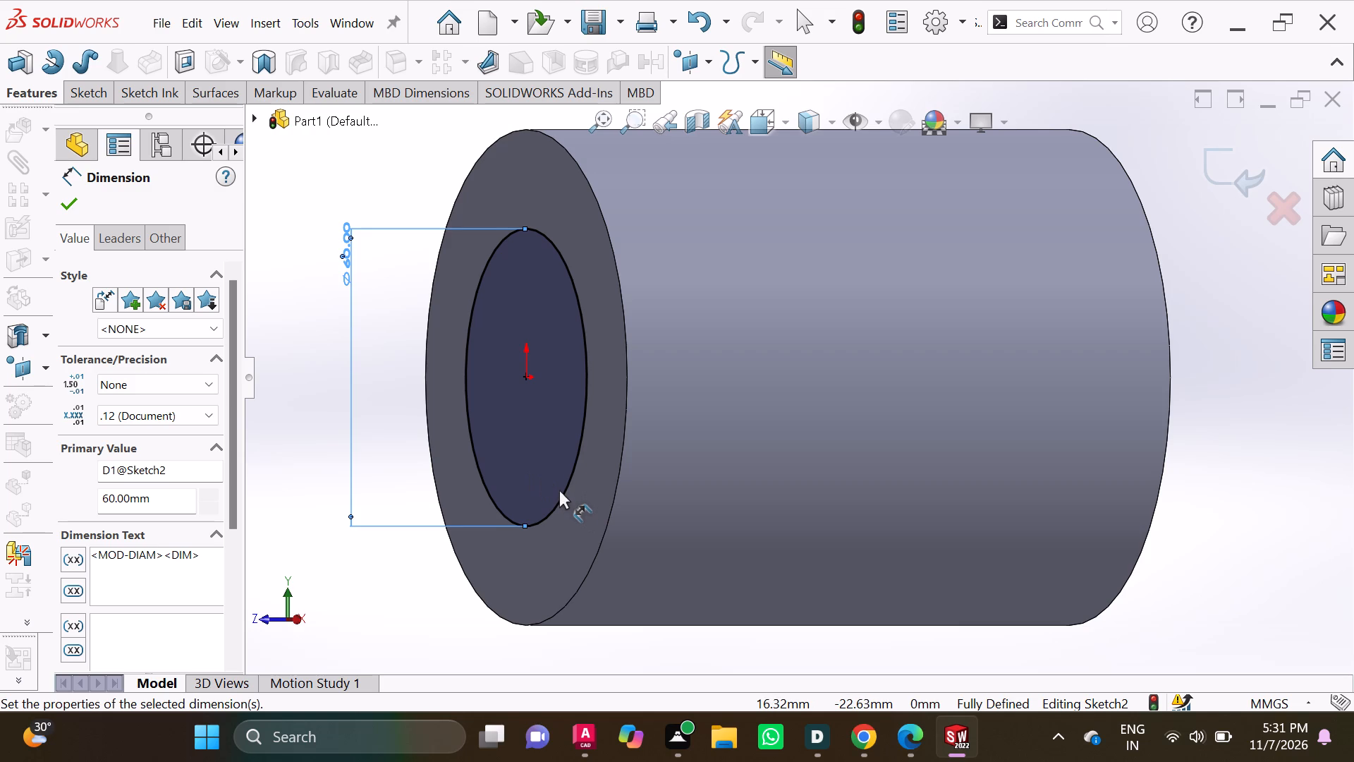
{"action": "left_click", "coordinate": [535, 468]}
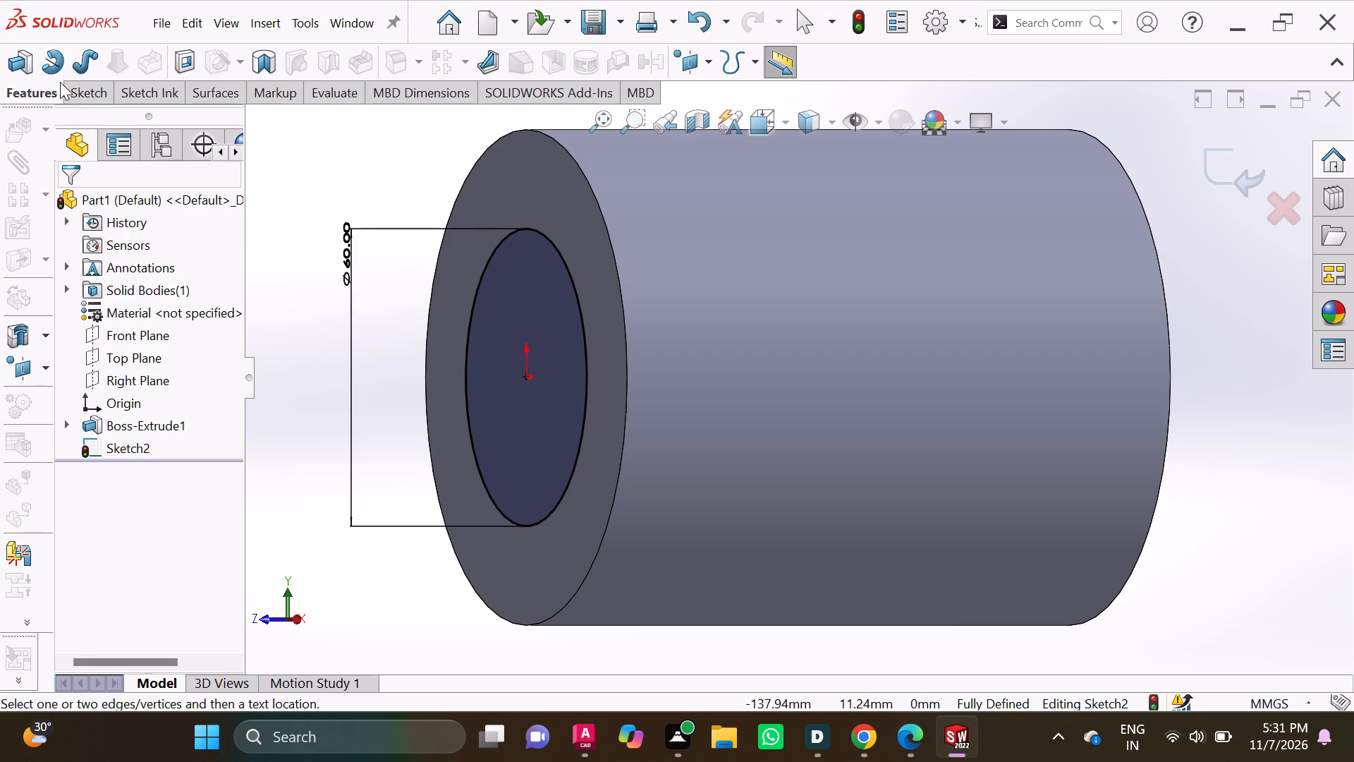
{"action": "left_click", "coordinate": [13, 58]}
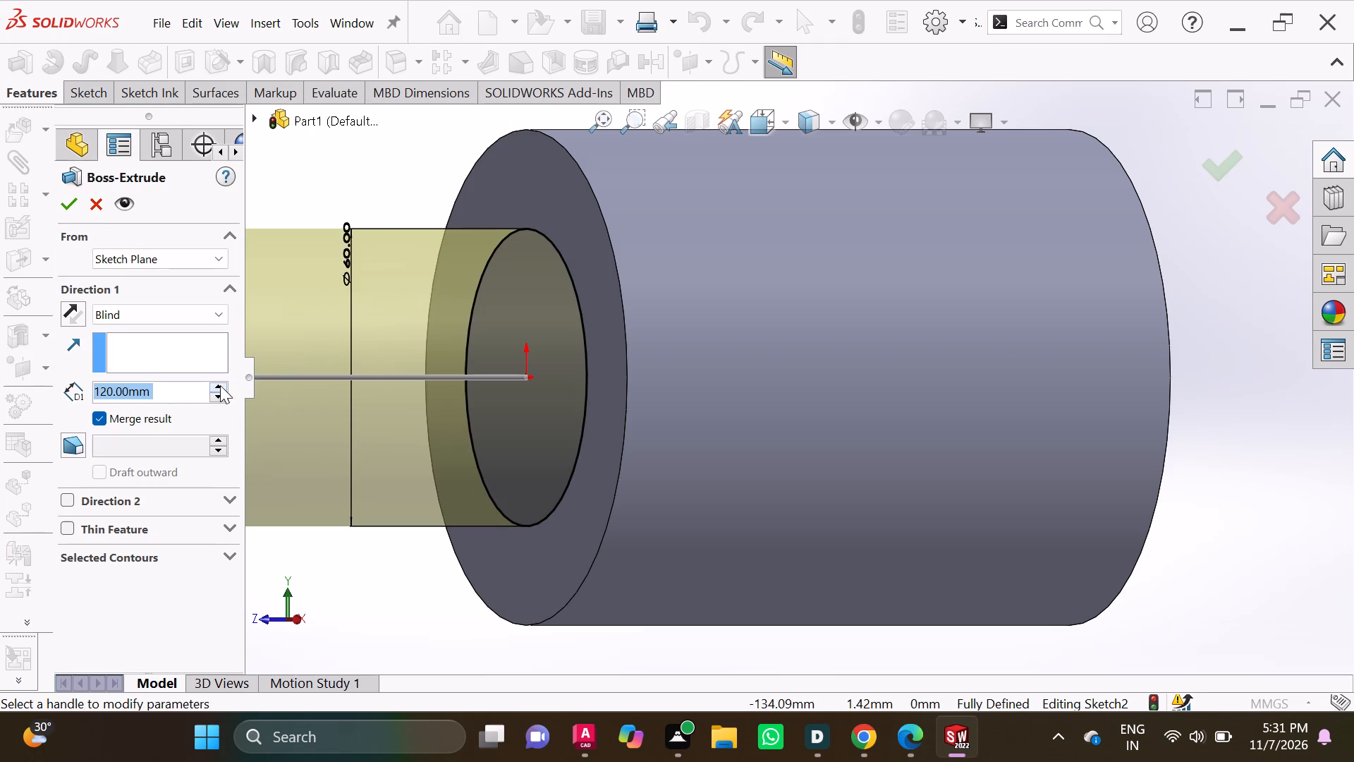
{"action": "key", "text": "BackSpace"}
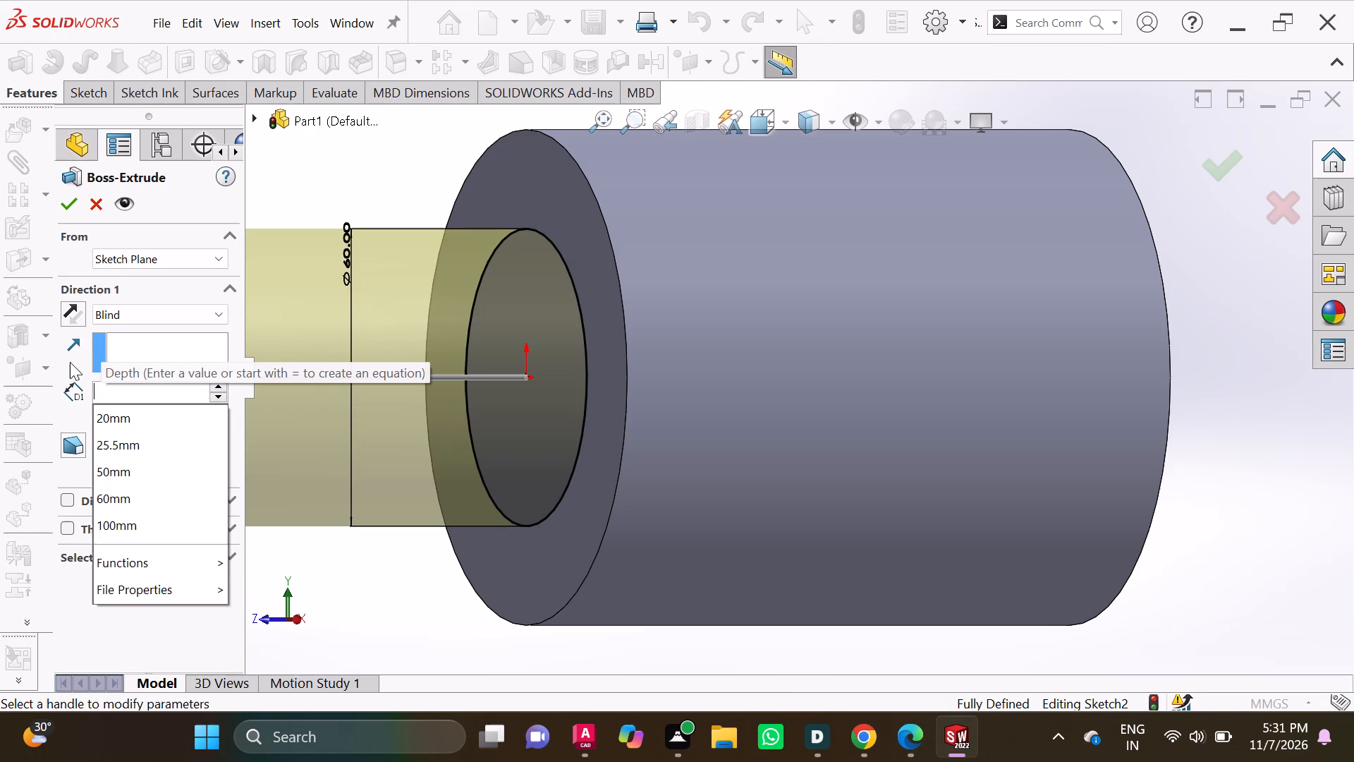
{"action": "type", "text": "40"}
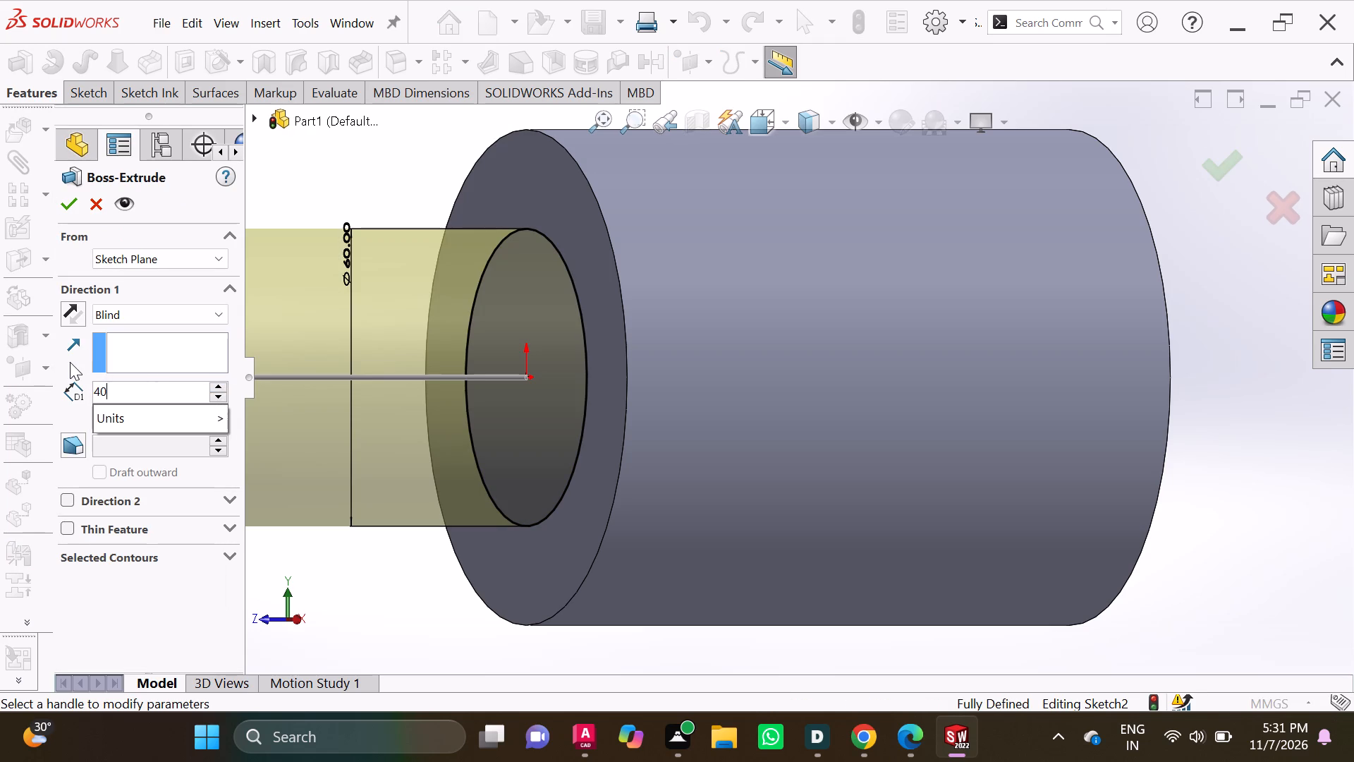
{"action": "left_click", "coordinate": [68, 207]}
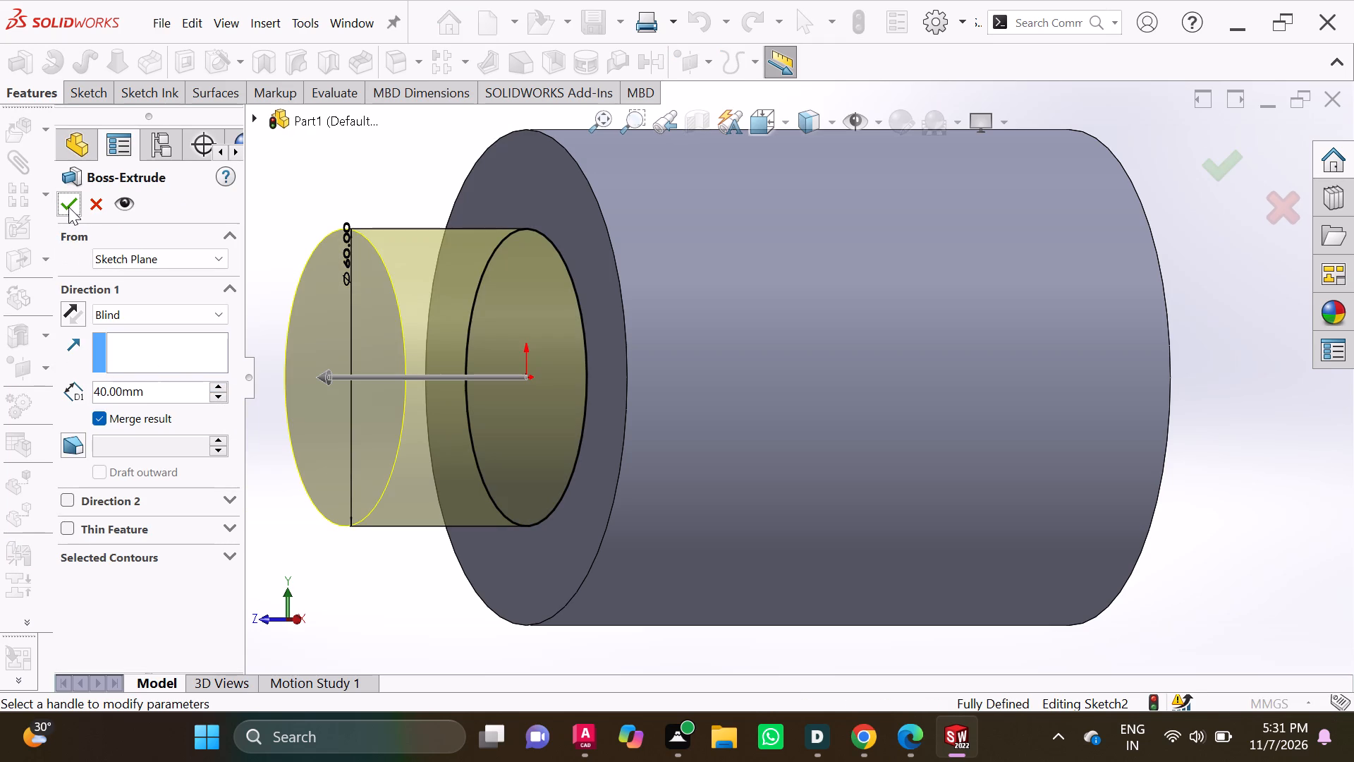
{"action": "left_click", "coordinate": [62, 204]}
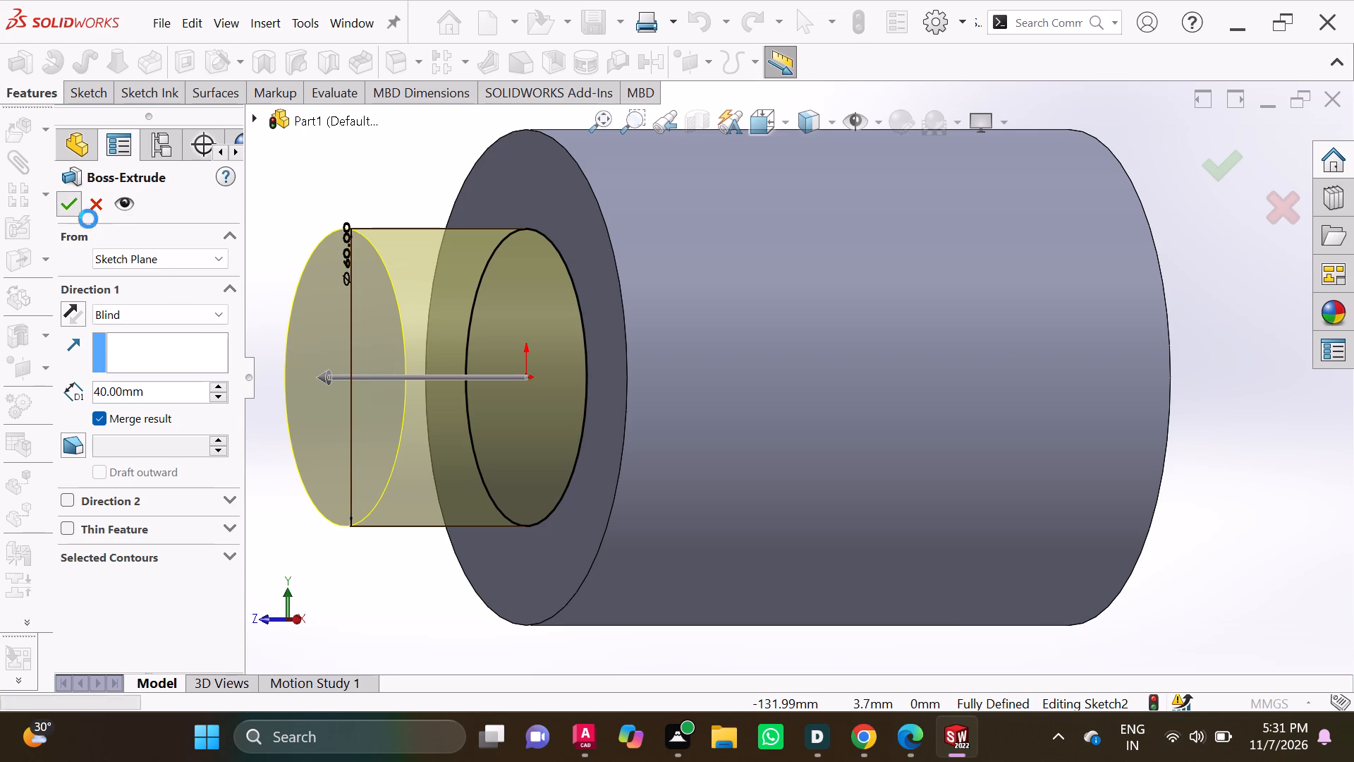
{"action": "scroll", "coordinate": [640, 381], "scroll_direction": "up", "scroll_amount": 1}
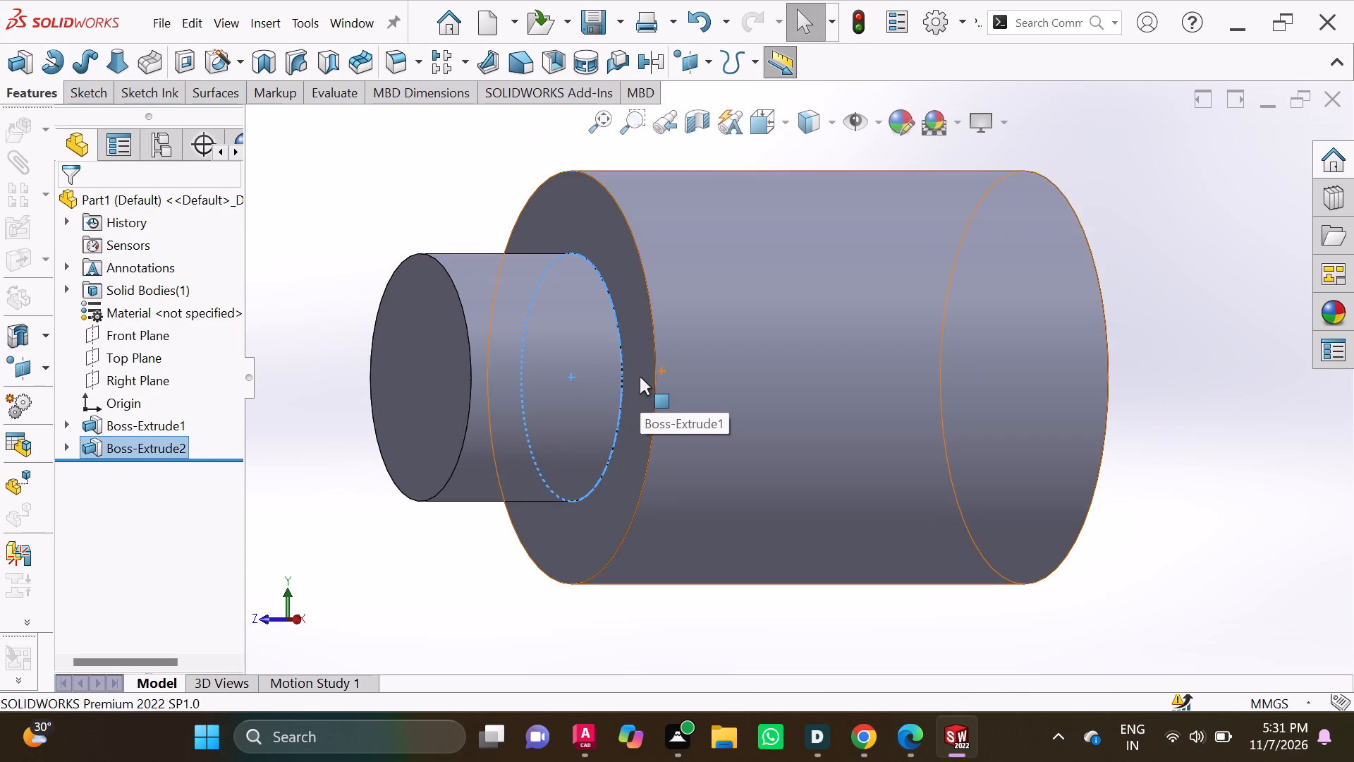
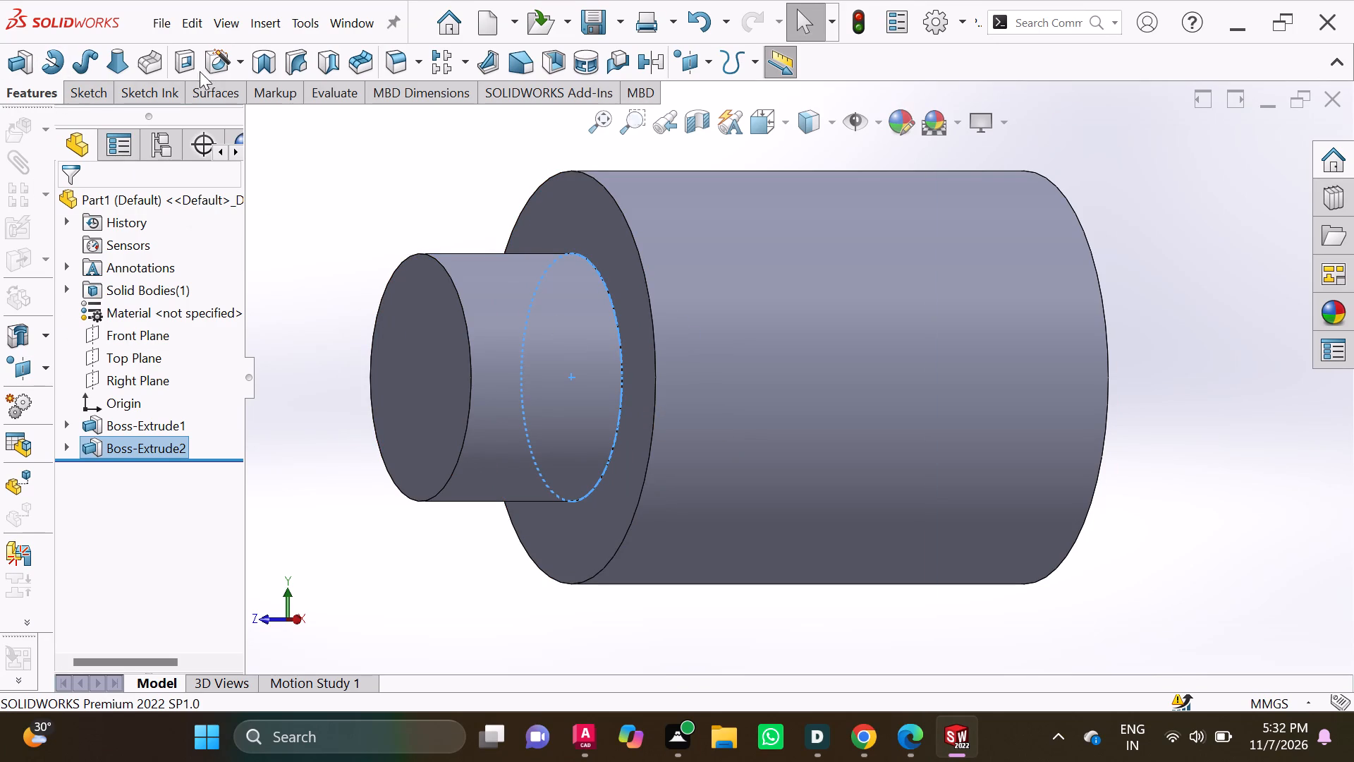
Start a circle sketch on the front end face of the 60 mm diameter boss, viewed from the front.
{"action": "left_click", "coordinate": [793, 128]}
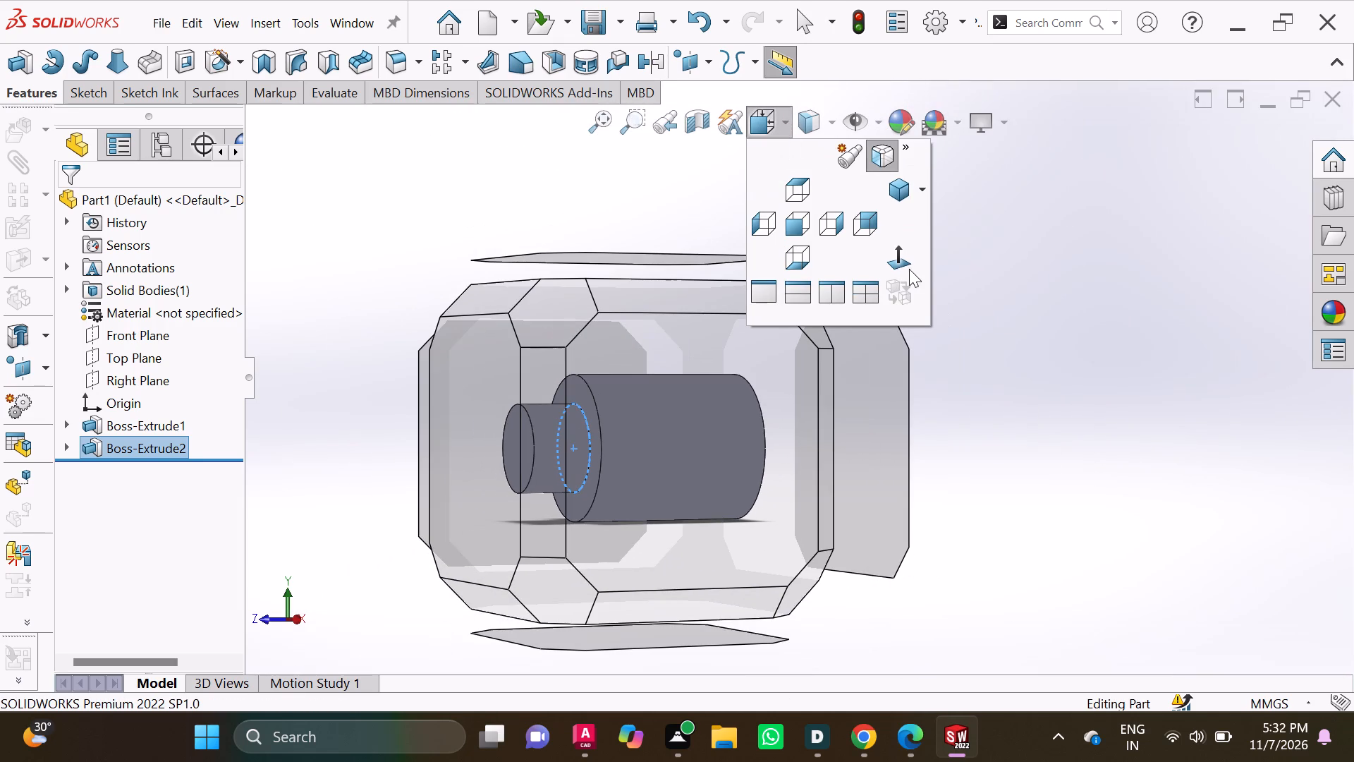
{"action": "left_click", "coordinate": [896, 265]}
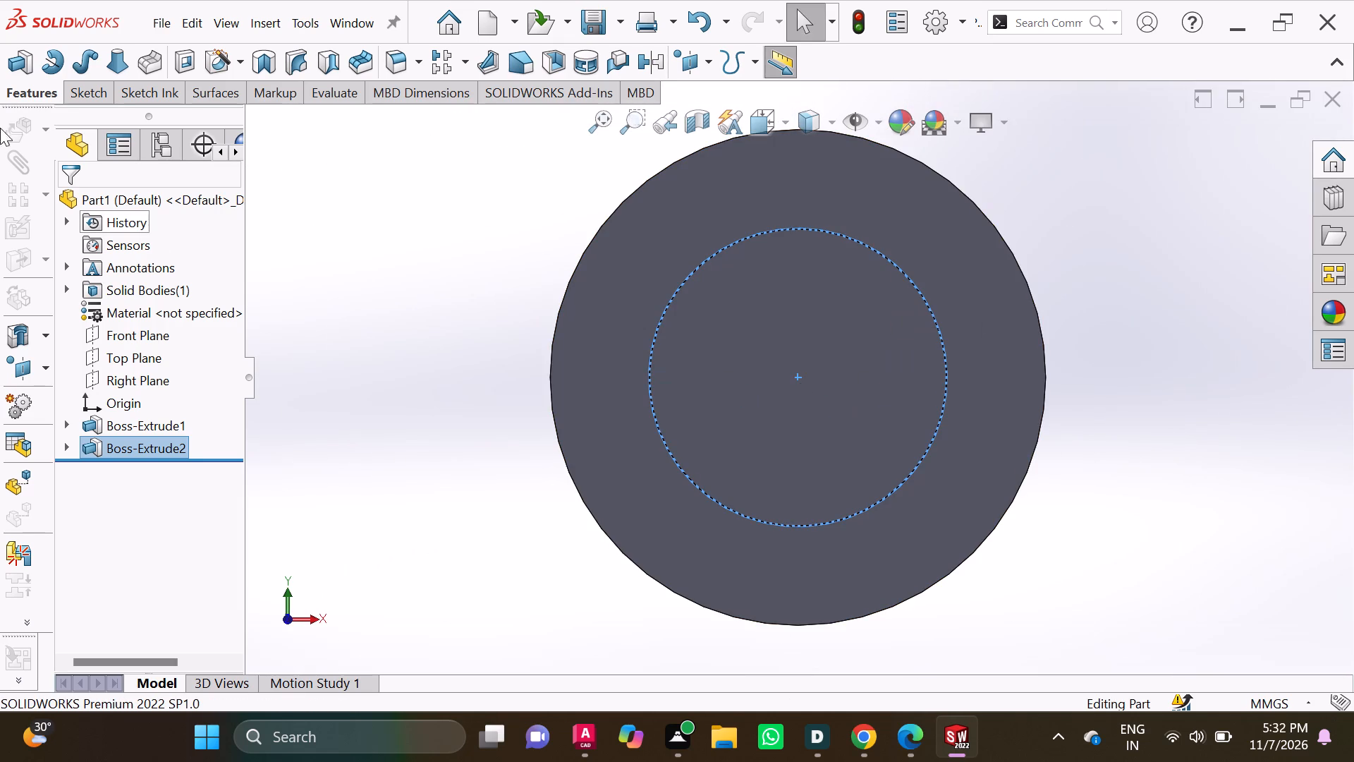
{"action": "left_click", "coordinate": [94, 92]}
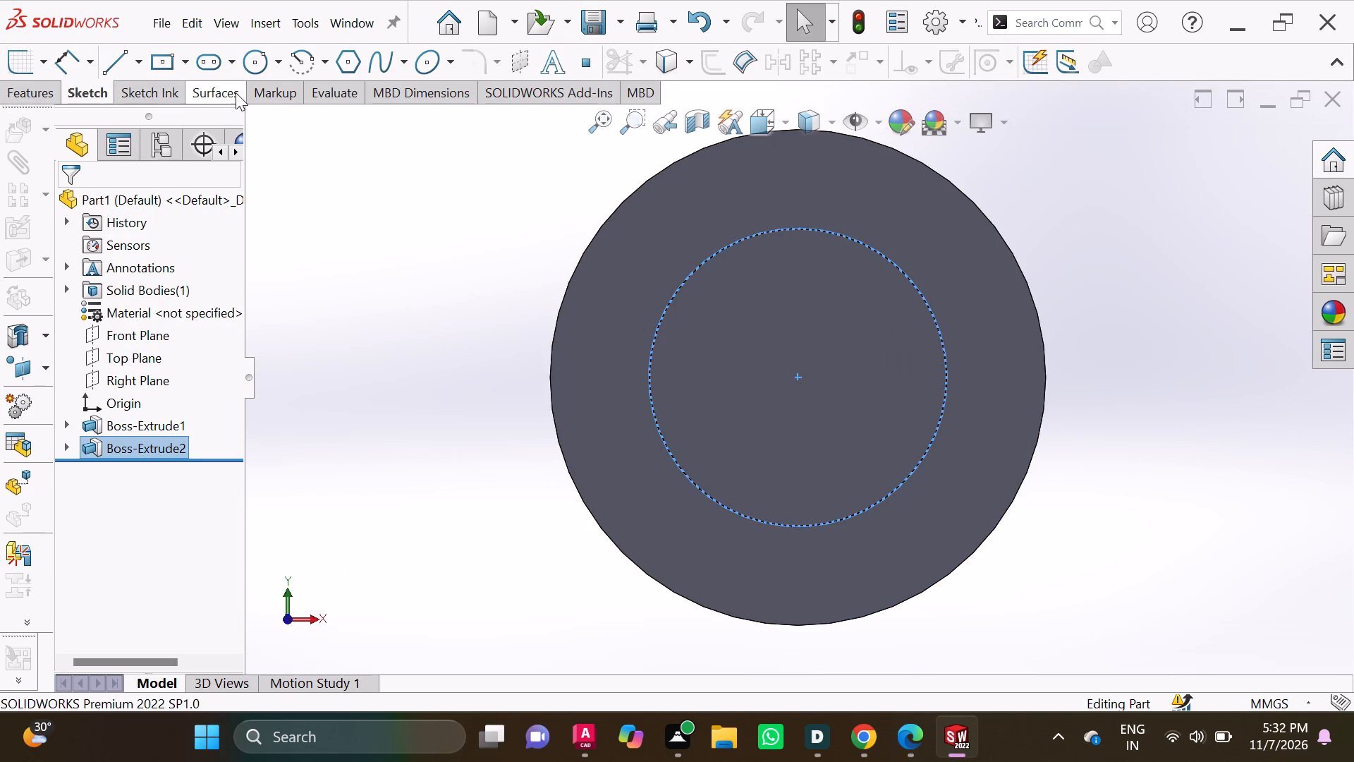
{"action": "left_click", "coordinate": [275, 61]}
{"action": "left_click", "coordinate": [289, 97]}
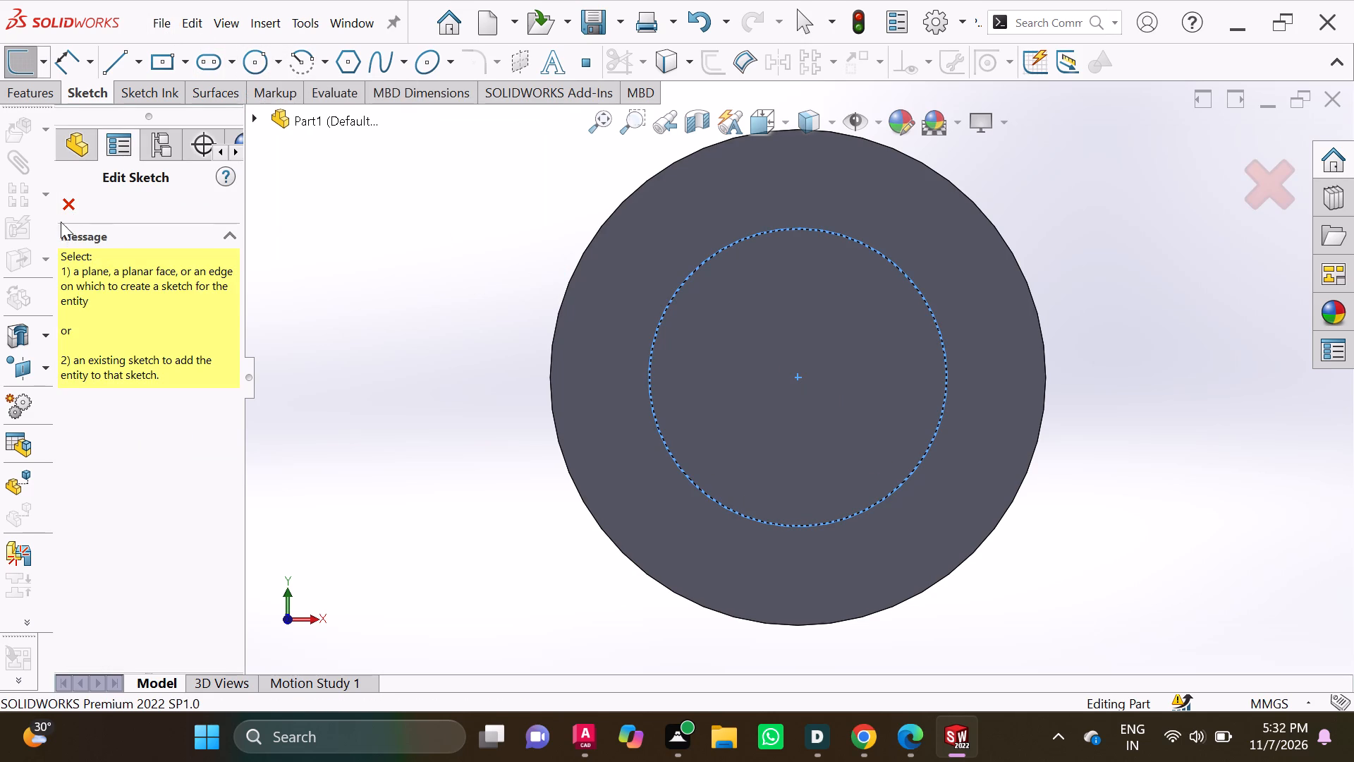
{"action": "left_click", "coordinate": [61, 205]}
{"action": "left_click", "coordinate": [705, 356]}
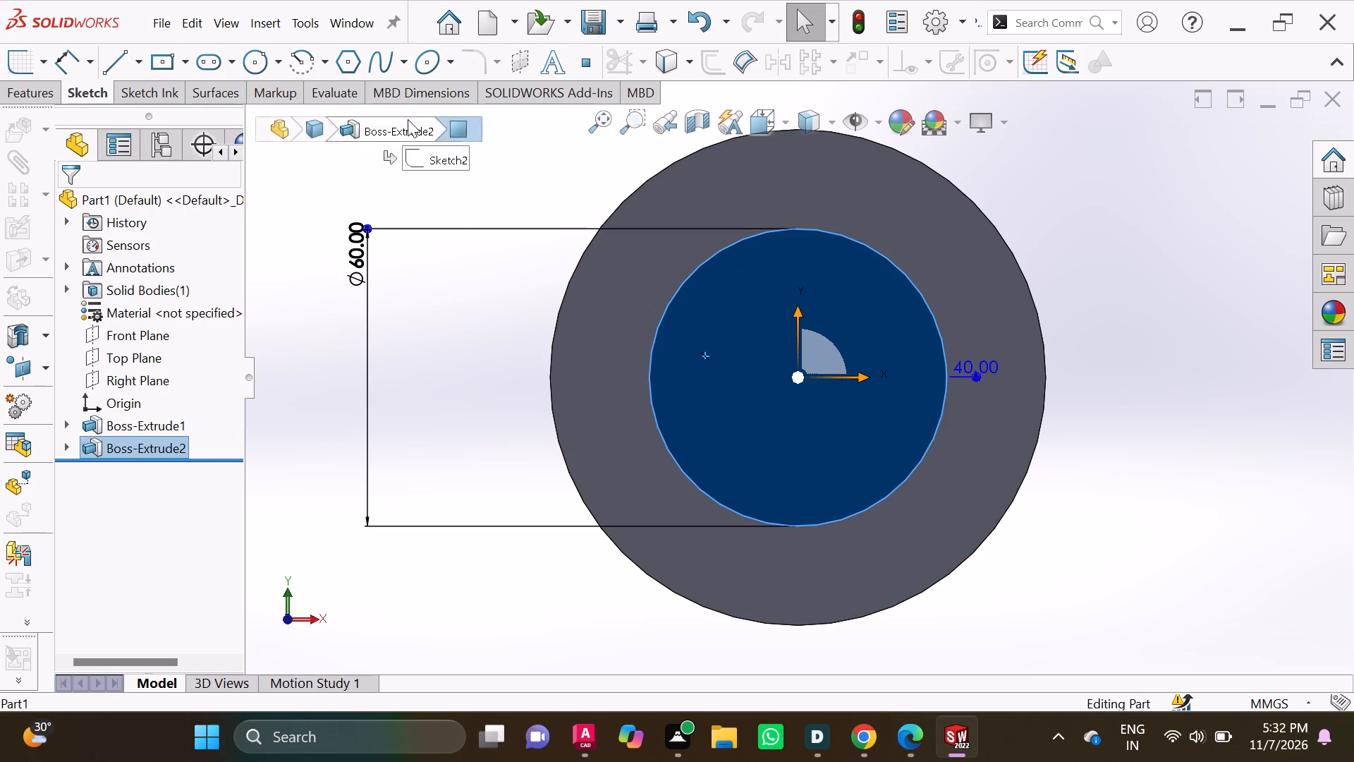
{"action": "left_click", "coordinate": [270, 66]}
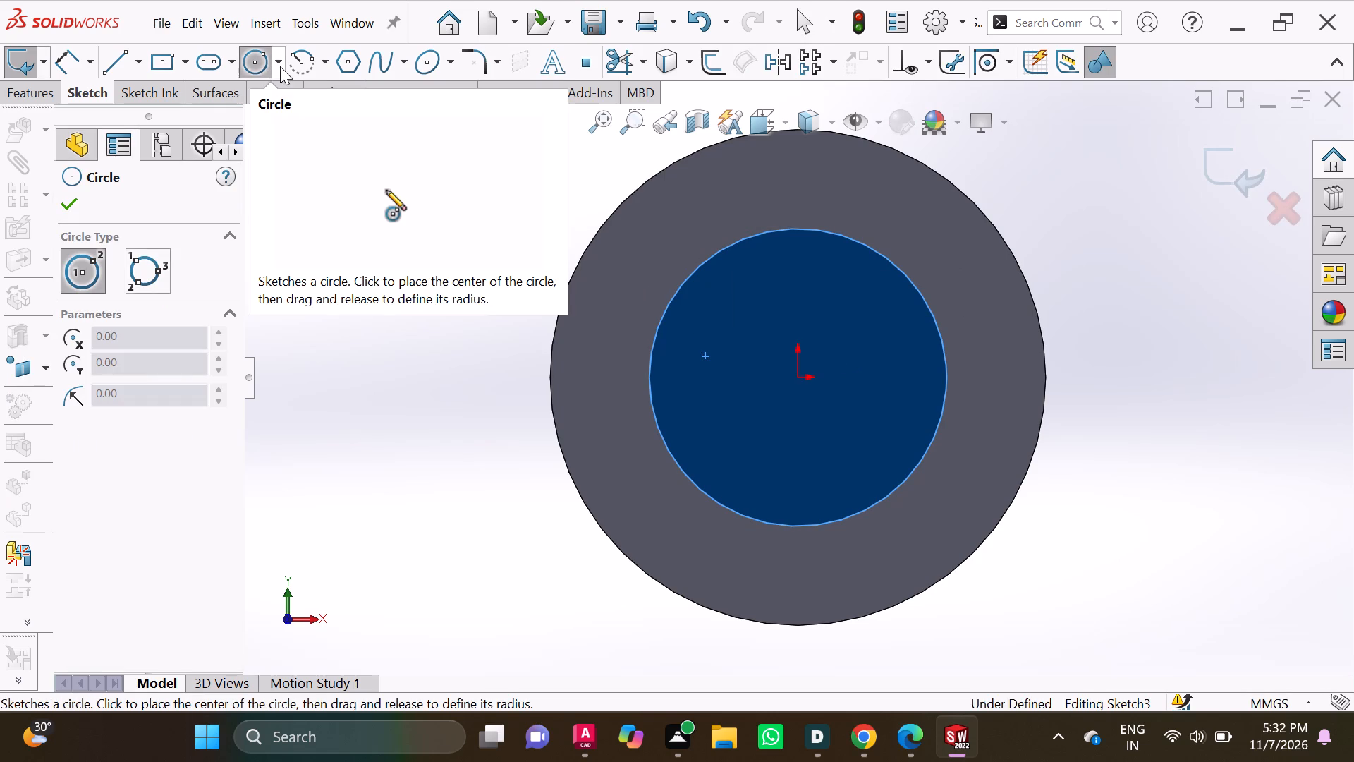
{"action": "left_click", "coordinate": [280, 66]}
{"action": "left_click", "coordinate": [283, 99]}
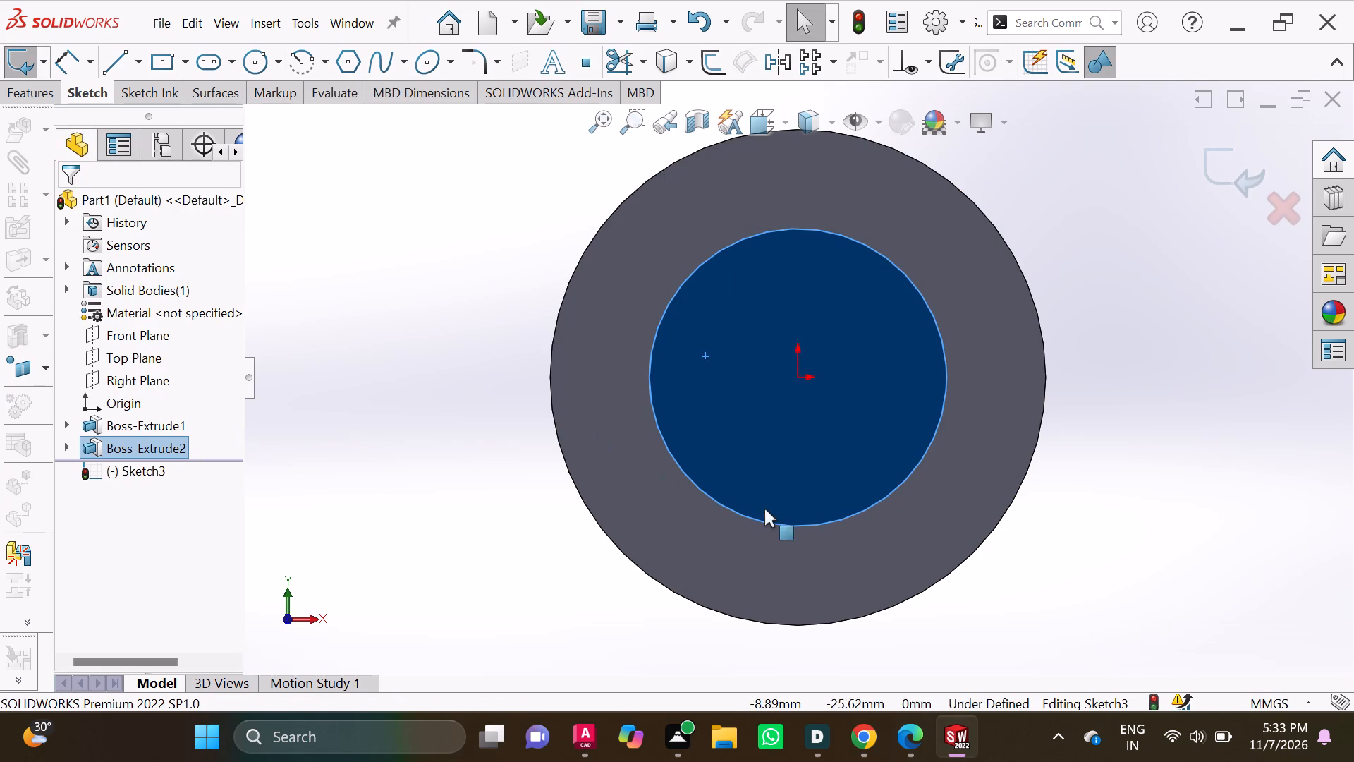
{"action": "left_click", "coordinate": [274, 59]}
{"action": "left_click", "coordinate": [288, 91]}
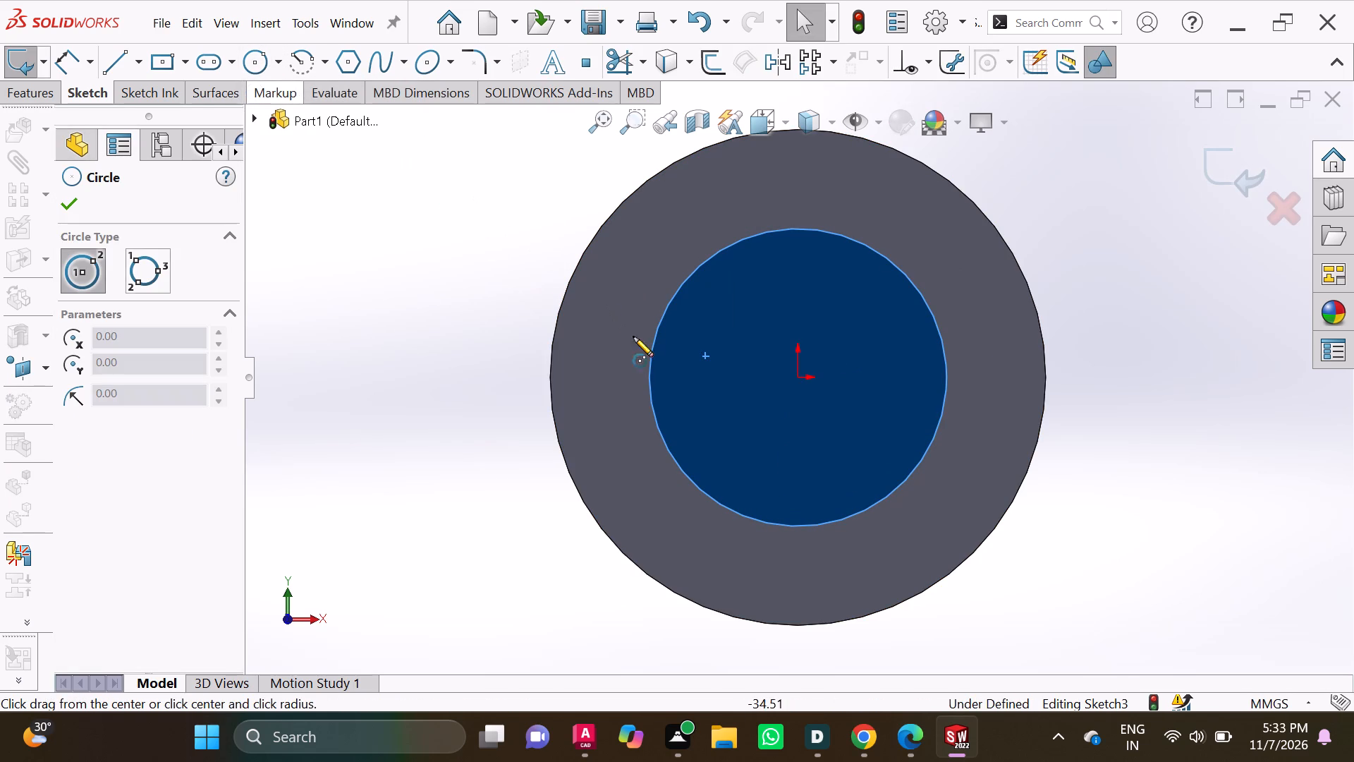
Draw a circle centred on the origin with a radius of about 18 mm on the boss's end face.
{"action": "left_click", "coordinate": [797, 380]}
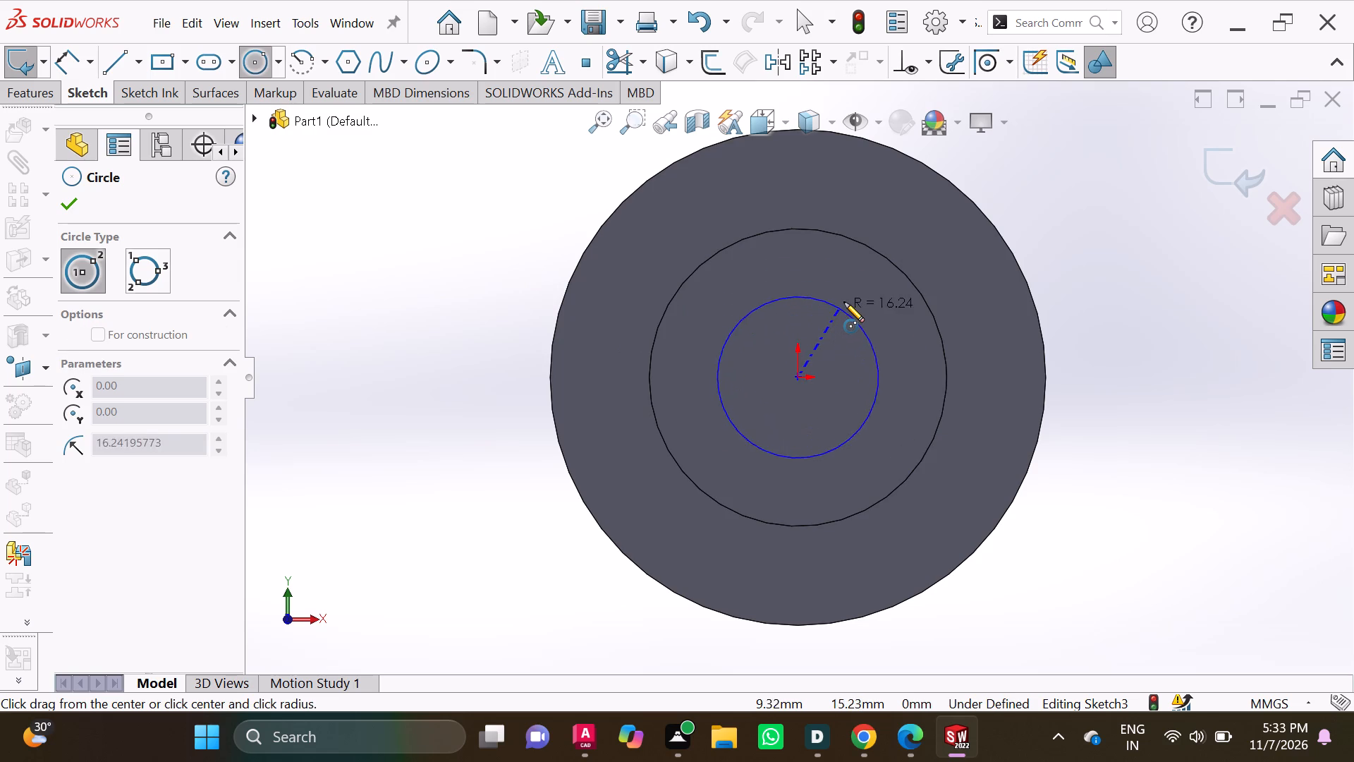
{"action": "left_click", "coordinate": [846, 302]}
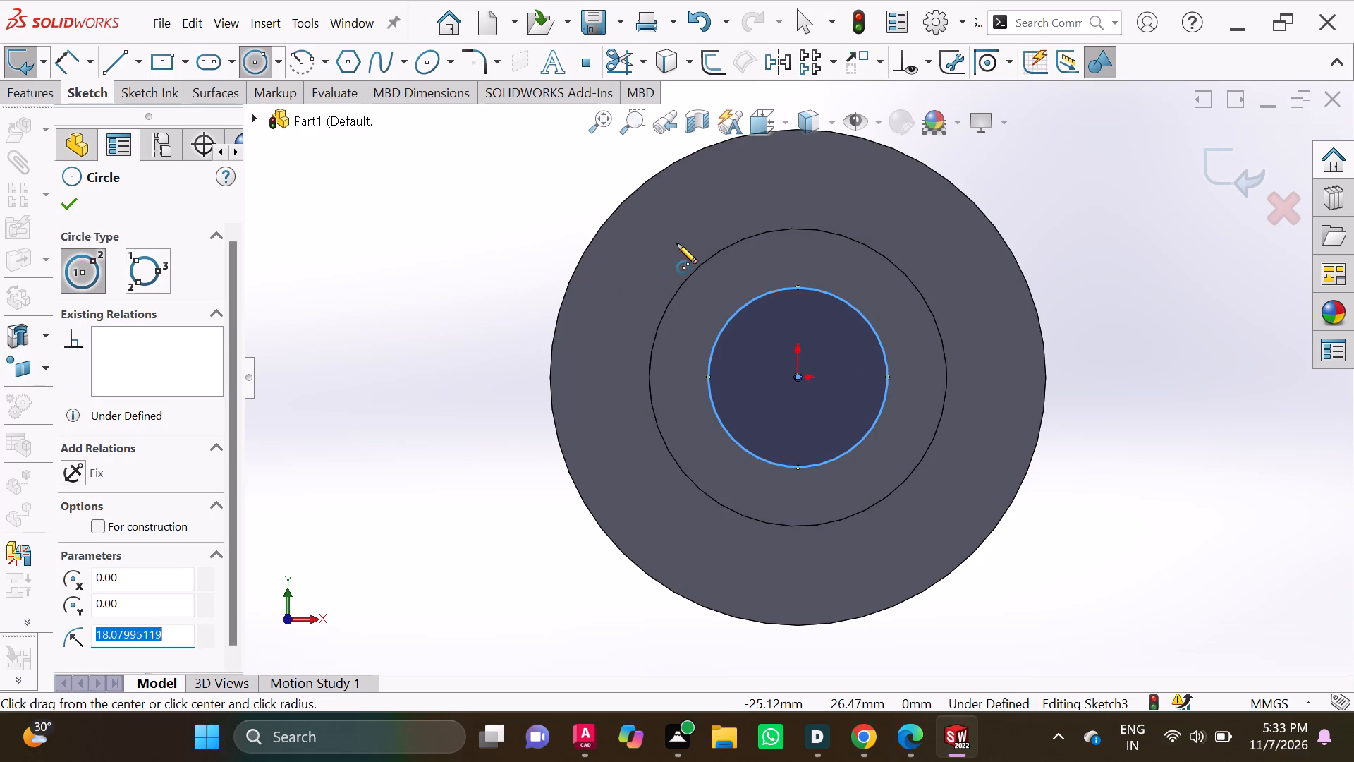
{"action": "key", "text": "Escape"}
{"action": "key", "text": "Escape"}
{"action": "key", "text": "Escape"}
{"action": "key", "text": "Escape"}
{"action": "key", "text": "Escape"}
{"action": "key", "text": "Escape"}
{"action": "key", "text": "Escape"}
{"action": "key", "text": "Escape"}
{"action": "key", "text": "Escape"}
{"action": "key", "text": "Escape"}
{"action": "key", "text": "Escape"}
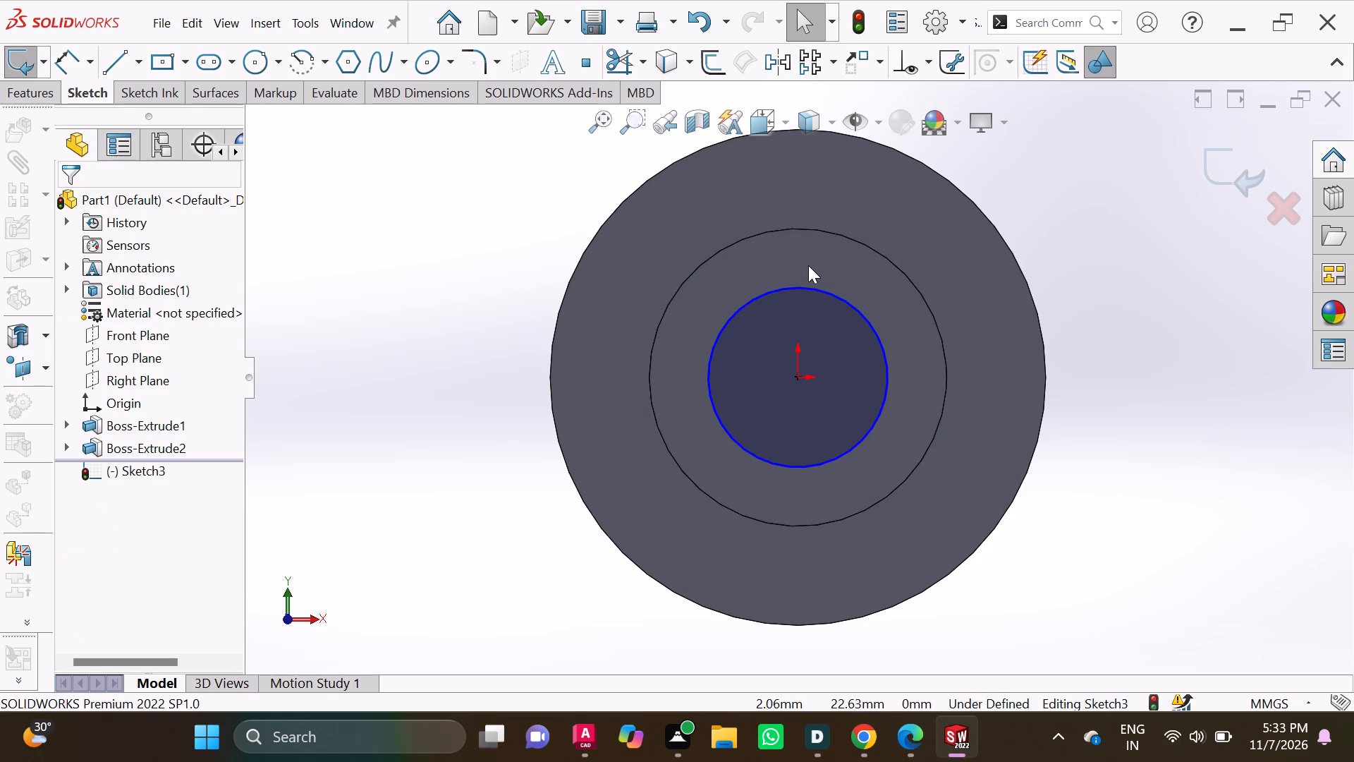
{"action": "key", "text": "Escape"}
{"action": "key", "text": "Escape"}
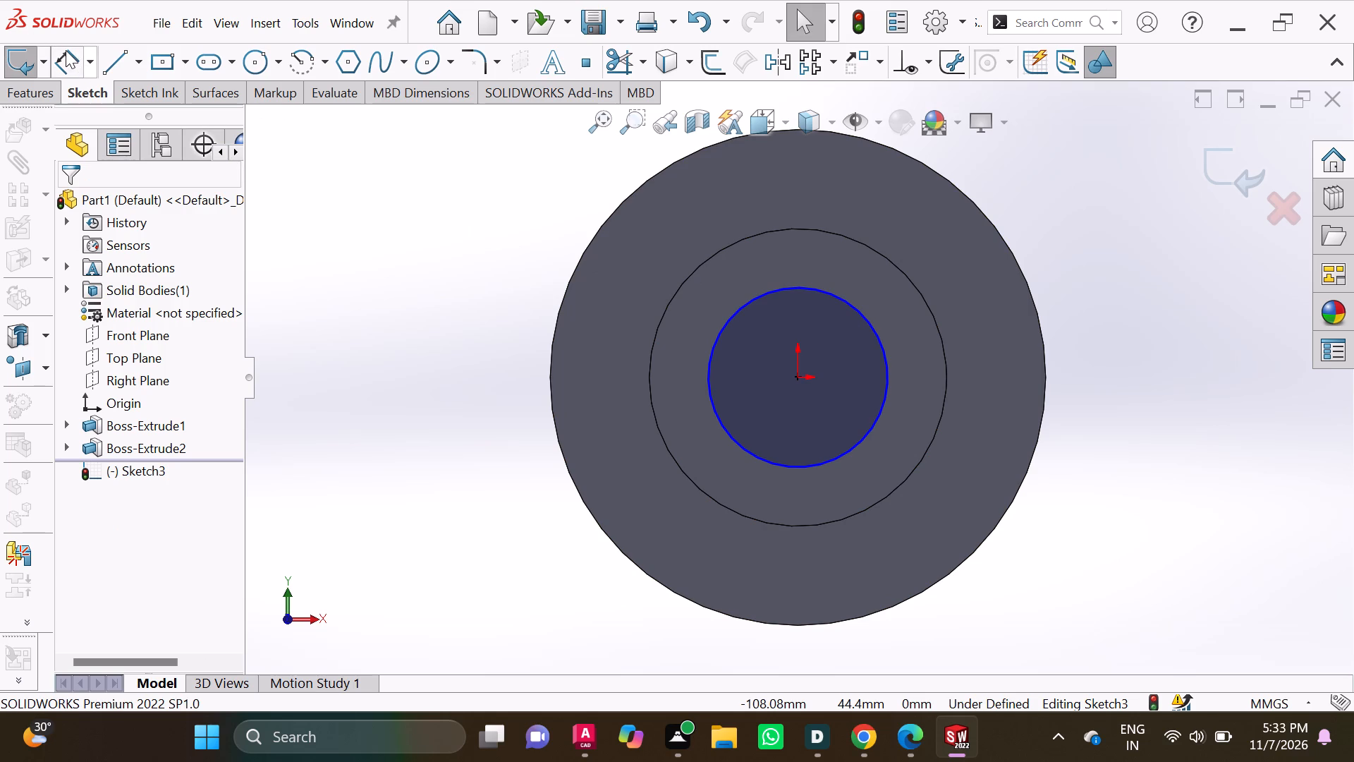
Dimension the new circle's diameter and set it to 20 mm.
{"action": "left_click", "coordinate": [66, 50]}
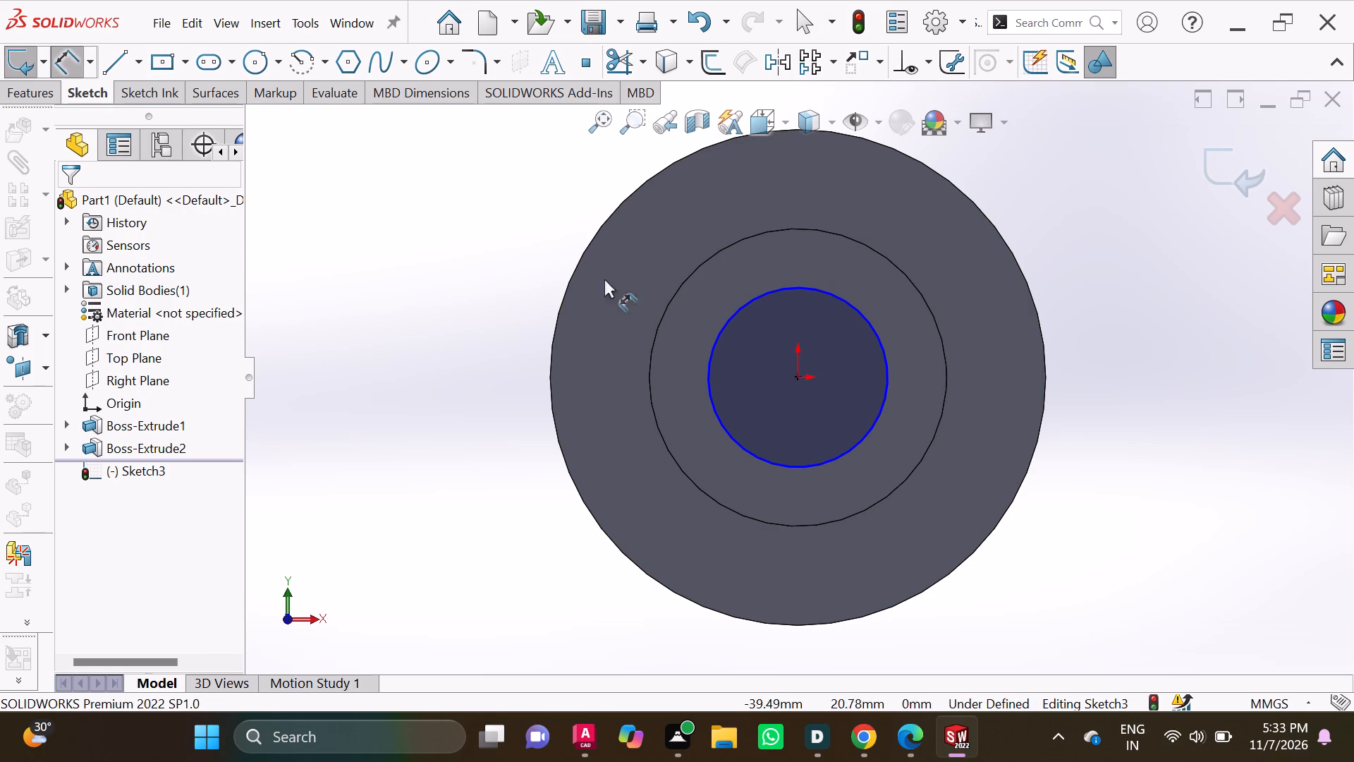
{"action": "left_click", "coordinate": [712, 345]}
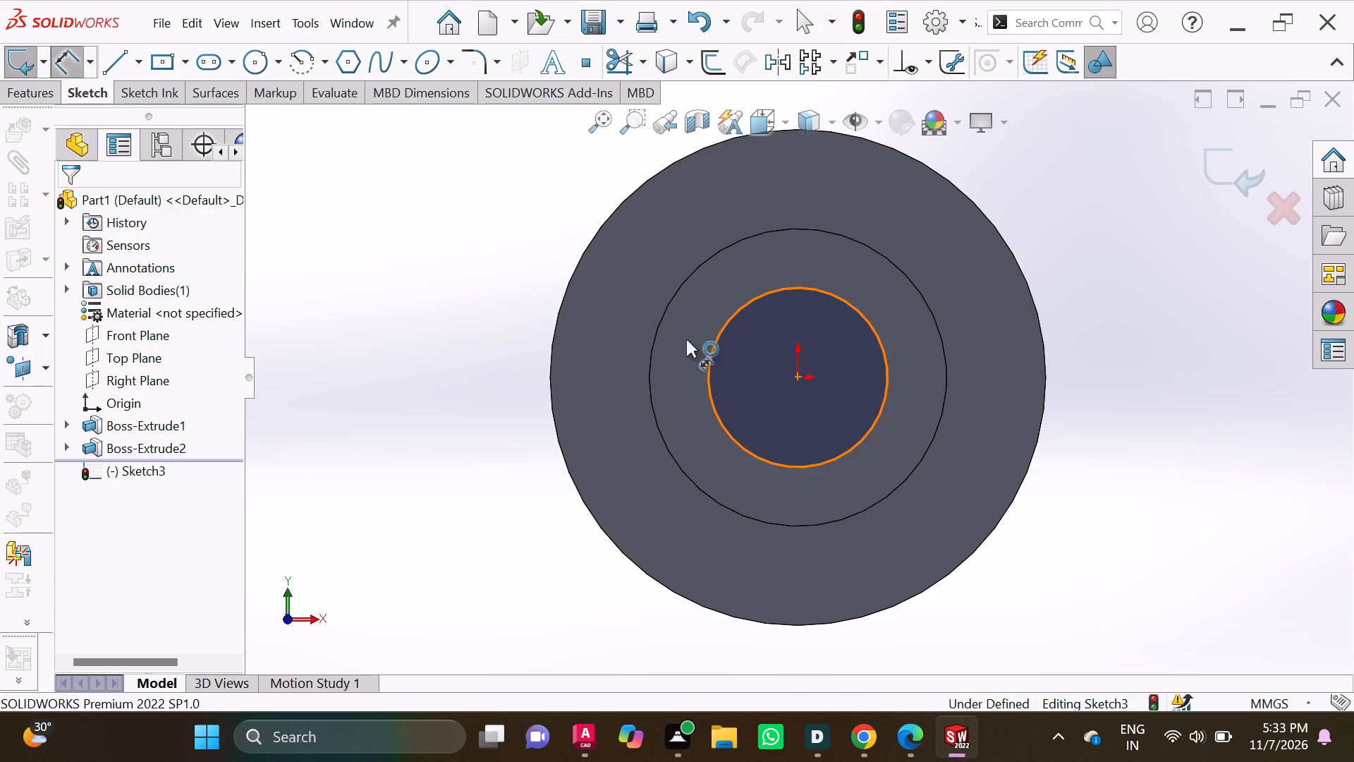
{"action": "left_click", "coordinate": [481, 334]}
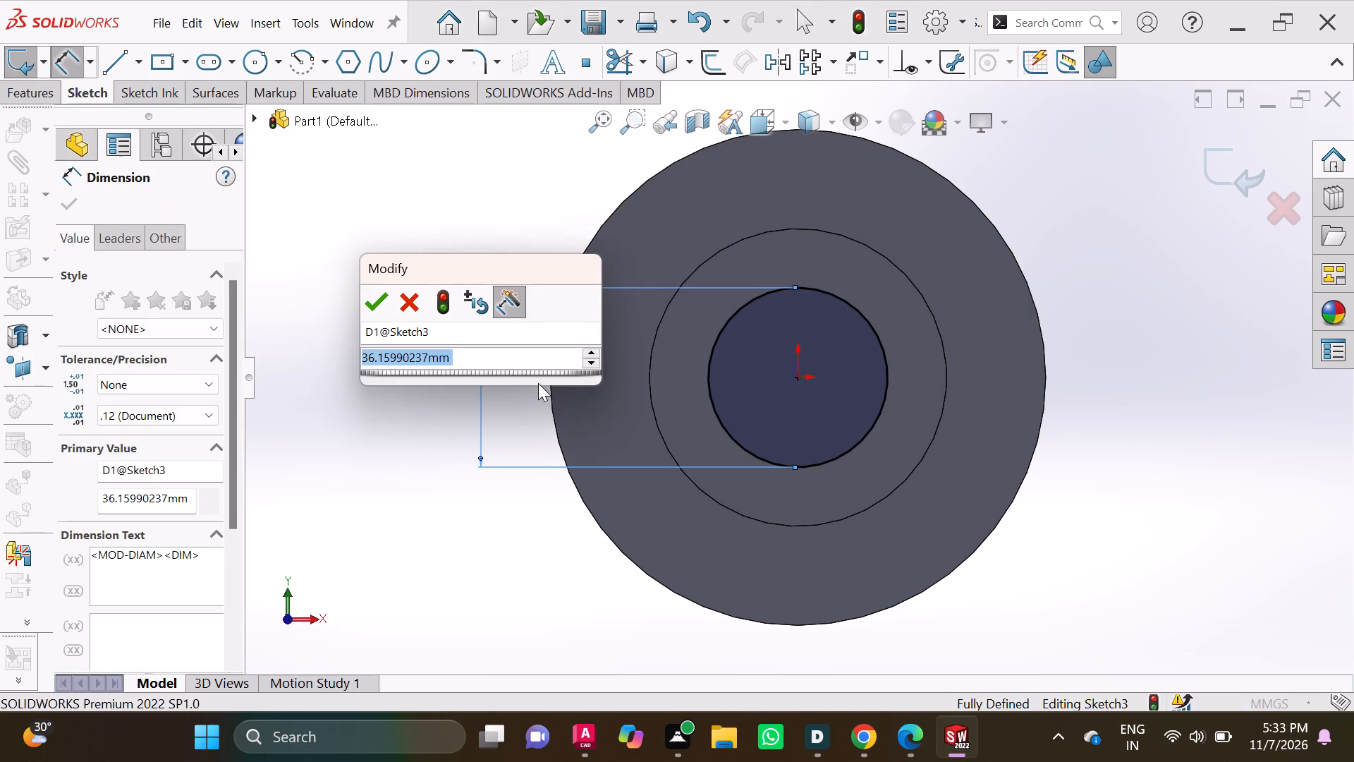
{"action": "key", "text": "2"}
{"action": "key", "text": "0"}
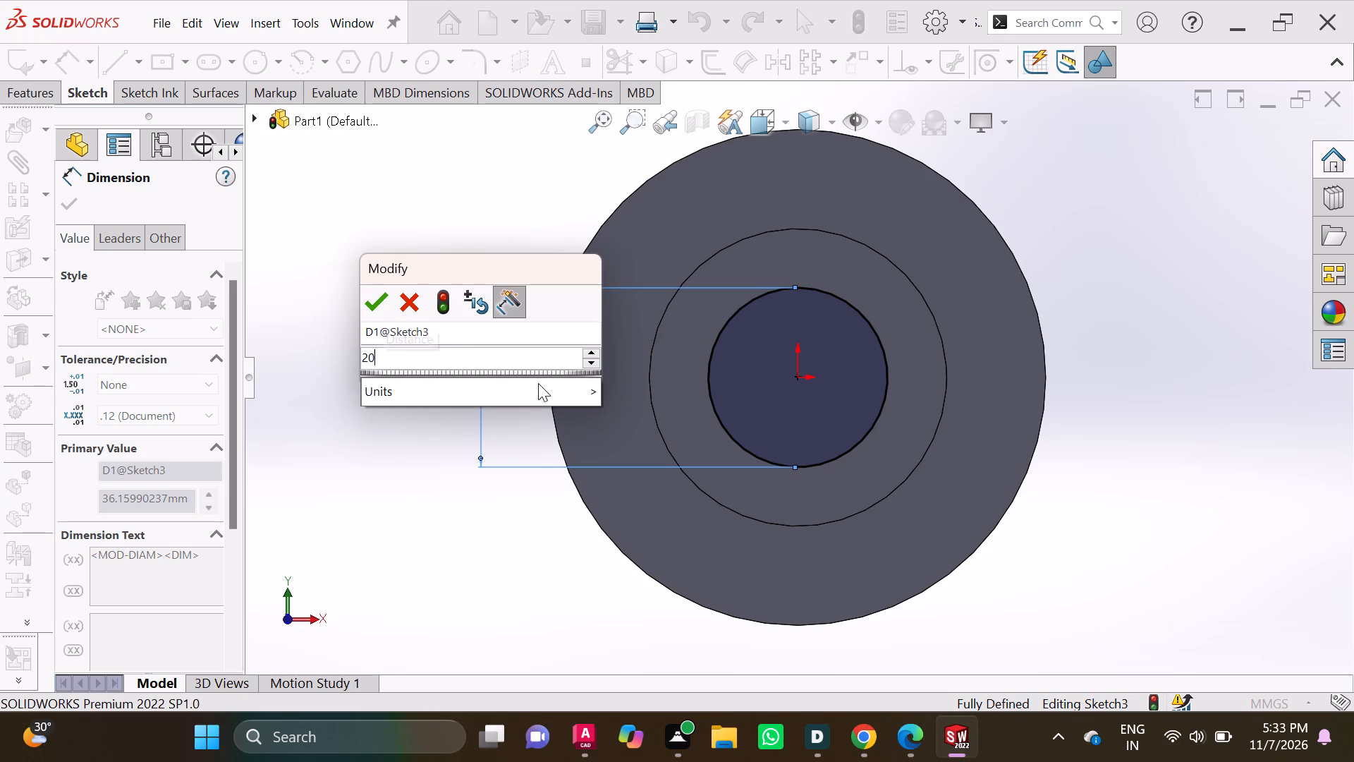
{"action": "key", "text": "Return"}
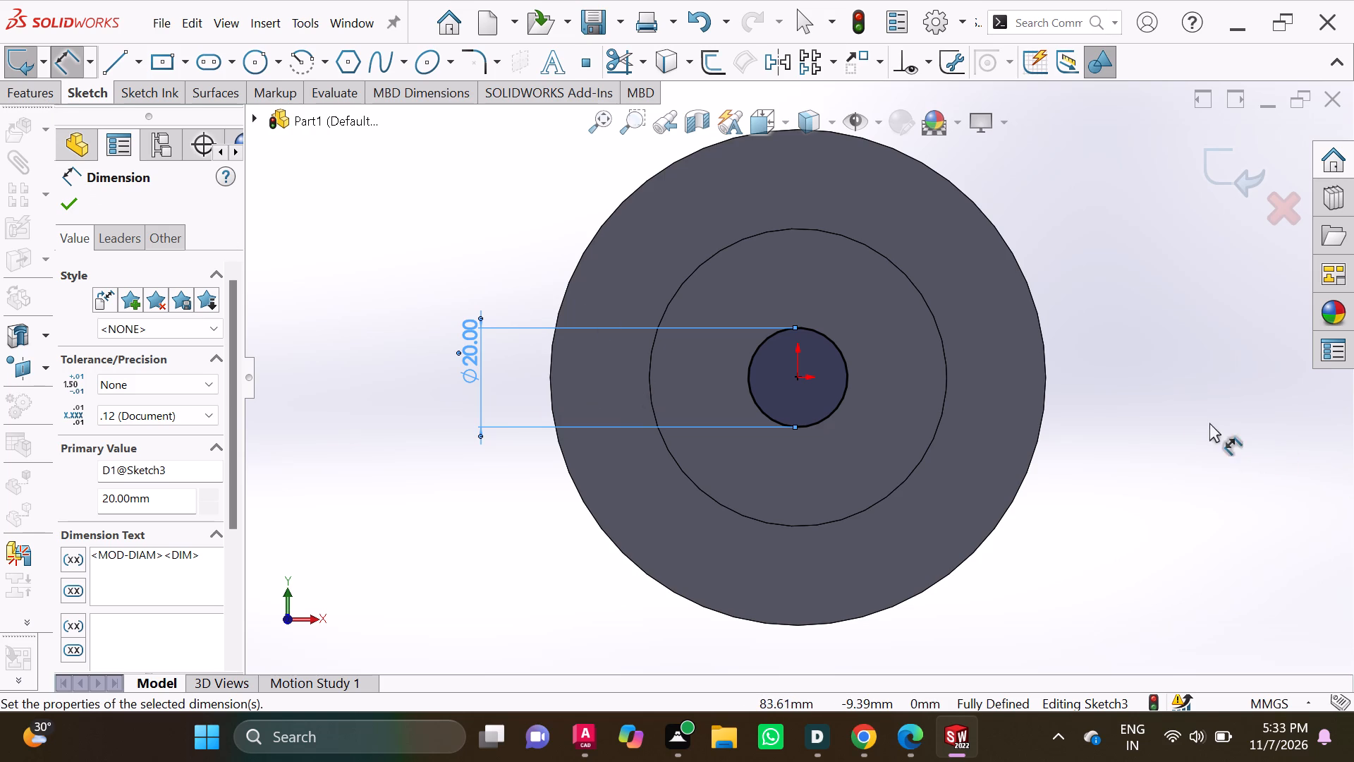
Extrude the 20 mm circle 80 mm outward from the boss's end face, merged with the existing body.
{"action": "middle_click_drag", "start_coordinate": [1126, 388], "coordinate": [1035, 399]}
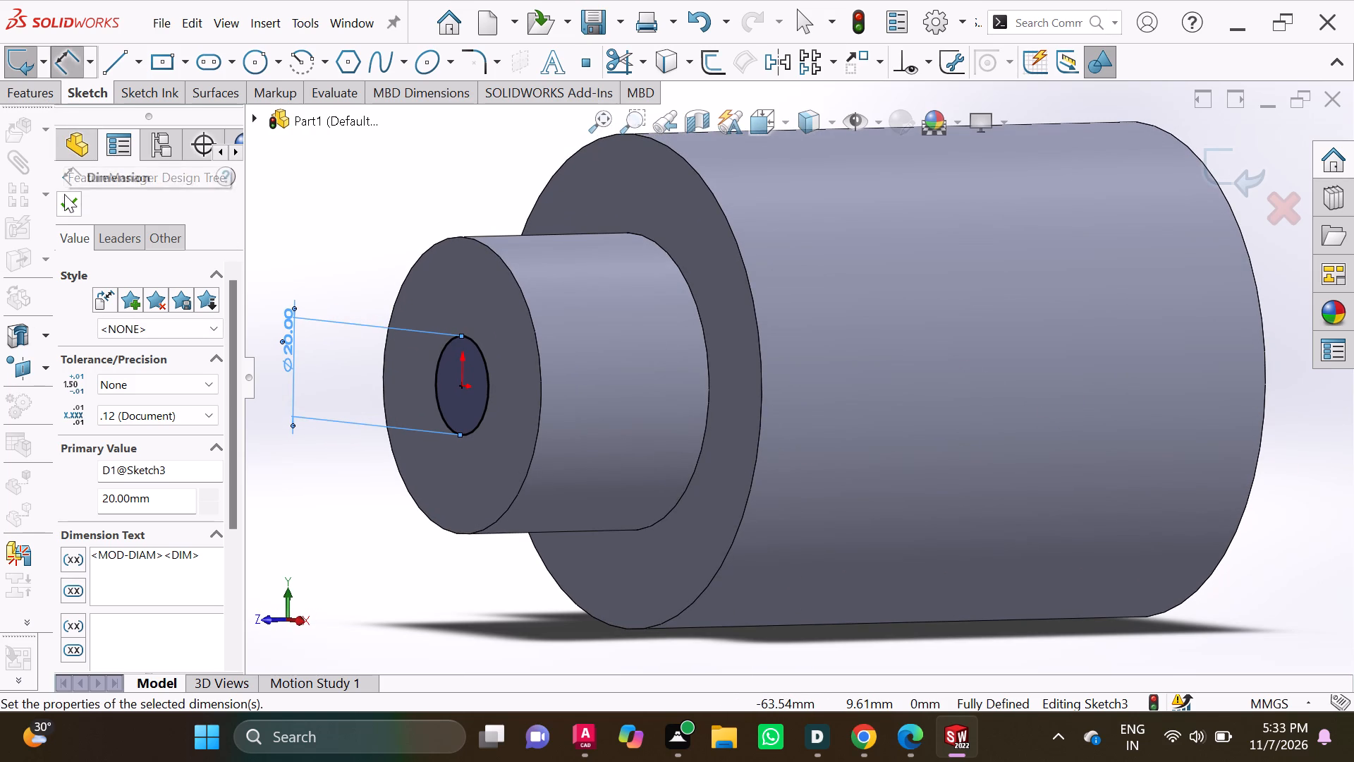
{"action": "left_click", "coordinate": [13, 102]}
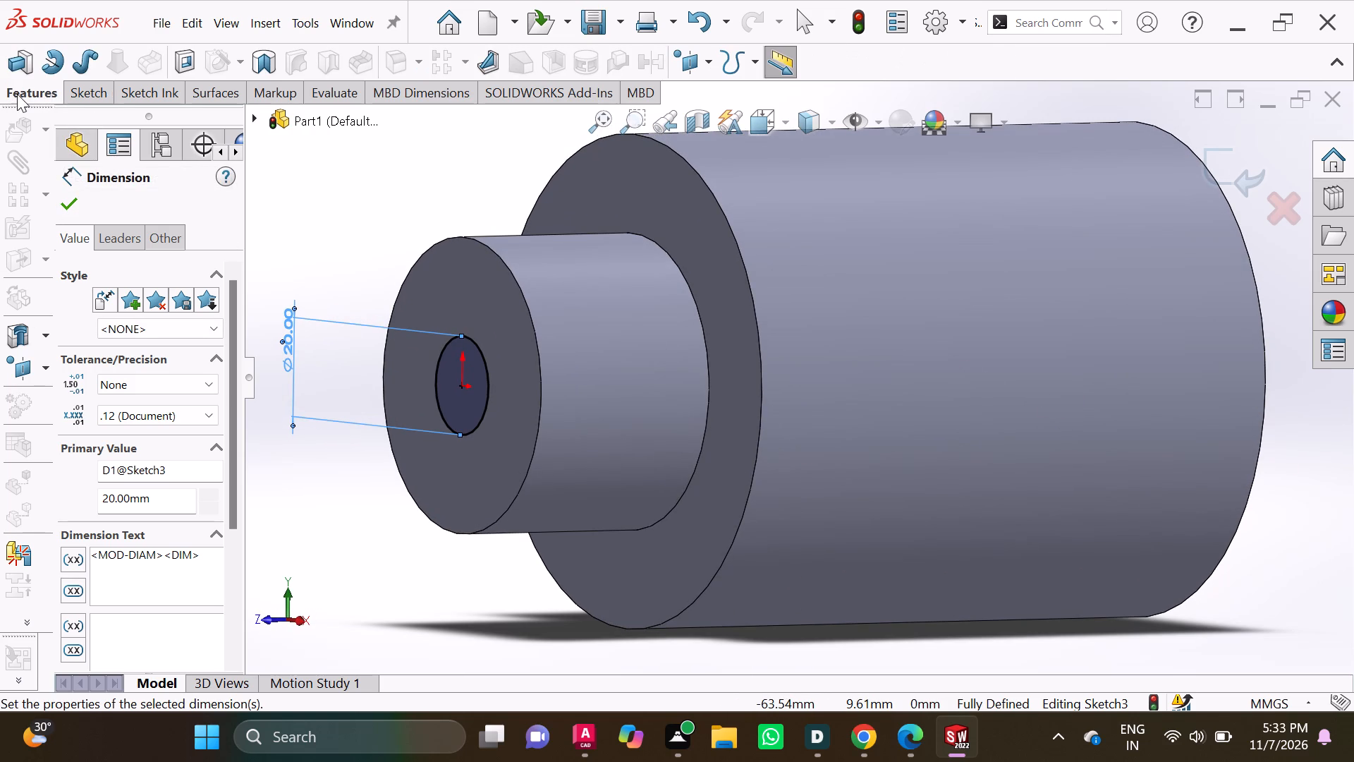
{"action": "left_click", "coordinate": [19, 60]}
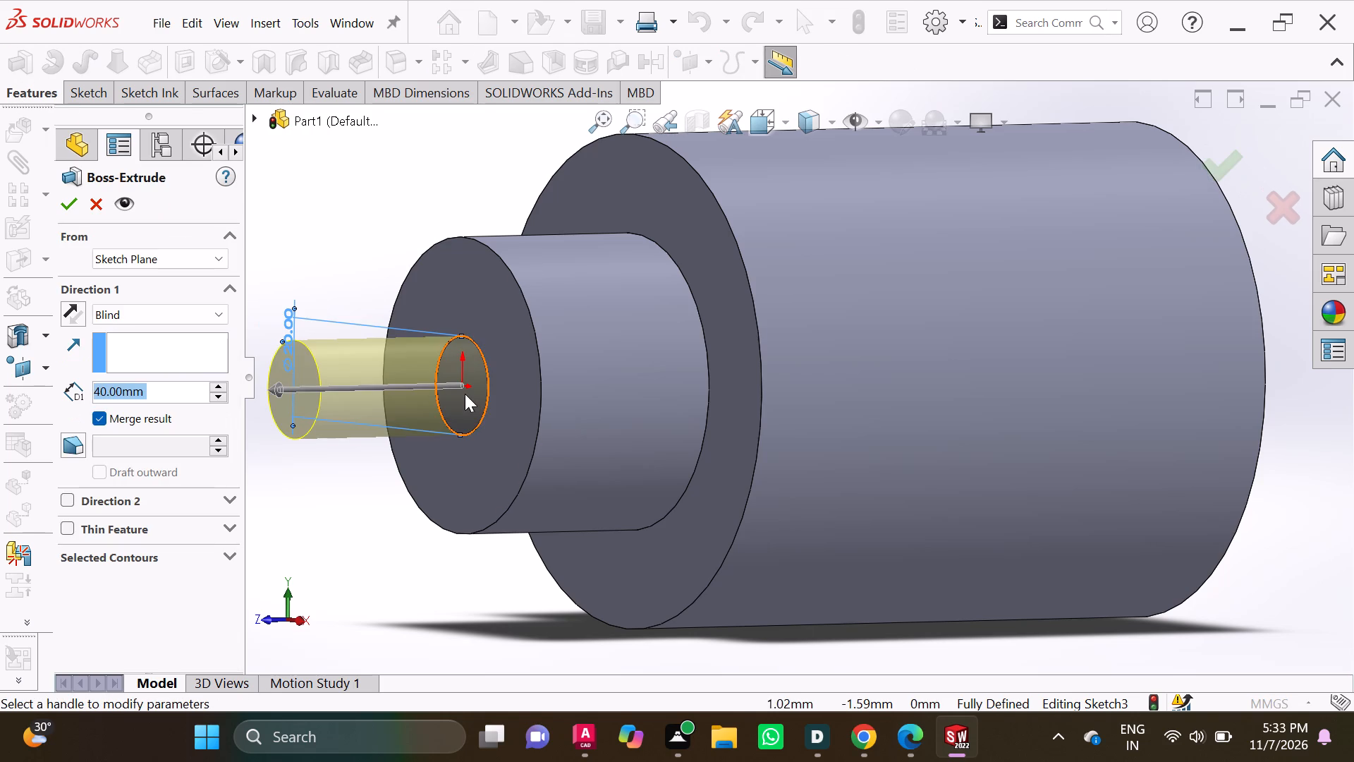
{"action": "scroll", "coordinate": [475, 389], "scroll_direction": "up", "scroll_amount": 1}
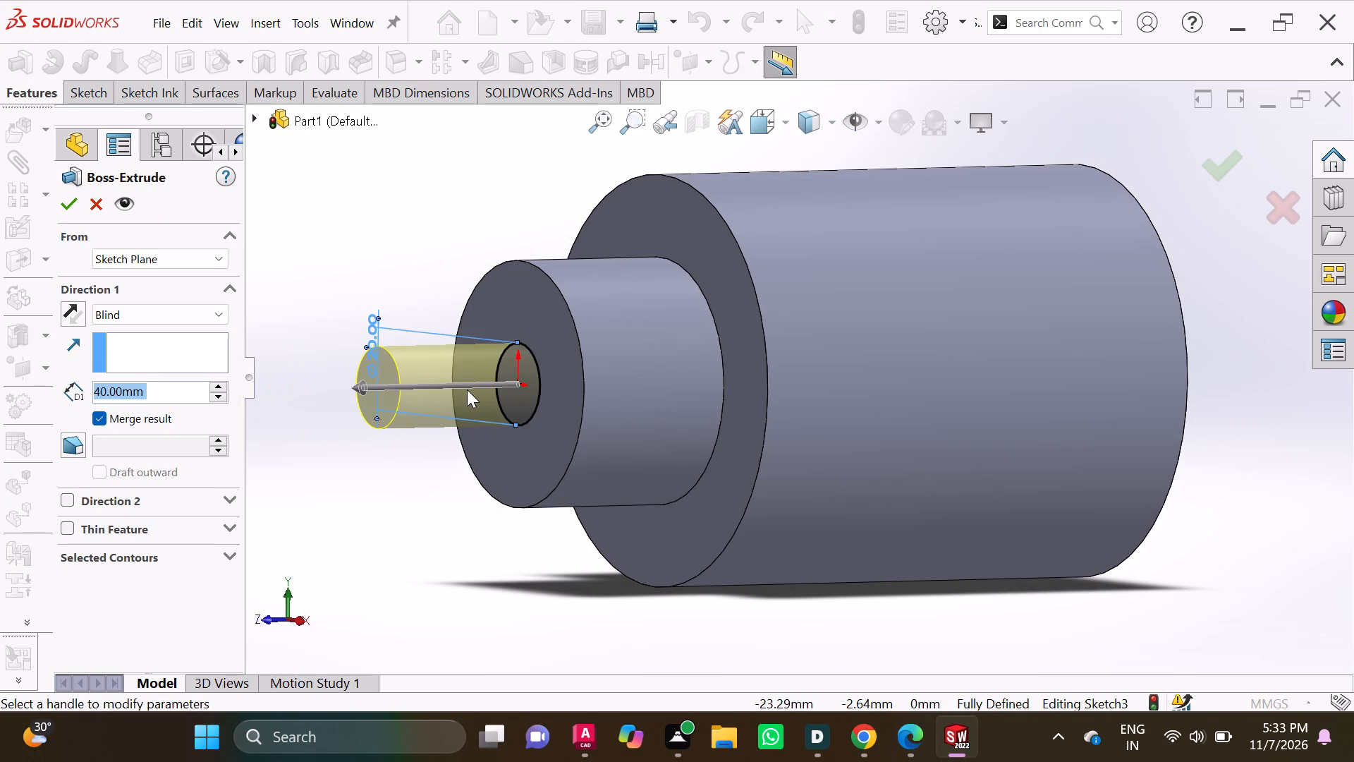
{"action": "key", "text": "BackSpace"}
{"action": "type", "text": "80"}
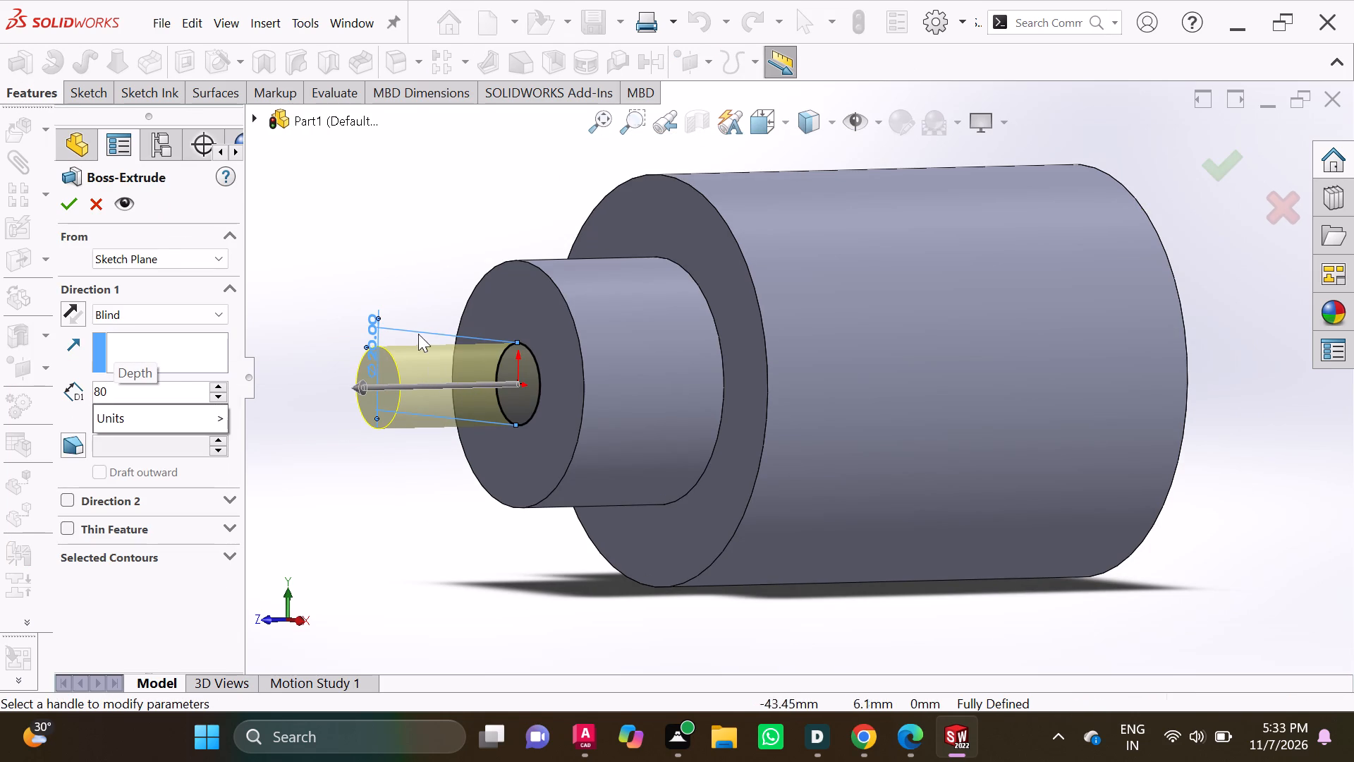
{"action": "left_click", "coordinate": [63, 207]}
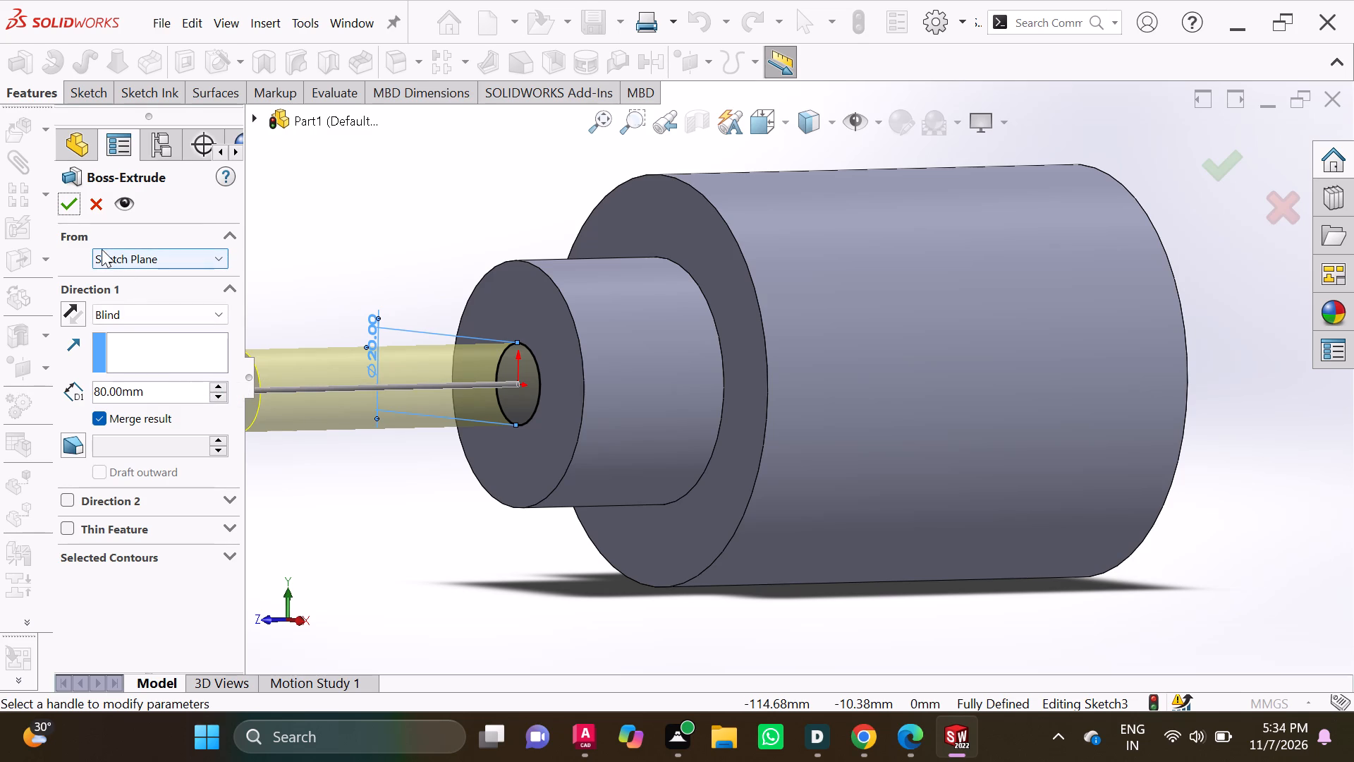
{"action": "left_click", "coordinate": [62, 202]}
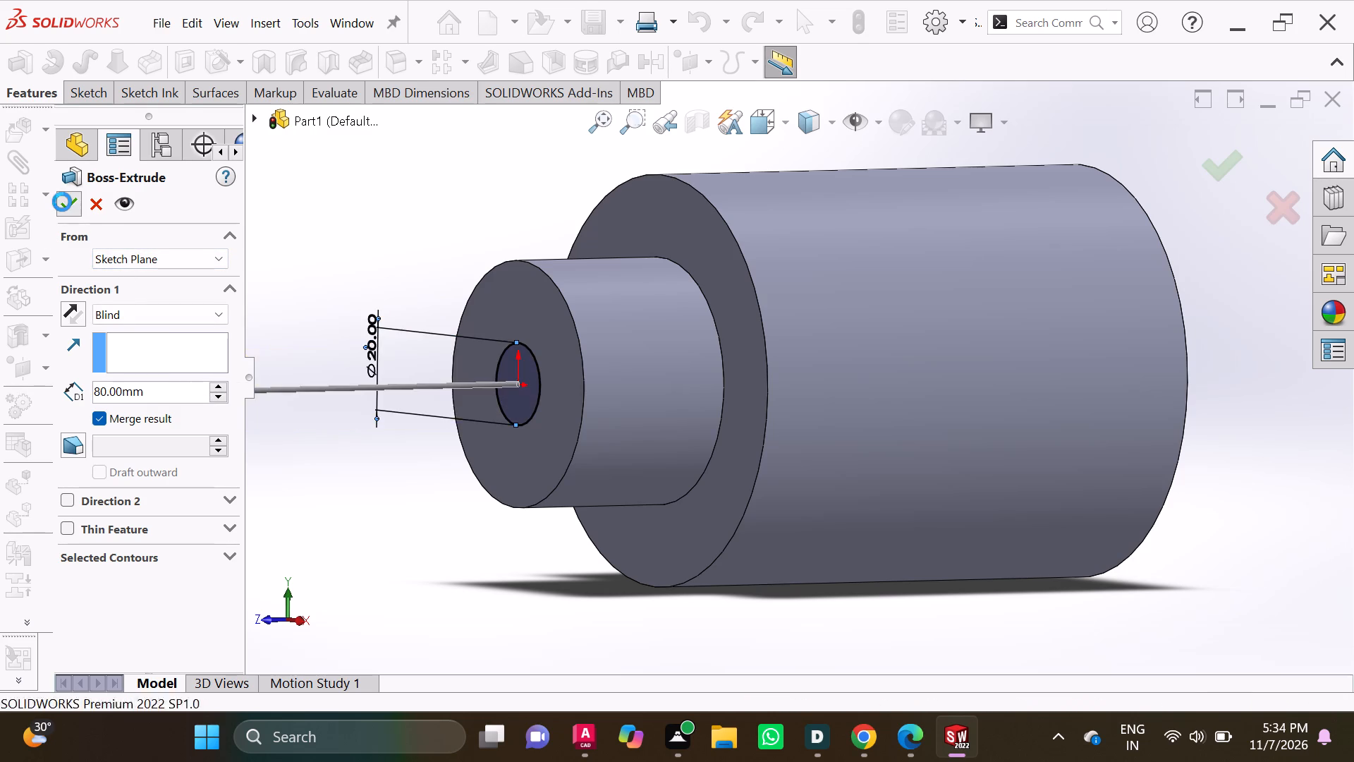
{"action": "scroll", "coordinate": [580, 454], "scroll_direction": "up", "scroll_amount": 2}
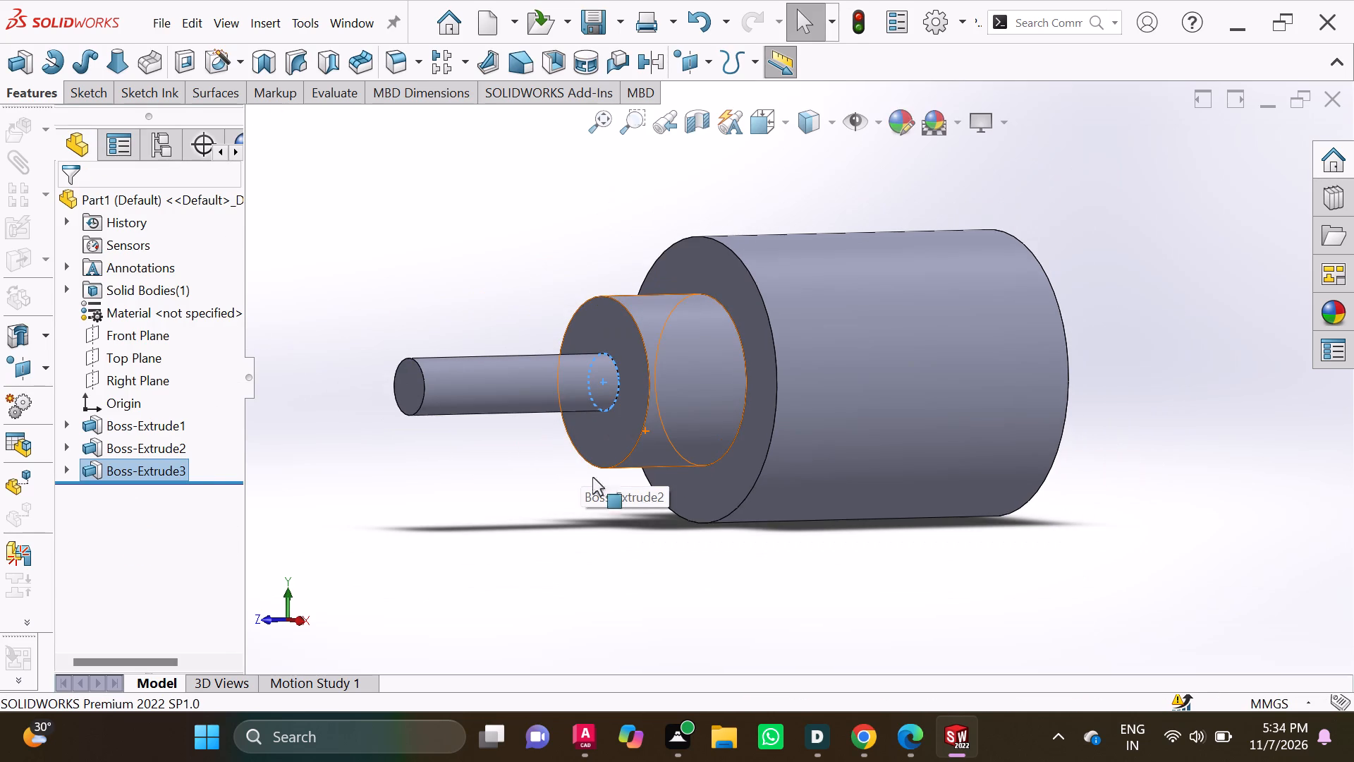
{"action": "key", "text": "Escape"}
{"action": "key", "text": "Escape"}
{"action": "key", "text": "Escape"}
{"action": "key", "text": "Escape"}
{"action": "key", "text": "Escape"}
{"action": "key", "text": "Escape"}
{"action": "key", "text": "Escape"}
{"action": "key", "text": "Escape"}
{"action": "key", "text": "Escape"}
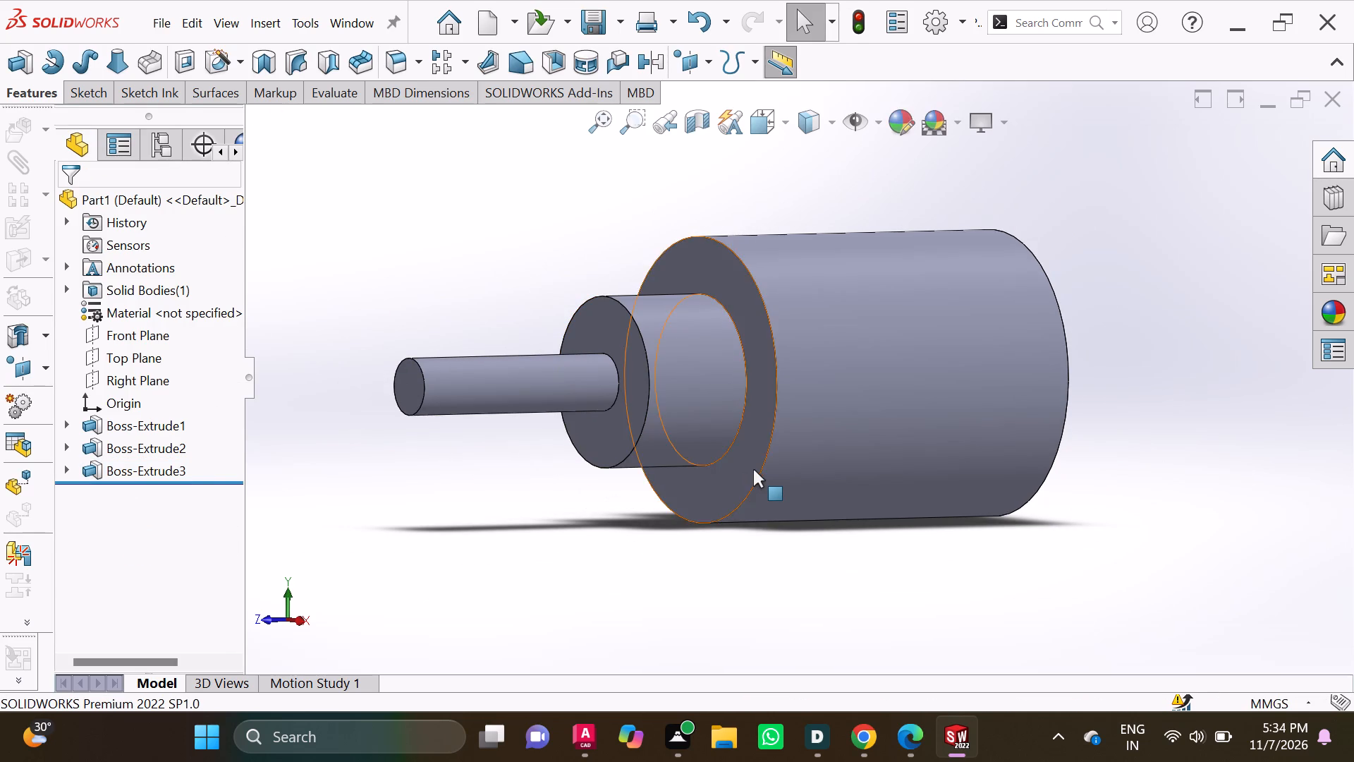
{"action": "key", "text": "Escape"}
{"action": "key", "text": "Escape"}
{"action": "key", "text": "Escape"}
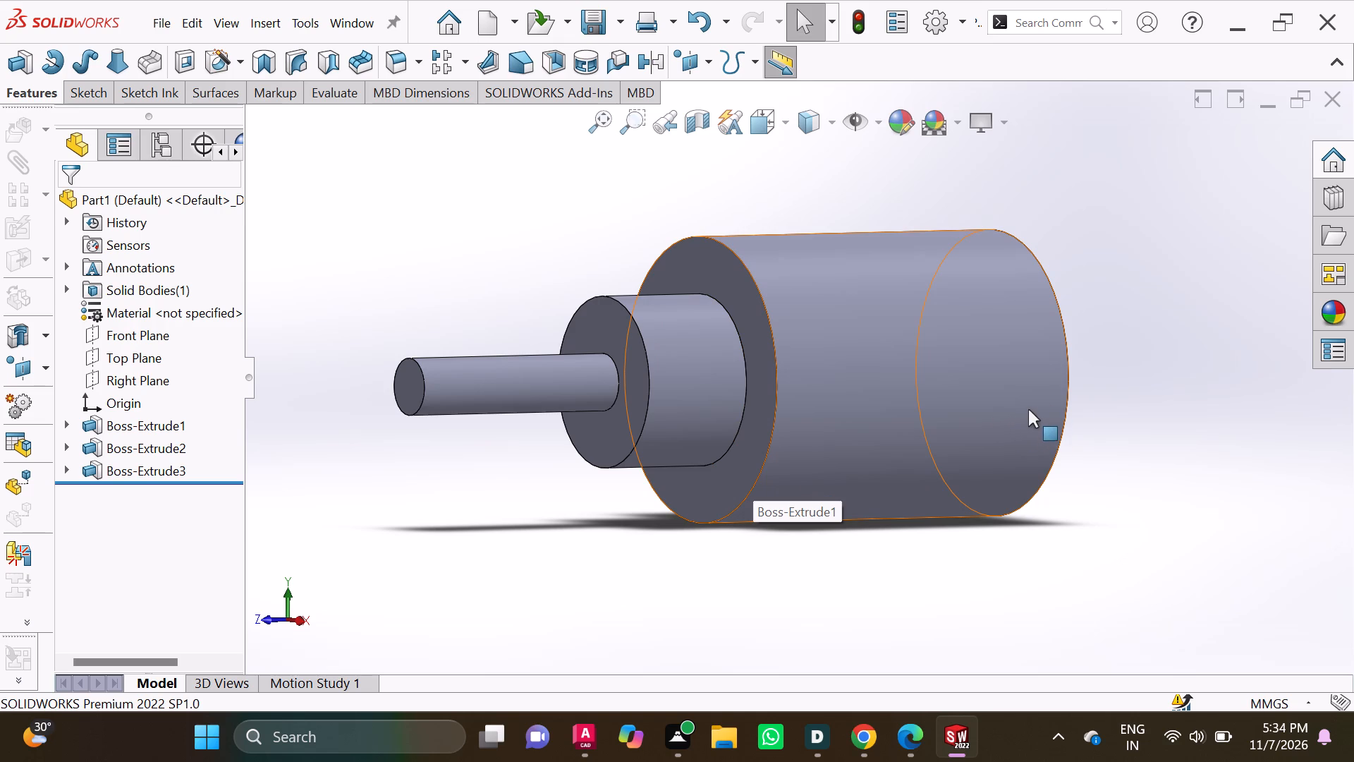
Start a circle sketch on the back end face of the 100 mm diameter cylinder.
{"action": "left_click", "coordinate": [1067, 375]}
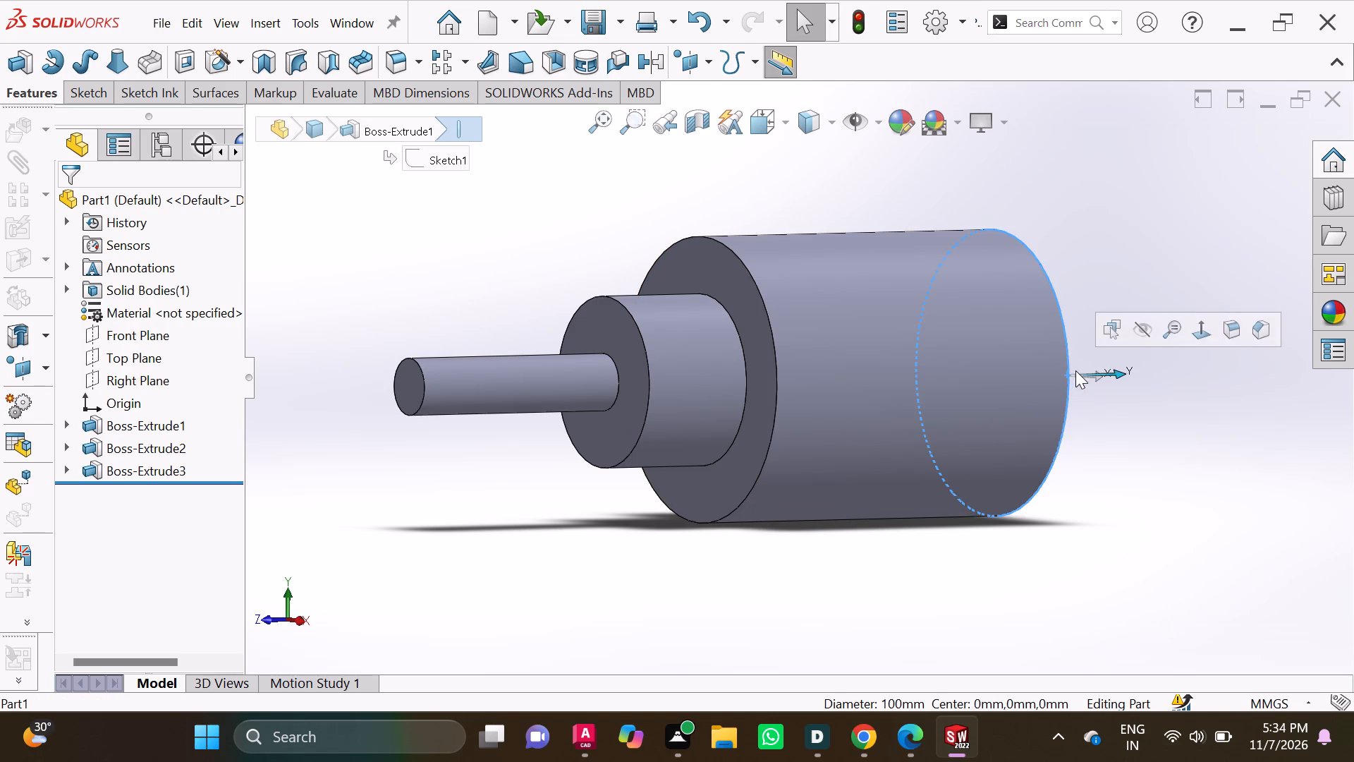
{"action": "middle_click_drag", "start_coordinate": [1051, 368], "coordinate": [838, 359]}
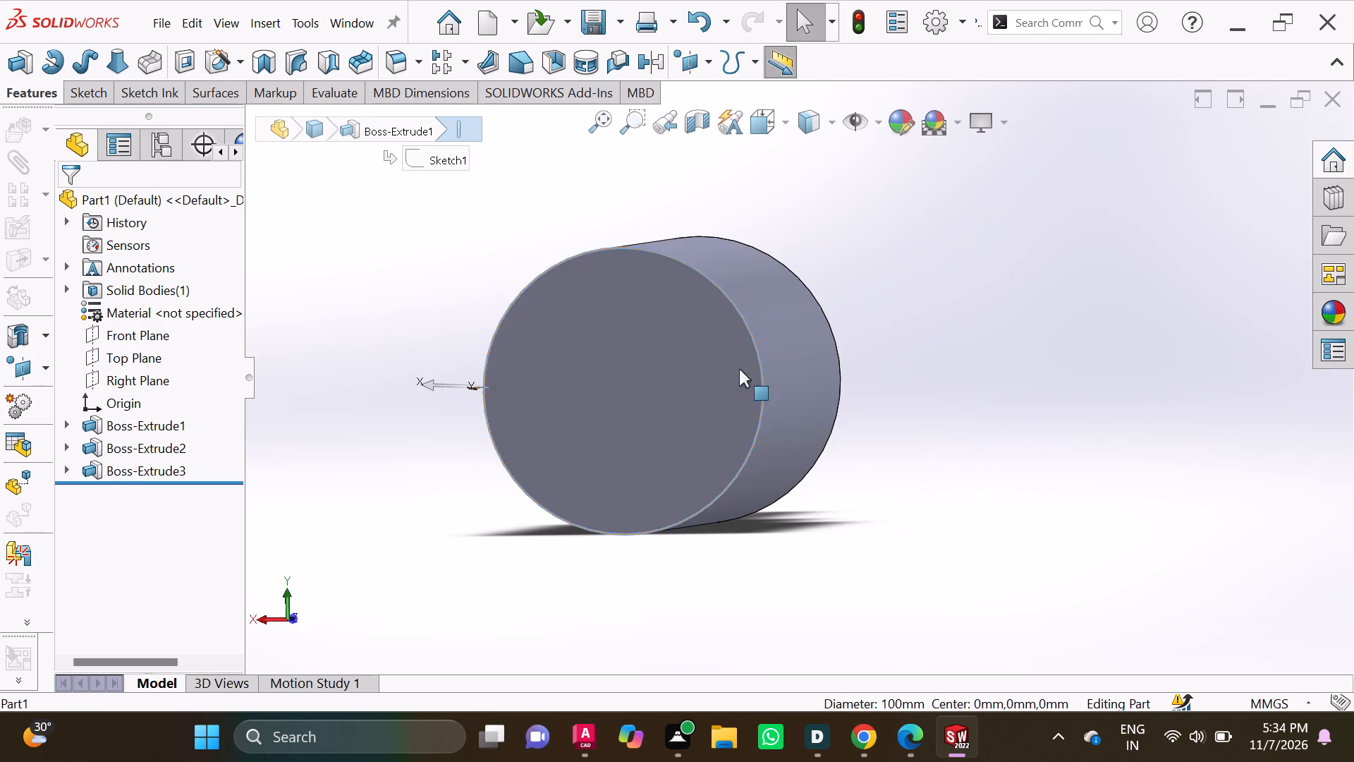
{"action": "left_click", "coordinate": [598, 392]}
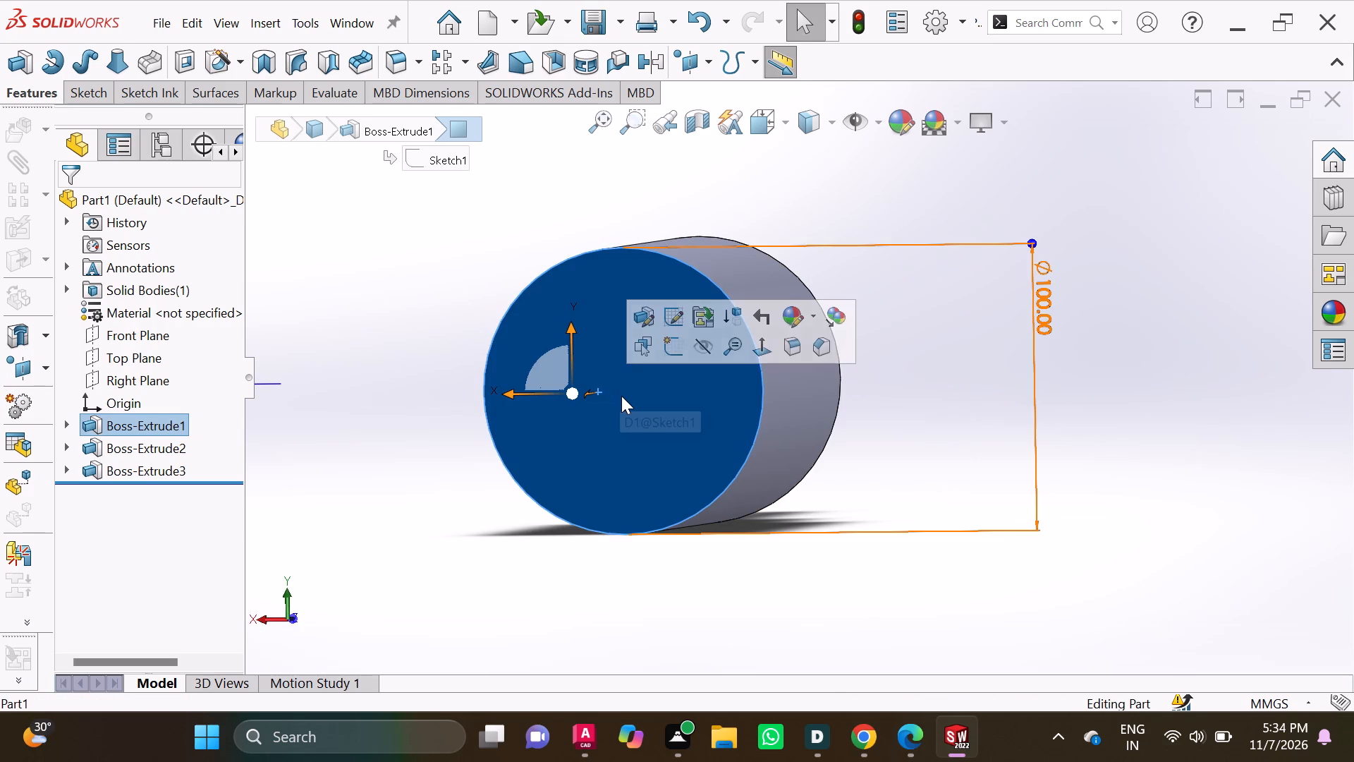
{"action": "middle_click_drag", "start_coordinate": [621, 396], "coordinate": [643, 404]}
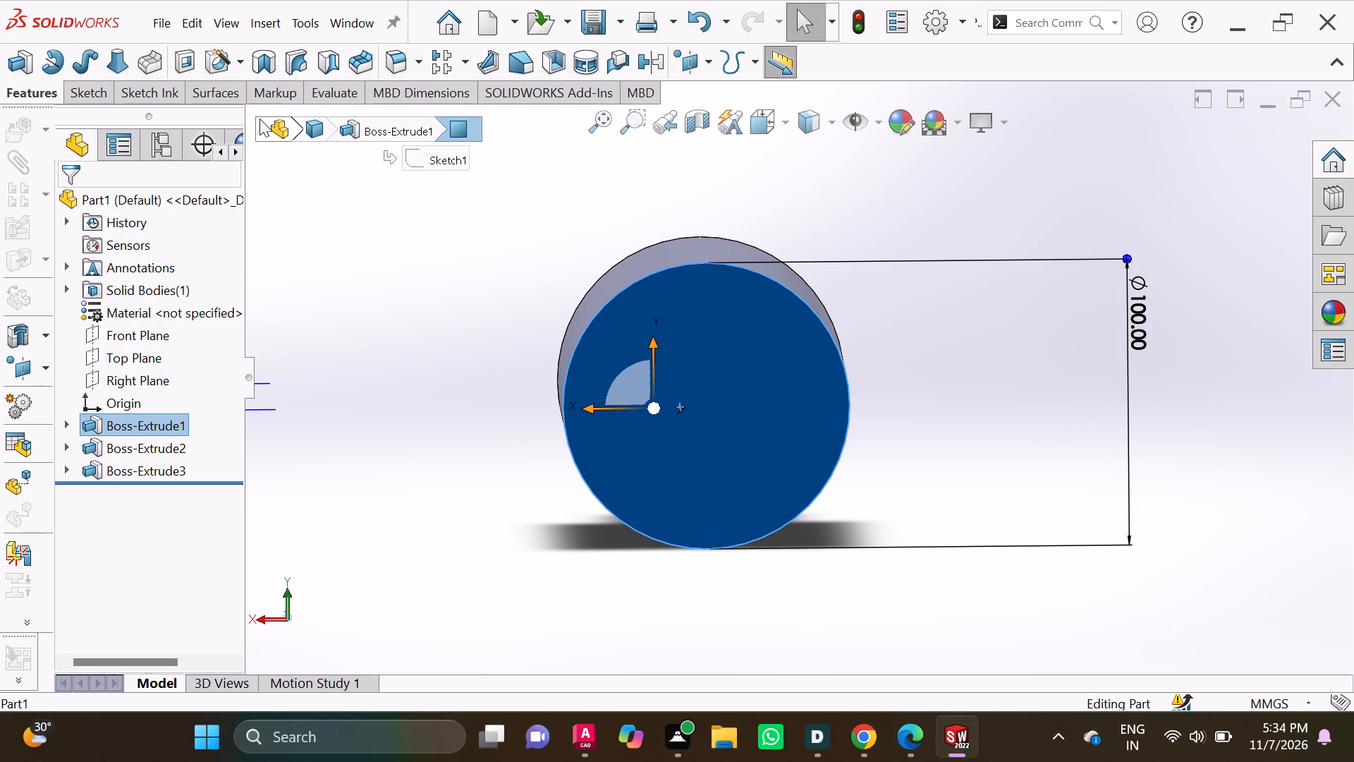
{"action": "left_click", "coordinate": [80, 90]}
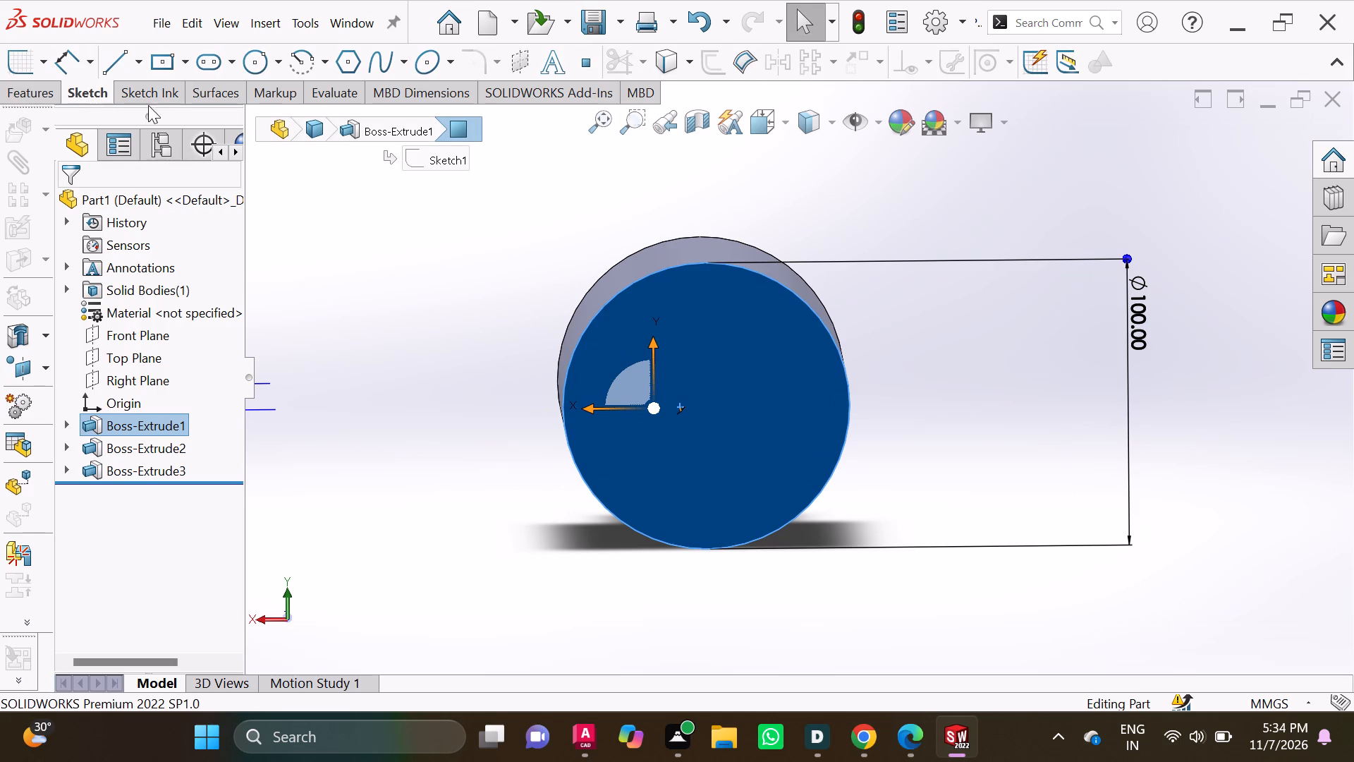
{"action": "left_click", "coordinate": [283, 67]}
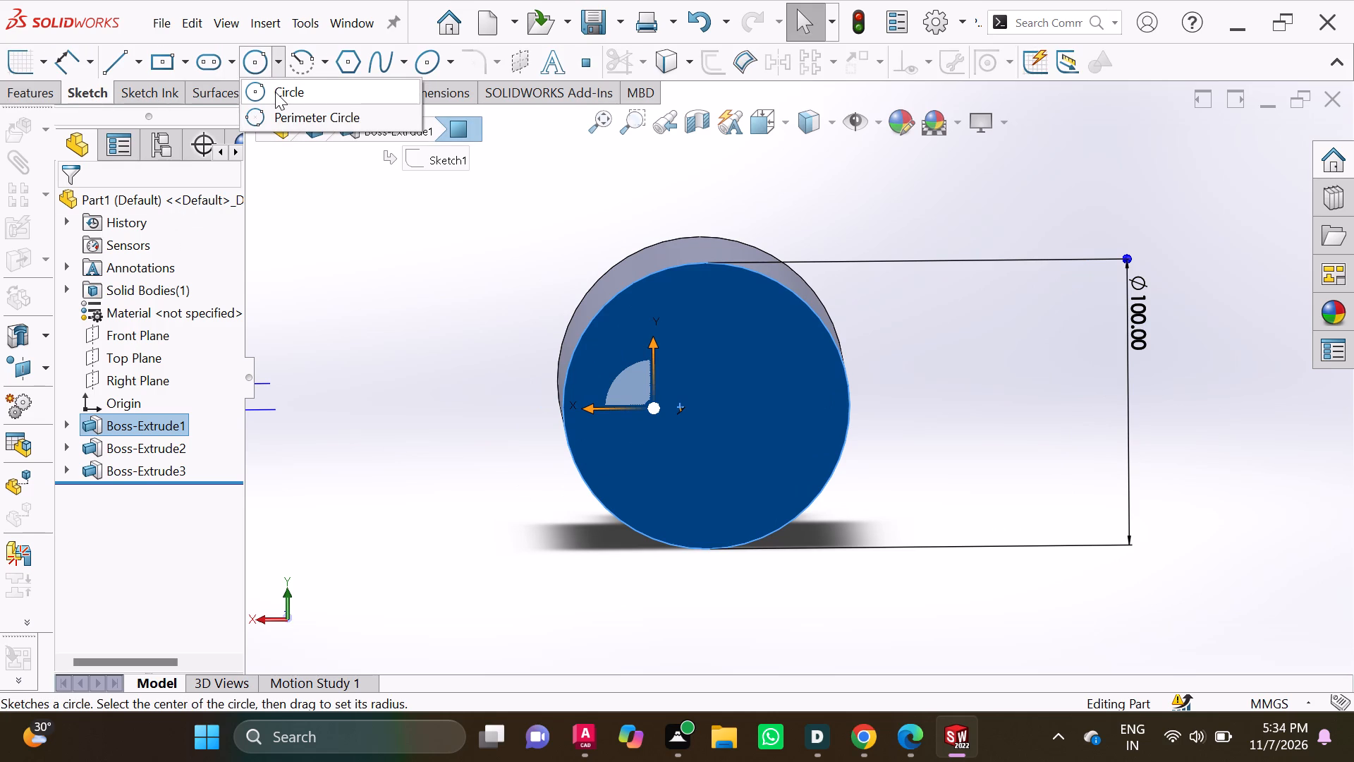
{"action": "left_click", "coordinate": [275, 92]}
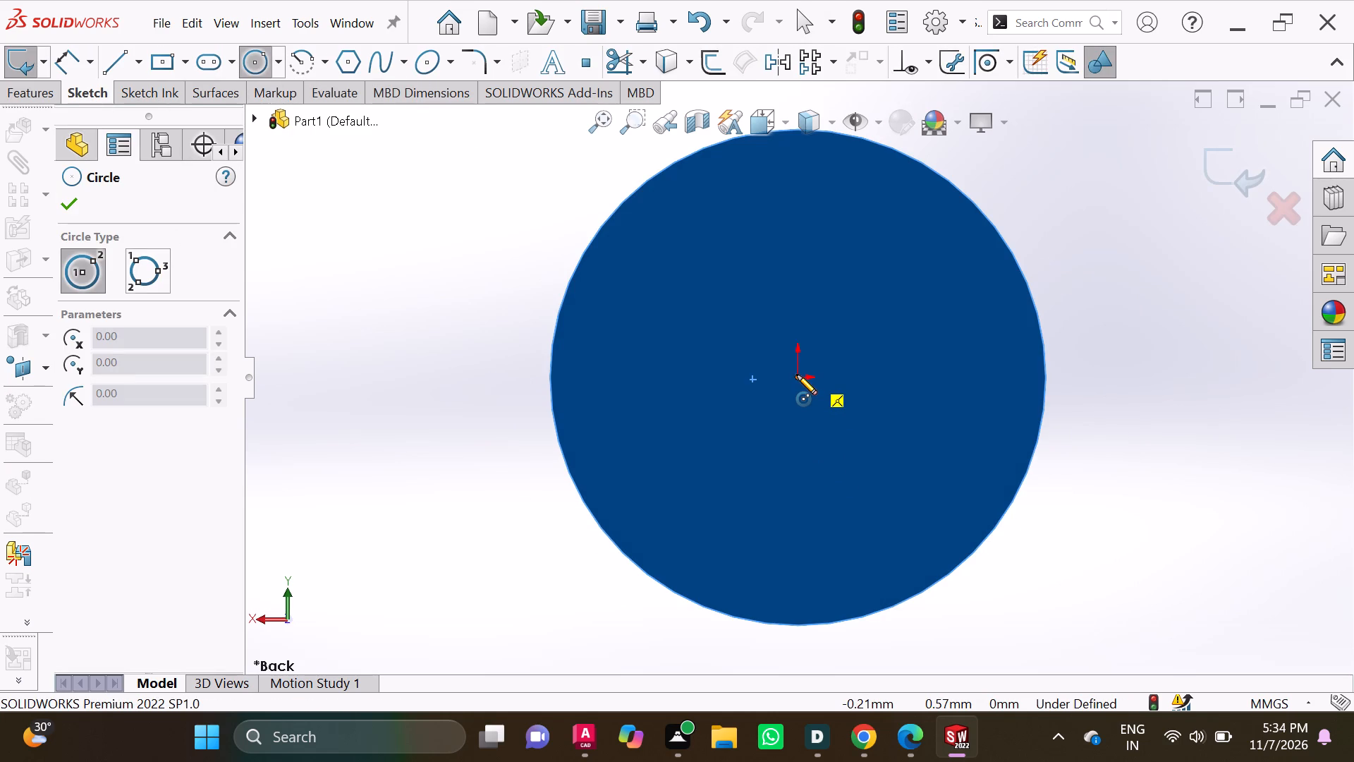
Draw a circle centred on the origin with a radius of about 23 mm on the cylinder's back end face.
{"action": "left_click", "coordinate": [797, 377]}
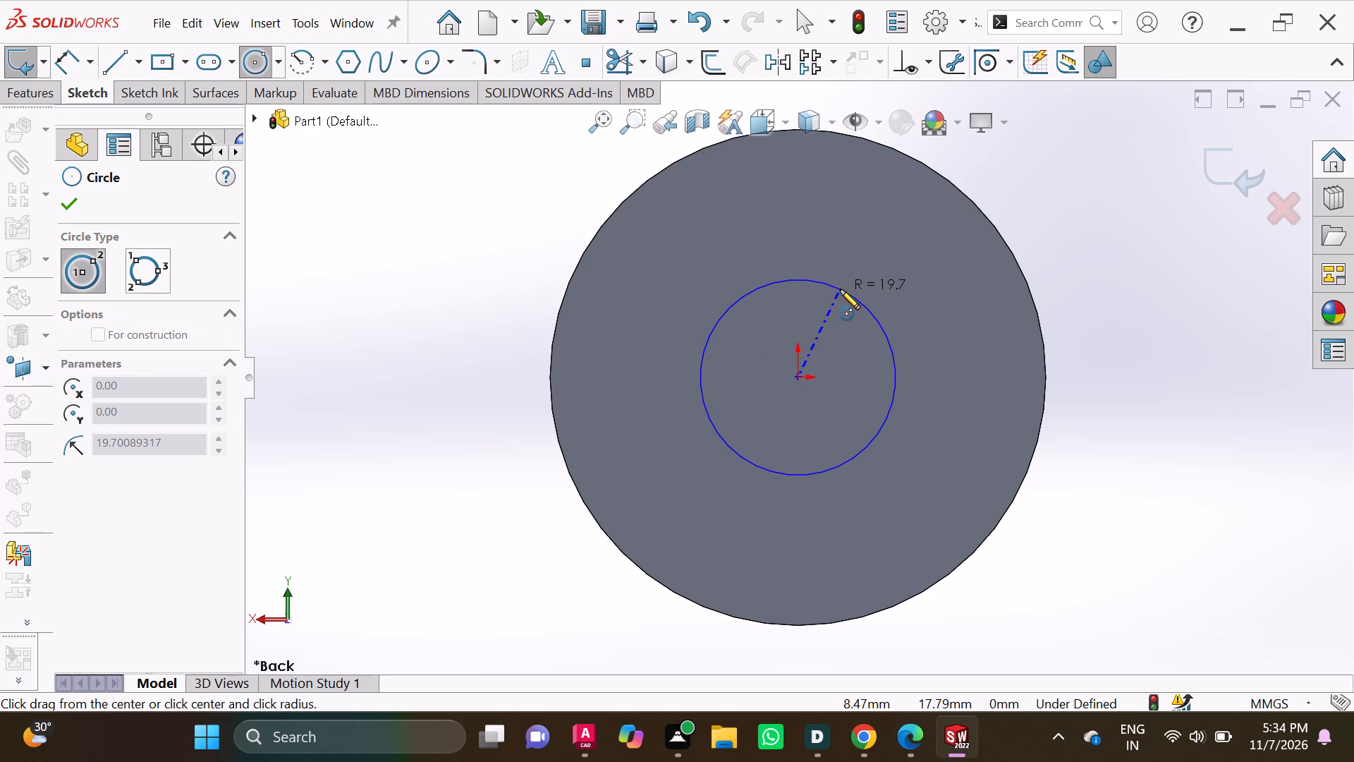
{"action": "key", "text": "6"}
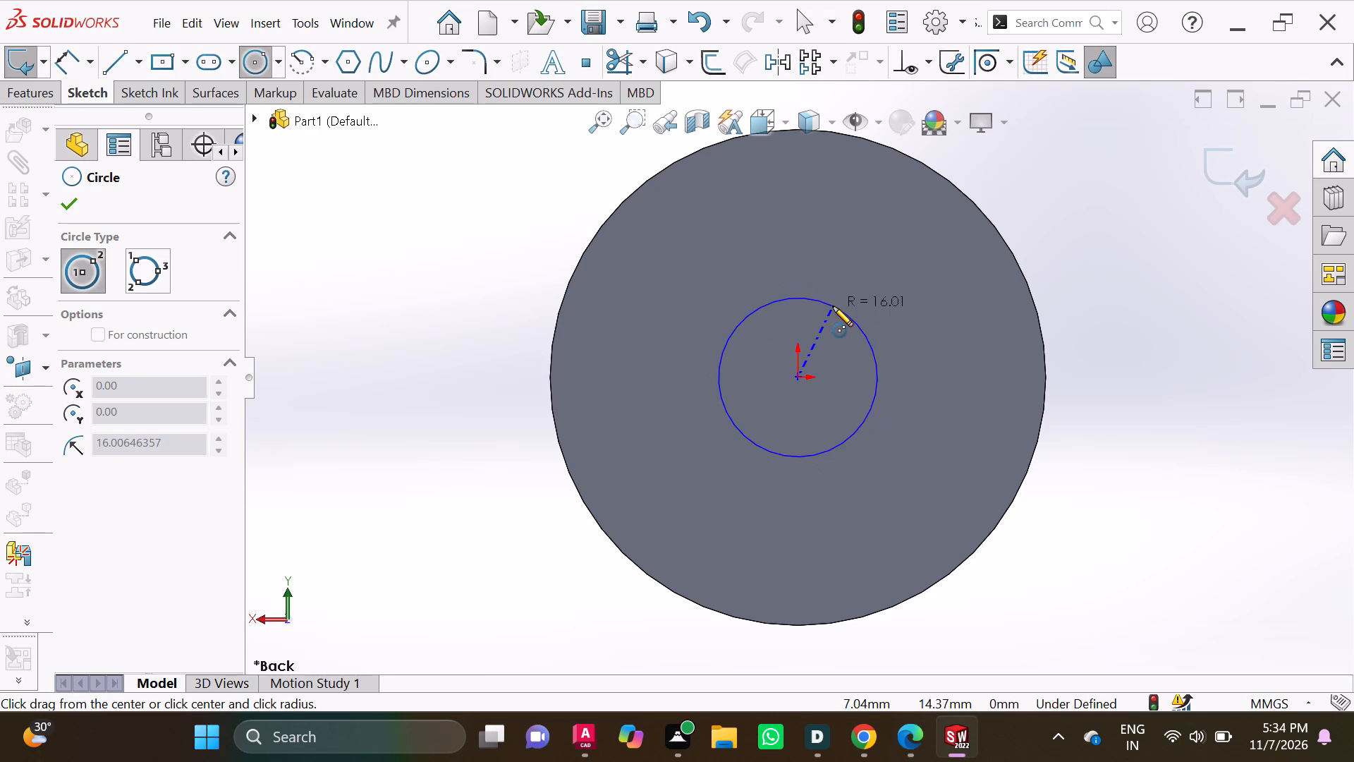
{"action": "left_click", "coordinate": [850, 277]}
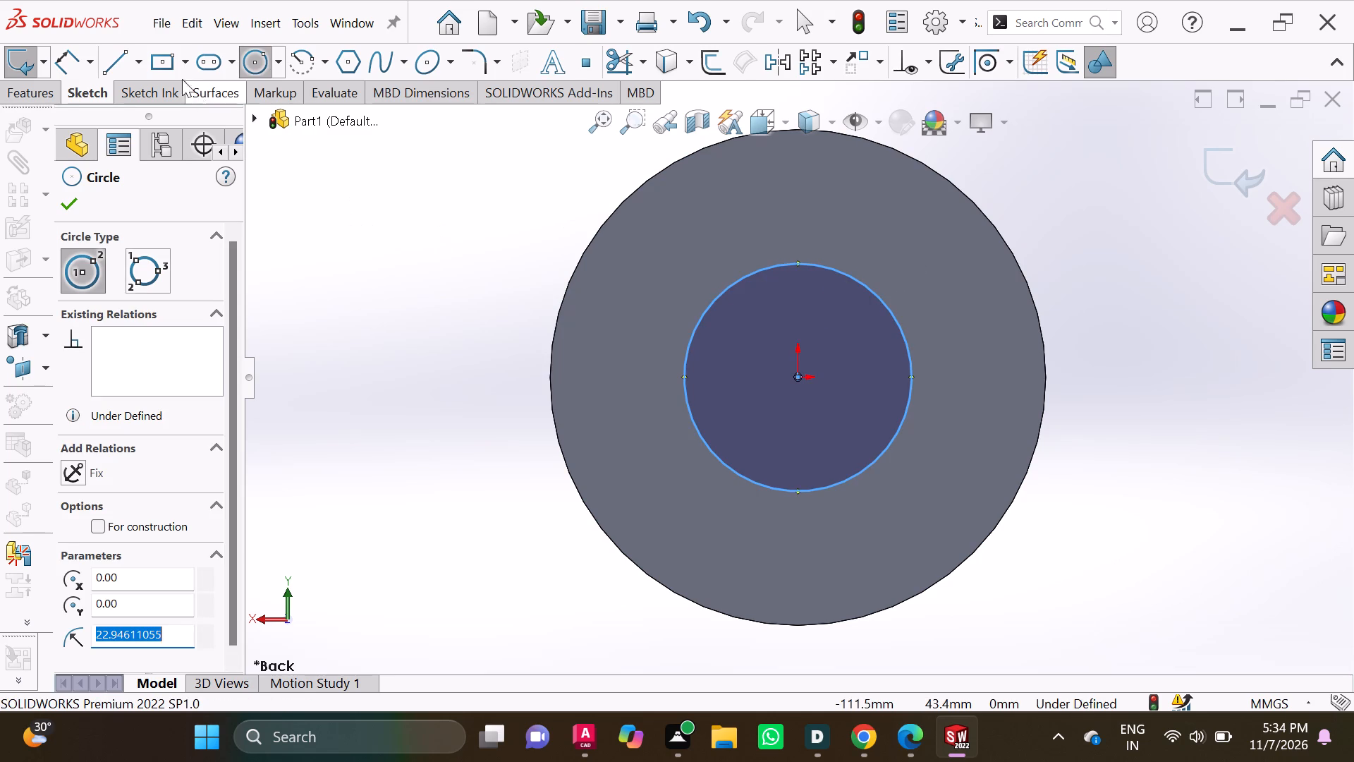
Dimension the back-face circle's diameter and set it to 60 mm.
{"action": "left_click", "coordinate": [64, 54]}
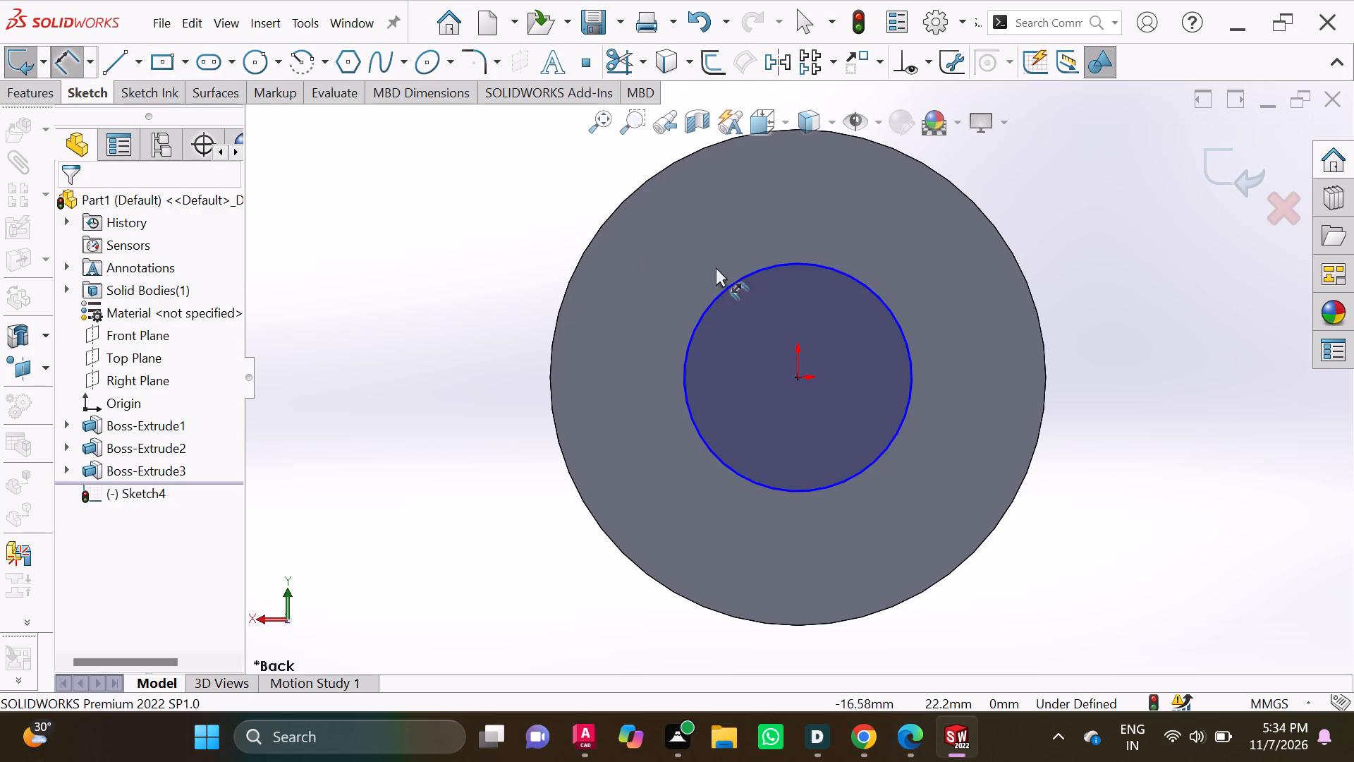
{"action": "left_click", "coordinate": [743, 282]}
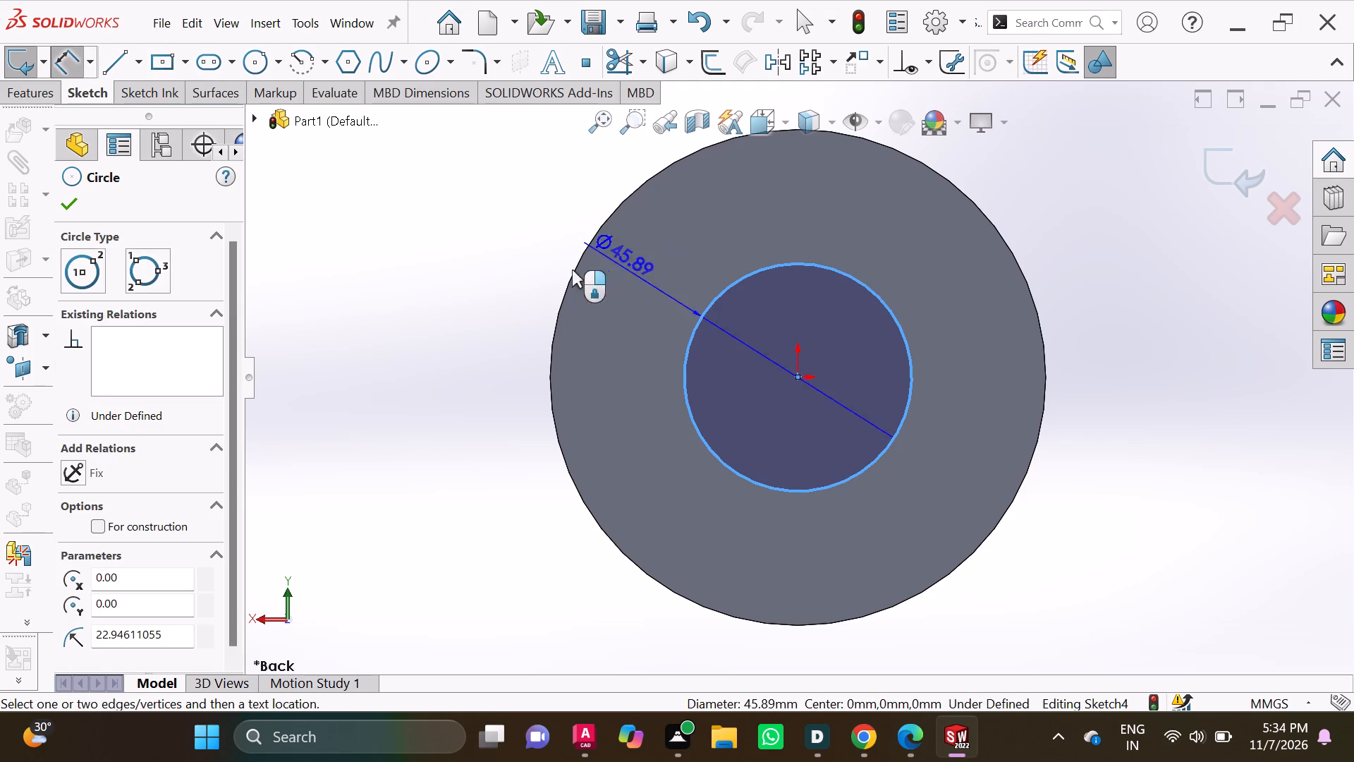
{"action": "left_click", "coordinate": [458, 300]}
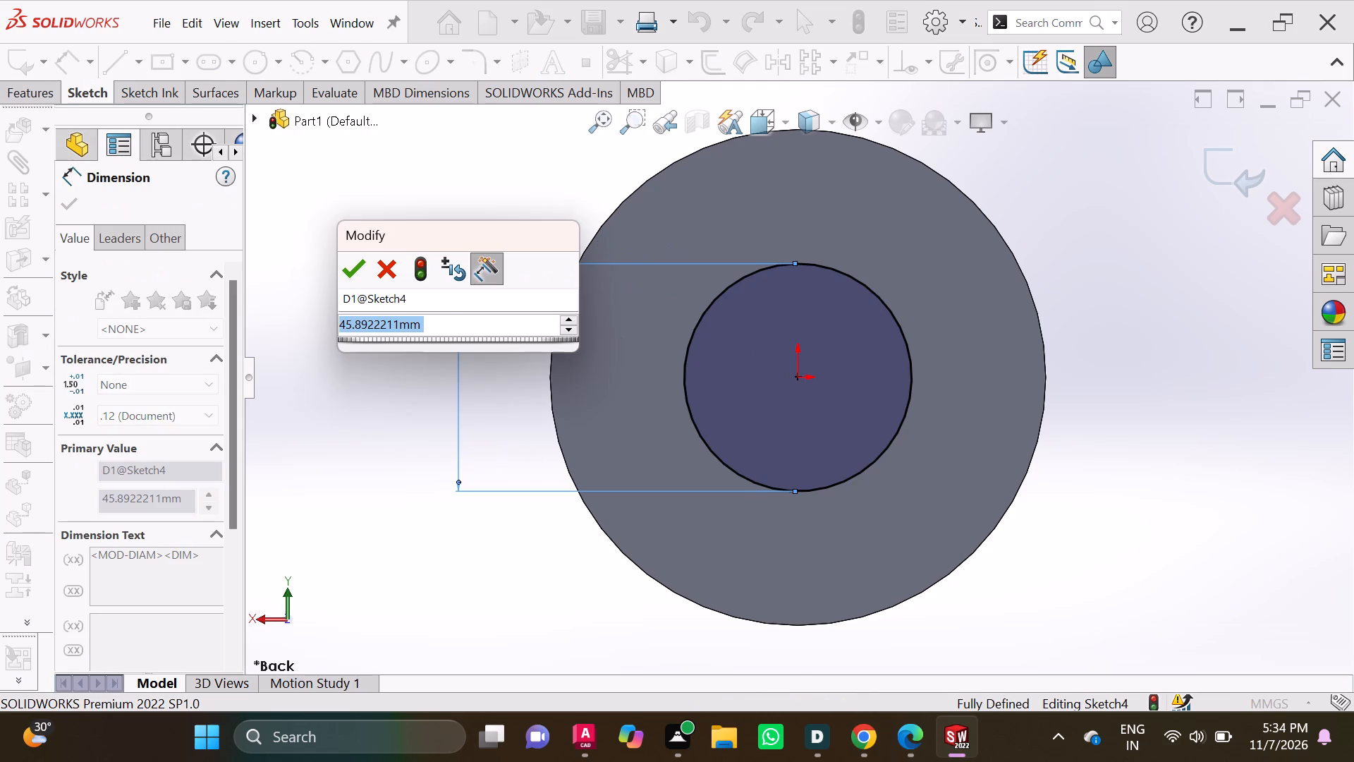
{"action": "type", "text": "60"}
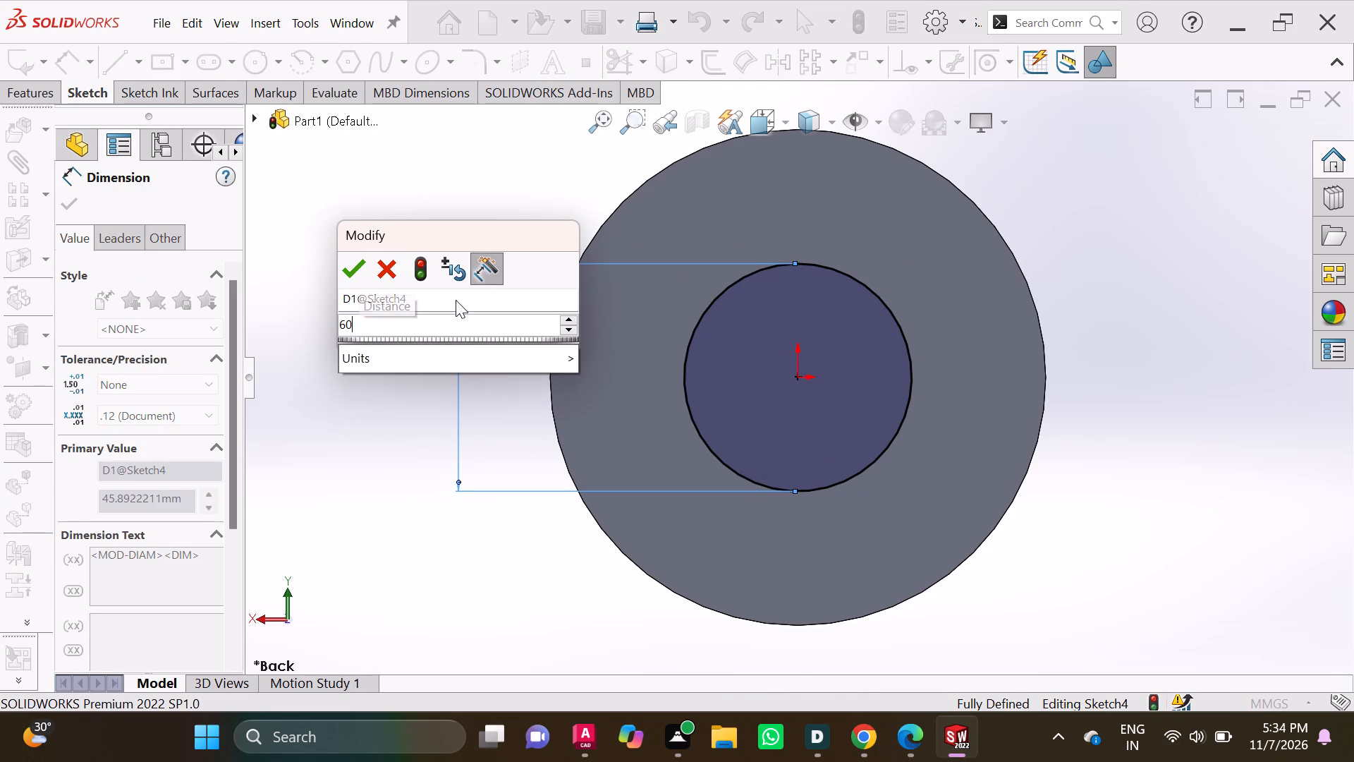
{"action": "key", "text": "Return"}
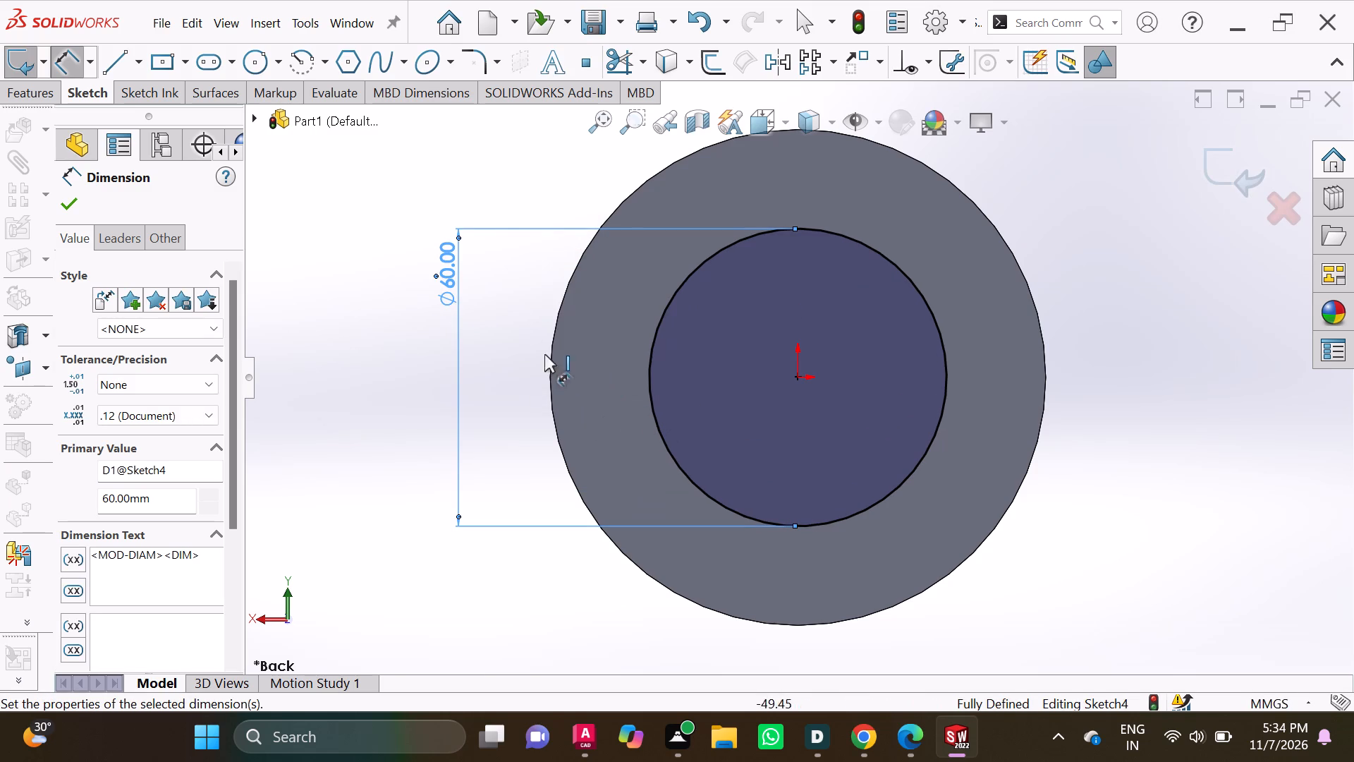
Extrude the 60 mm circle 40 mm outward from the cylinder's back face, merged with the existing body.
{"action": "left_click", "coordinate": [60, 99]}
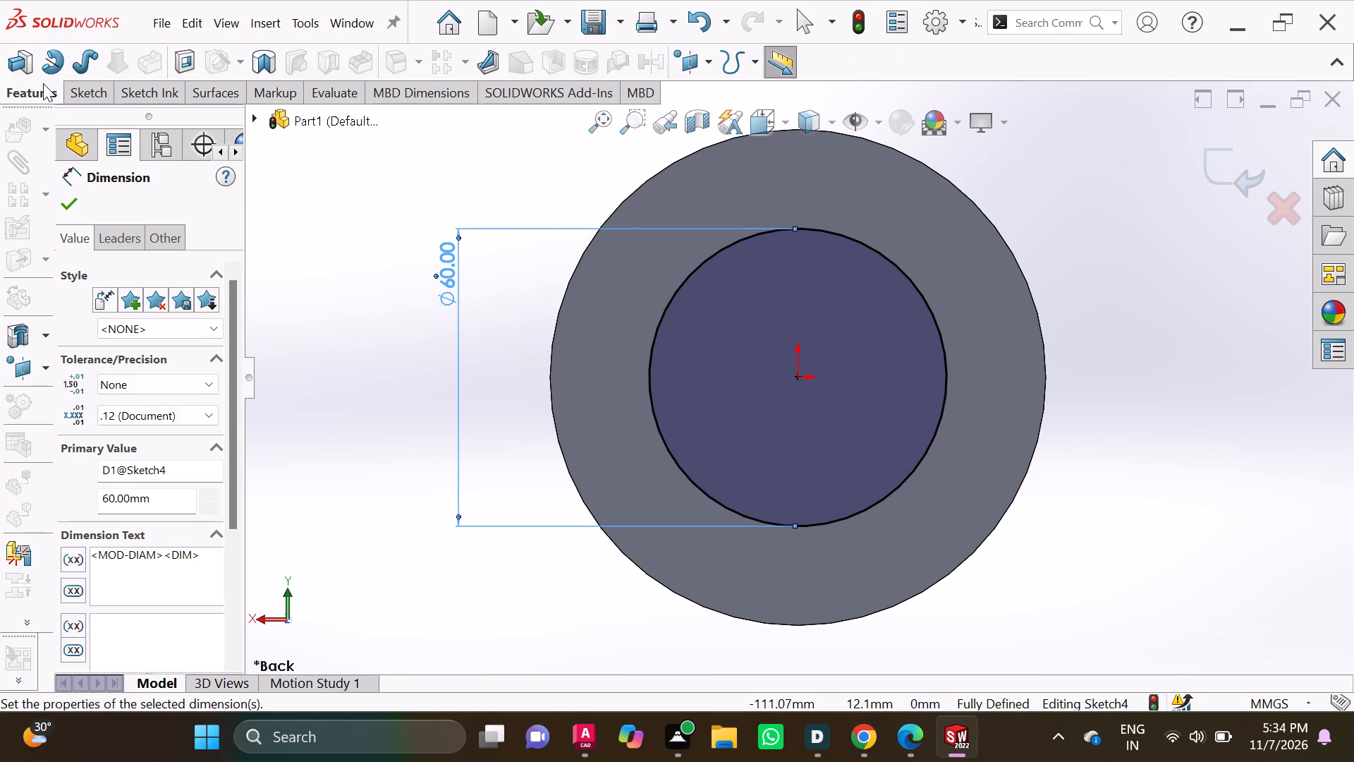
{"action": "left_click", "coordinate": [27, 60]}
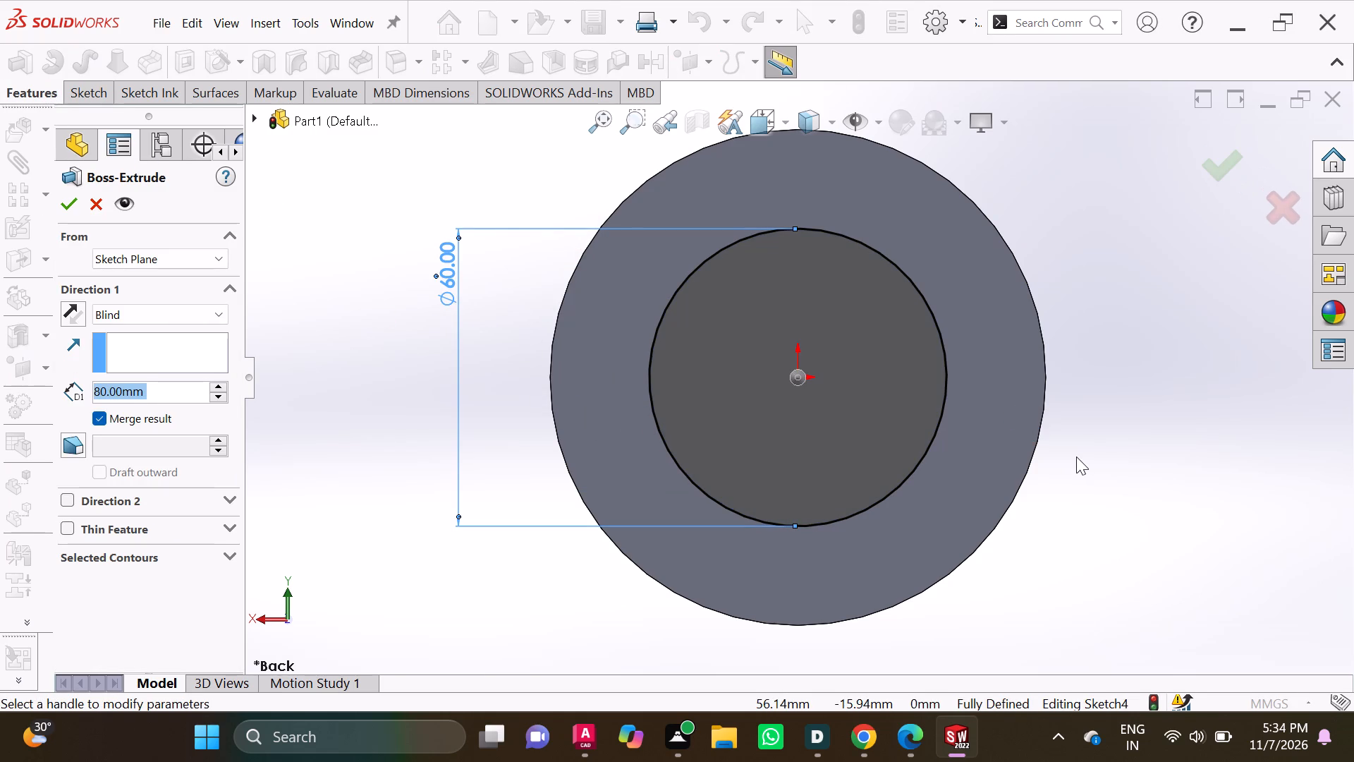
{"action": "middle_click_drag", "start_coordinate": [1076, 456], "coordinate": [1020, 447]}
{"action": "scroll", "coordinate": [1020, 447], "scroll_direction": "up", "scroll_amount": 1}
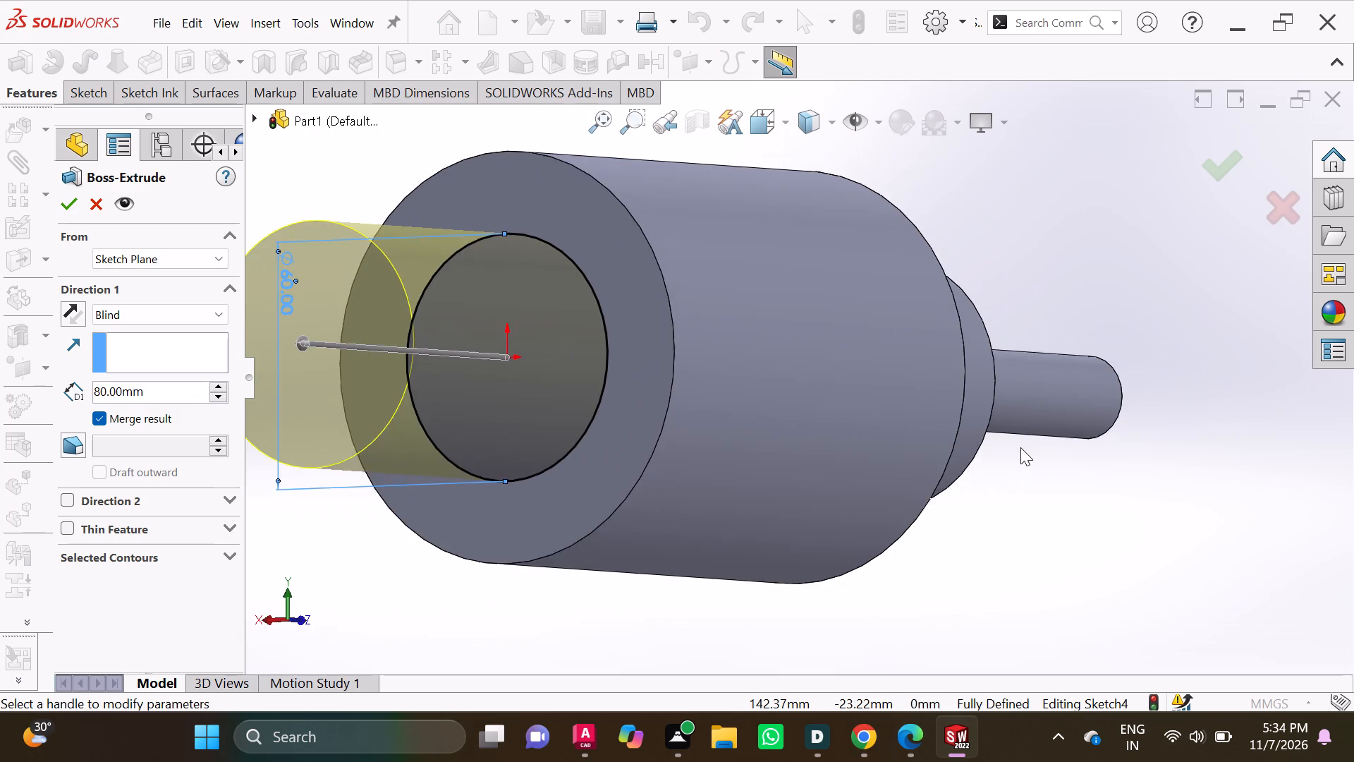
{"action": "scroll", "coordinate": [1020, 447], "scroll_direction": "up", "scroll_amount": 1}
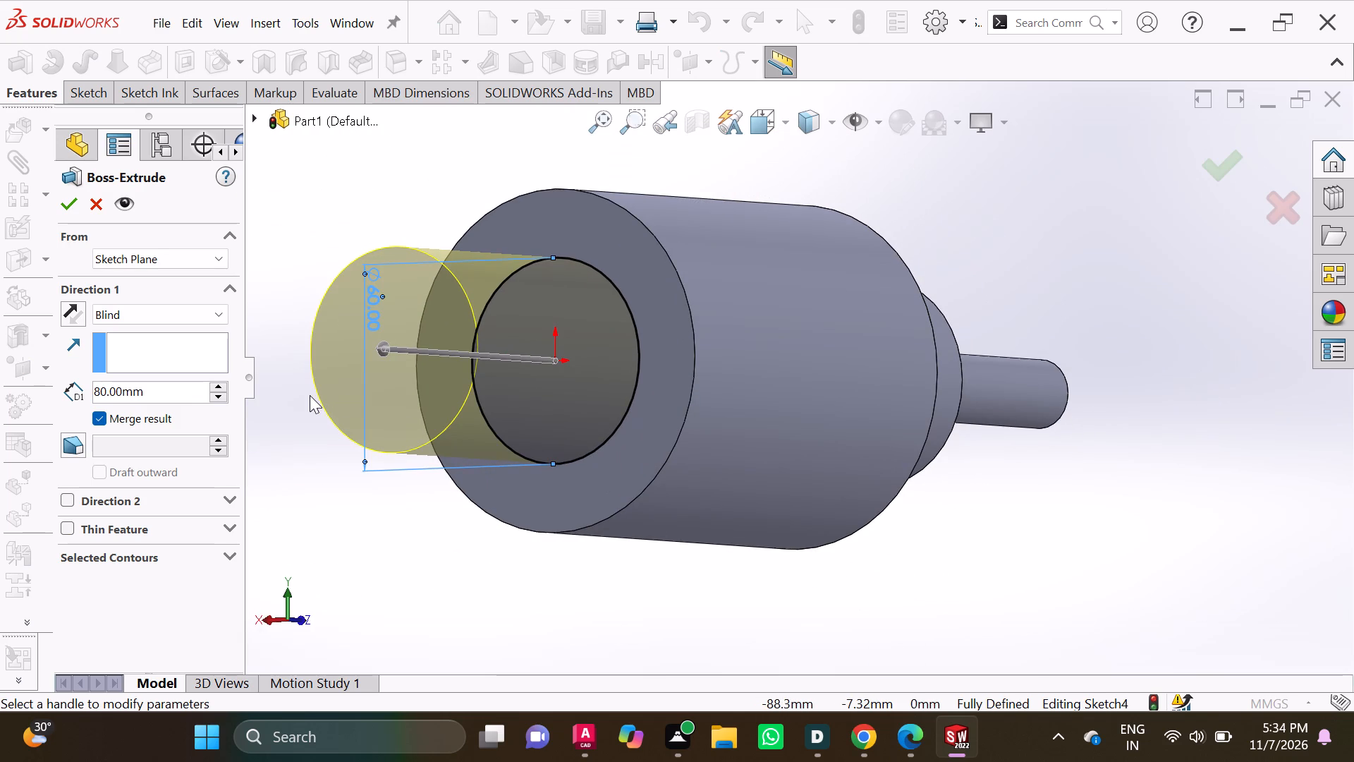
{"action": "left_click", "coordinate": [156, 385]}
{"action": "key", "text": "BackSpace"}
{"action": "key", "text": "BackSpace"}
{"action": "key", "text": "BackSpace"}
{"action": "key", "text": "BackSpace"}
{"action": "key", "text": "BackSpace"}
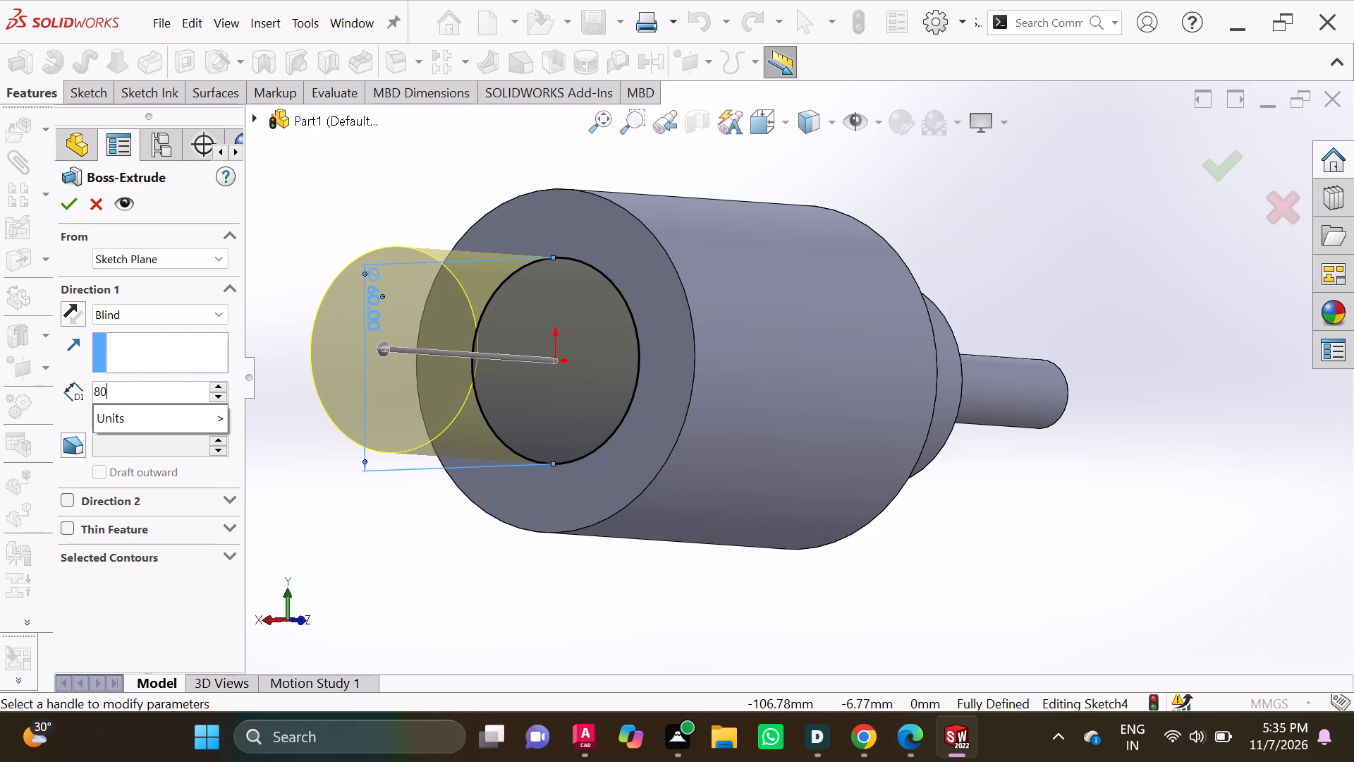
{"action": "key", "text": "BackSpace"}
{"action": "key", "text": "BackSpace"}
{"action": "type", "text": "40"}
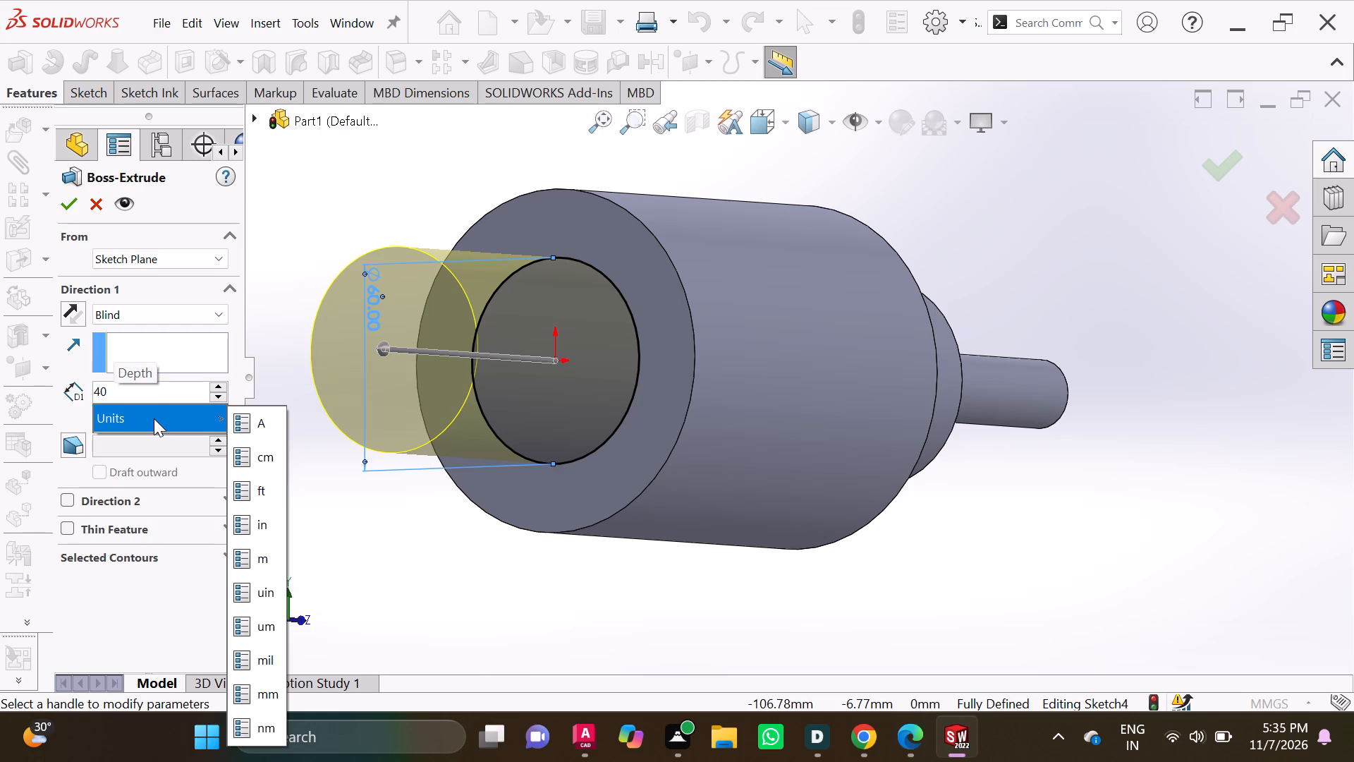
{"action": "left_click", "coordinate": [66, 200]}
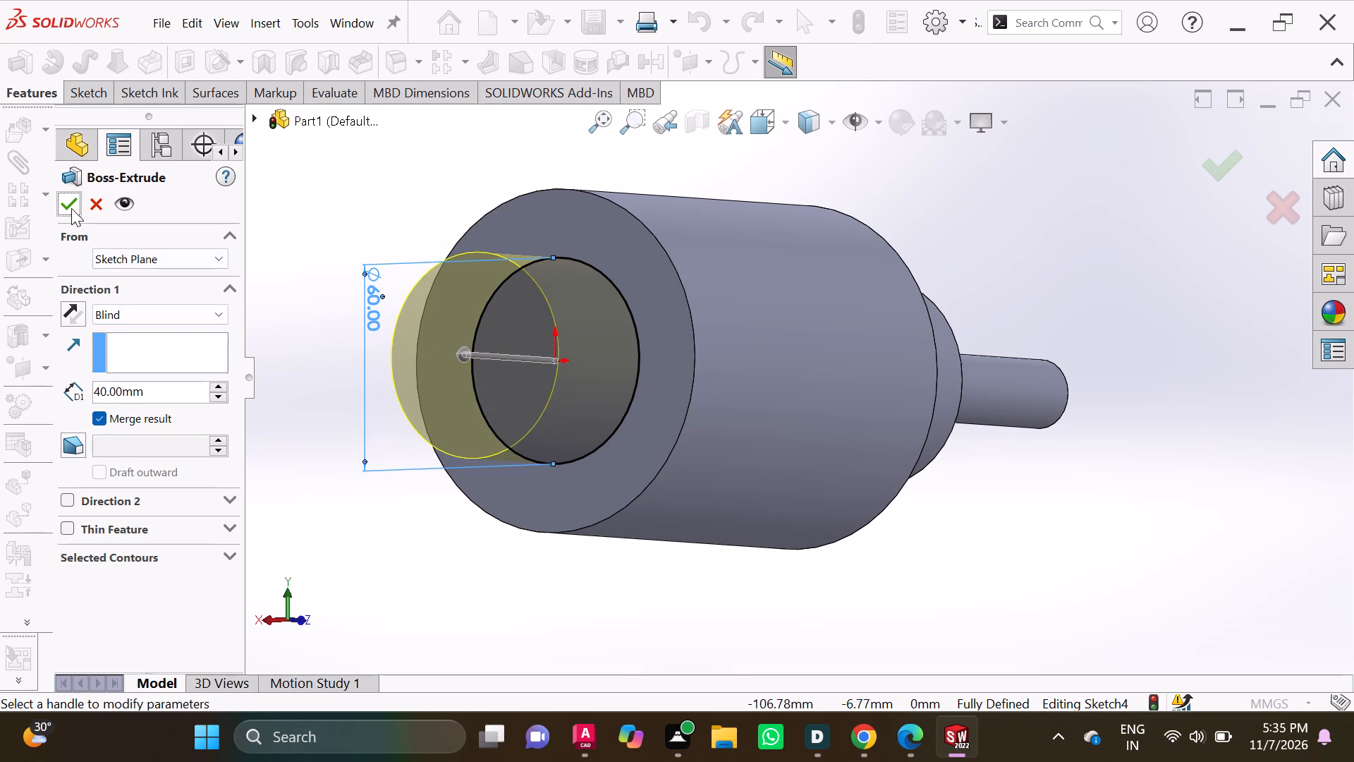
{"action": "left_click", "coordinate": [71, 208]}
{"action": "scroll", "coordinate": [708, 344], "scroll_direction": "up", "scroll_amount": 2}
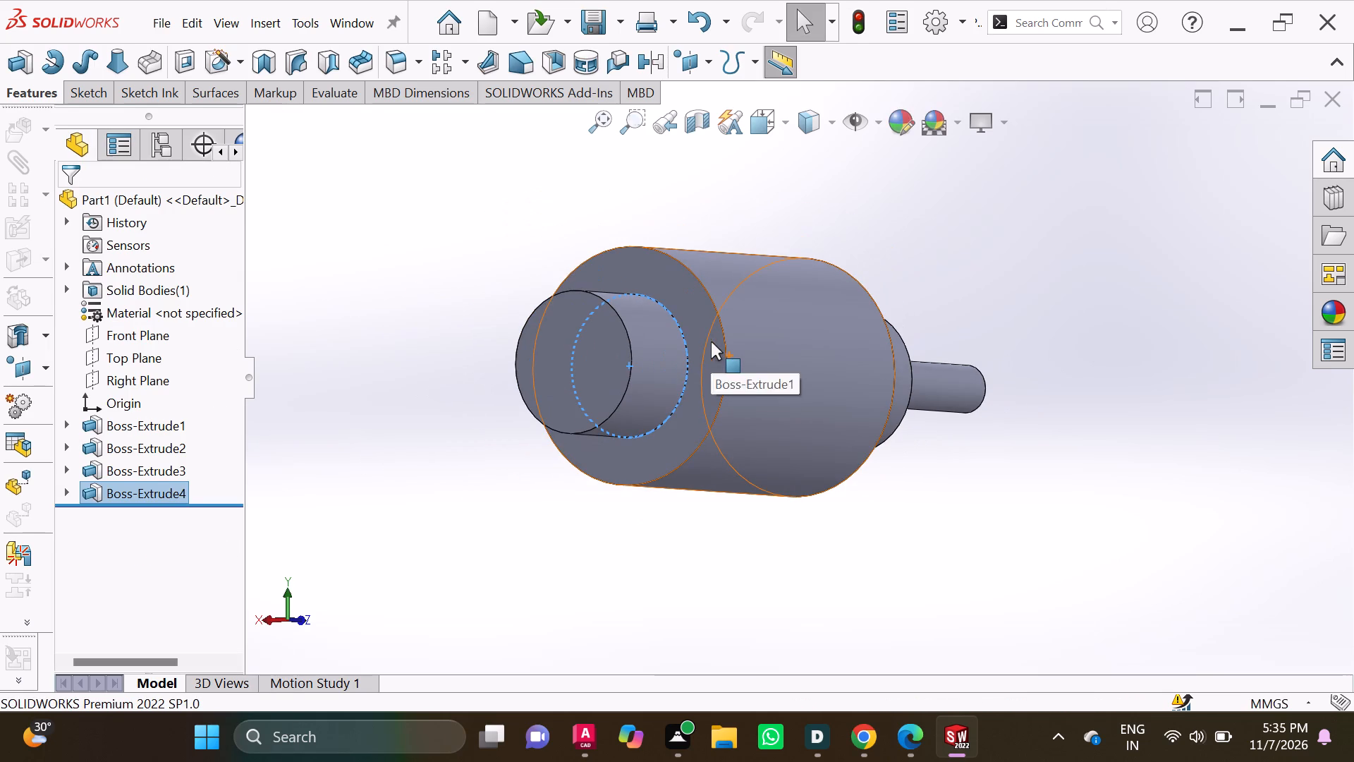
{"action": "key", "text": "Escape"}
Sketch a circle centred on the origin with a radius of about 16 mm on the back boss's end face.
{"action": "scroll", "coordinate": [702, 424], "scroll_direction": "up", "scroll_amount": 2}
{"action": "middle_click_drag", "start_coordinate": [695, 431], "coordinate": [727, 445]}
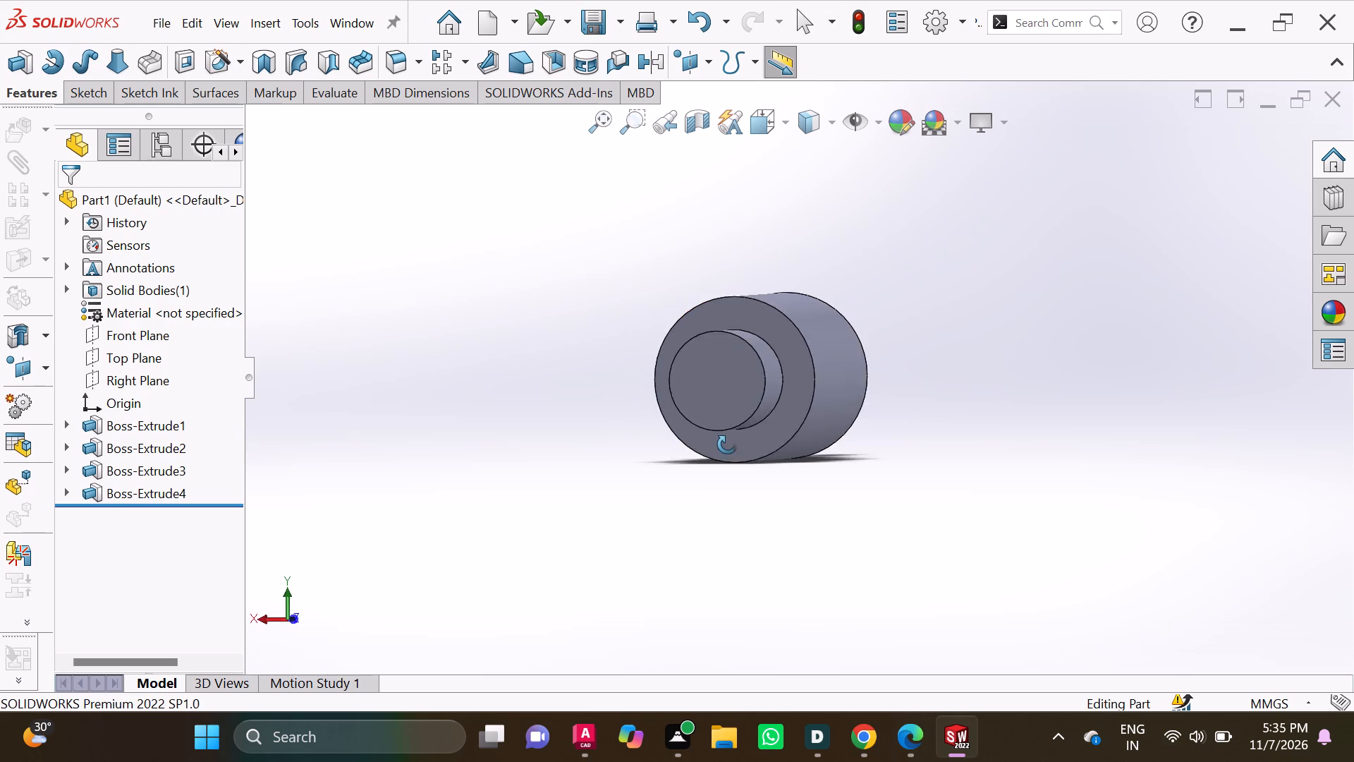
{"action": "middle_click_drag", "start_coordinate": [727, 445], "coordinate": [749, 460]}
{"action": "scroll", "coordinate": [795, 321], "scroll_direction": "up", "scroll_amount": 6}
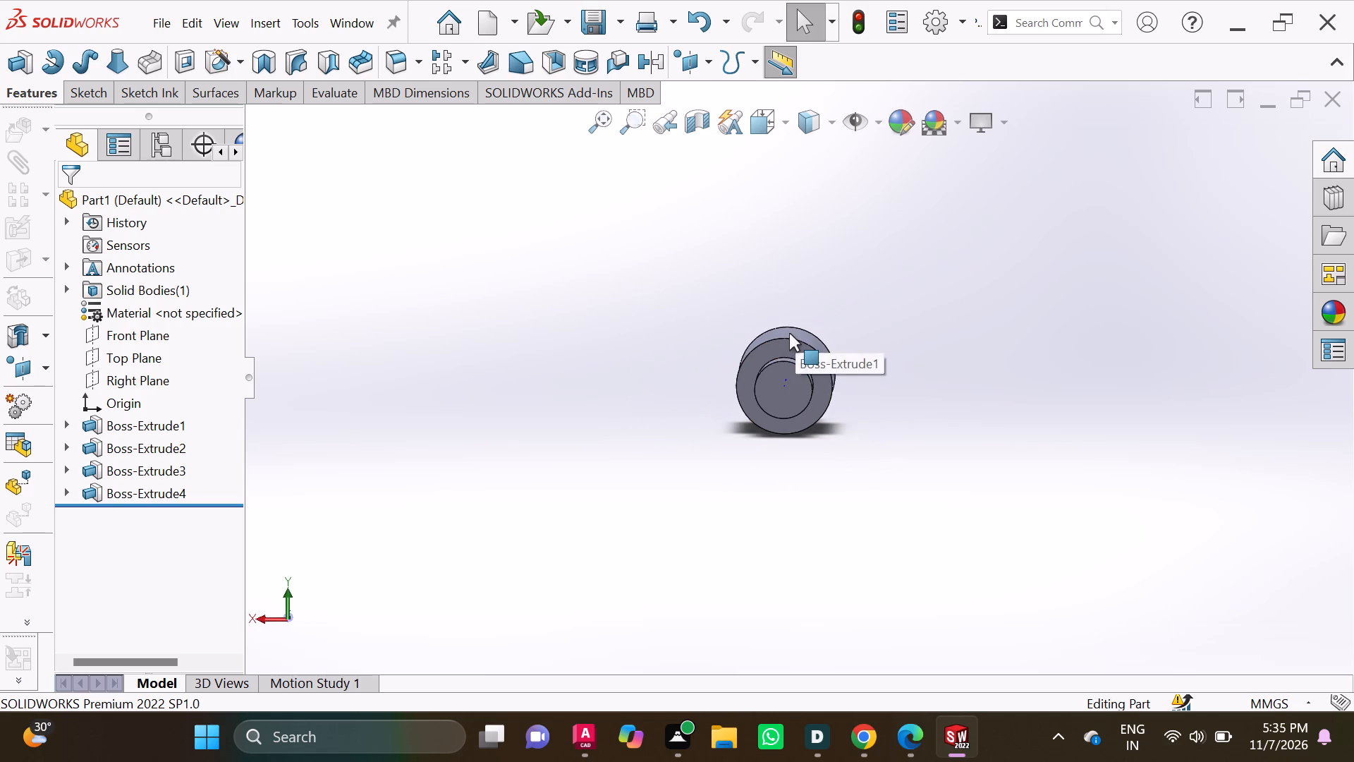
{"action": "scroll", "coordinate": [789, 333], "scroll_direction": "down", "scroll_amount": 5}
{"action": "scroll", "coordinate": [789, 361], "scroll_direction": "up", "scroll_amount": 2}
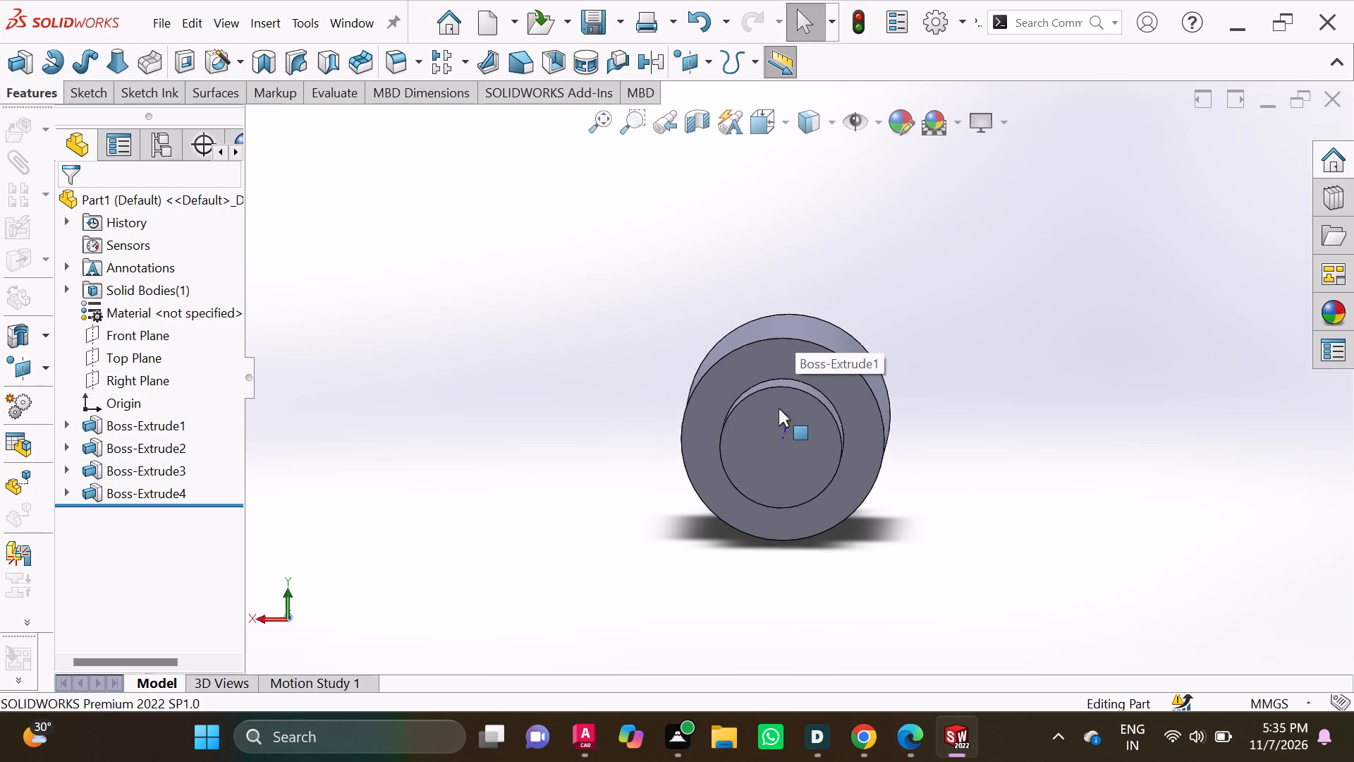
{"action": "scroll", "coordinate": [777, 429], "scroll_direction": "up", "scroll_amount": 1}
{"action": "scroll", "coordinate": [777, 429], "scroll_direction": "down", "scroll_amount": 1}
{"action": "left_click", "coordinate": [778, 429]}
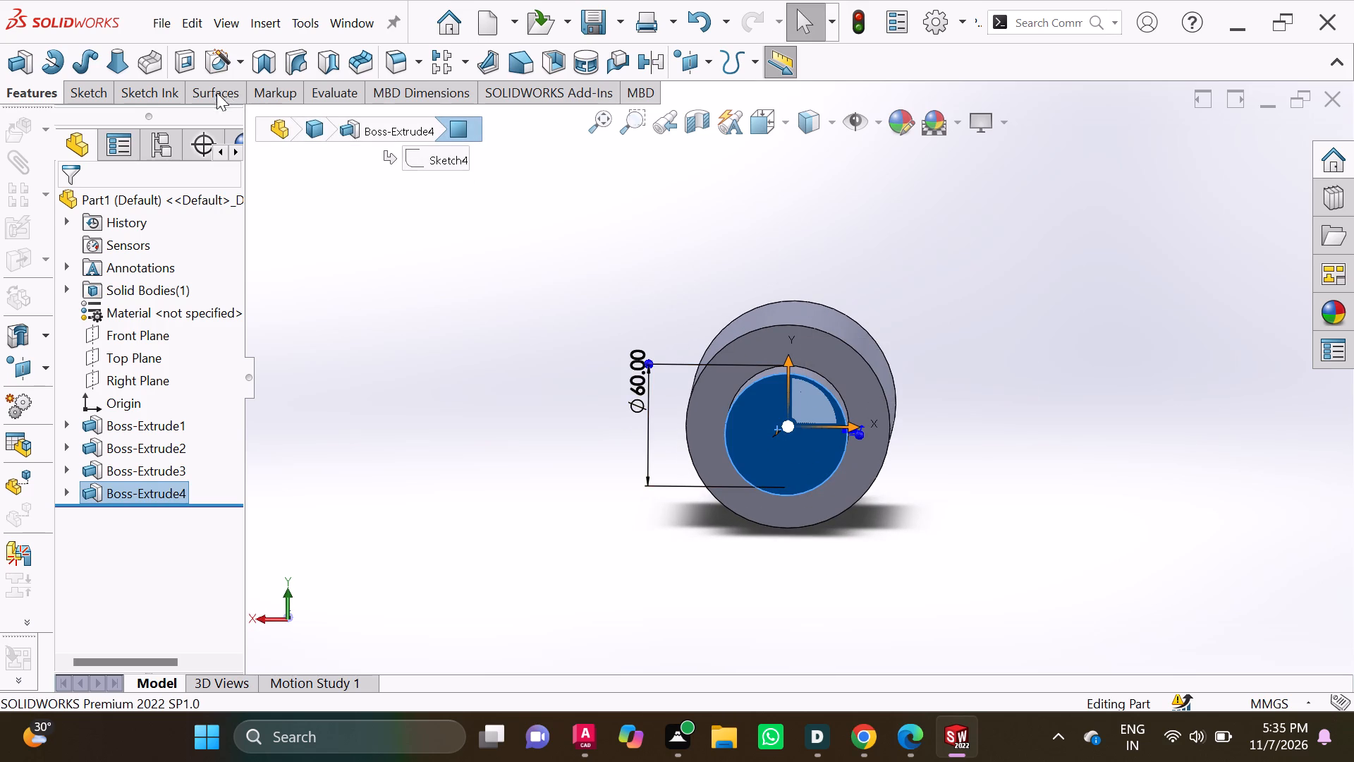
{"action": "left_click", "coordinate": [91, 82]}
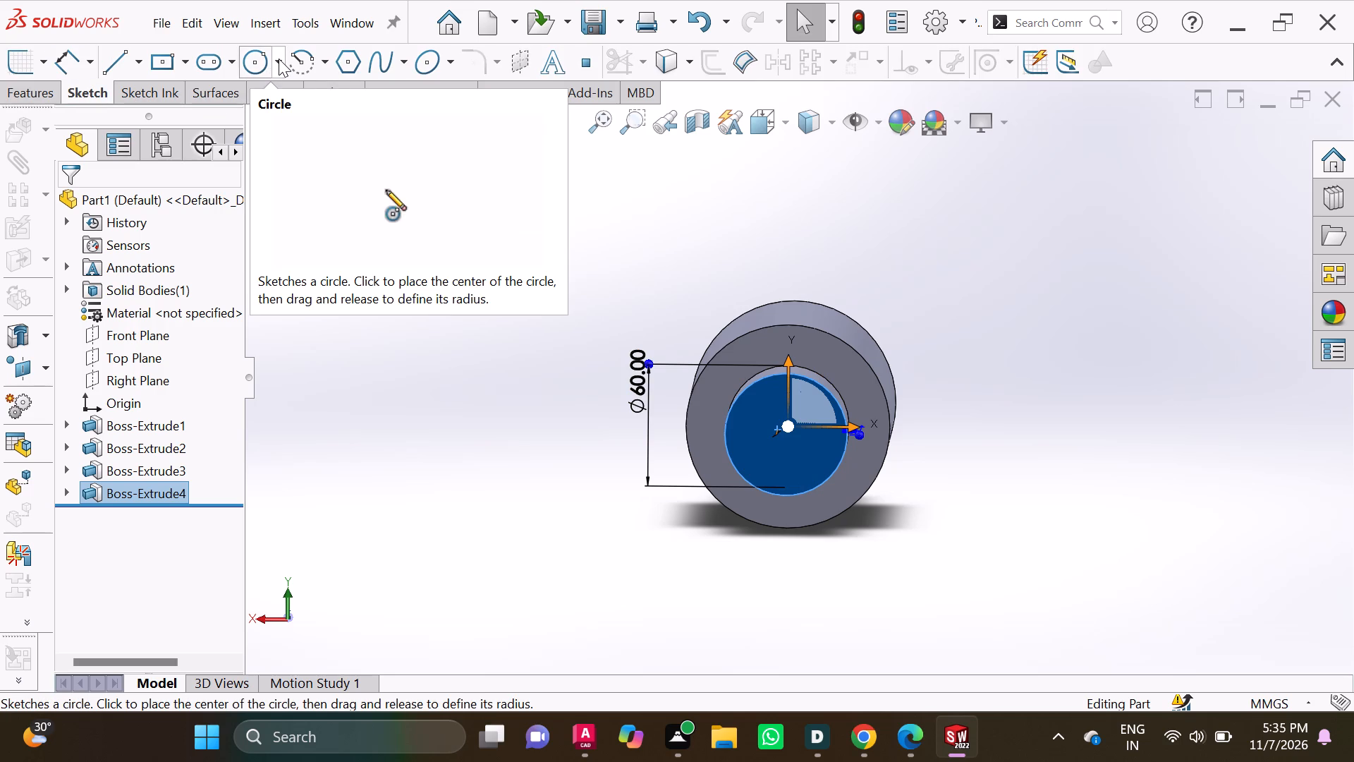
{"action": "left_click", "coordinate": [279, 59]}
{"action": "left_click", "coordinate": [282, 99]}
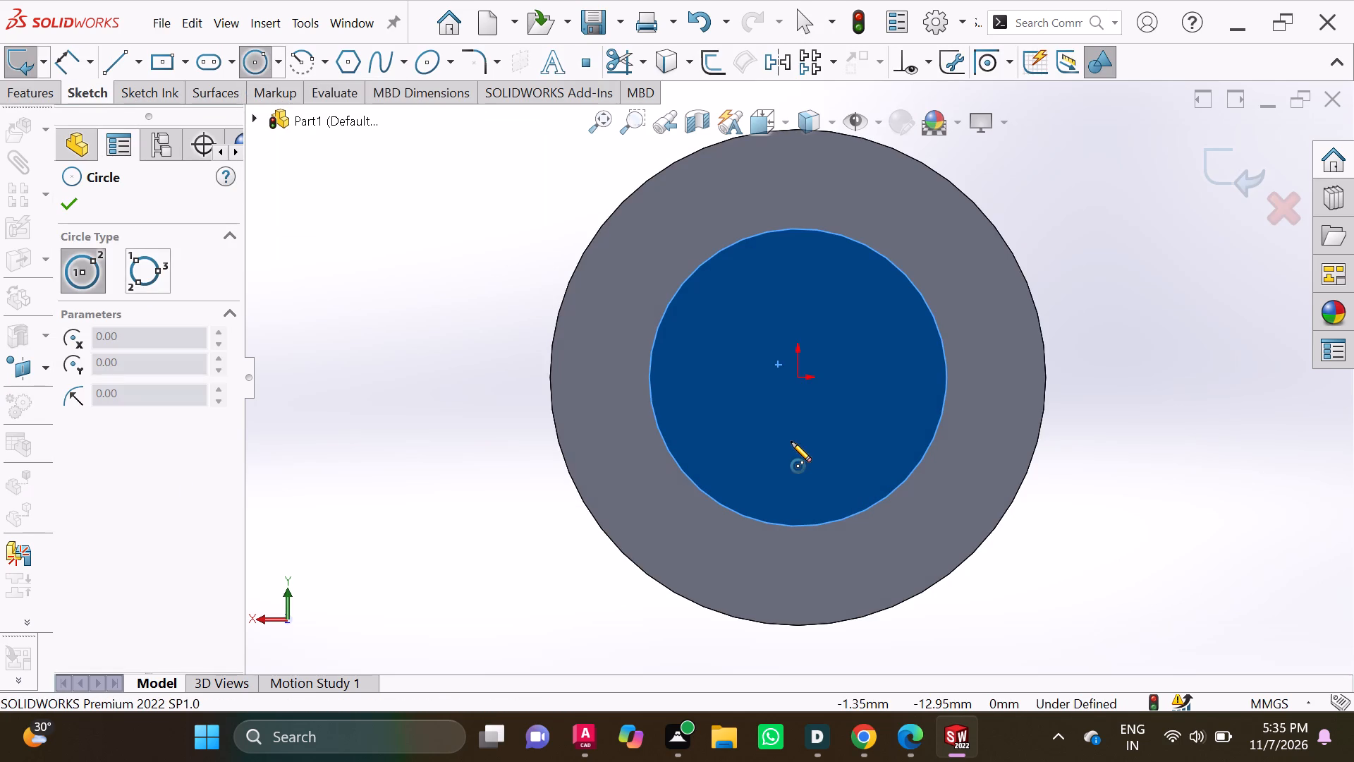
{"action": "left_click", "coordinate": [800, 379]}
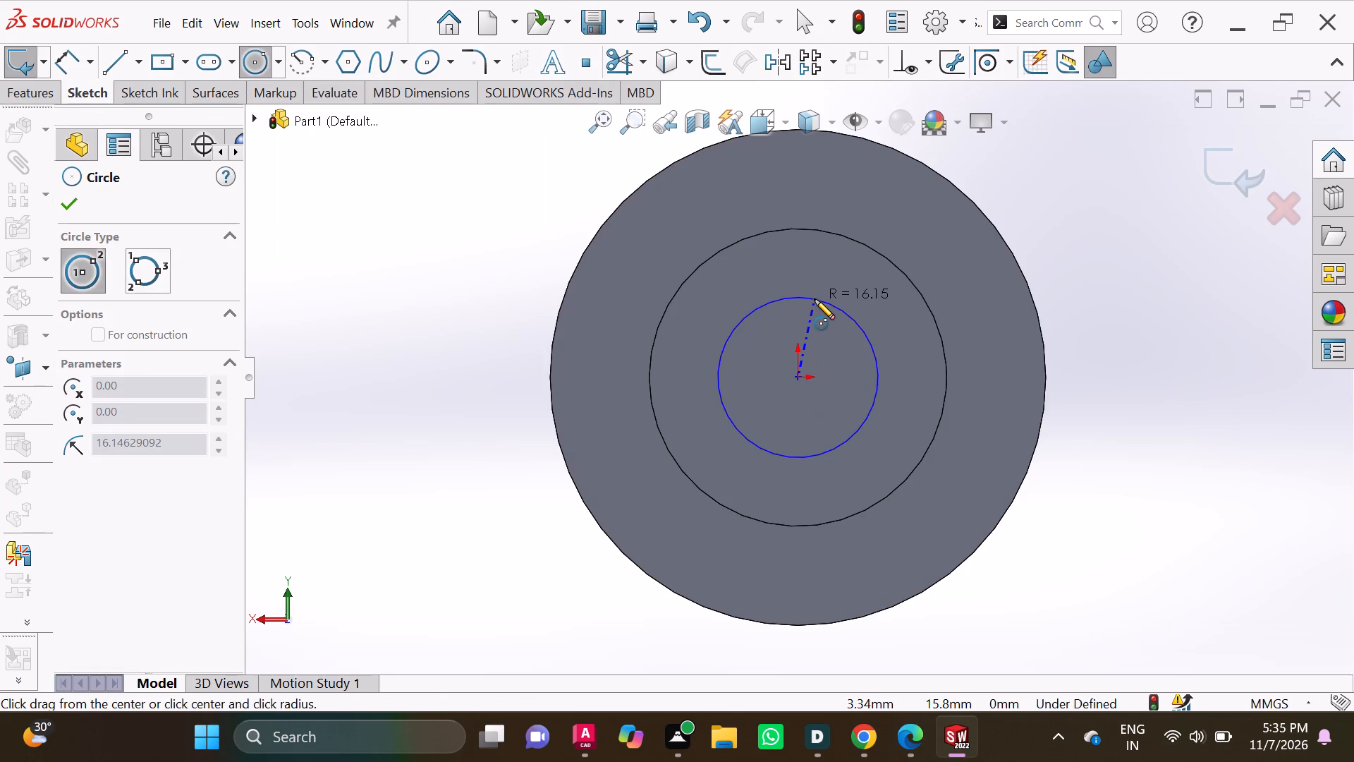
{"action": "left_click", "coordinate": [815, 299]}
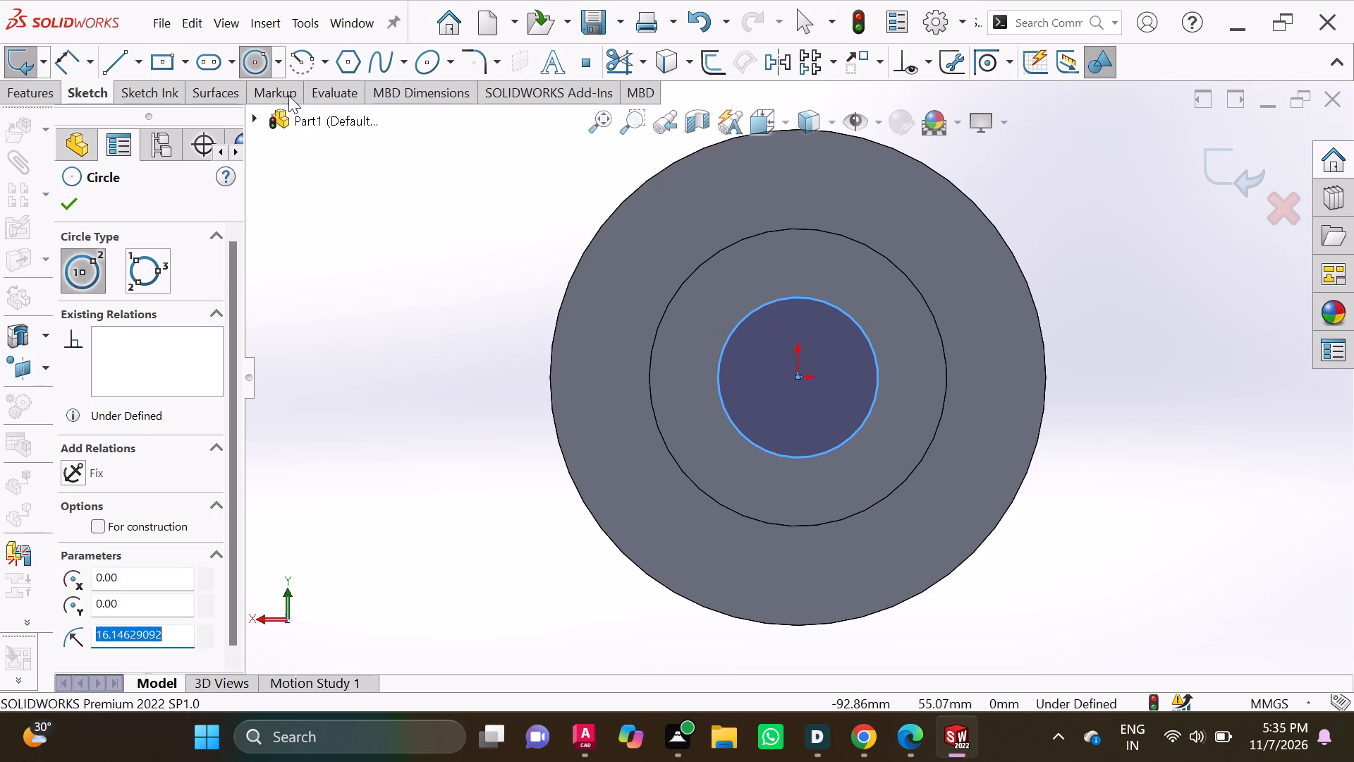
Dimension the new circle's diameter on the back boss and set it to 20 mm.
{"action": "left_click", "coordinate": [63, 53]}
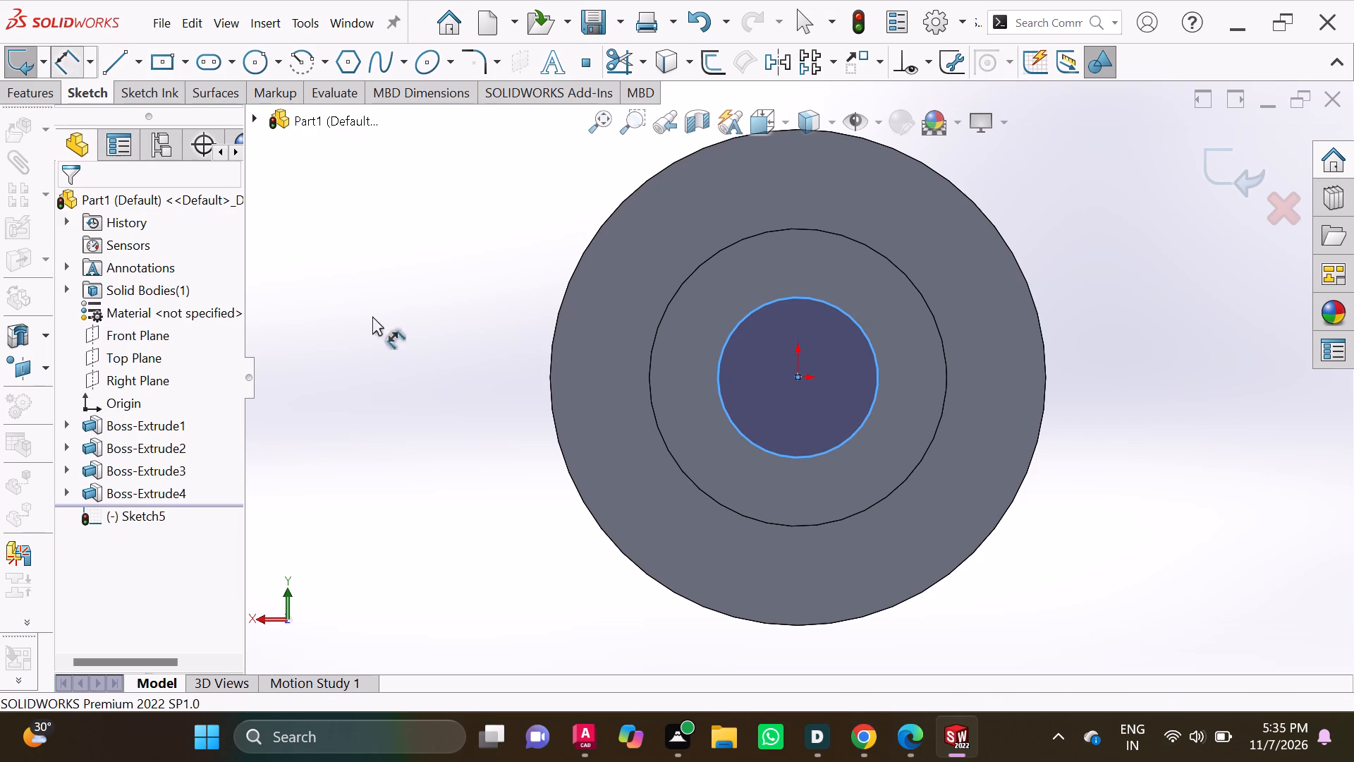
{"action": "left_click", "coordinate": [719, 368]}
{"action": "left_click", "coordinate": [422, 351]}
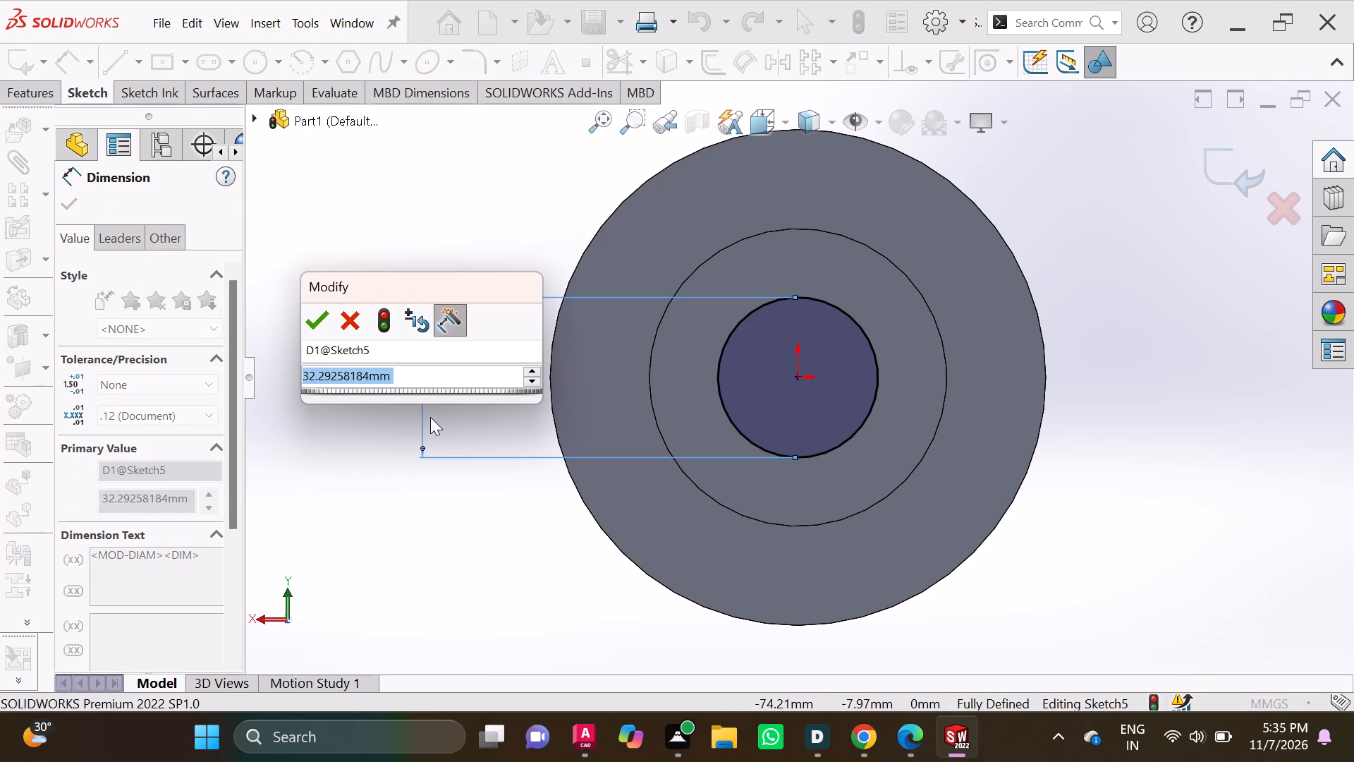
{"action": "key", "text": "2"}
{"action": "key", "text": "0"}
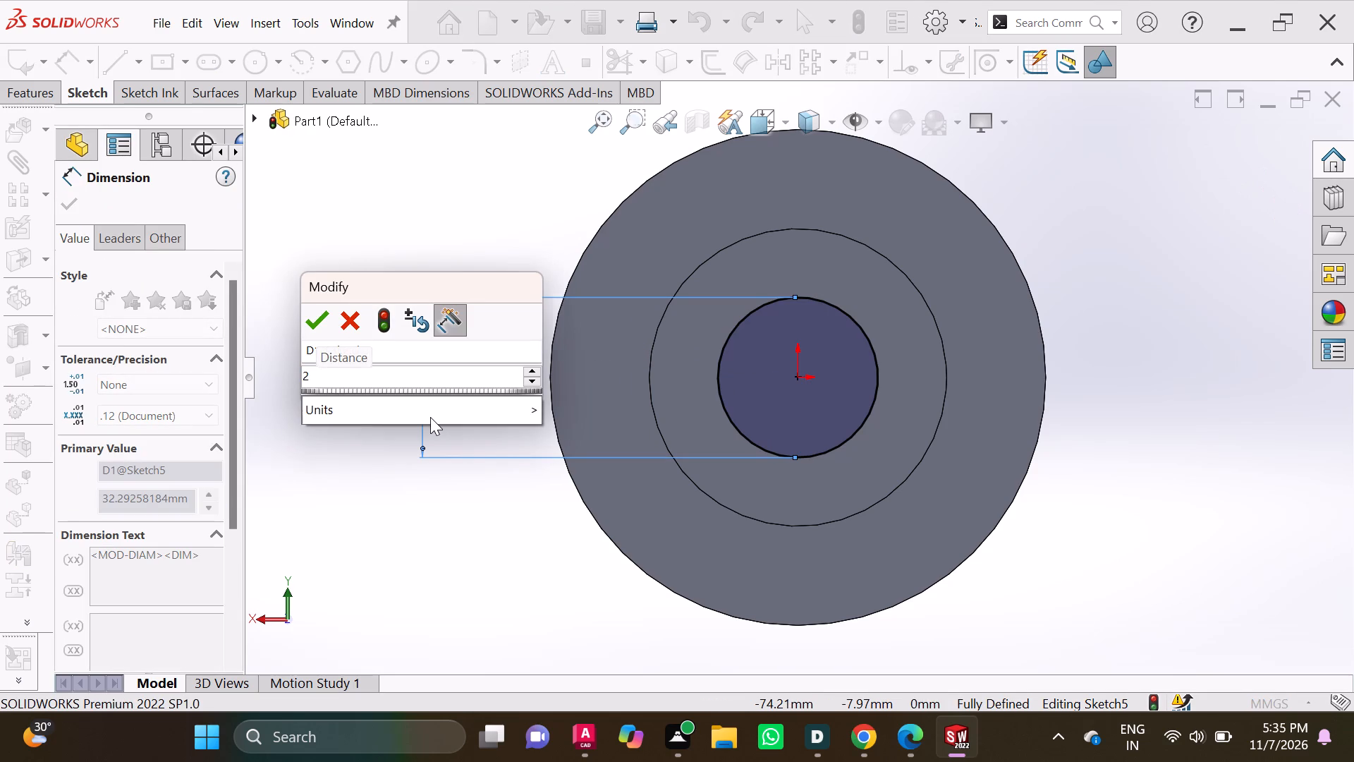
{"action": "left_click", "coordinate": [312, 328]}
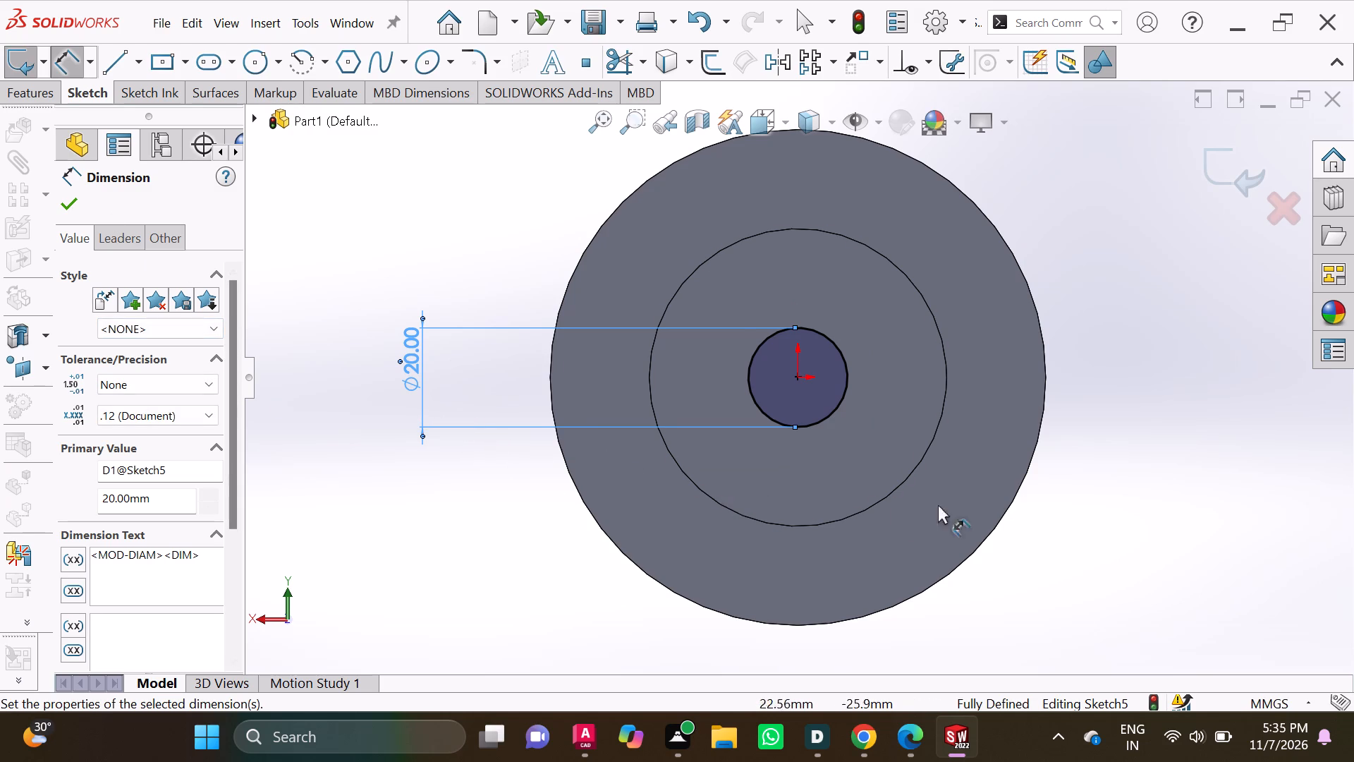
Extrude the 20 mm circle 80 mm outward from the back boss's end face, merged with the existing body.
{"action": "scroll", "coordinate": [1020, 499], "scroll_direction": "down", "scroll_amount": 1}
{"action": "middle_click_drag", "start_coordinate": [1117, 461], "coordinate": [1024, 435]}
{"action": "scroll", "coordinate": [980, 439], "scroll_direction": "up", "scroll_amount": 3}
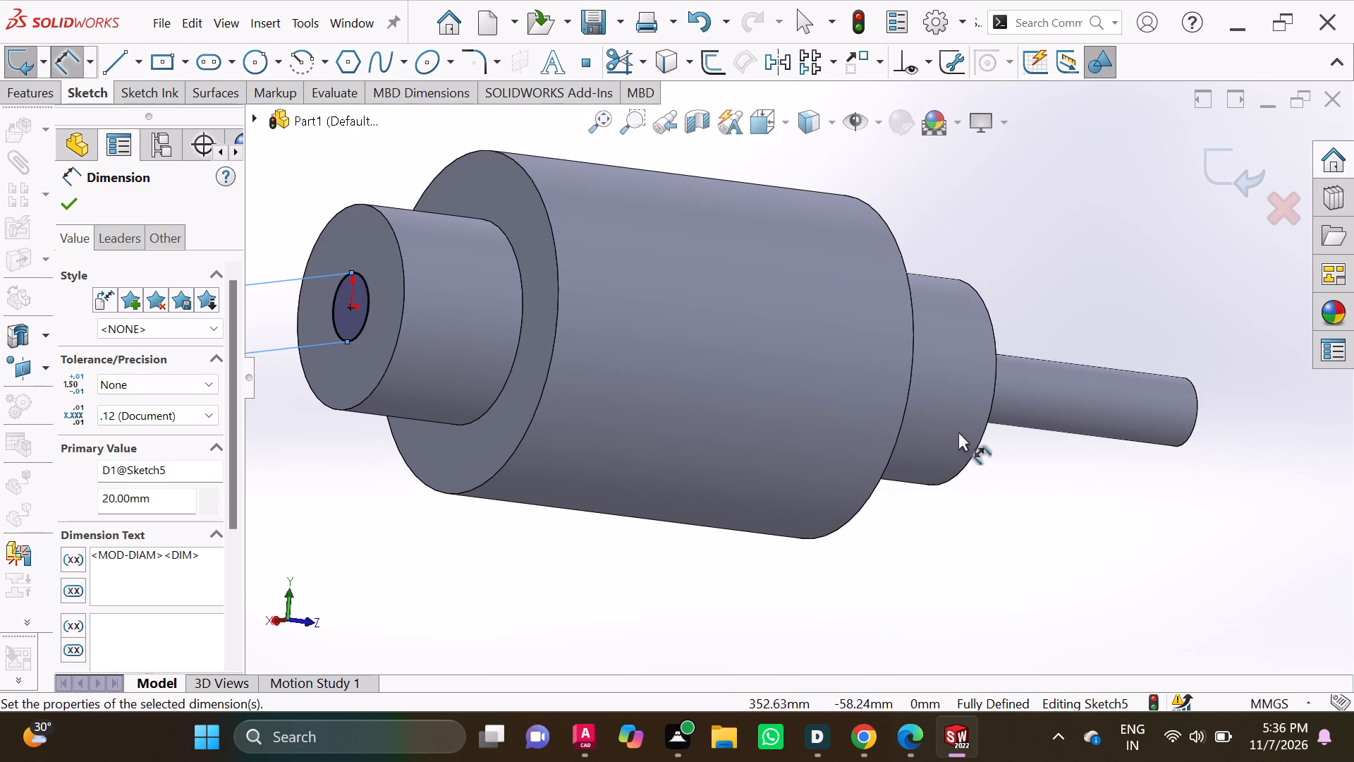
{"action": "scroll", "coordinate": [858, 411], "scroll_direction": "up", "scroll_amount": 1}
{"action": "middle_click_drag", "start_coordinate": [765, 395], "coordinate": [735, 404]}
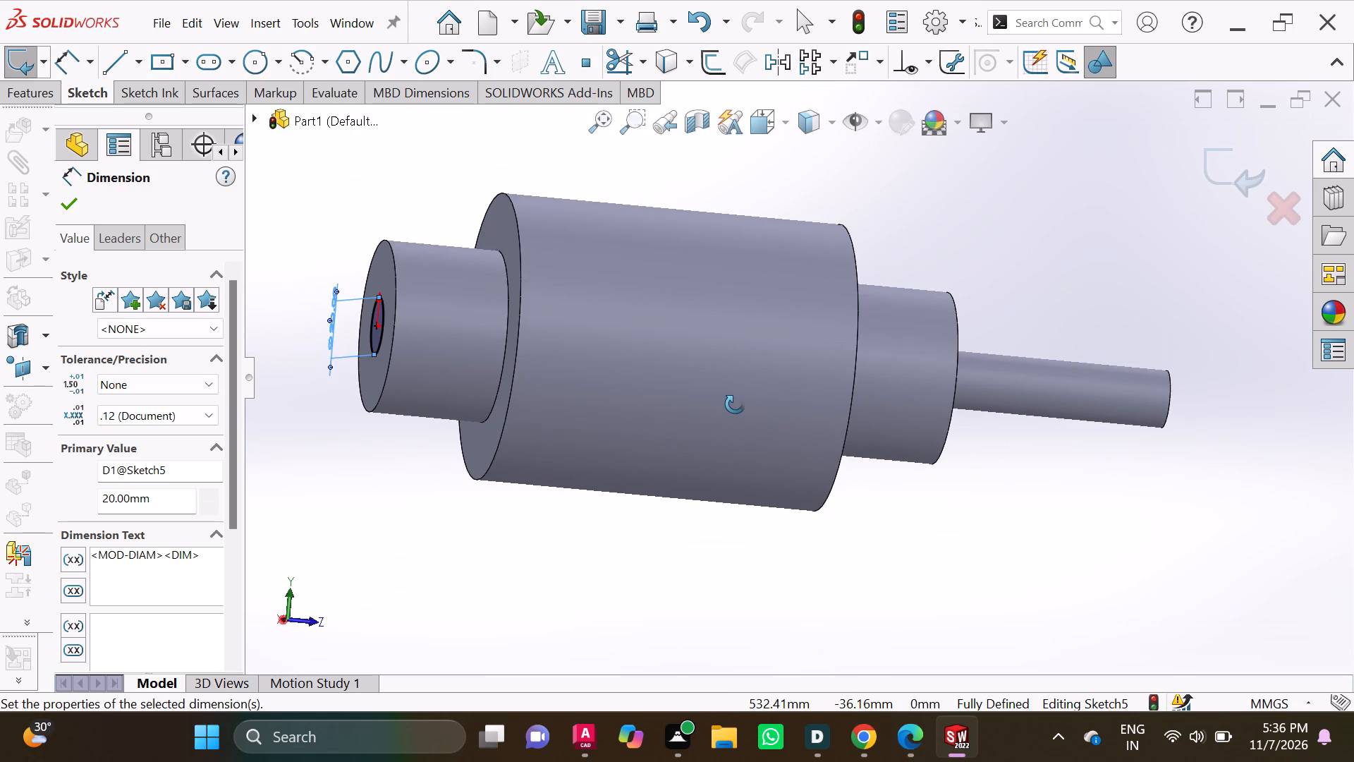
{"action": "middle_click_drag", "start_coordinate": [735, 404], "coordinate": [752, 447]}
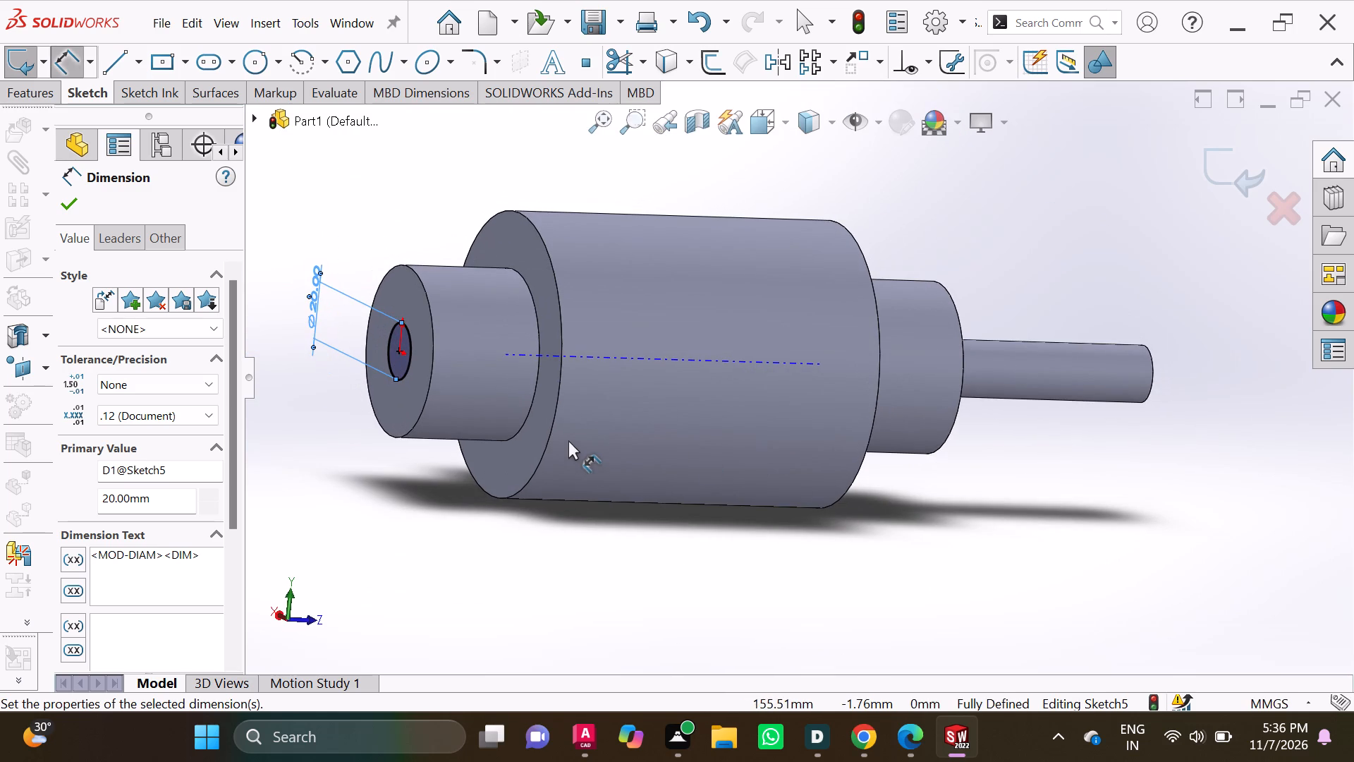
{"action": "left_click", "coordinate": [37, 91]}
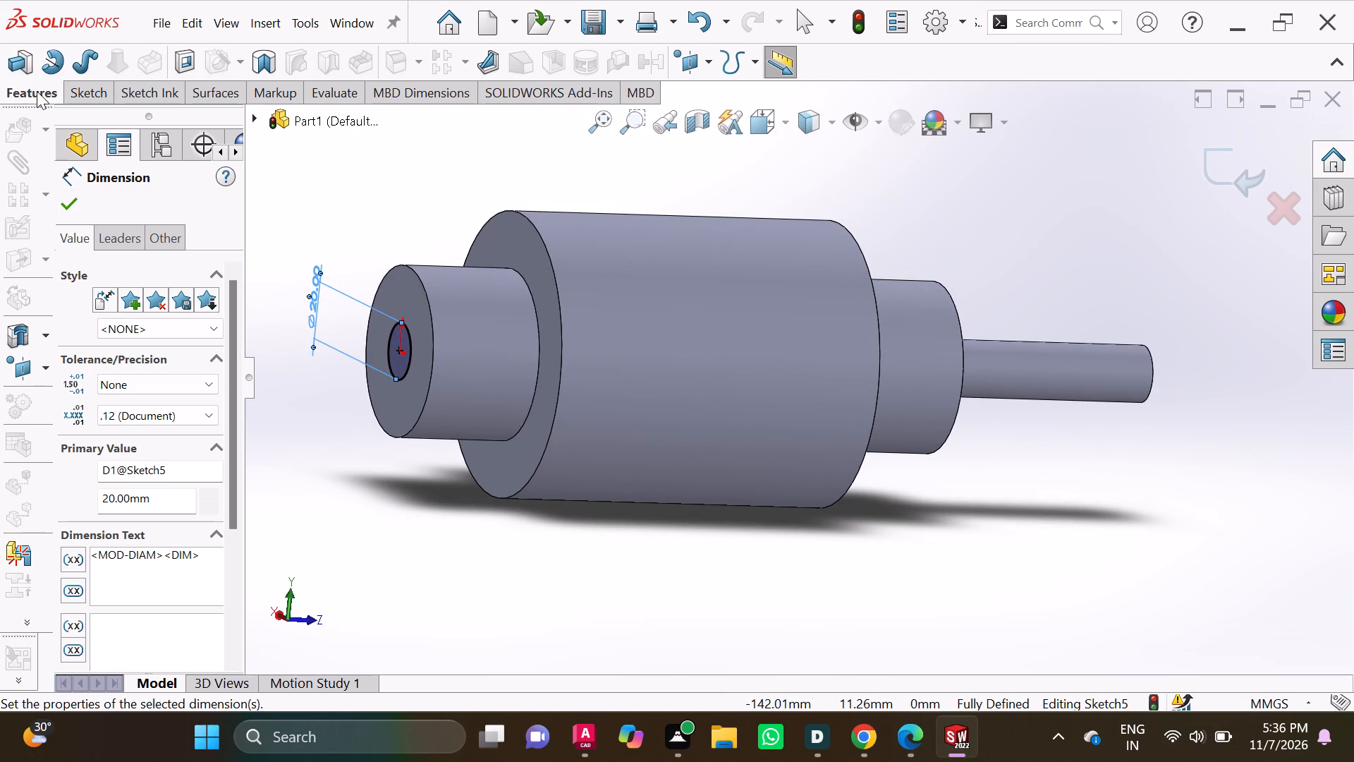
{"action": "left_click", "coordinate": [18, 56]}
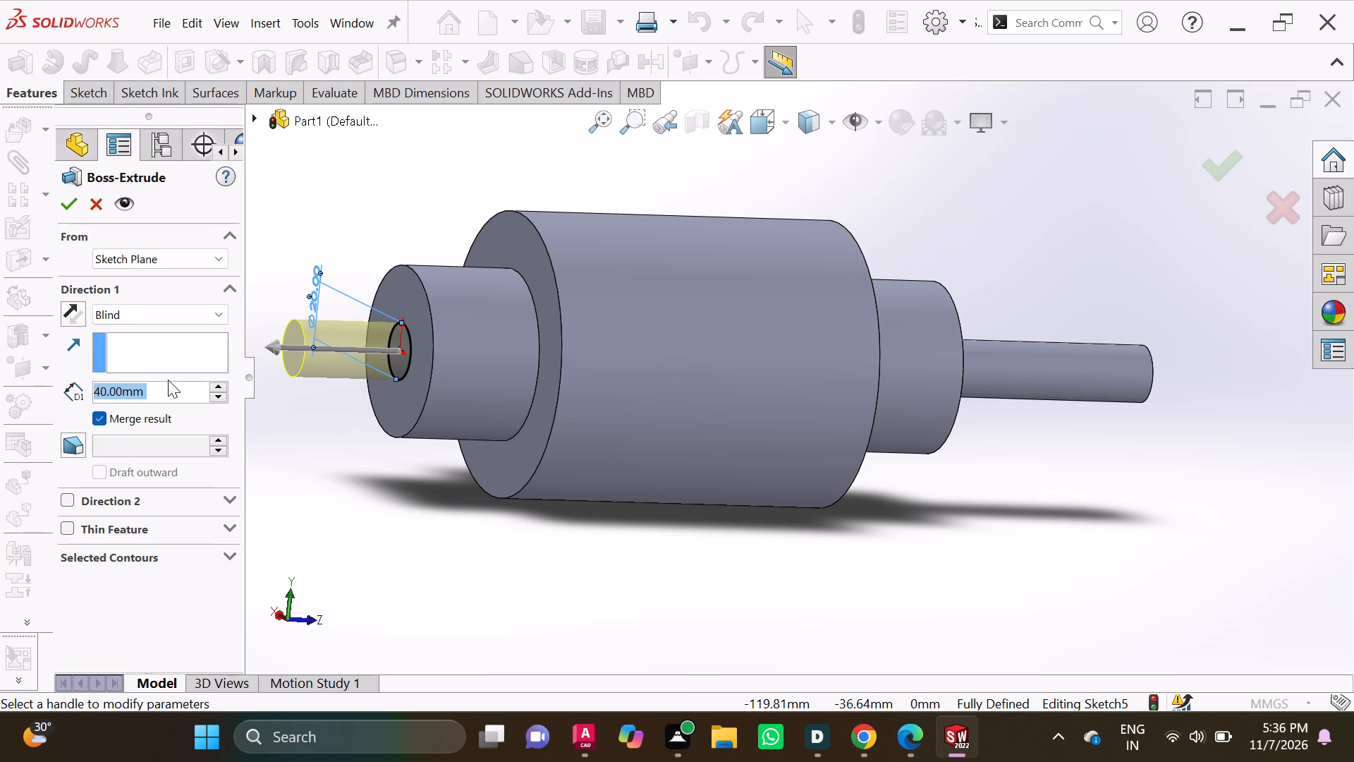
{"action": "key", "text": "BackSpace"}
{"action": "type", "text": "80"}
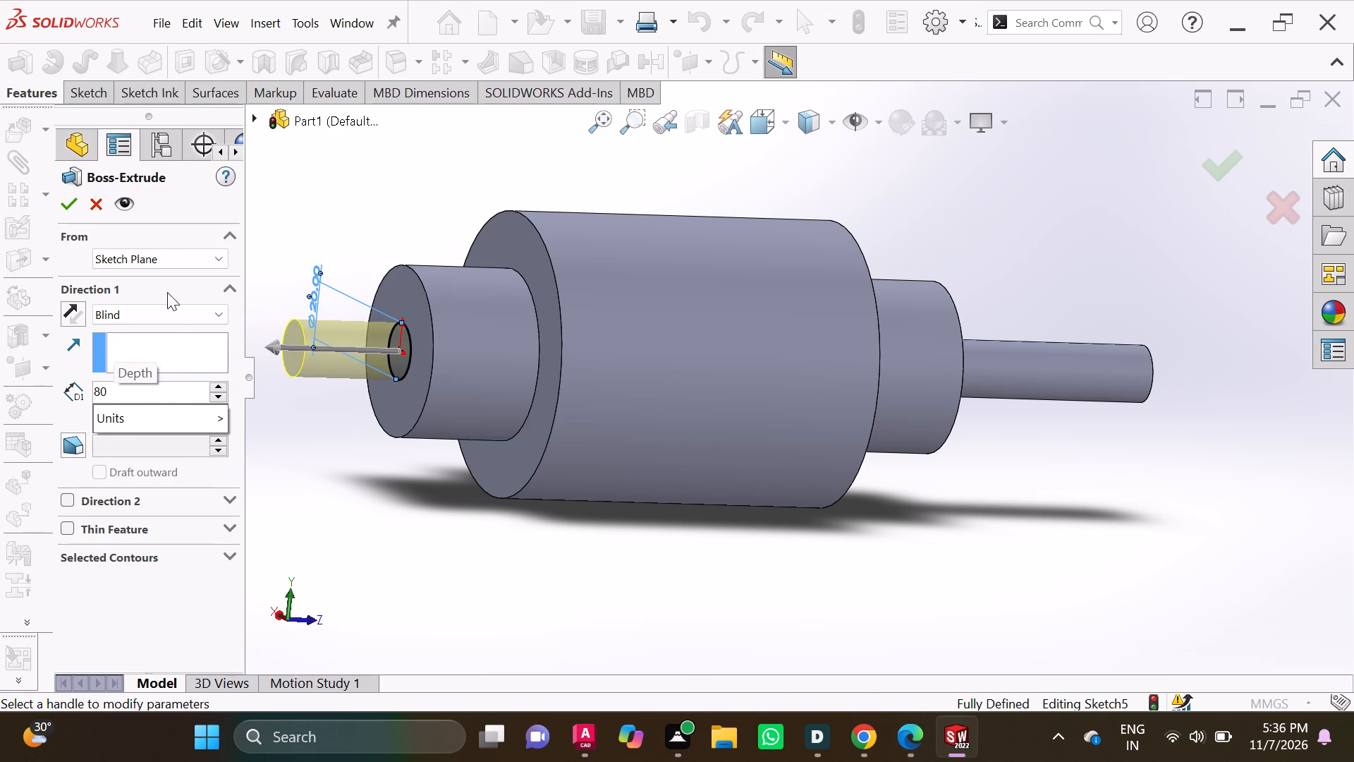
{"action": "left_click", "coordinate": [66, 205]}
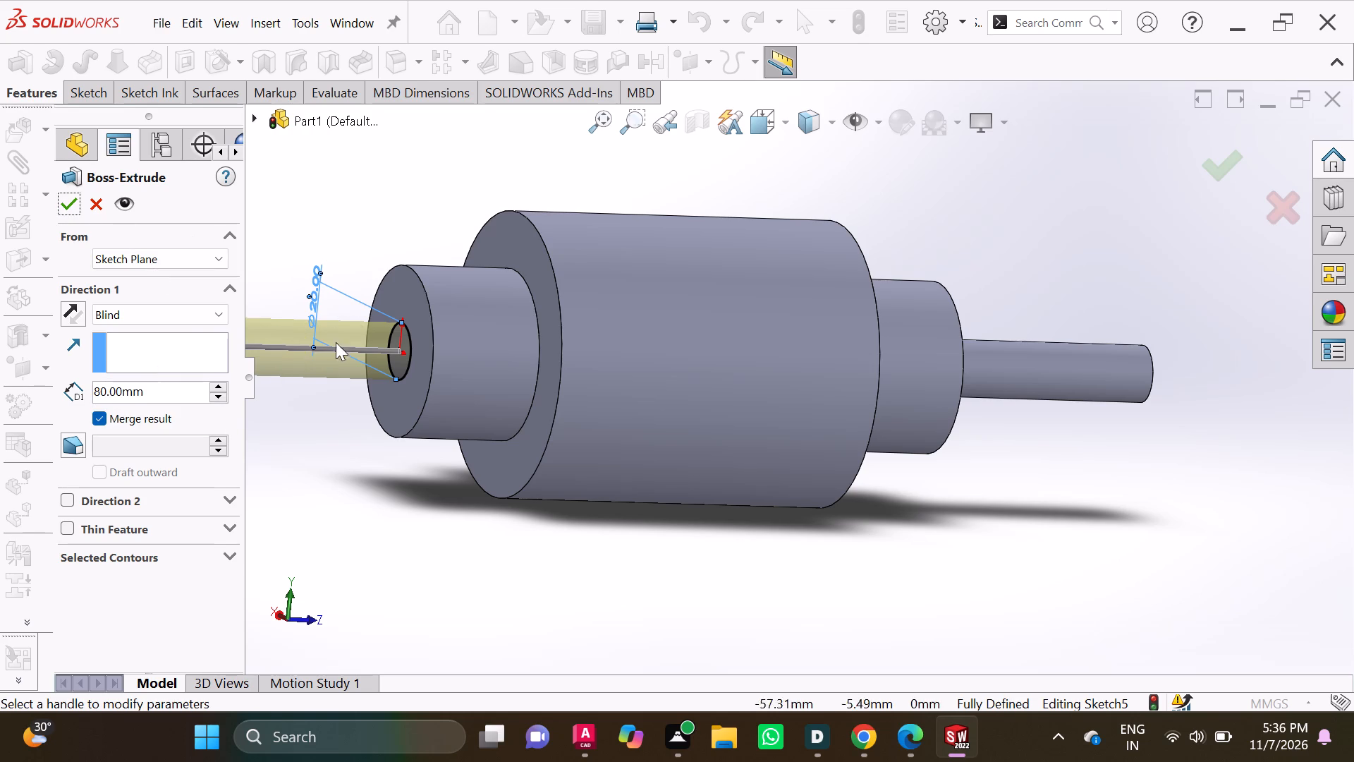
{"action": "left_click", "coordinate": [66, 204]}
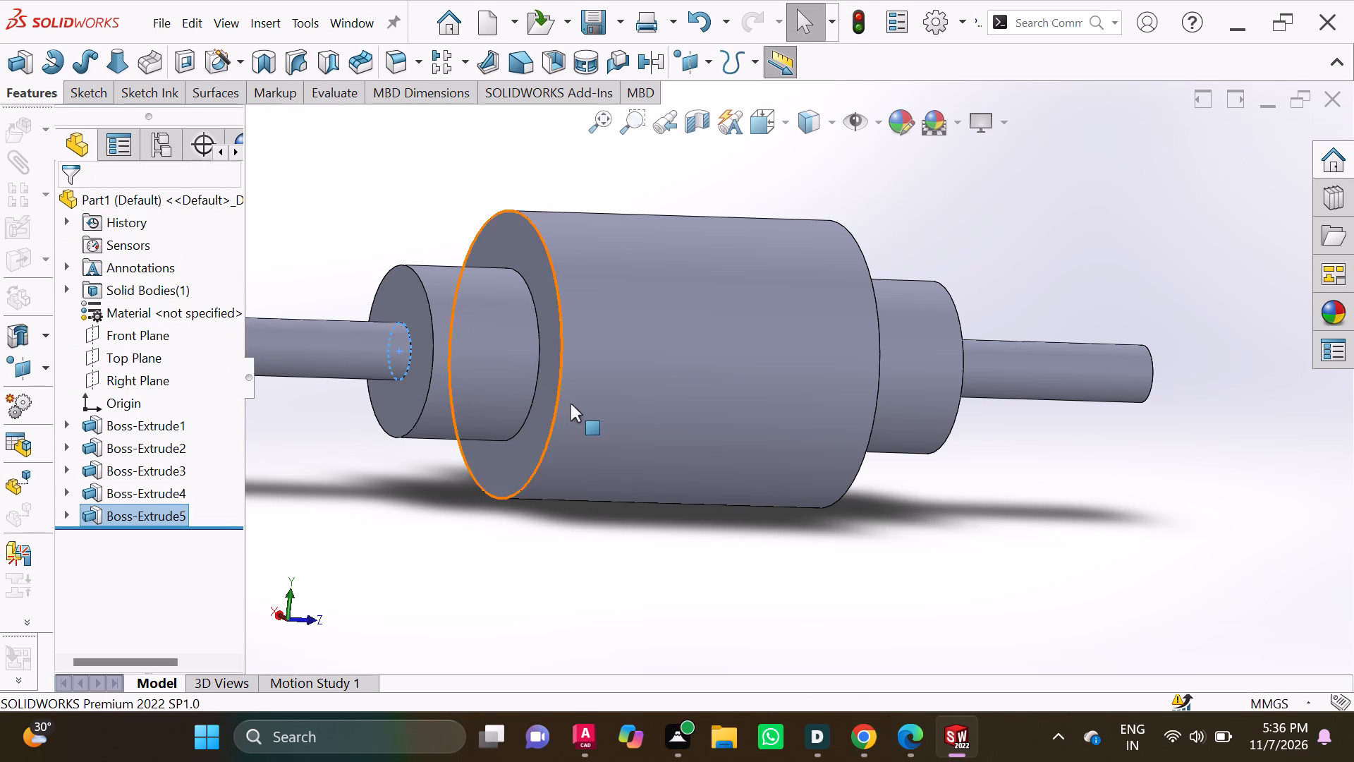
Examine the stepped shaft from all around, comparing the 60 mm and 20 mm steps on both ends.
{"action": "scroll", "coordinate": [580, 404], "scroll_direction": "up", "scroll_amount": 3}
{"action": "scroll", "coordinate": [764, 337], "scroll_direction": "up", "scroll_amount": 1}
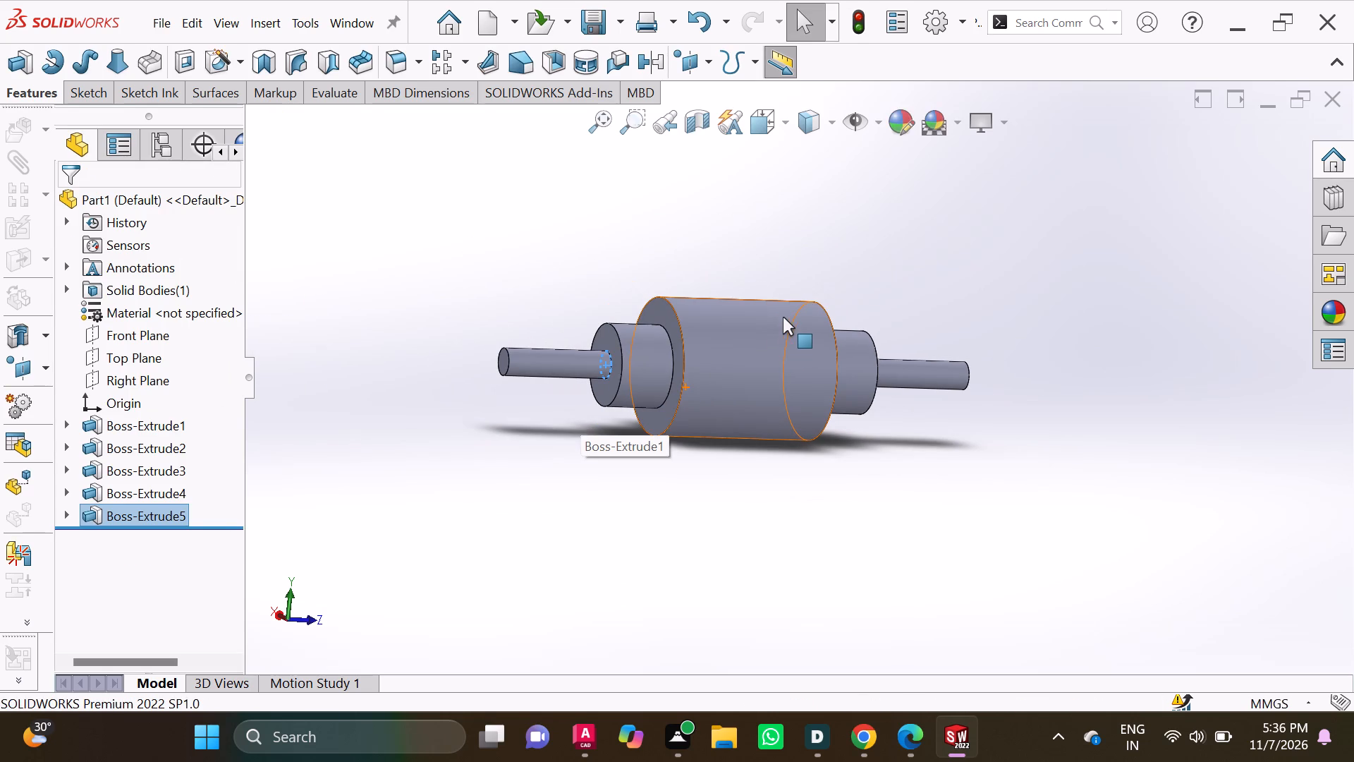
{"action": "scroll", "coordinate": [783, 317], "scroll_direction": "up", "scroll_amount": 1}
{"action": "scroll", "coordinate": [781, 320], "scroll_direction": "down", "scroll_amount": 4}
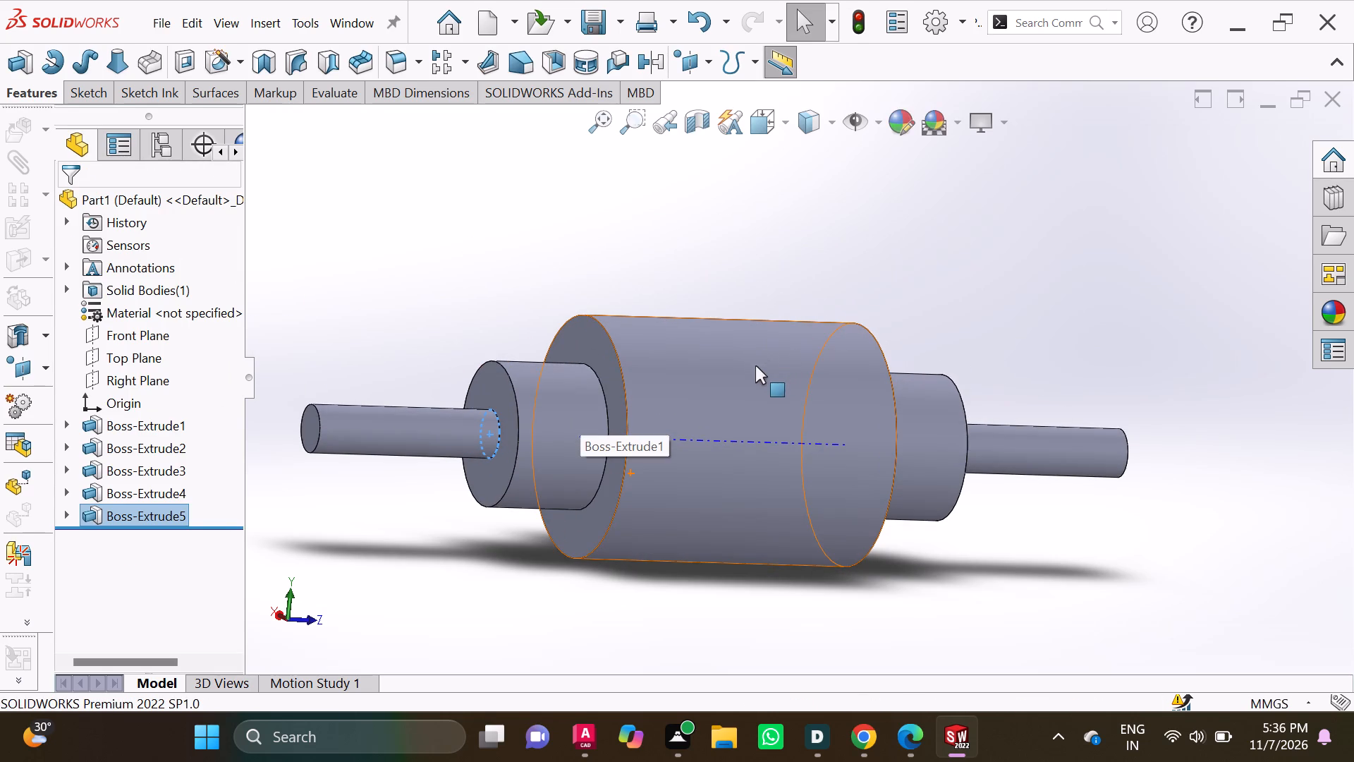
{"action": "middle_click_drag", "start_coordinate": [755, 365], "coordinate": [728, 417]}
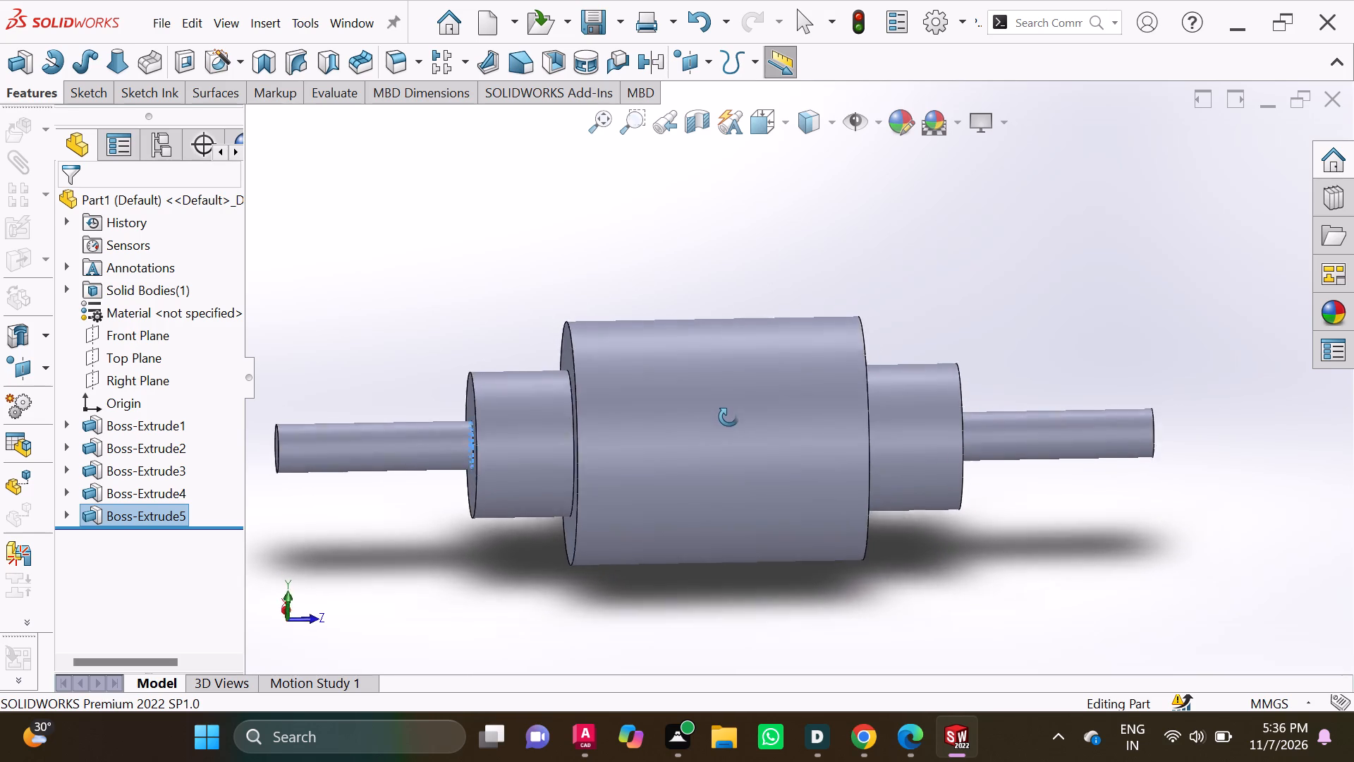
{"action": "middle_click_drag", "start_coordinate": [728, 417], "coordinate": [1094, 487]}
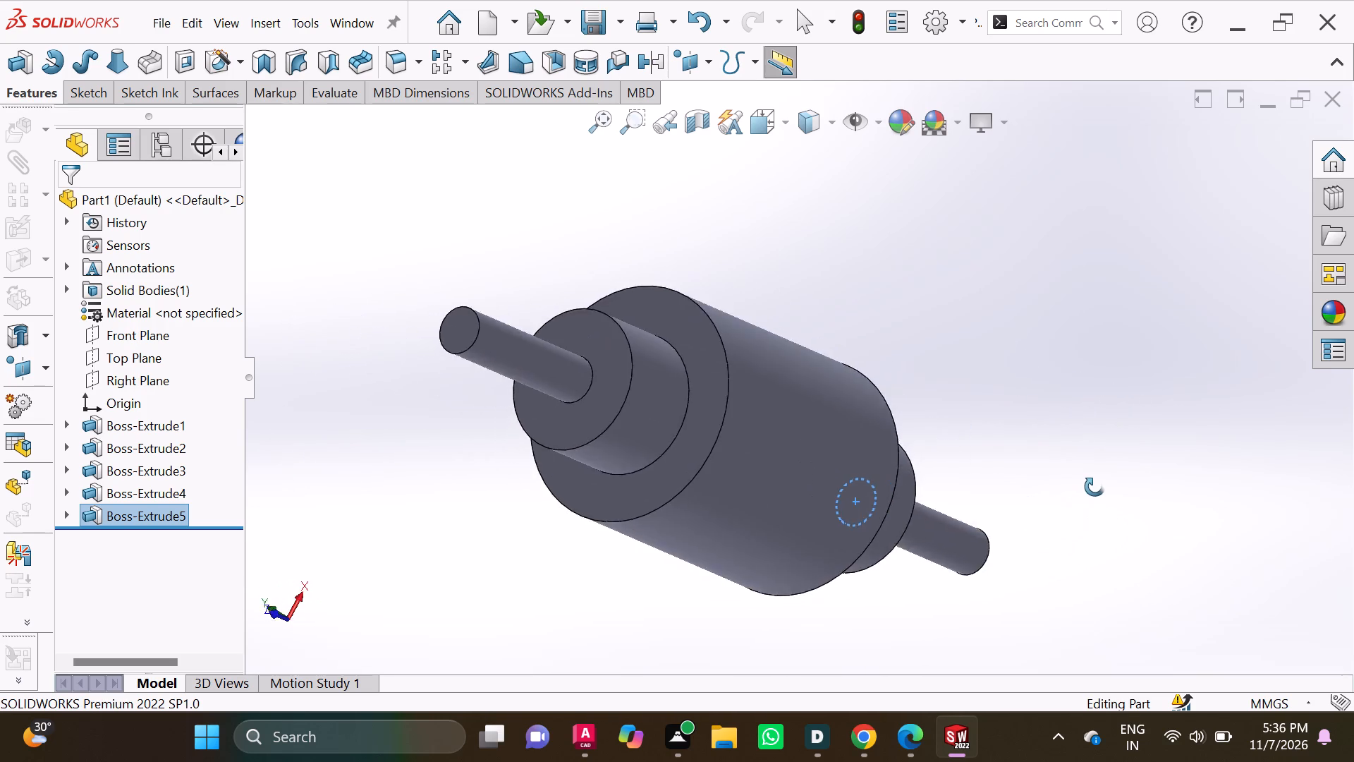
{"action": "middle_click_drag", "start_coordinate": [1094, 487], "coordinate": [1113, 556]}
{"action": "middle_click_drag", "start_coordinate": [925, 426], "coordinate": [835, 401]}
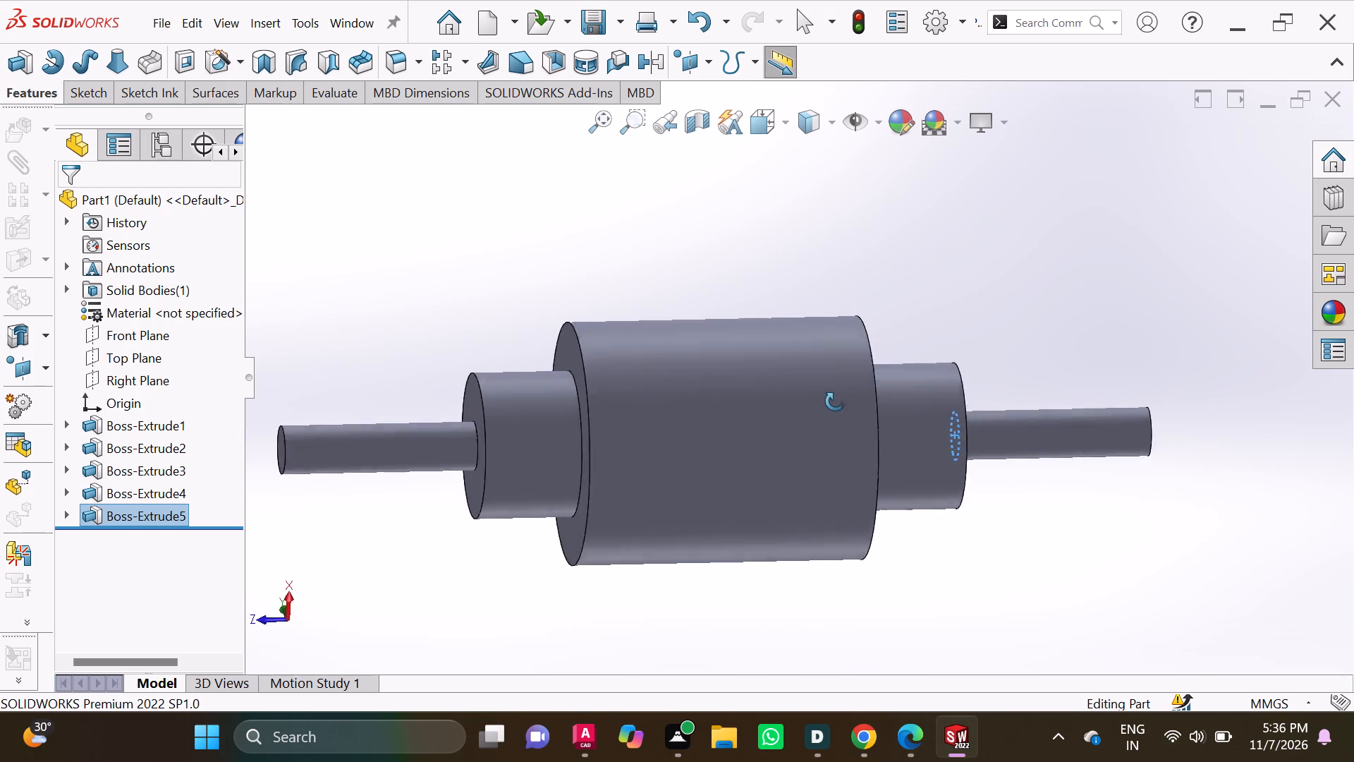
{"action": "middle_click_drag", "start_coordinate": [835, 401], "coordinate": [730, 462]}
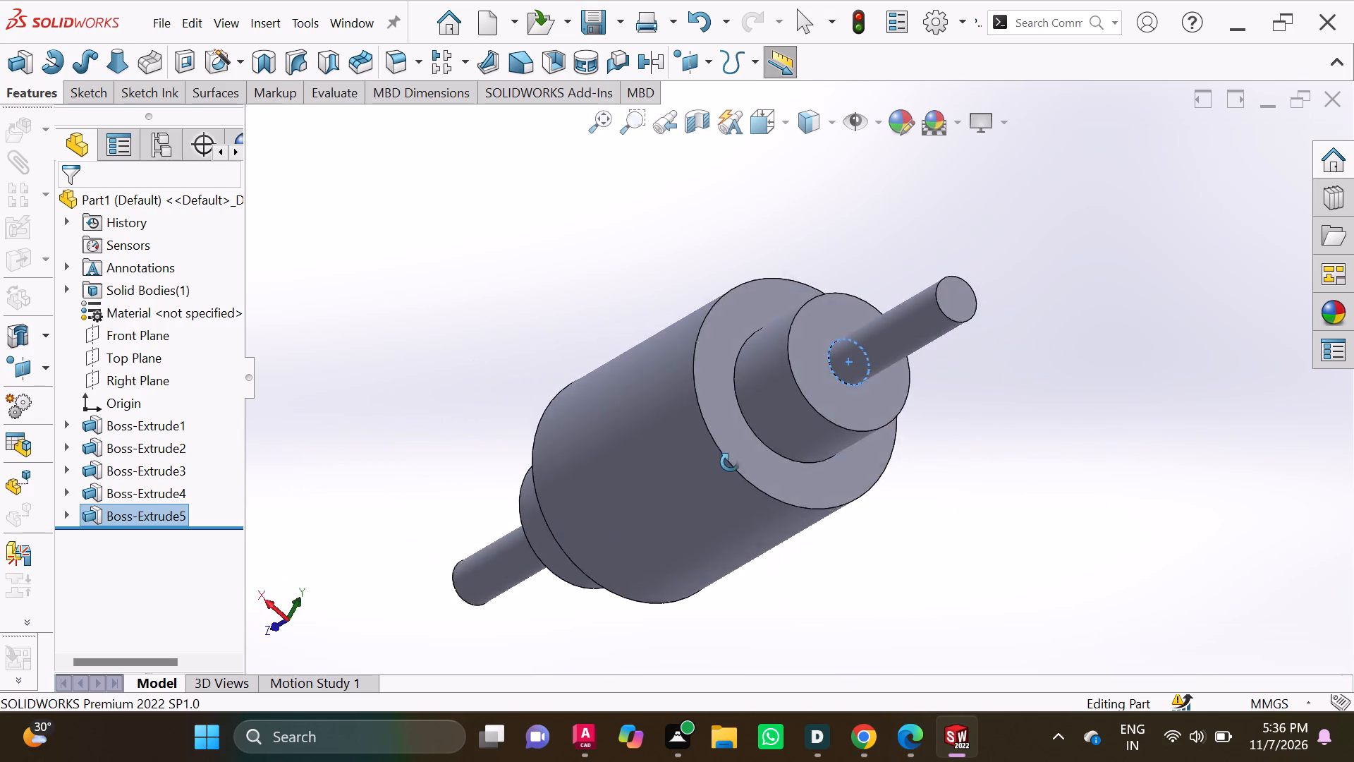
{"action": "middle_click_drag", "start_coordinate": [730, 462], "coordinate": [606, 338]}
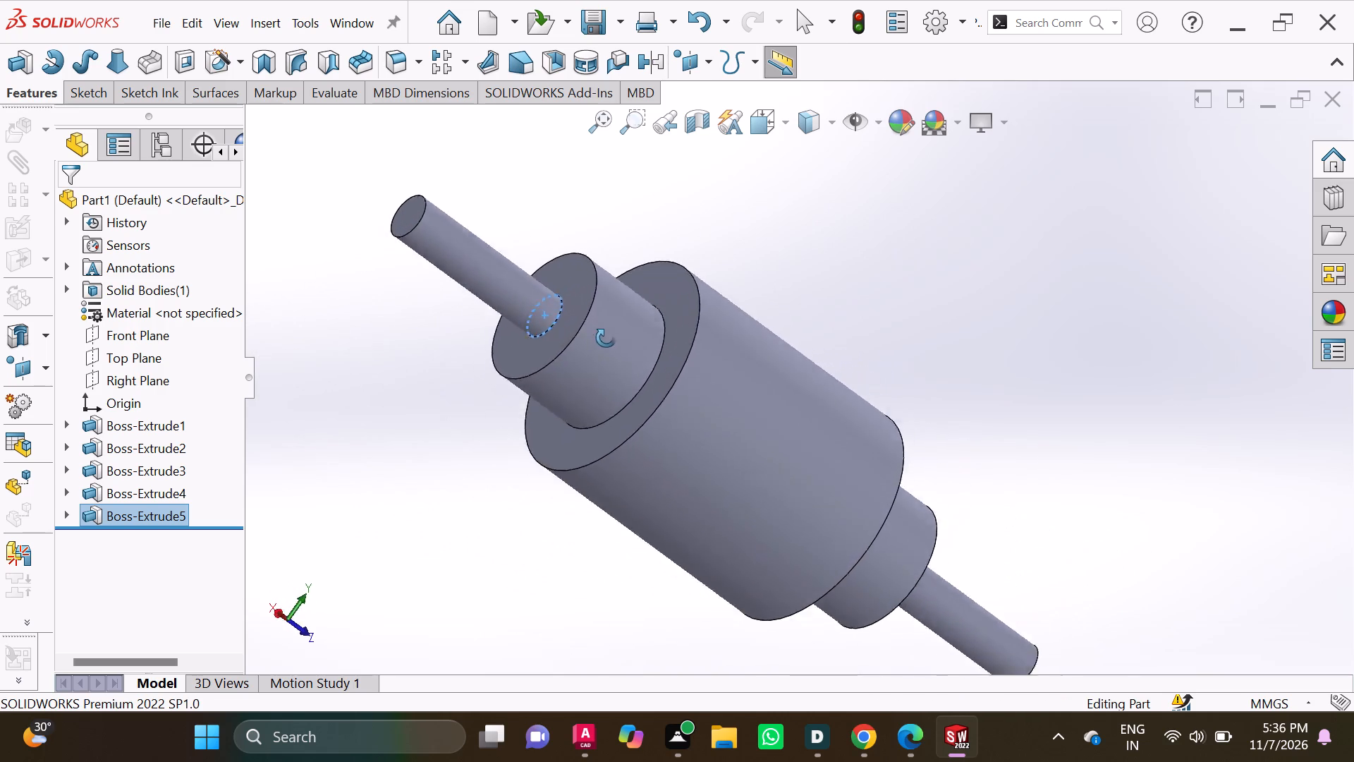
{"action": "middle_click_drag", "start_coordinate": [606, 338], "coordinate": [726, 502]}
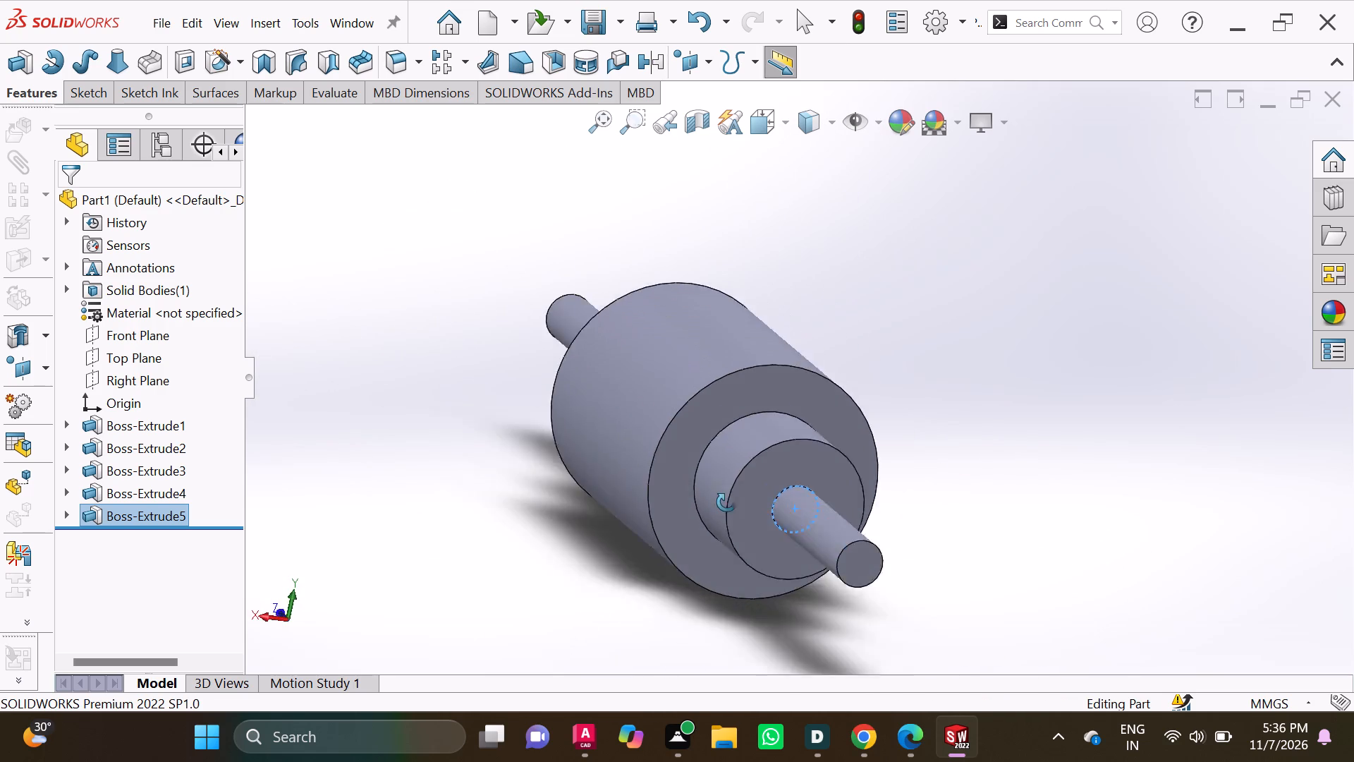
{"action": "middle_click_drag", "start_coordinate": [726, 502], "coordinate": [760, 586]}
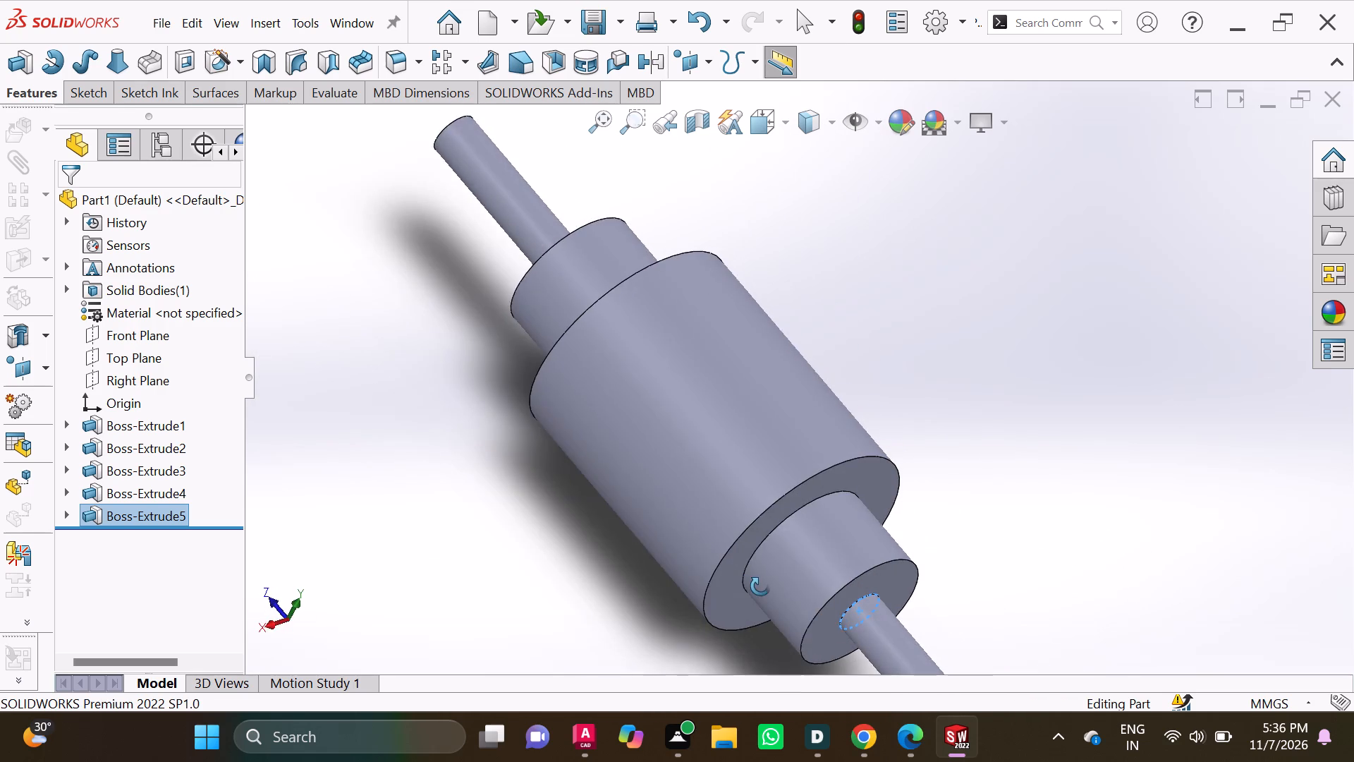
{"action": "middle_click_drag", "start_coordinate": [760, 586], "coordinate": [644, 442]}
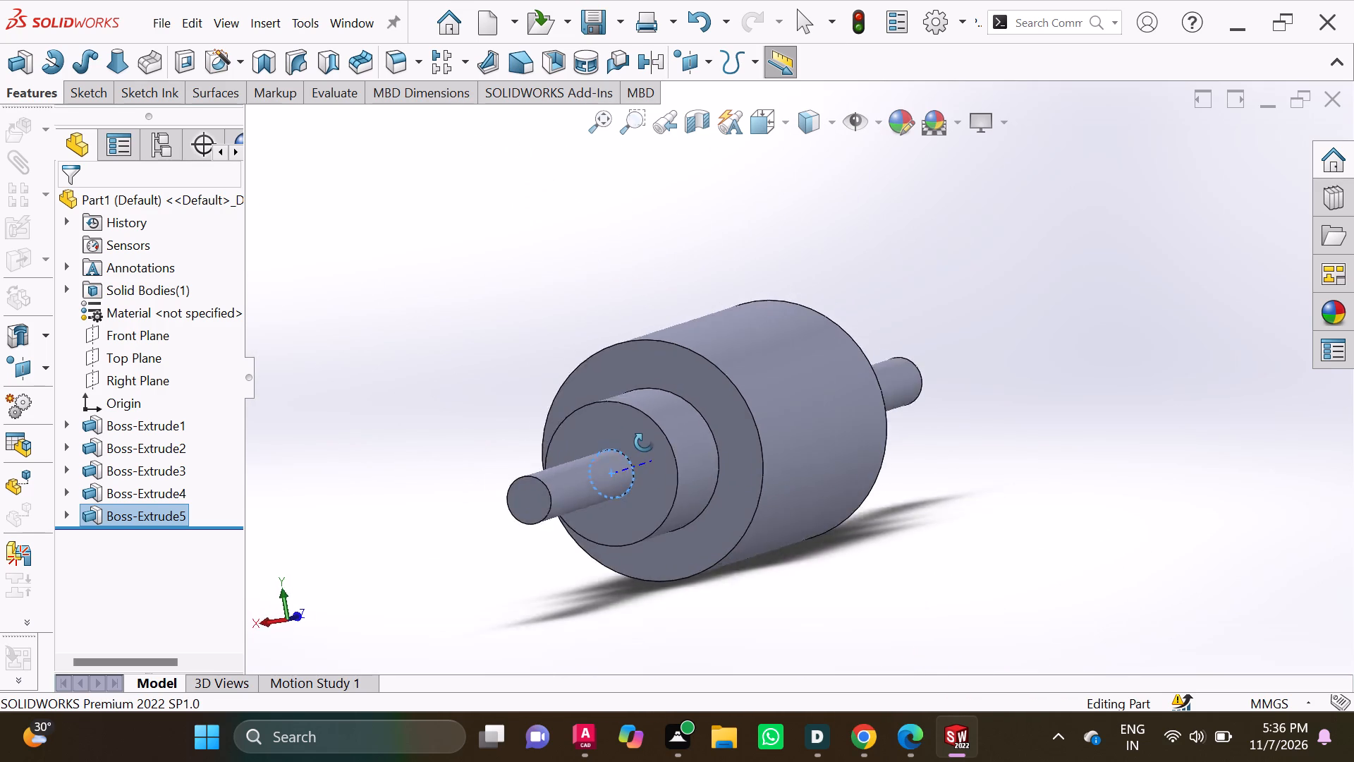
{"action": "middle_click_drag", "start_coordinate": [644, 442], "coordinate": [595, 454]}
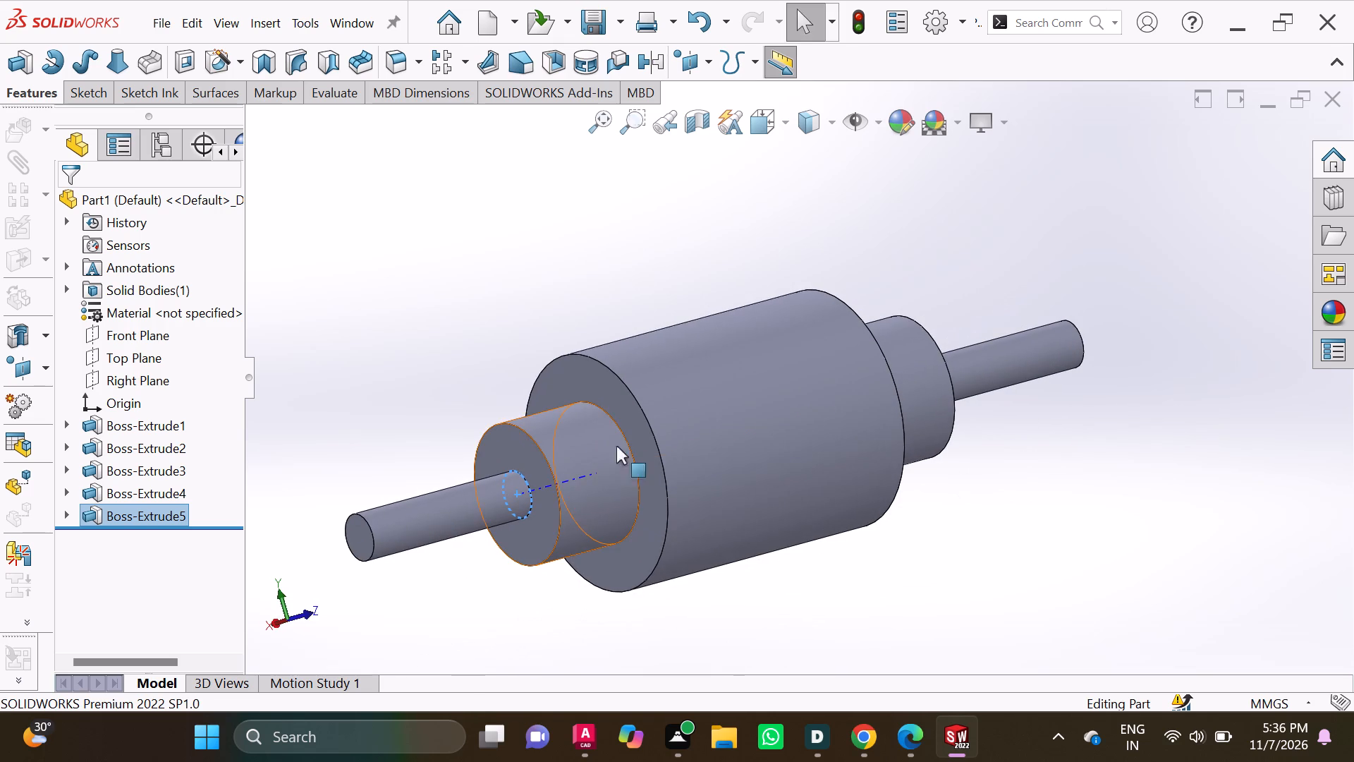
{"action": "middle_click_drag", "start_coordinate": [671, 530], "coordinate": [719, 662]}
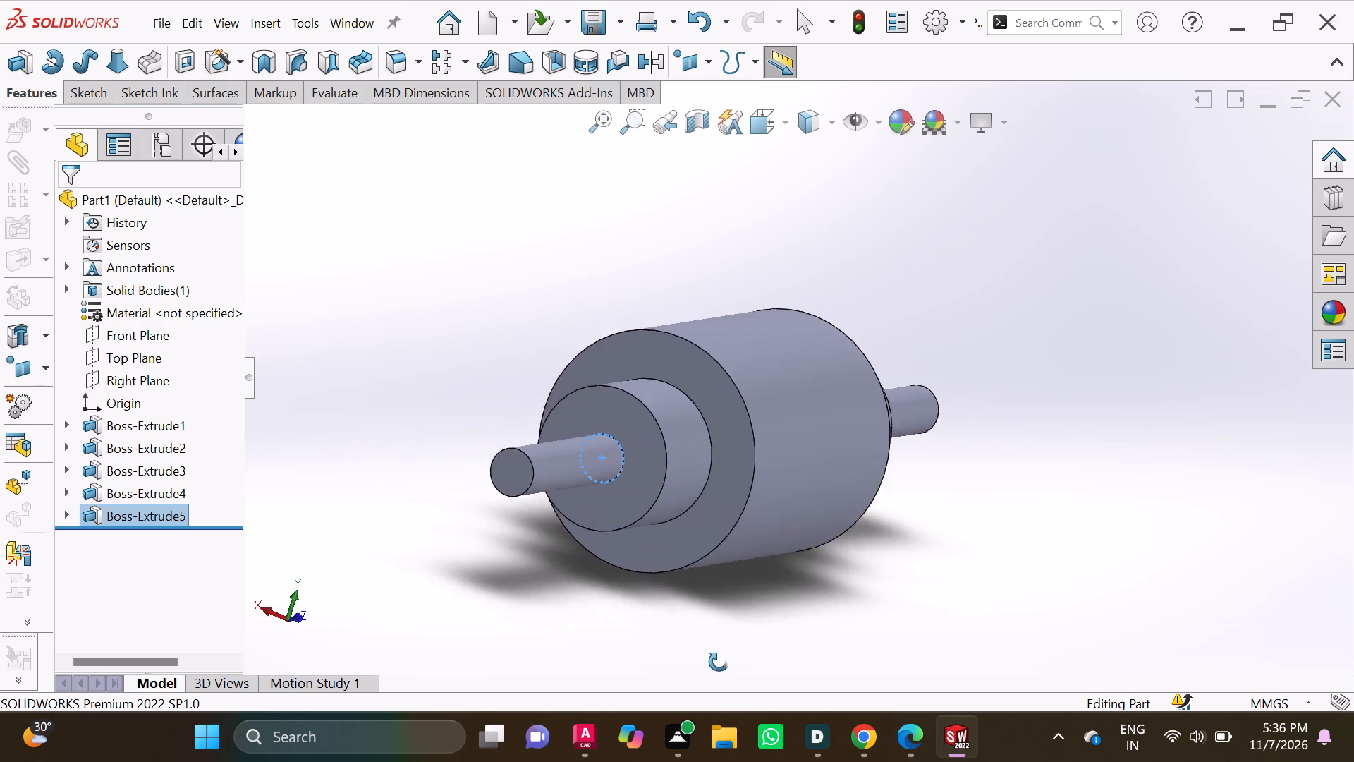
{"action": "middle_click_drag", "start_coordinate": [719, 662], "coordinate": [405, 454]}
{"action": "middle_click_drag", "start_coordinate": [420, 446], "coordinate": [297, 523]}
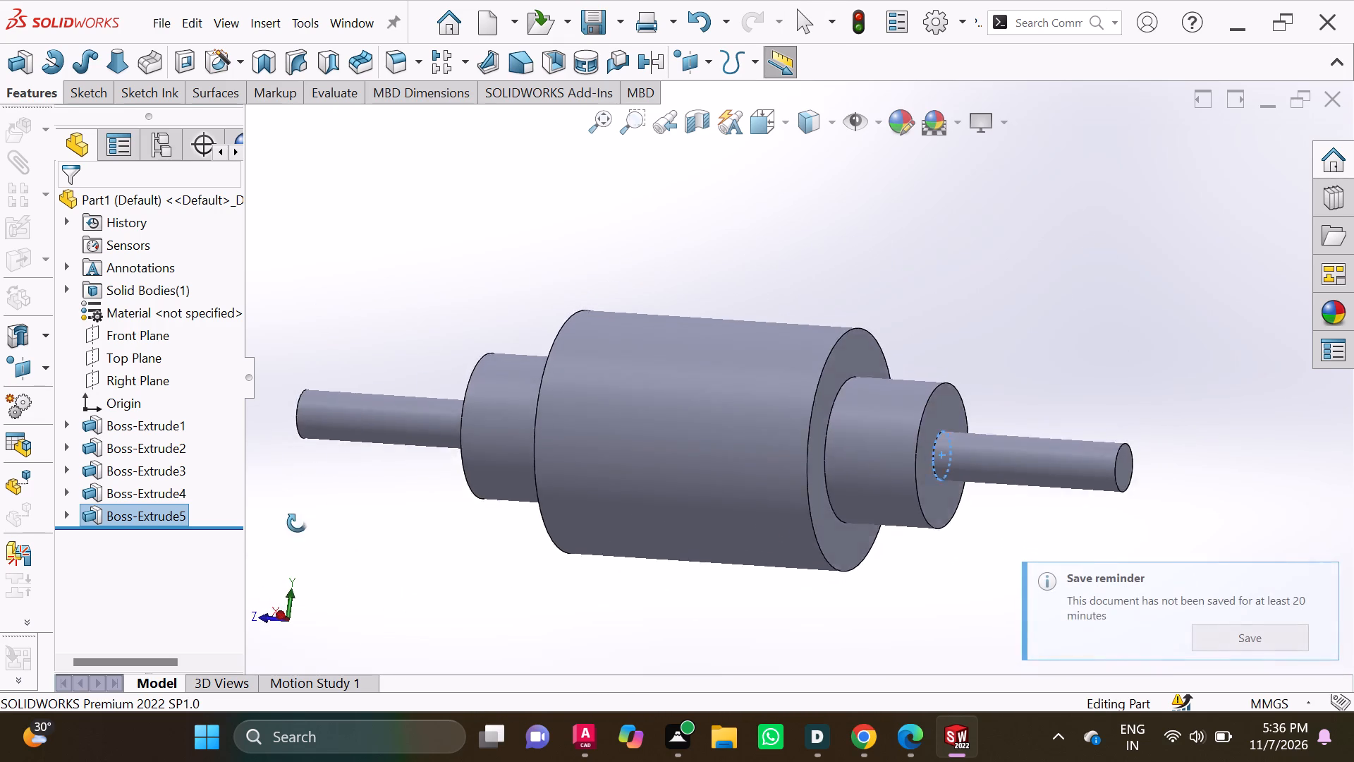
{"action": "middle_click_drag", "start_coordinate": [297, 523], "coordinate": [381, 568]}
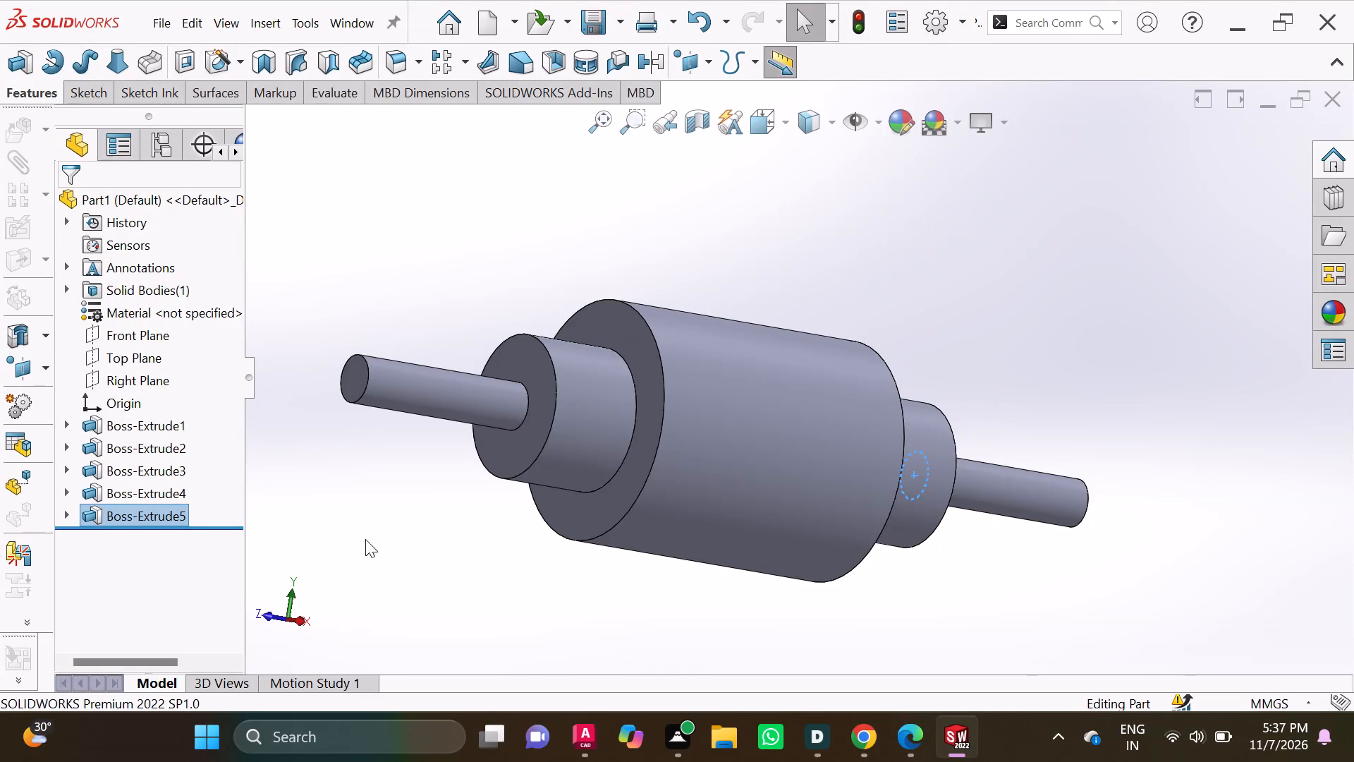
{"action": "scroll", "coordinate": [568, 416], "scroll_direction": "up", "scroll_amount": 1}
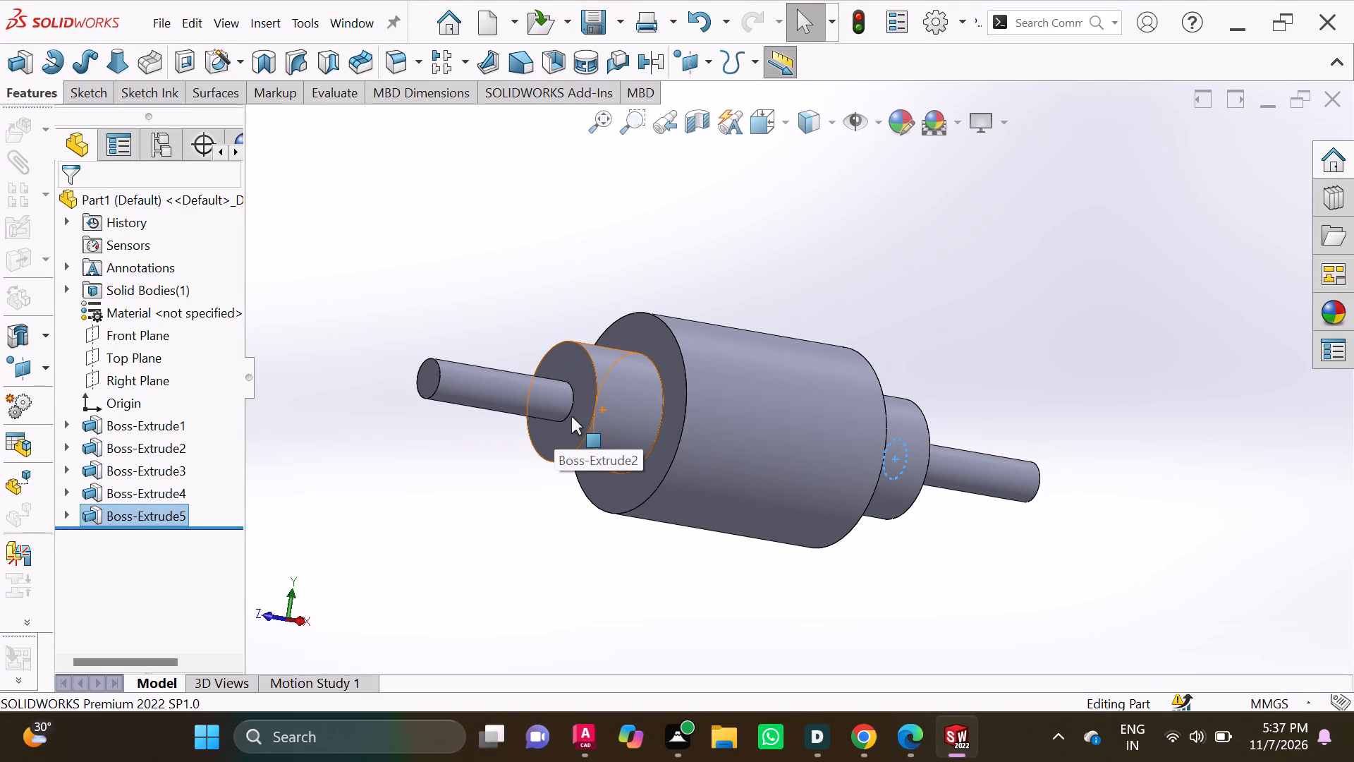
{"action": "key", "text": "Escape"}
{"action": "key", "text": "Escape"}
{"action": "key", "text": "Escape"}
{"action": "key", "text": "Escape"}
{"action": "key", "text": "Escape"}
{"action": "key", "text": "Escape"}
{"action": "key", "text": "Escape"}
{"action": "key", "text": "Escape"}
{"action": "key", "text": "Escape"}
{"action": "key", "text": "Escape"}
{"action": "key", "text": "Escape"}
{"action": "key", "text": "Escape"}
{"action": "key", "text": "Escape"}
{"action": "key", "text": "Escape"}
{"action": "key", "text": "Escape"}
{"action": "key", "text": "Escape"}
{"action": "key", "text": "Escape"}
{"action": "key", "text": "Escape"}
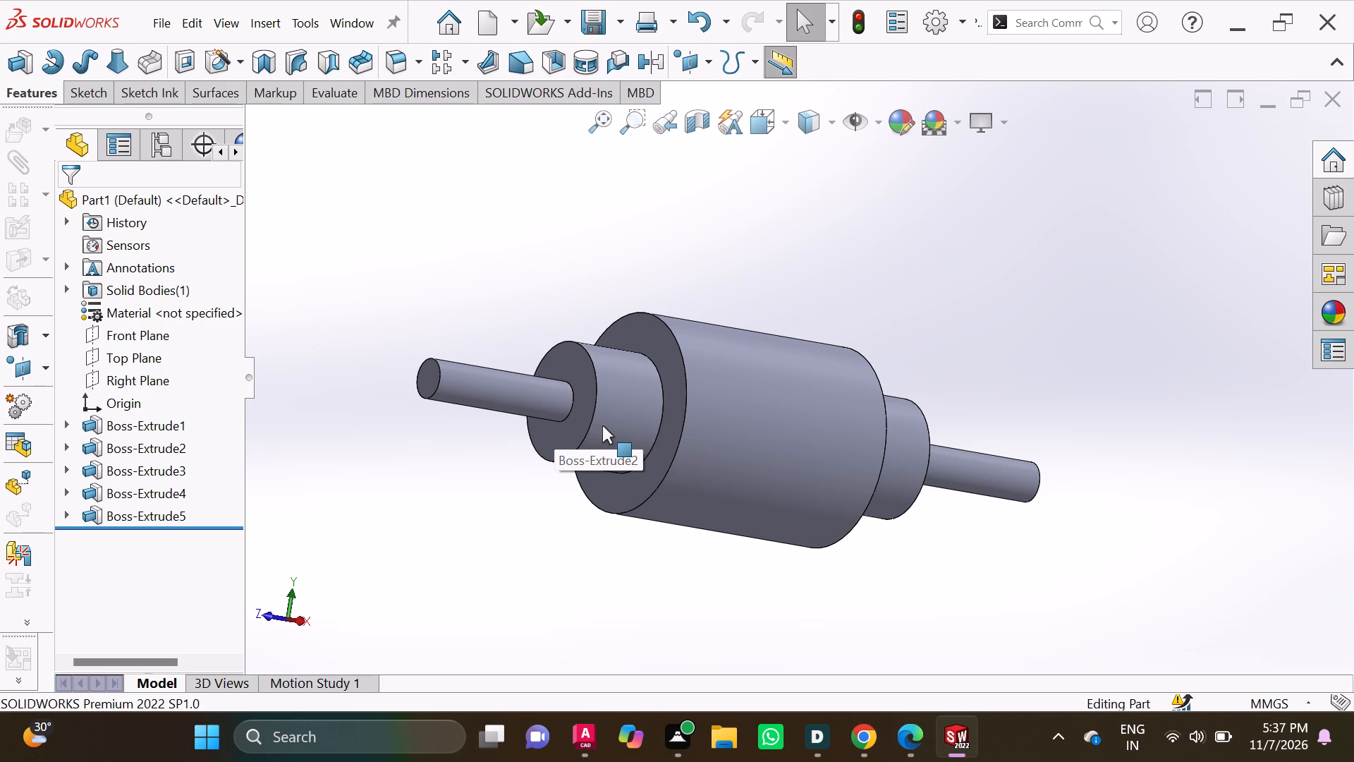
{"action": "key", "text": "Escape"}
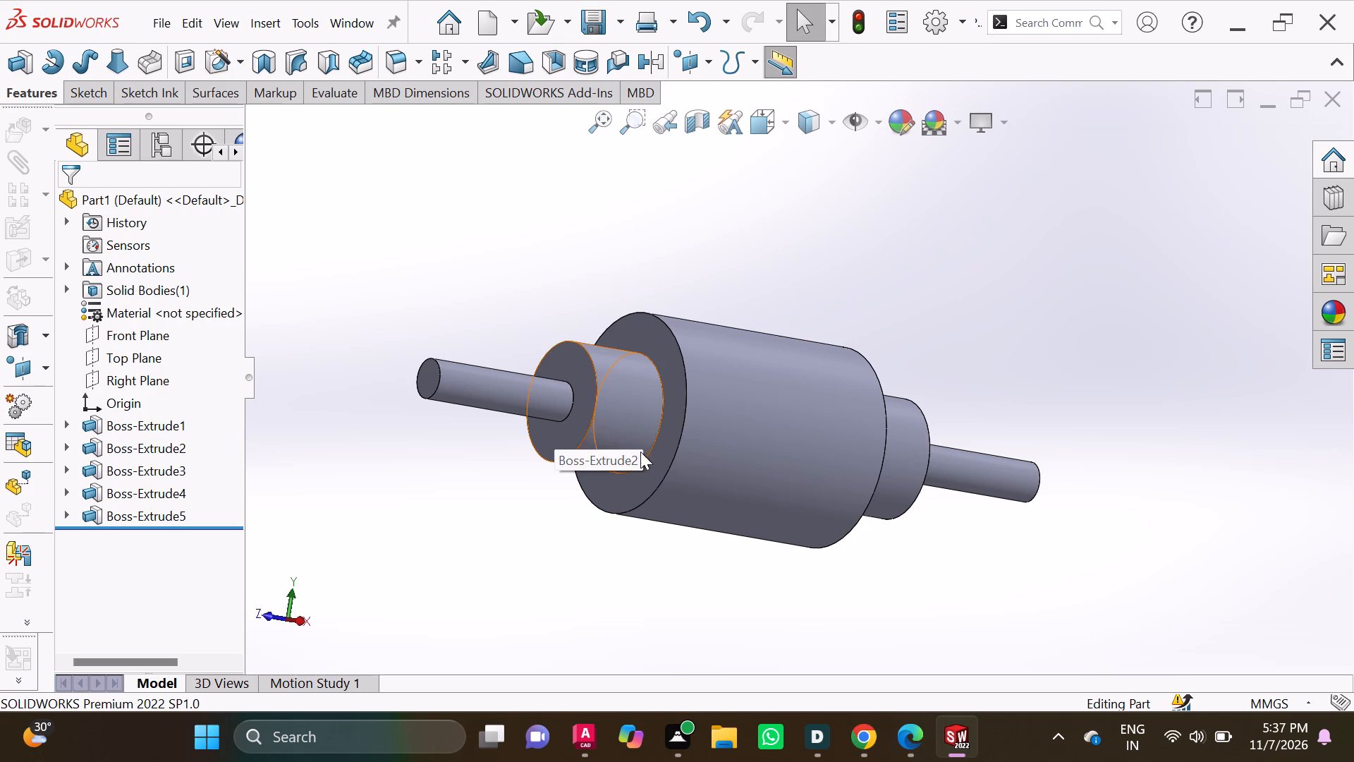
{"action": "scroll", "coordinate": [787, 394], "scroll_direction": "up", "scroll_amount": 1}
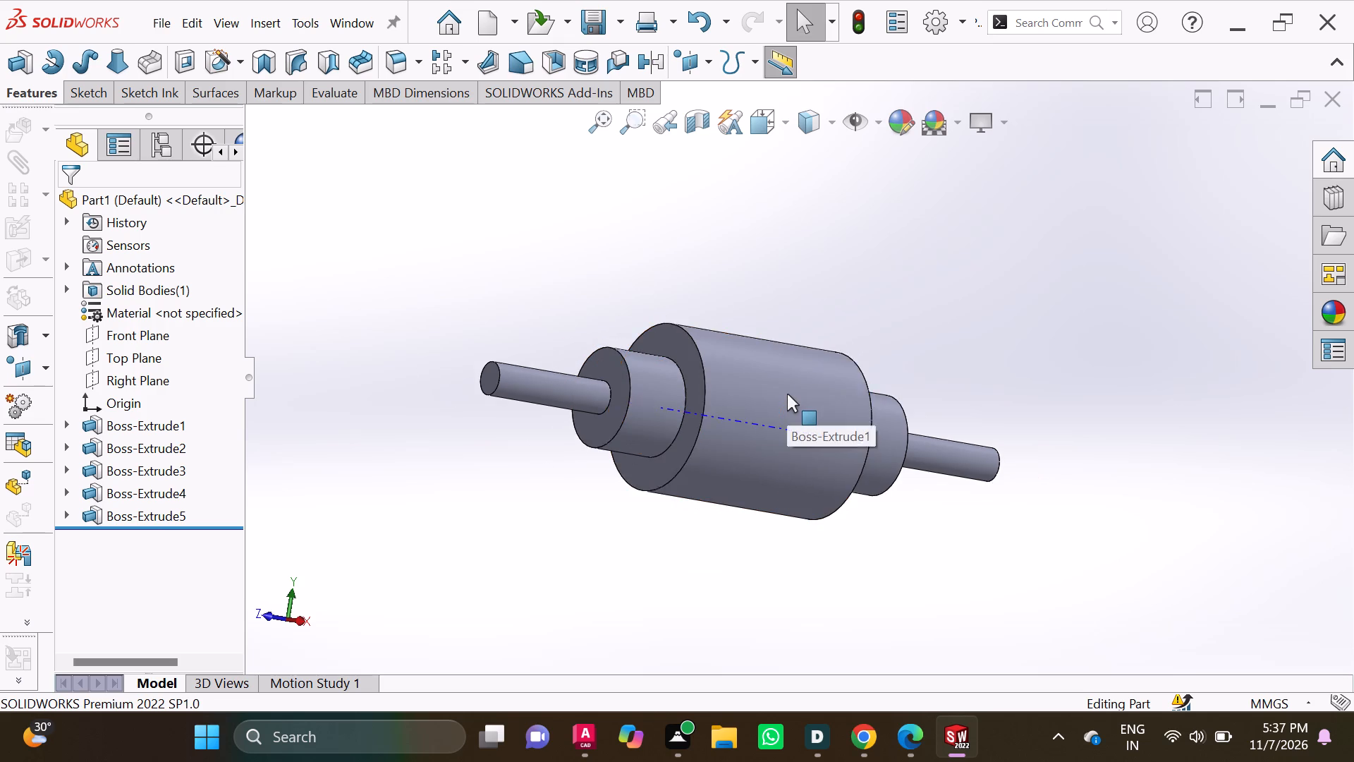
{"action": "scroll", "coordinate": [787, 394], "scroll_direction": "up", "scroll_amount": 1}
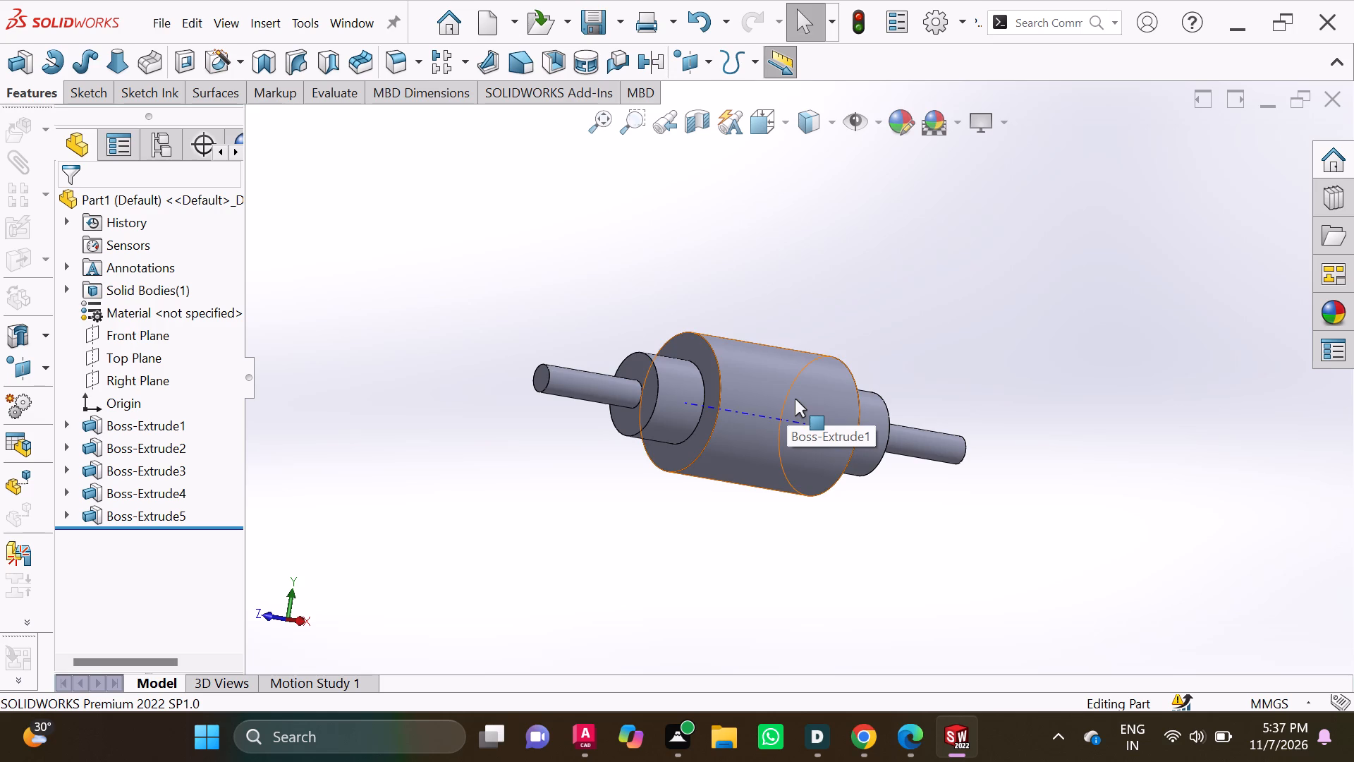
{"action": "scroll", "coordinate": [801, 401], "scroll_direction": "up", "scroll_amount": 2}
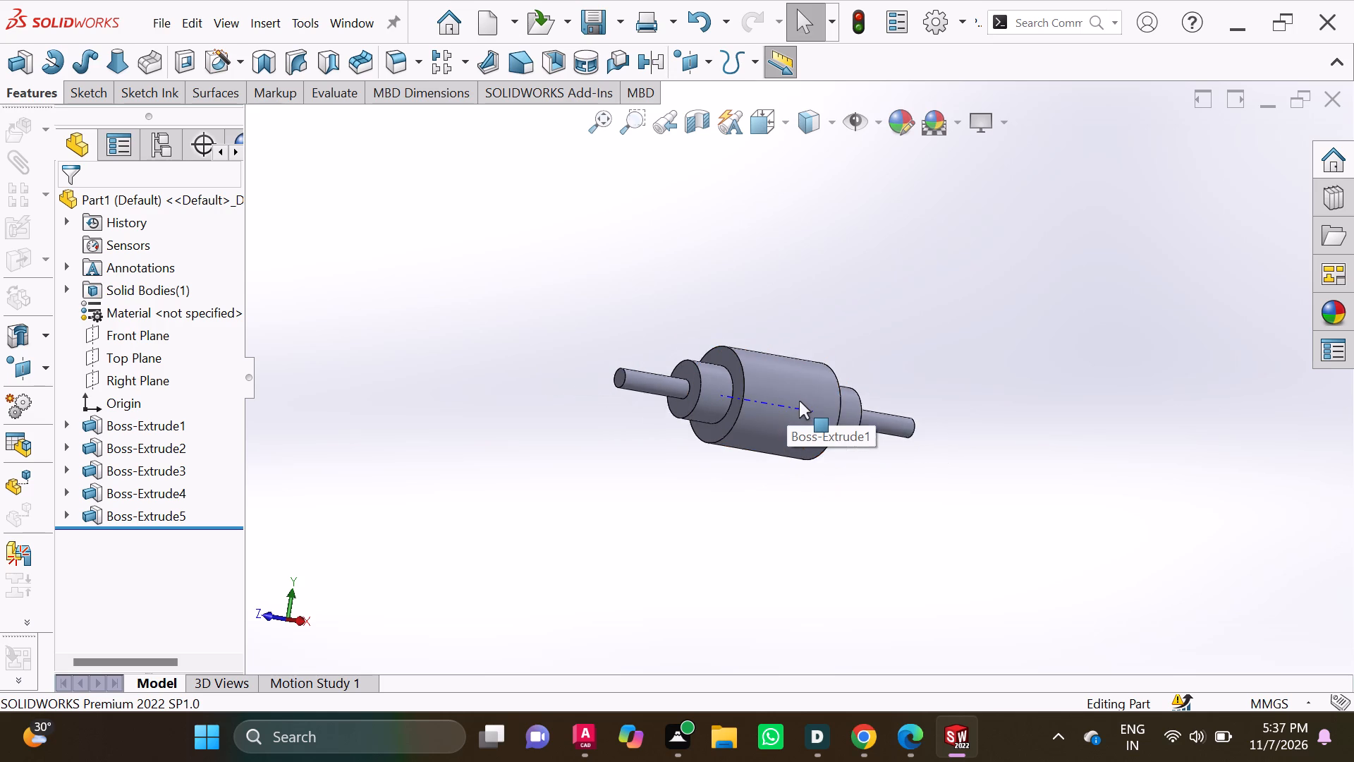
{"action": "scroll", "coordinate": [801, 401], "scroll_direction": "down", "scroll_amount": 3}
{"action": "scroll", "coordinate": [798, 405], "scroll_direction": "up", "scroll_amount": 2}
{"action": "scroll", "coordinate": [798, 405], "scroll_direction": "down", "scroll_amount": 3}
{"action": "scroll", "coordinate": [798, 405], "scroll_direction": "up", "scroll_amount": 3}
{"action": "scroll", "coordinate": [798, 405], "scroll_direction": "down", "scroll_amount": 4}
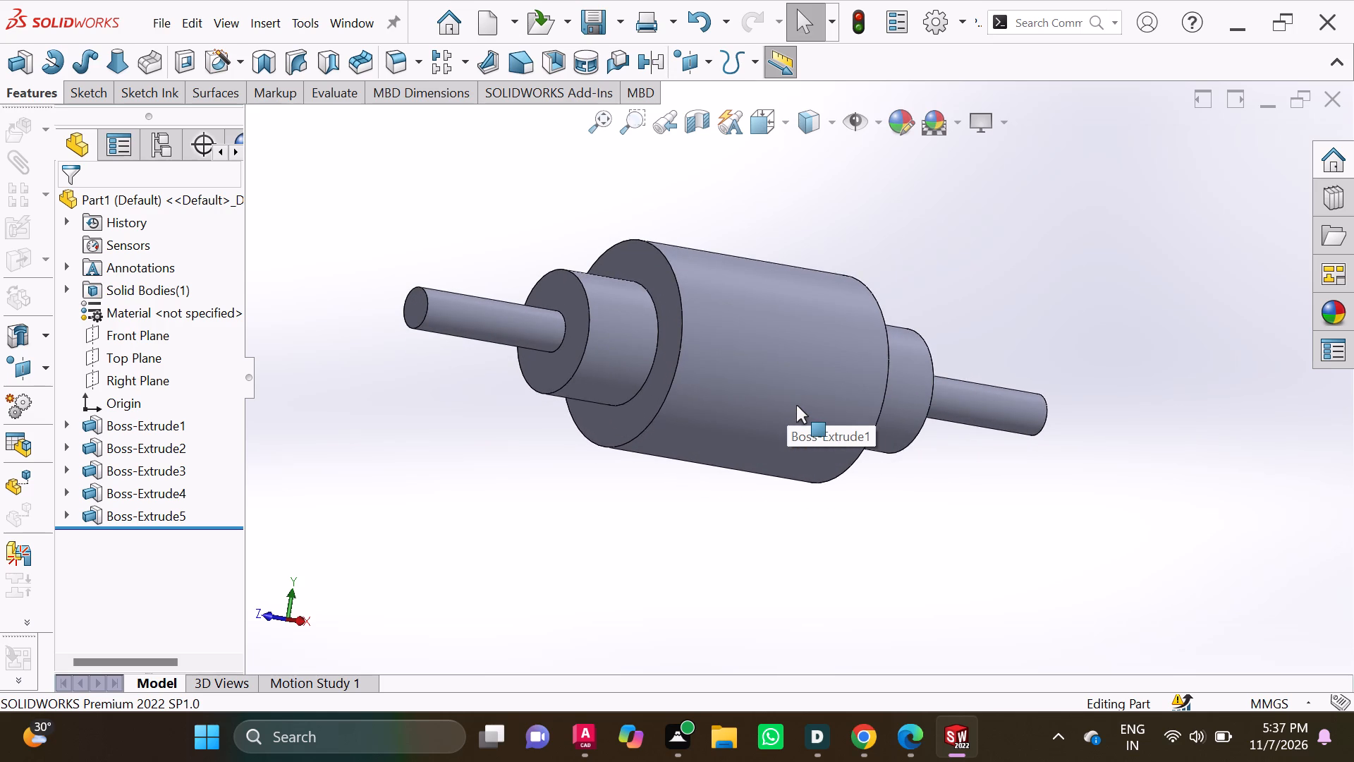
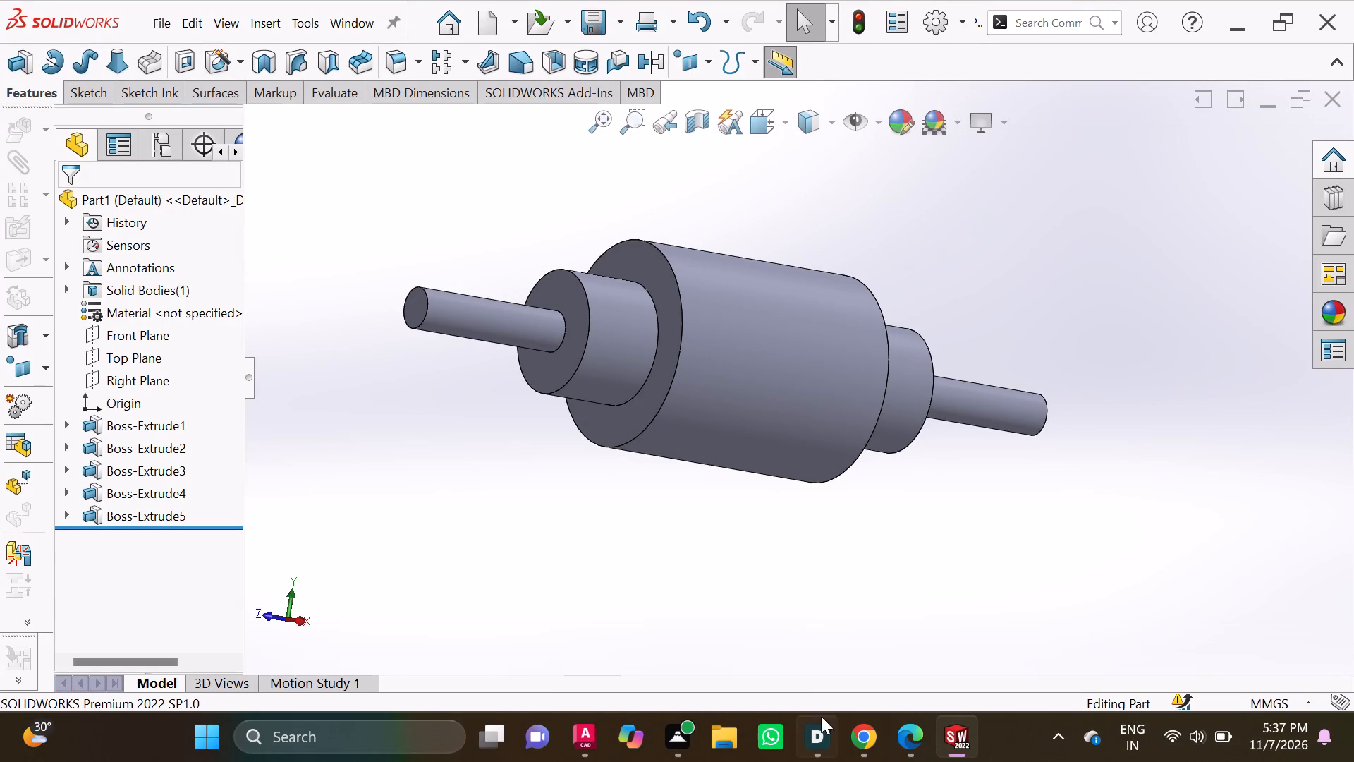
Lower the computer's display brightness to roughly a quarter of its range, leaving the sound volume alone.
{"action": "left_click", "coordinate": [1167, 732]}
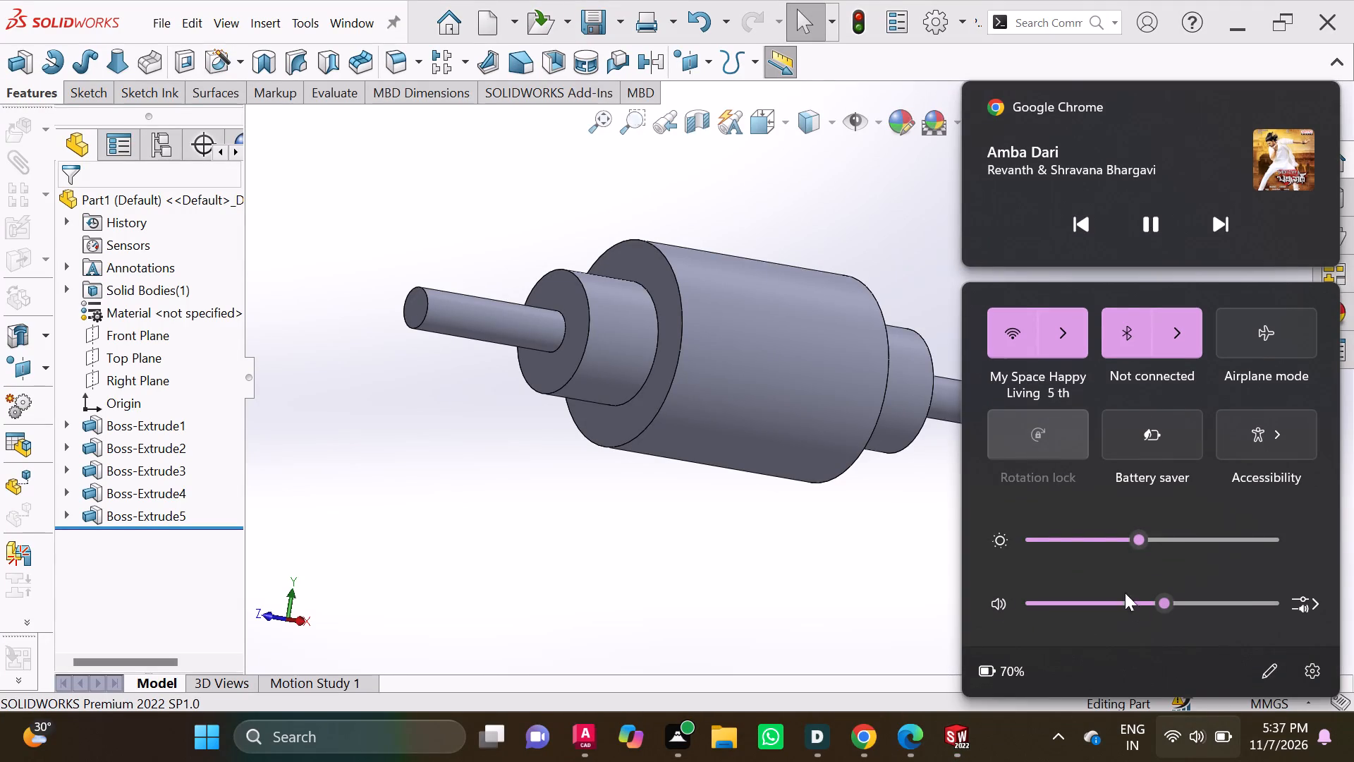
{"action": "left_click", "coordinate": [1085, 535]}
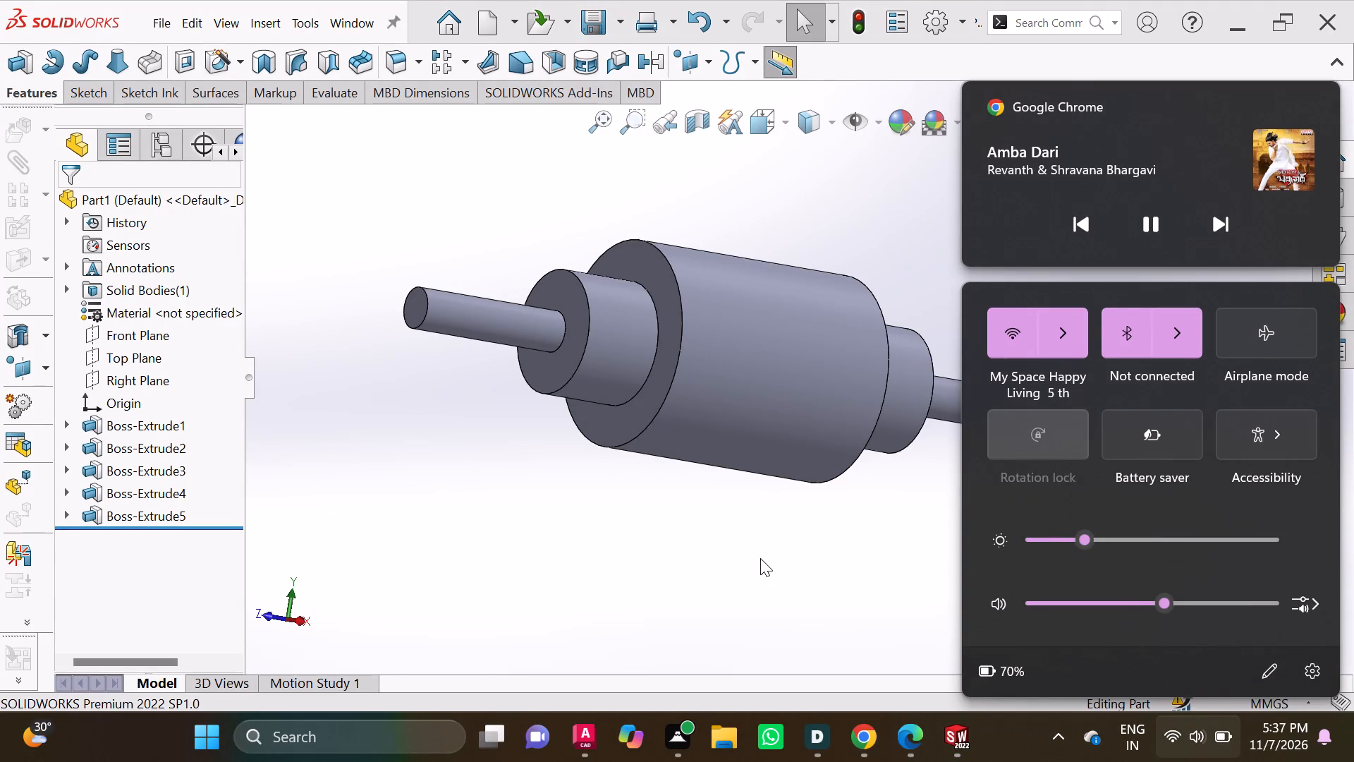
{"action": "left_click", "coordinate": [742, 544]}
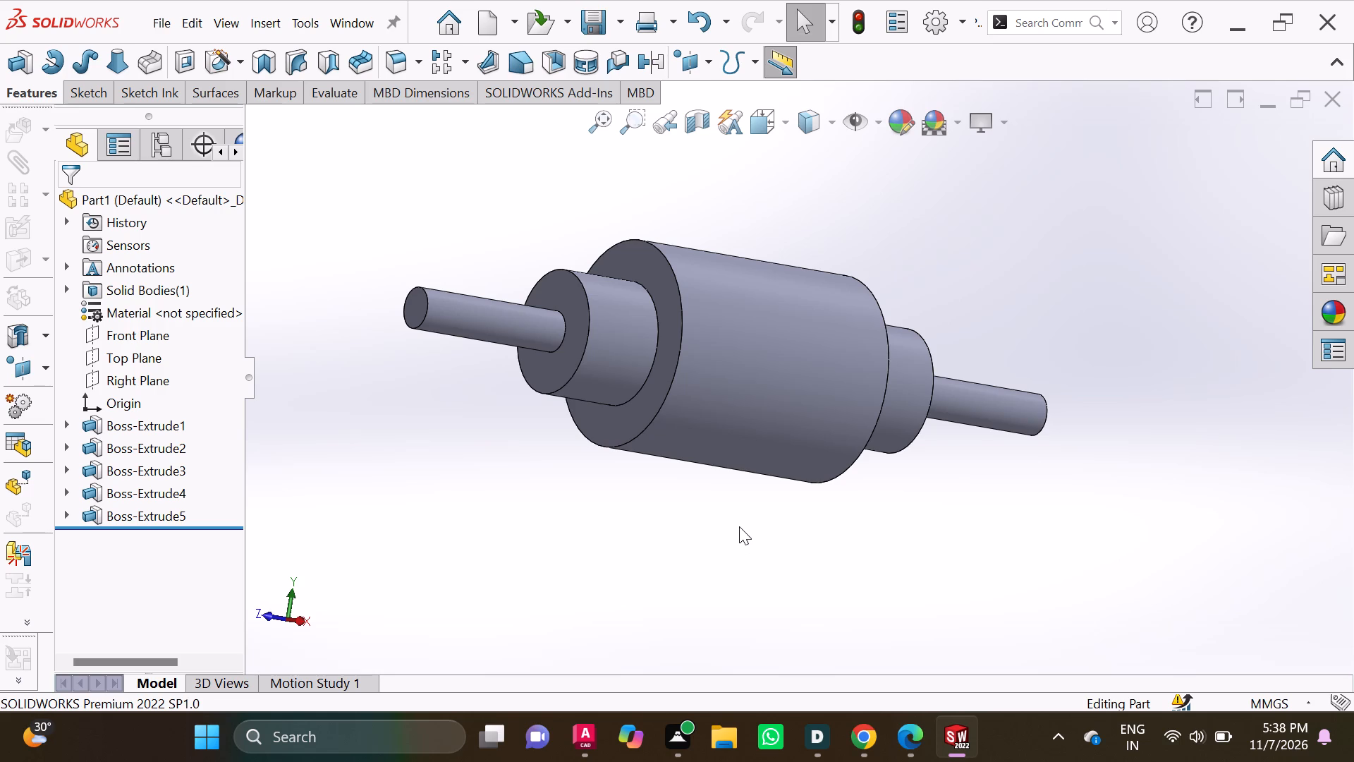
Examine the finished stepped shaft from all sides, checking the main cylinder and the 60 mm and 20 mm steps on both ends.
{"action": "middle_click_drag", "start_coordinate": [739, 526], "coordinate": [663, 338]}
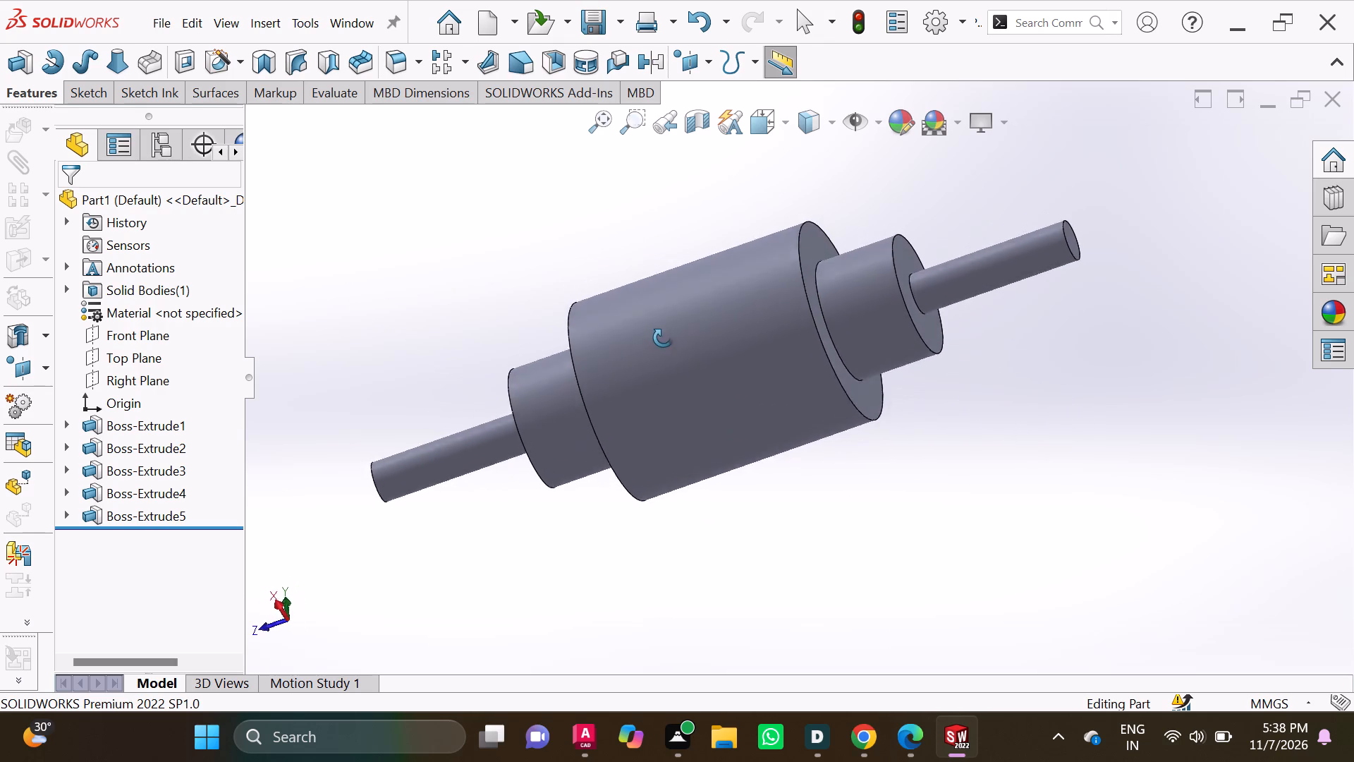
{"action": "middle_click_drag", "start_coordinate": [663, 338], "coordinate": [692, 366]}
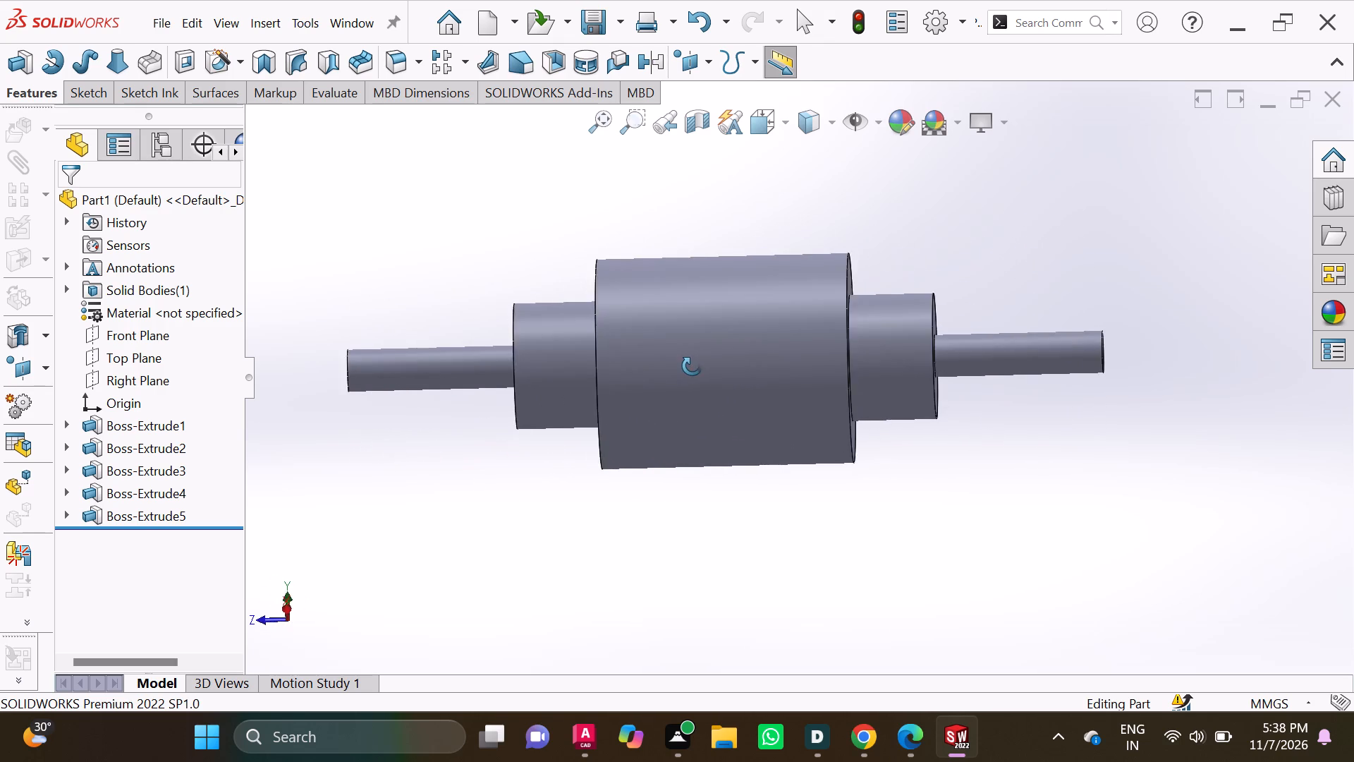
{"action": "middle_click_drag", "start_coordinate": [692, 366], "coordinate": [618, 352]}
{"action": "middle_click_drag", "start_coordinate": [656, 356], "coordinate": [697, 355]}
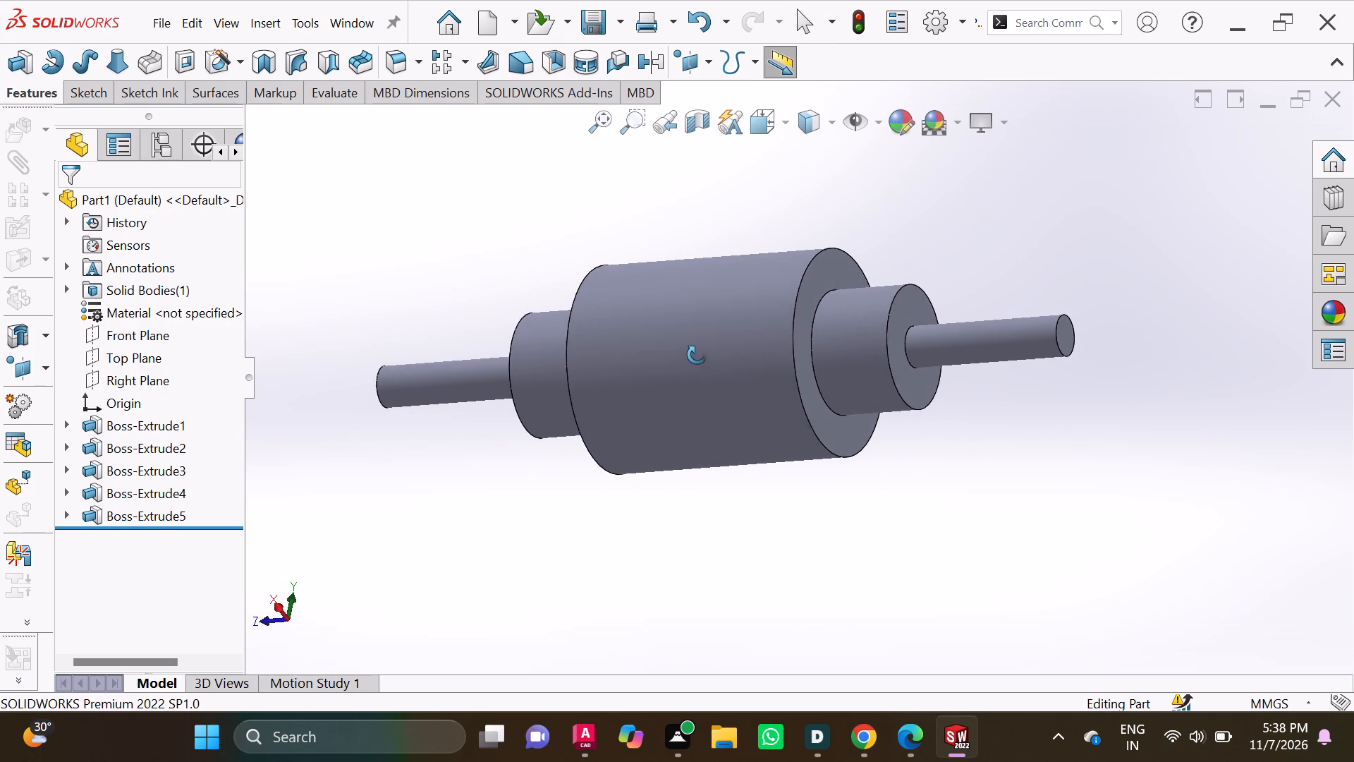
{"action": "middle_click_drag", "start_coordinate": [697, 355], "coordinate": [719, 372]}
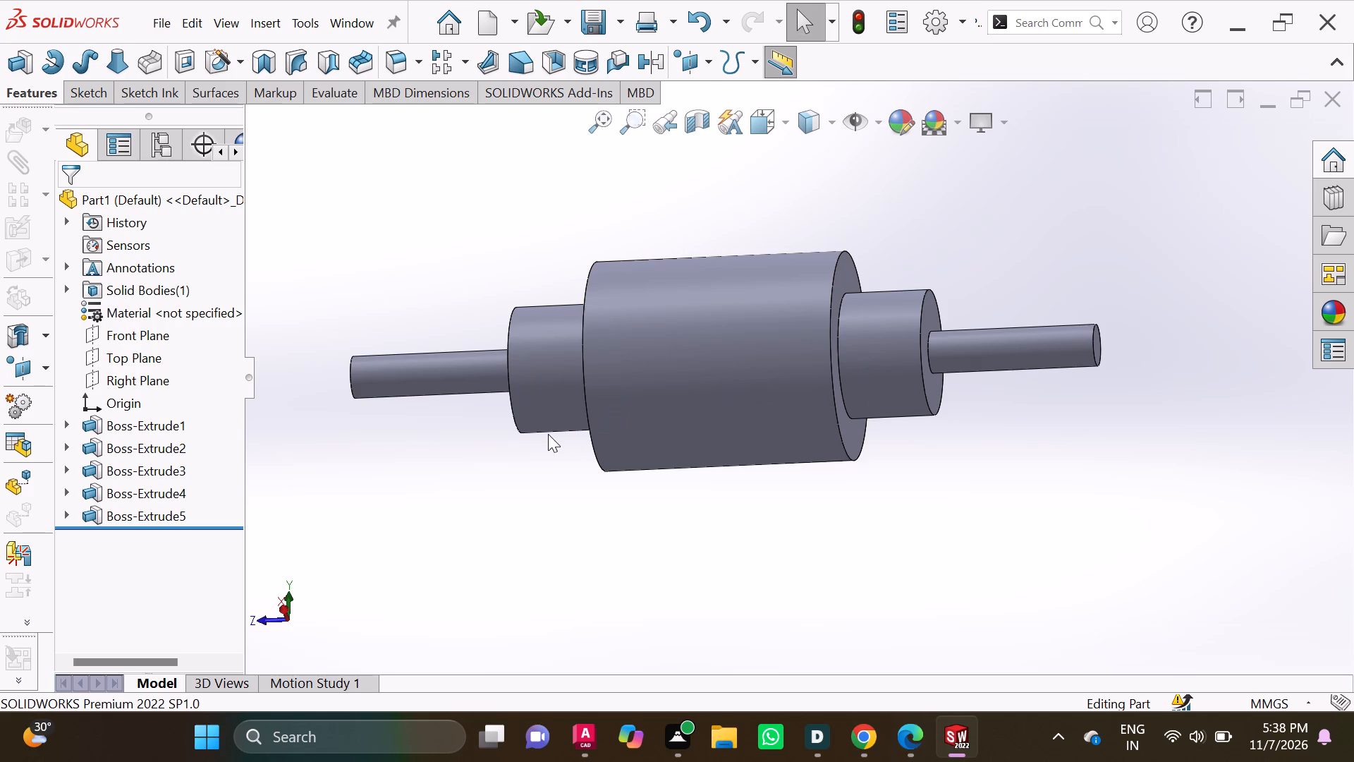
{"action": "key", "text": "Escape"}
{"action": "key", "text": "Escape"}
{"action": "key", "text": "Escape"}
{"action": "key", "text": "Escape"}
{"action": "key", "text": "Escape"}
{"action": "key", "text": "Escape"}
{"action": "middle_click_drag", "start_coordinate": [640, 475], "coordinate": [654, 472]}
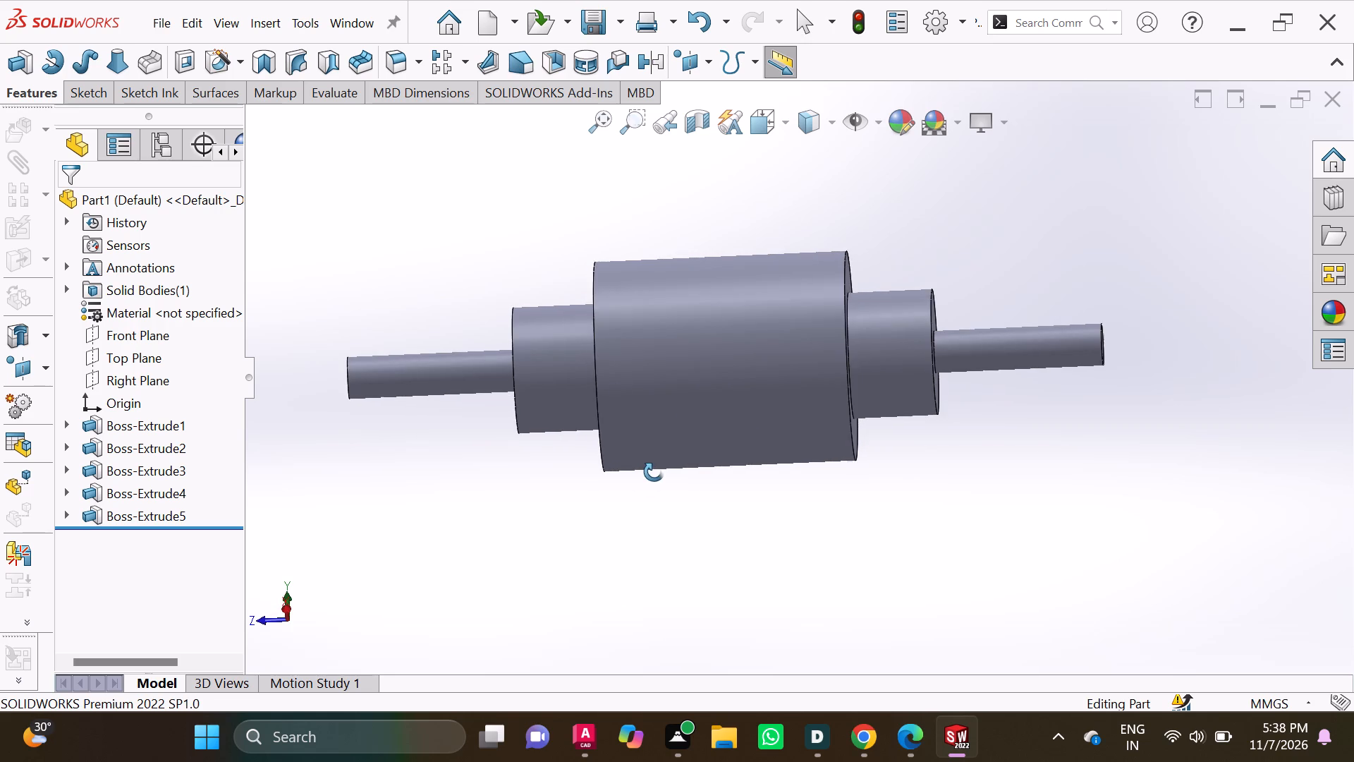
{"action": "middle_click_drag", "start_coordinate": [654, 472], "coordinate": [879, 509]}
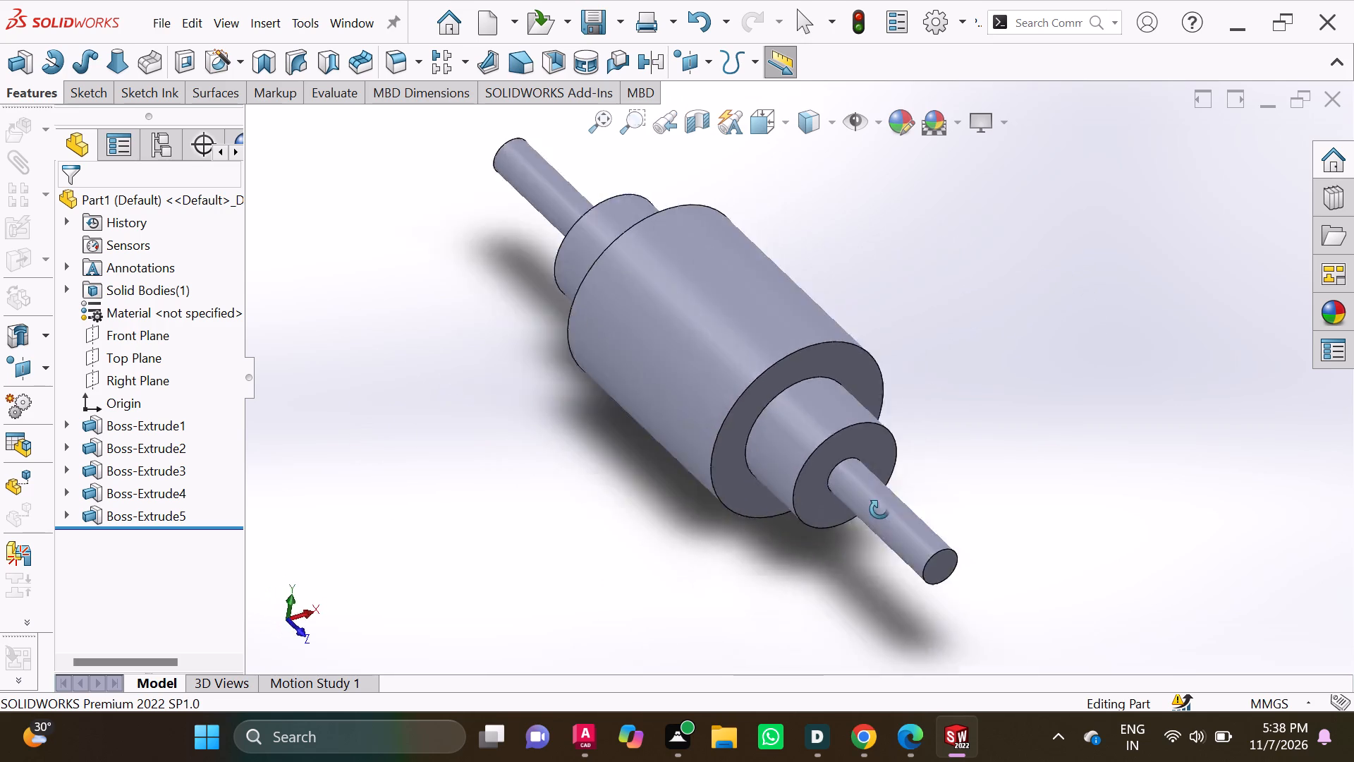
{"action": "middle_click_drag", "start_coordinate": [879, 509], "coordinate": [664, 373]}
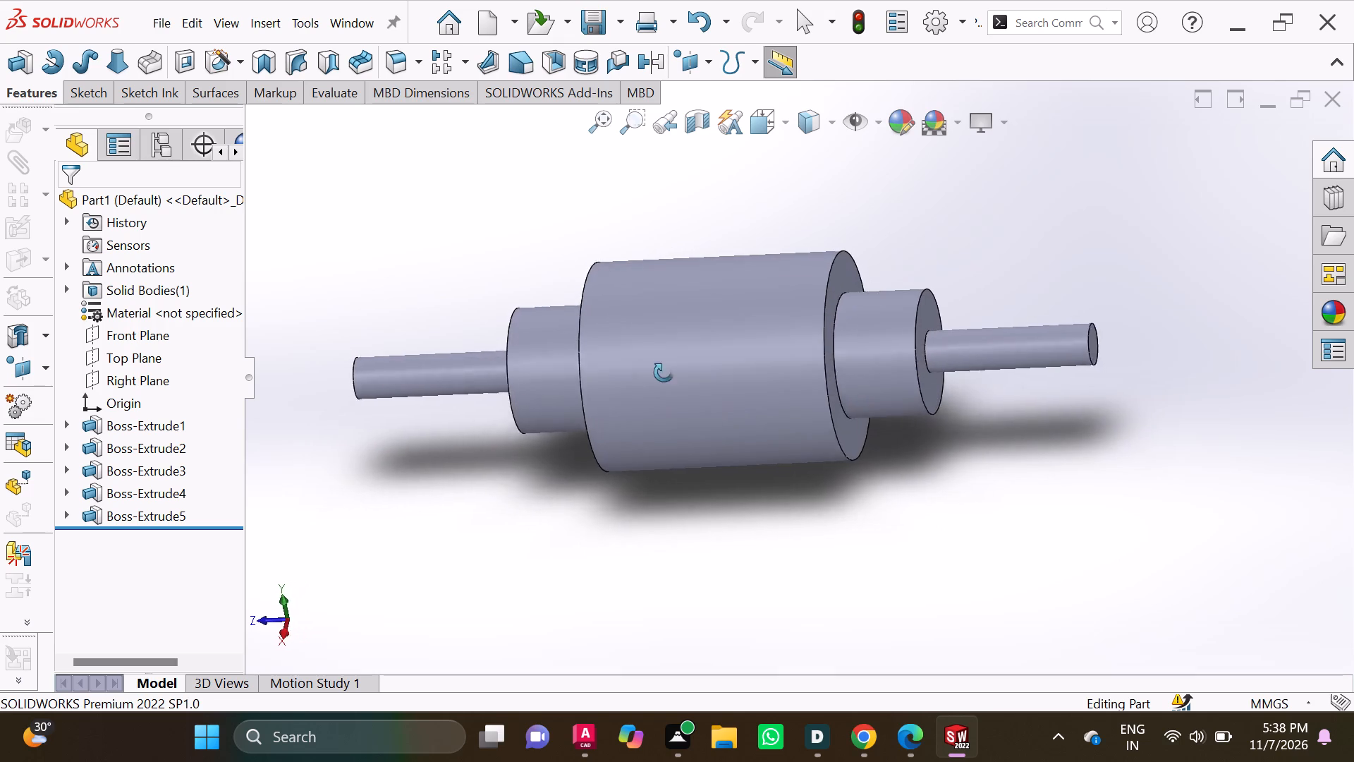
{"action": "middle_click_drag", "start_coordinate": [664, 373], "coordinate": [651, 566]}
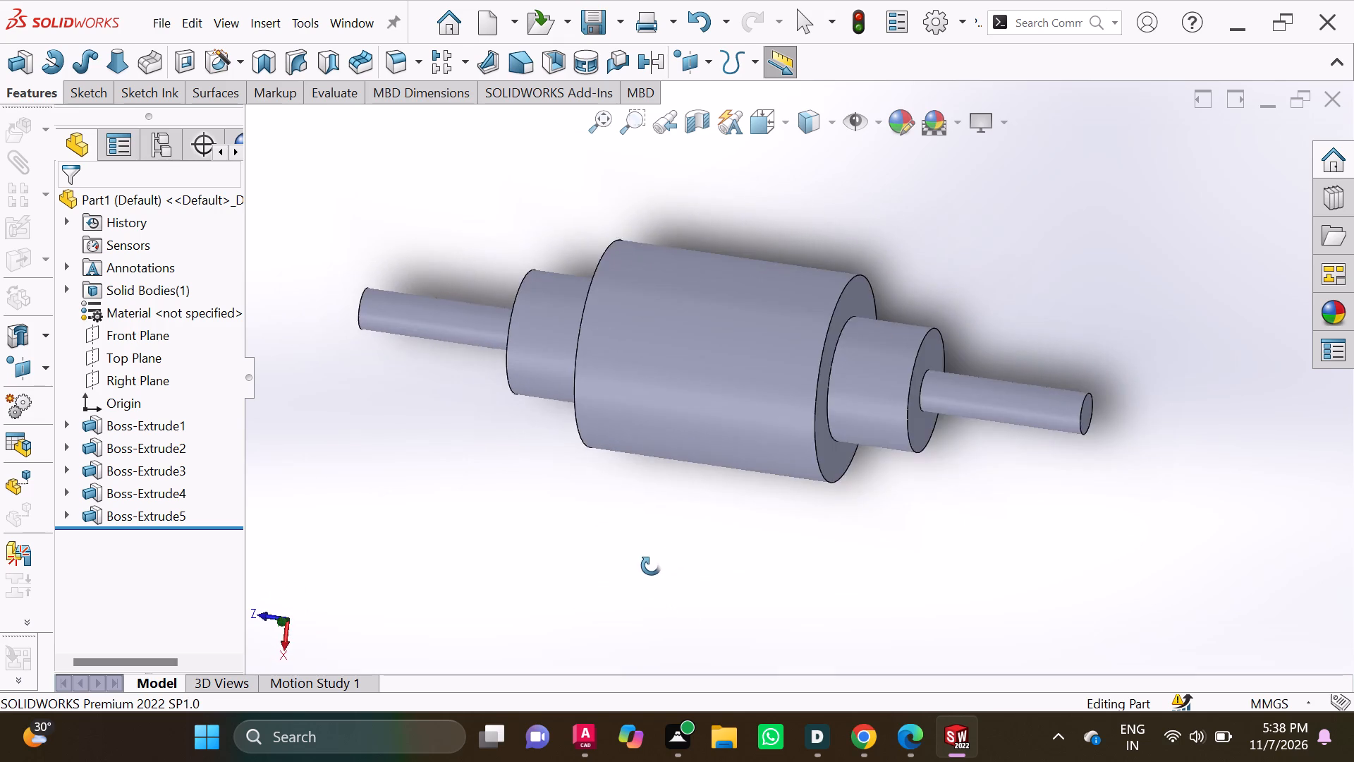
{"action": "middle_click_drag", "start_coordinate": [651, 566], "coordinate": [652, 681]}
{"action": "middle_click_drag", "start_coordinate": [795, 250], "coordinate": [463, 319]}
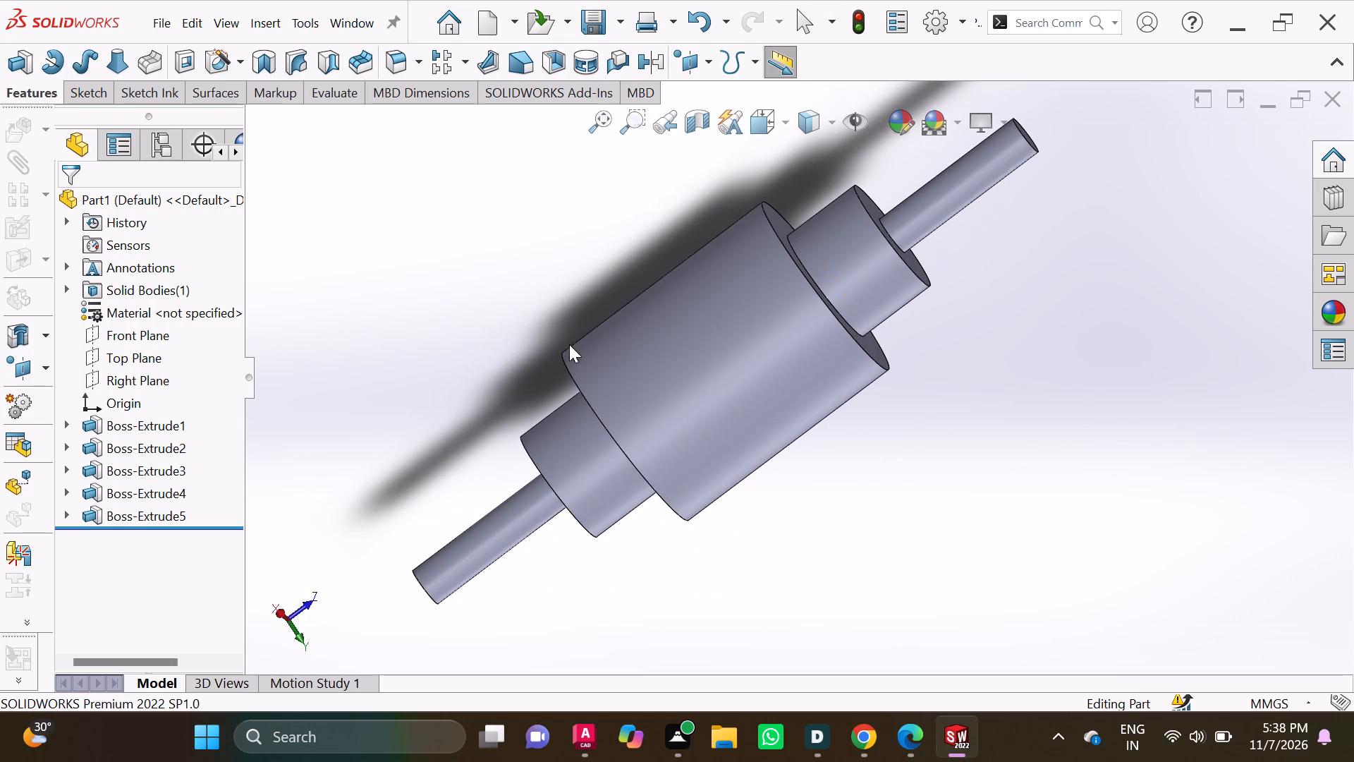
{"action": "middle_click_drag", "start_coordinate": [599, 349], "coordinate": [542, 289]}
{"action": "middle_click_drag", "start_coordinate": [755, 265], "coordinate": [748, 265]}
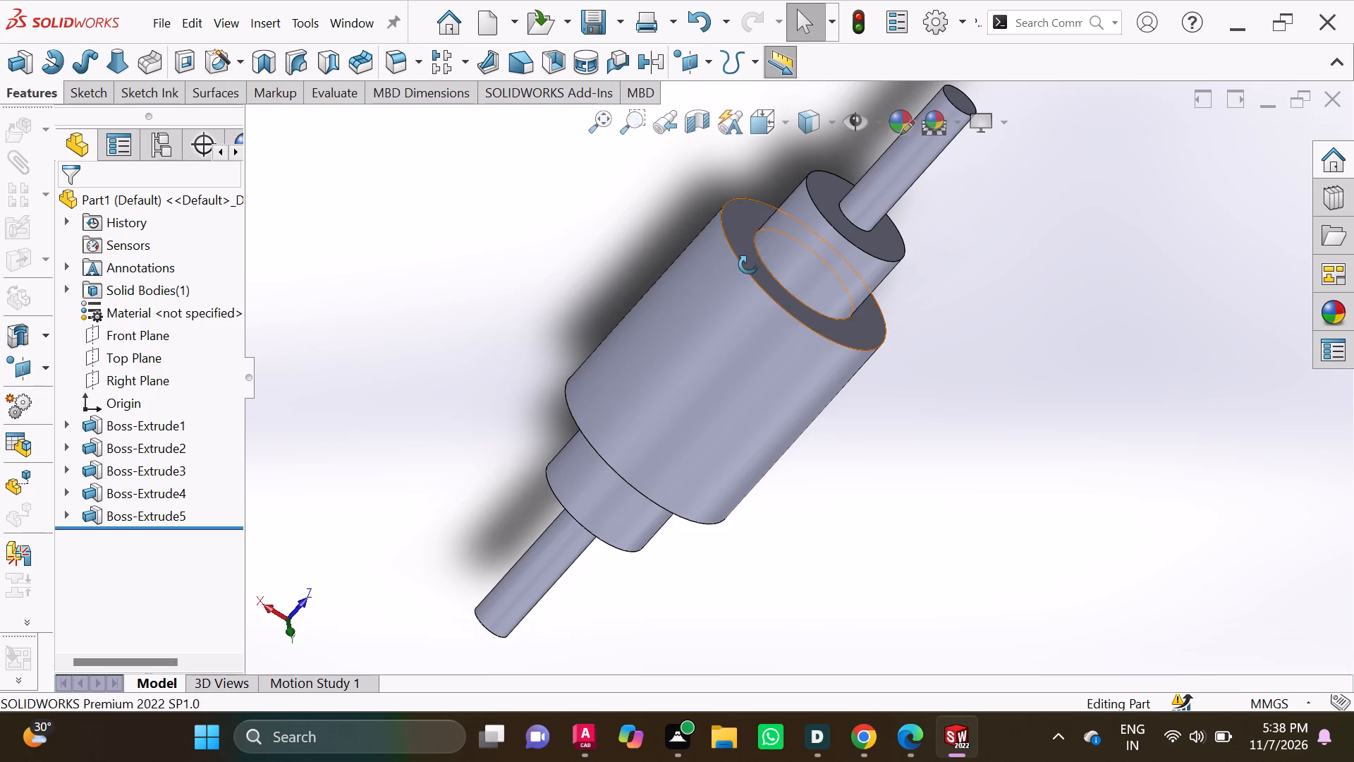
{"action": "middle_click_drag", "start_coordinate": [748, 265], "coordinate": [529, 502]}
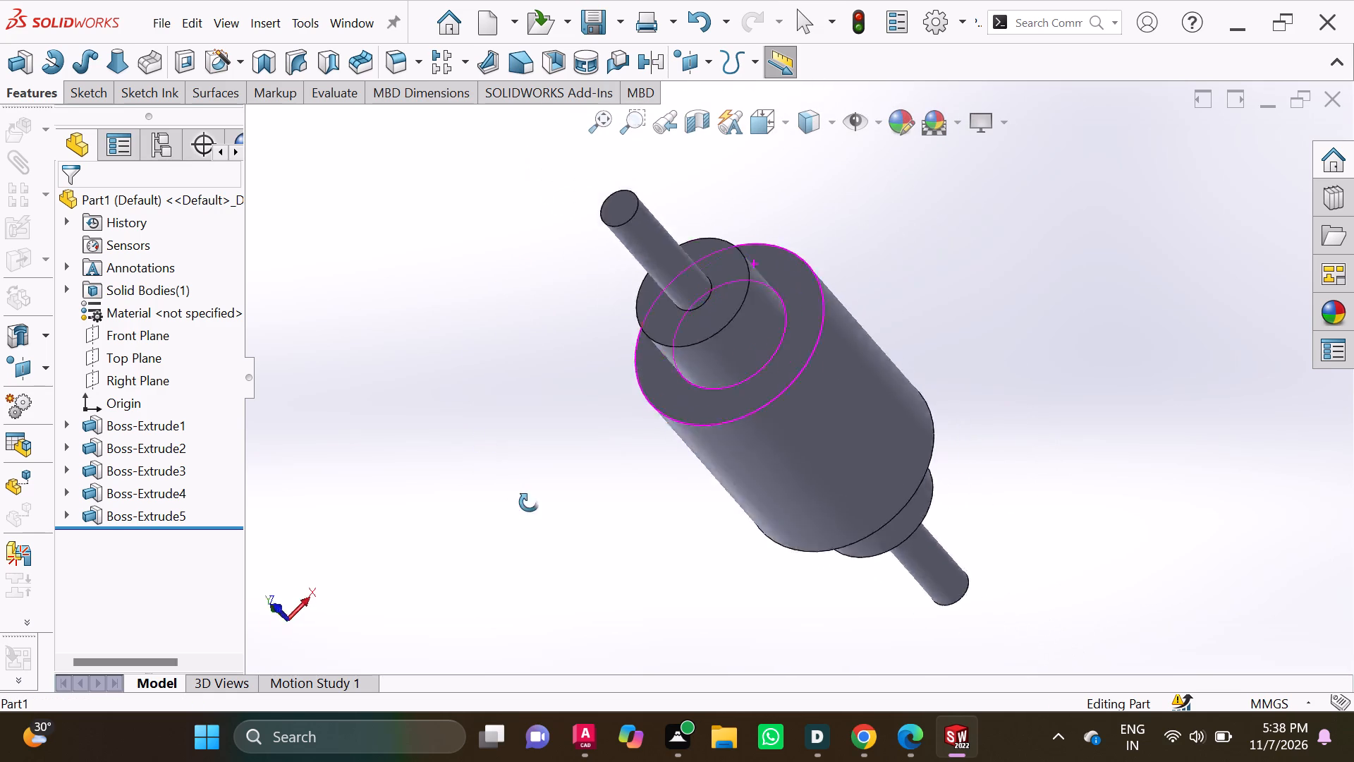
{"action": "middle_click_drag", "start_coordinate": [529, 502], "coordinate": [678, 517]}
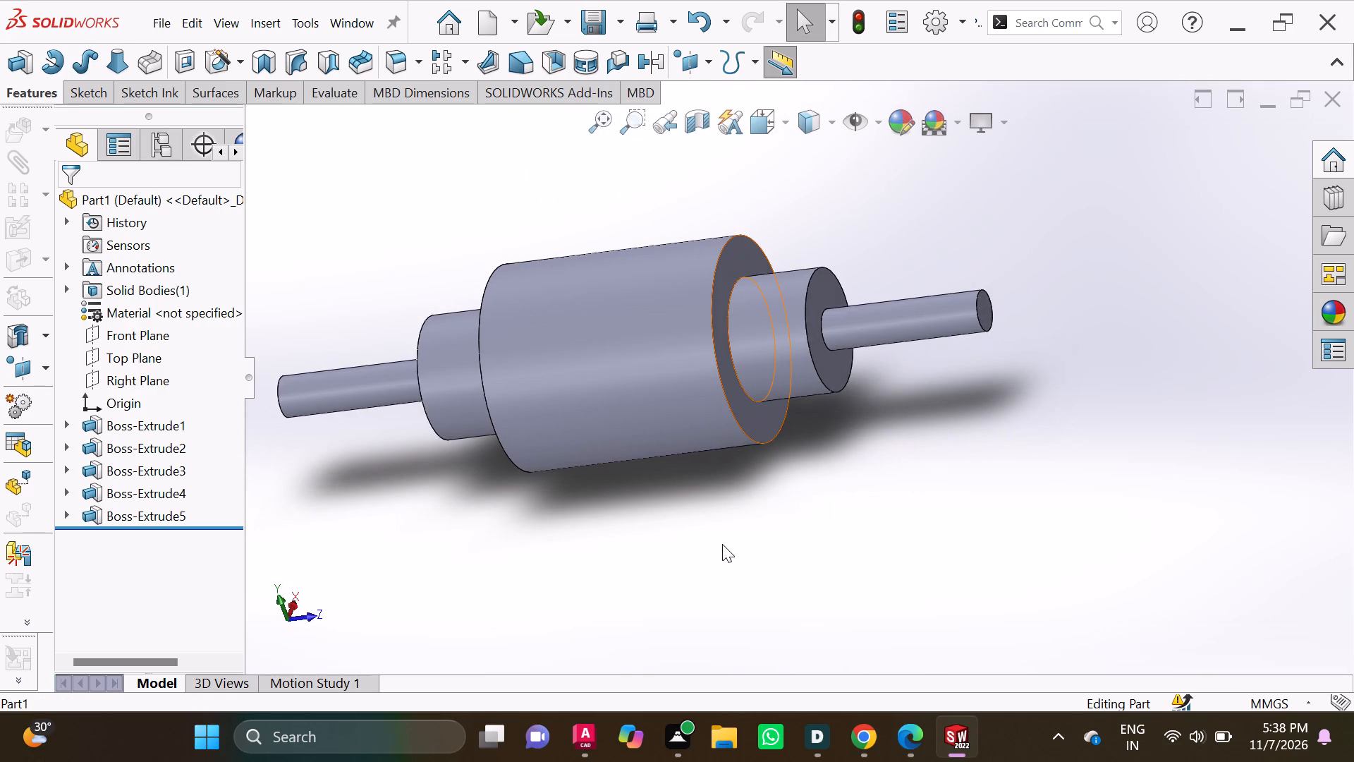
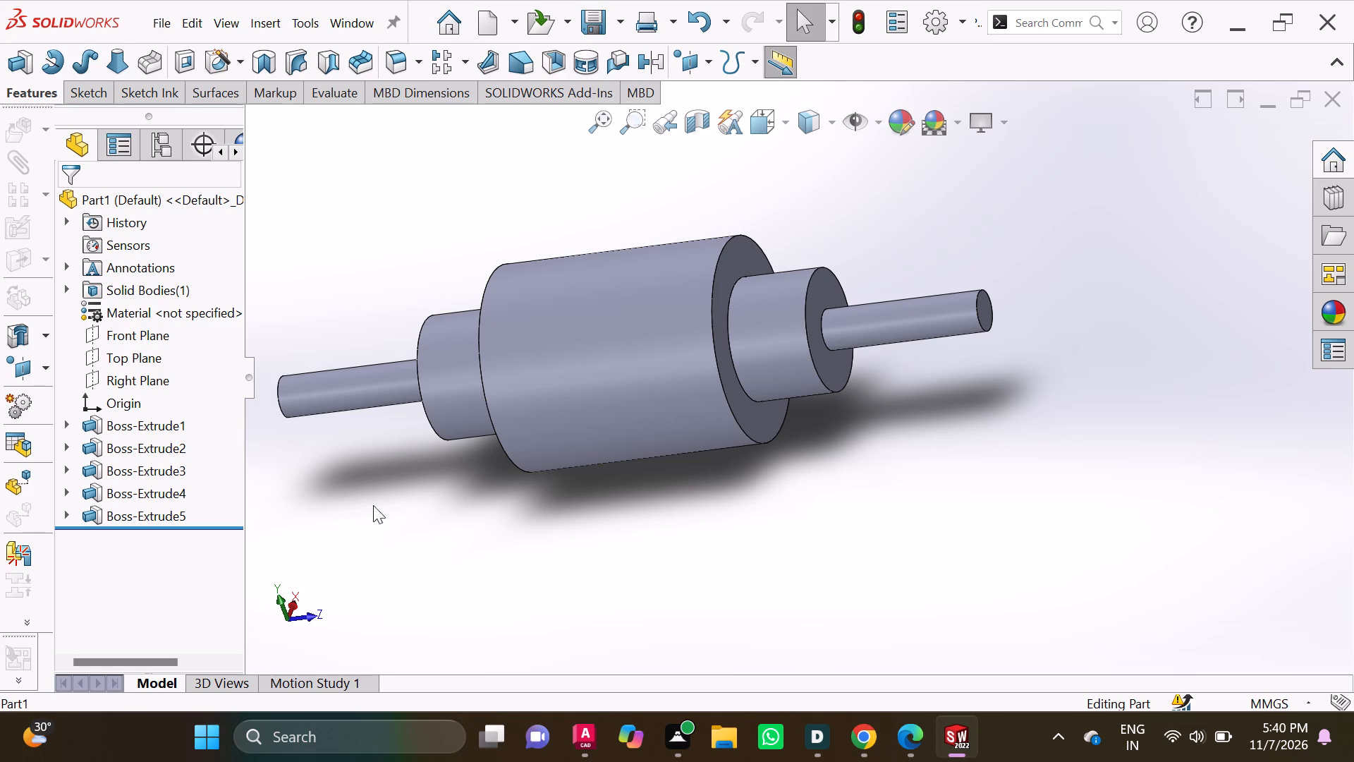
Examine the finished stepped shaft from the side, checking the main cylinder and the steps on both ends.
{"action": "middle_click_drag", "start_coordinate": [485, 475], "coordinate": [537, 450]}
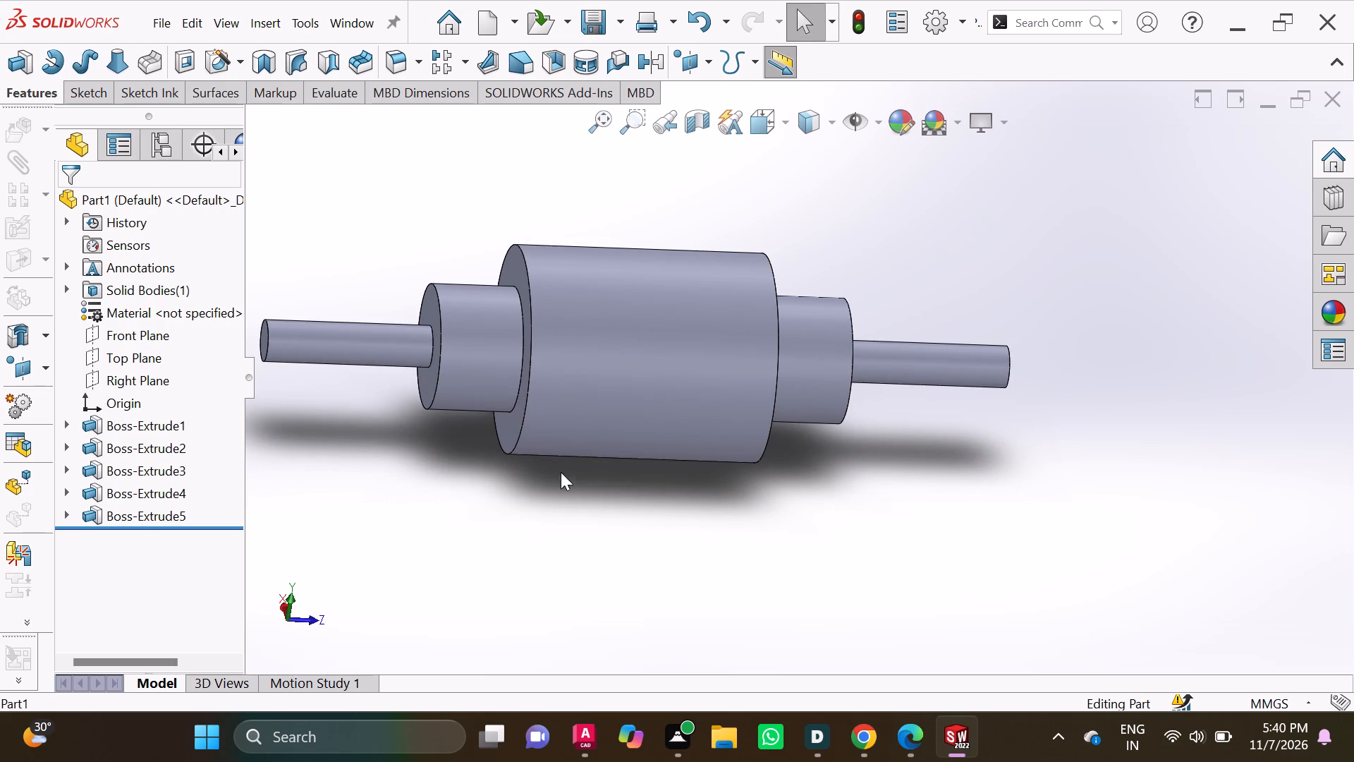
{"action": "scroll", "coordinate": [616, 407], "scroll_direction": "up", "scroll_amount": 2}
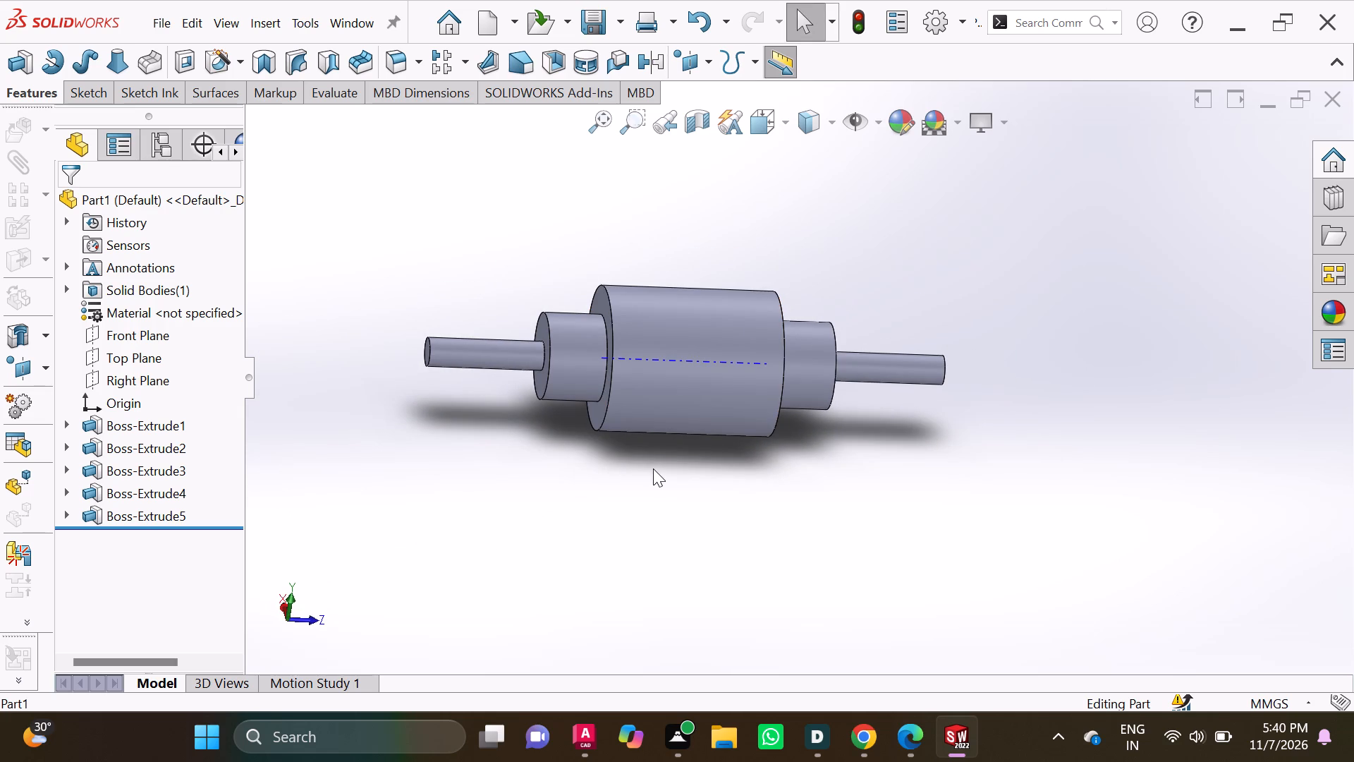
{"action": "scroll", "coordinate": [661, 386], "scroll_direction": "up", "scroll_amount": 2}
{"action": "scroll", "coordinate": [661, 387], "scroll_direction": "down", "scroll_amount": 1}
{"action": "scroll", "coordinate": [661, 387], "scroll_direction": "up", "scroll_amount": 1}
{"action": "scroll", "coordinate": [661, 387], "scroll_direction": "down", "scroll_amount": 1}
{"action": "scroll", "coordinate": [797, 332], "scroll_direction": "down", "scroll_amount": 2}
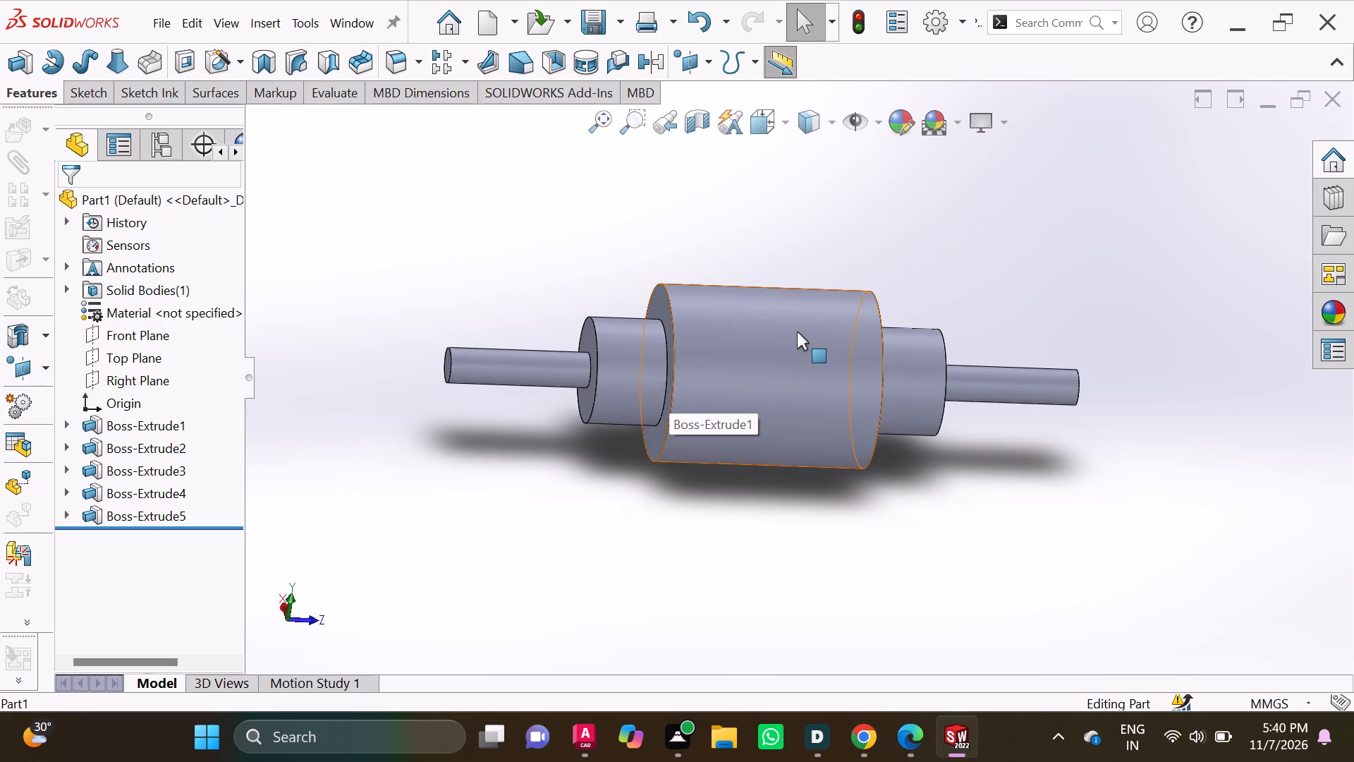
{"action": "scroll", "coordinate": [797, 332], "scroll_direction": "up", "scroll_amount": 3}
{"action": "scroll", "coordinate": [800, 321], "scroll_direction": "down", "scroll_amount": 1}
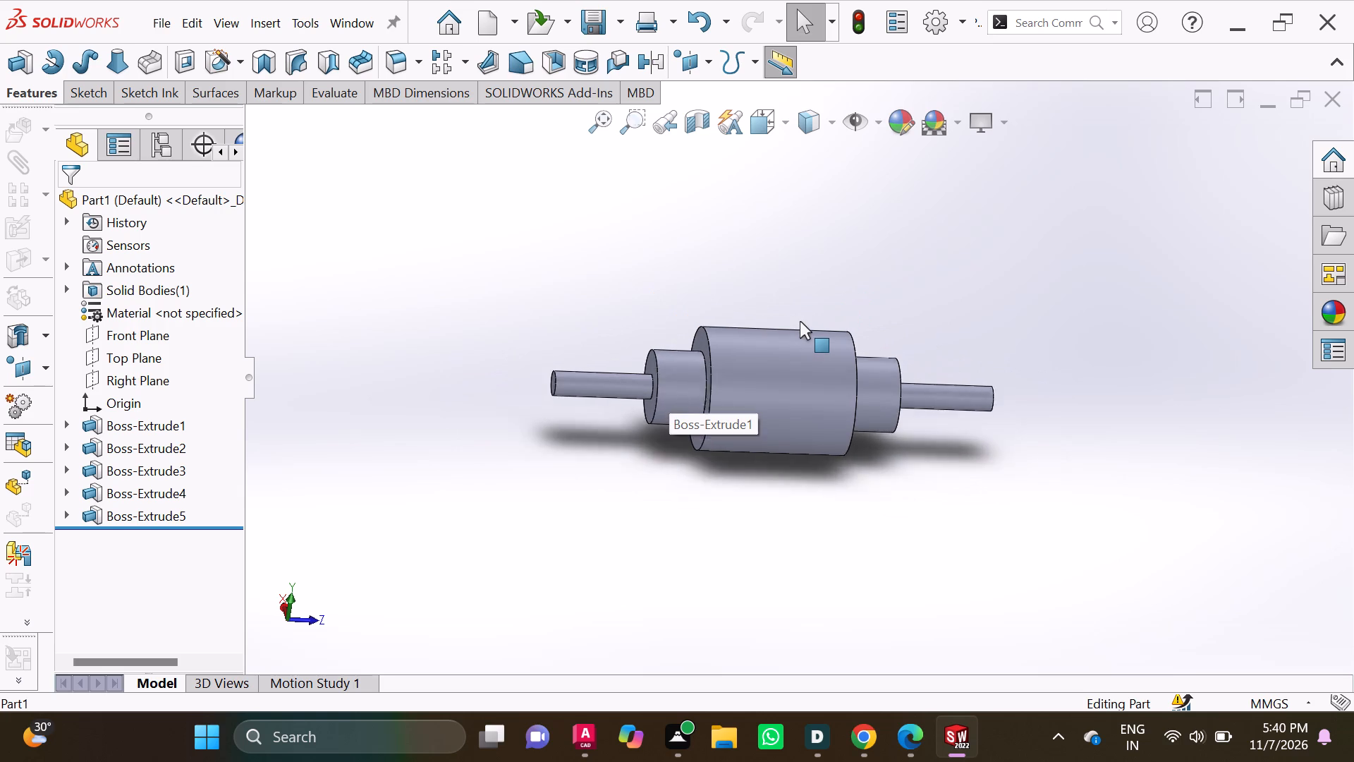
{"action": "scroll", "coordinate": [800, 321], "scroll_direction": "down", "scroll_amount": 3}
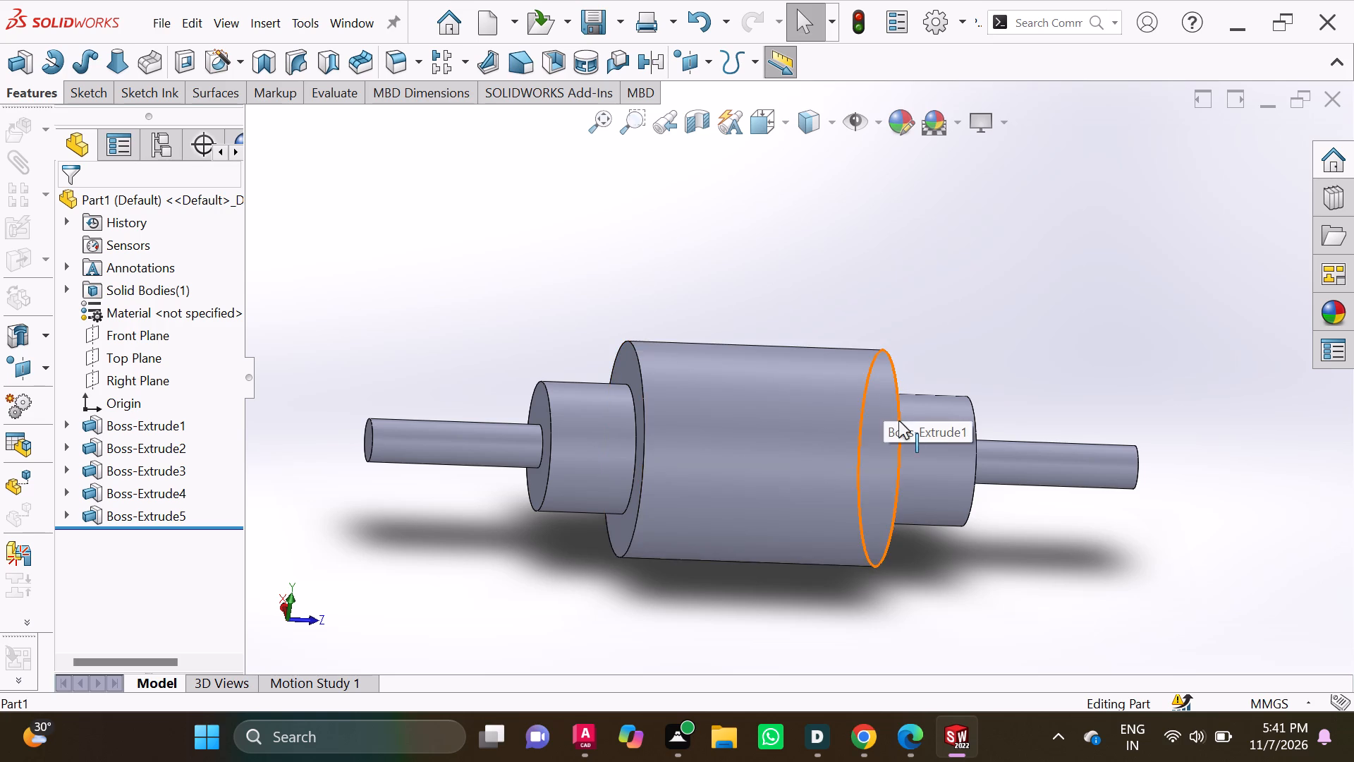
{"action": "scroll", "coordinate": [898, 421], "scroll_direction": "up", "scroll_amount": 1}
{"action": "scroll", "coordinate": [912, 482], "scroll_direction": "up", "scroll_amount": 1}
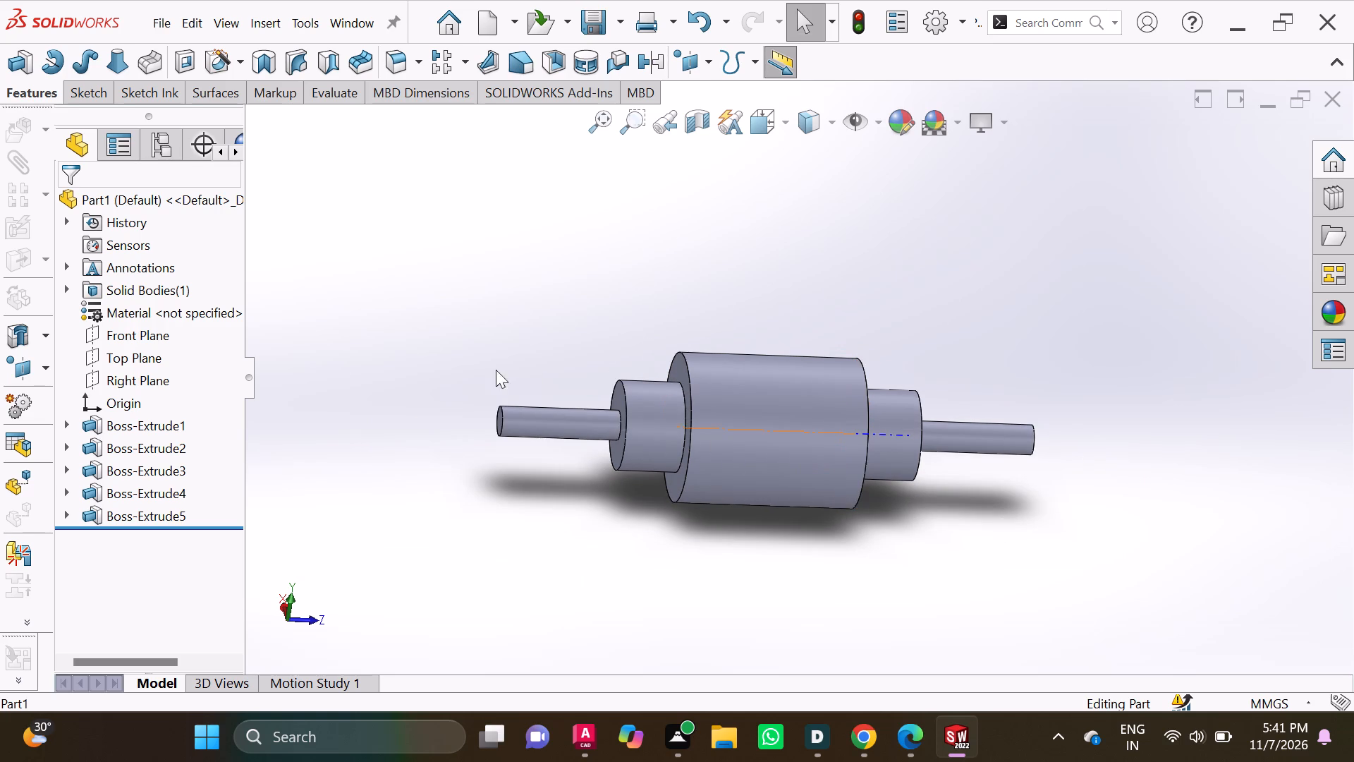
Create a planar section view of the shaft cut along the Right Plane at zero offset, with the section cap shown.
{"action": "left_click", "coordinate": [699, 110]}
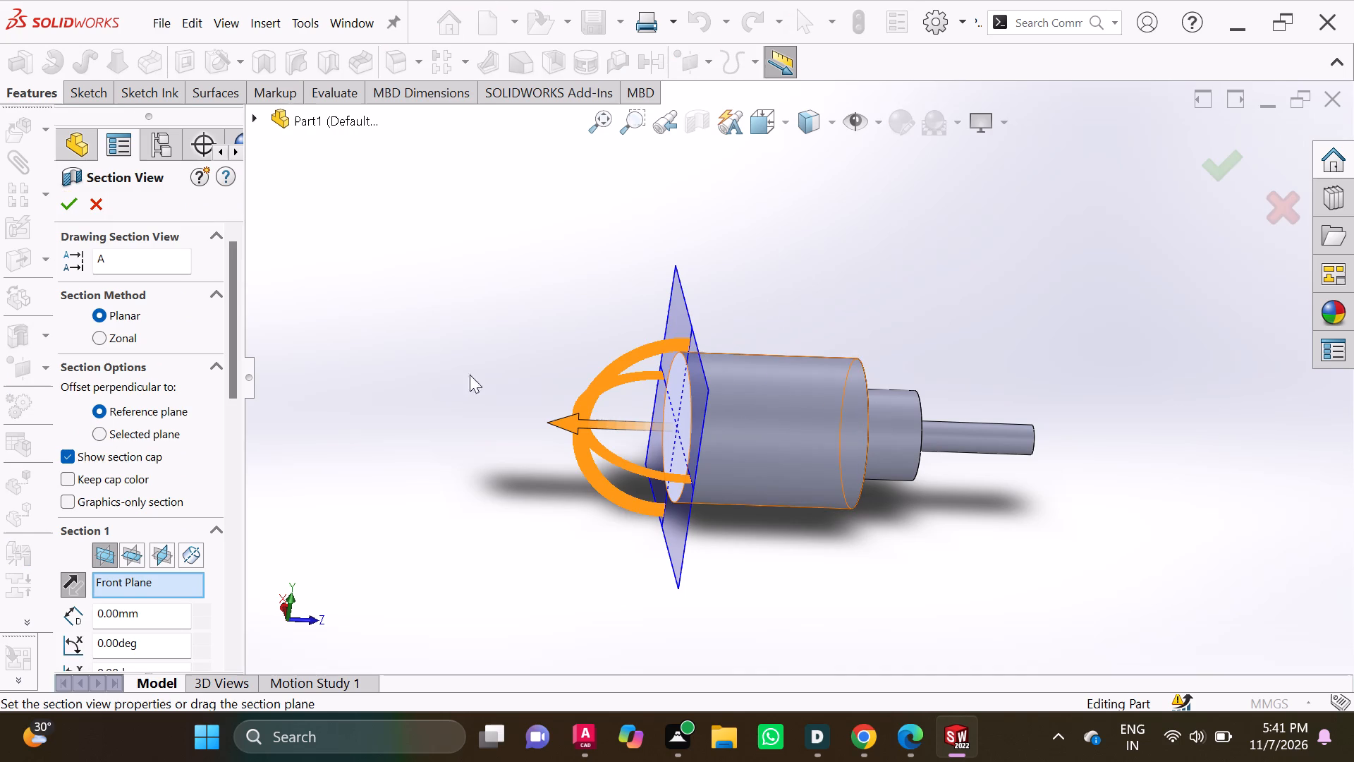
{"action": "left_click", "coordinate": [130, 555]}
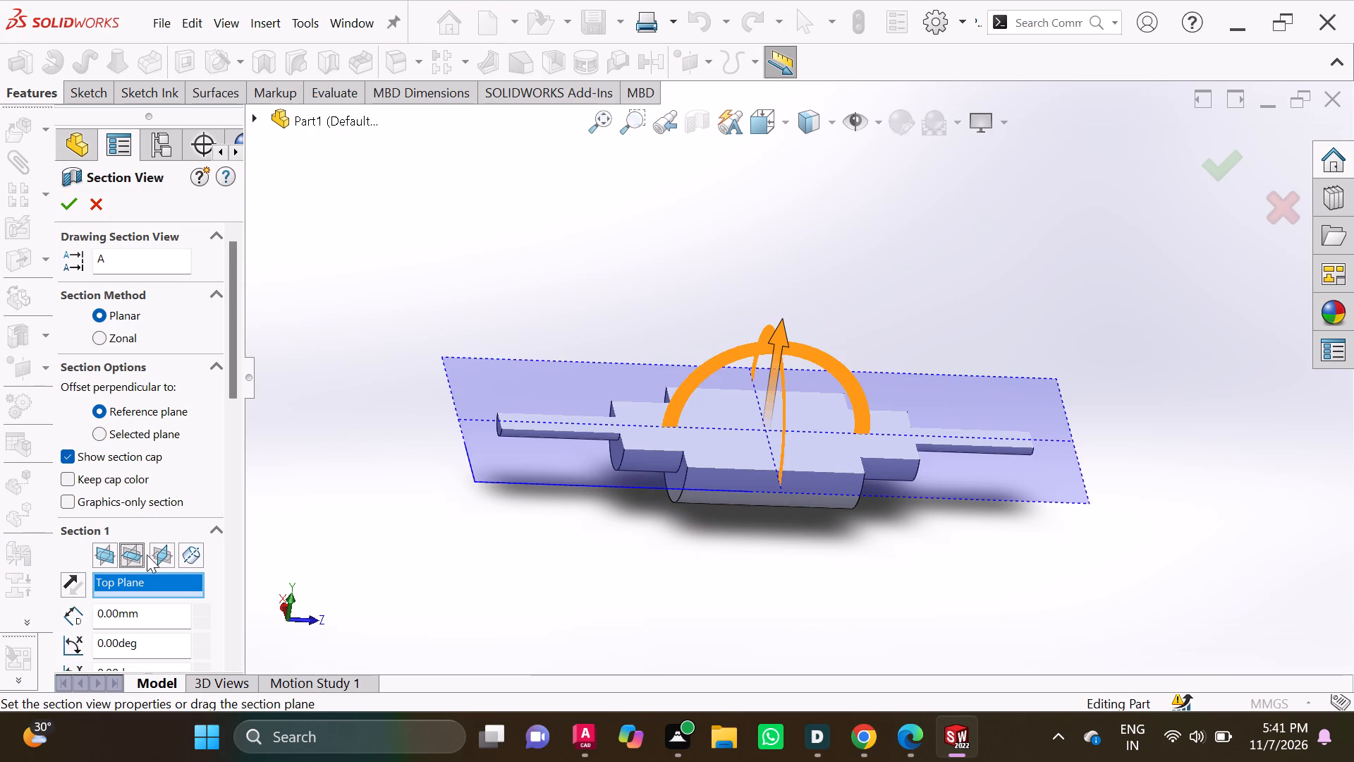
{"action": "left_click", "coordinate": [158, 555]}
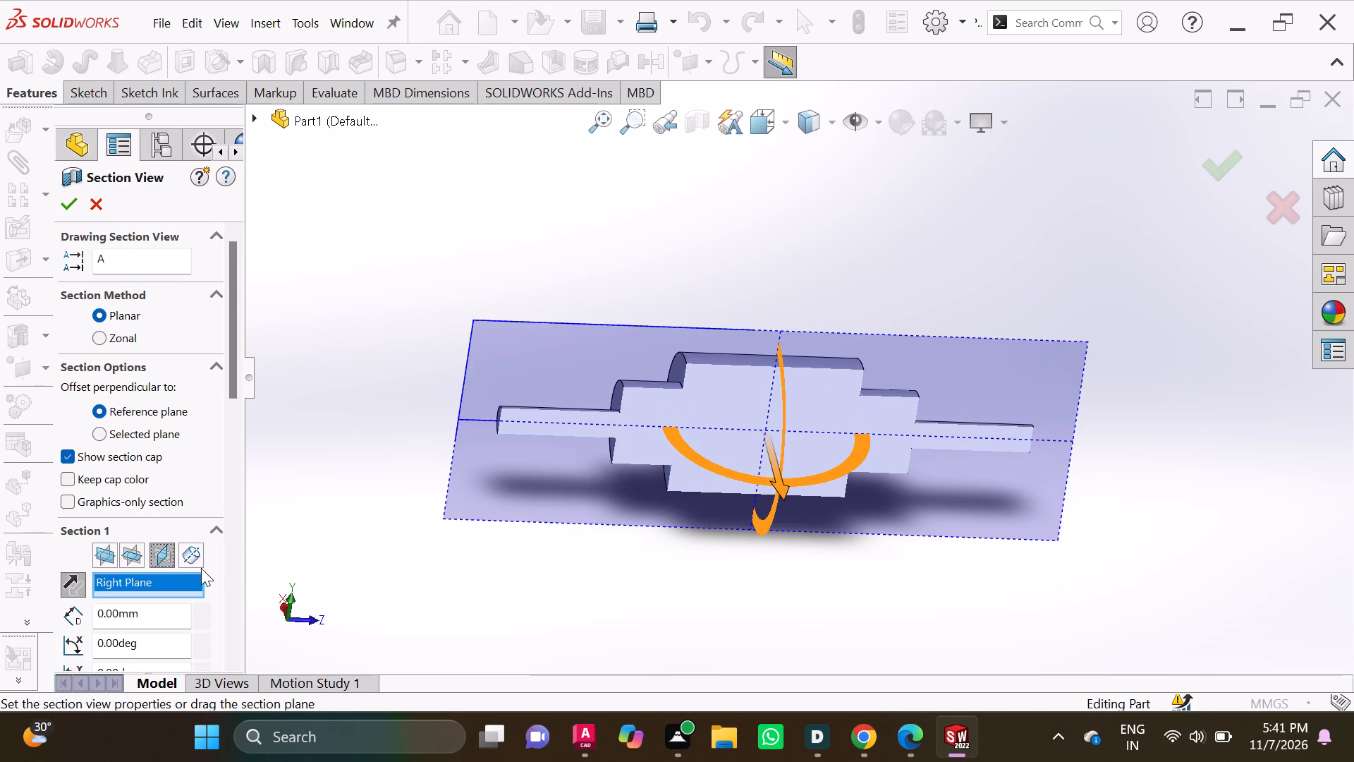
{"action": "left_click", "coordinate": [276, 534]}
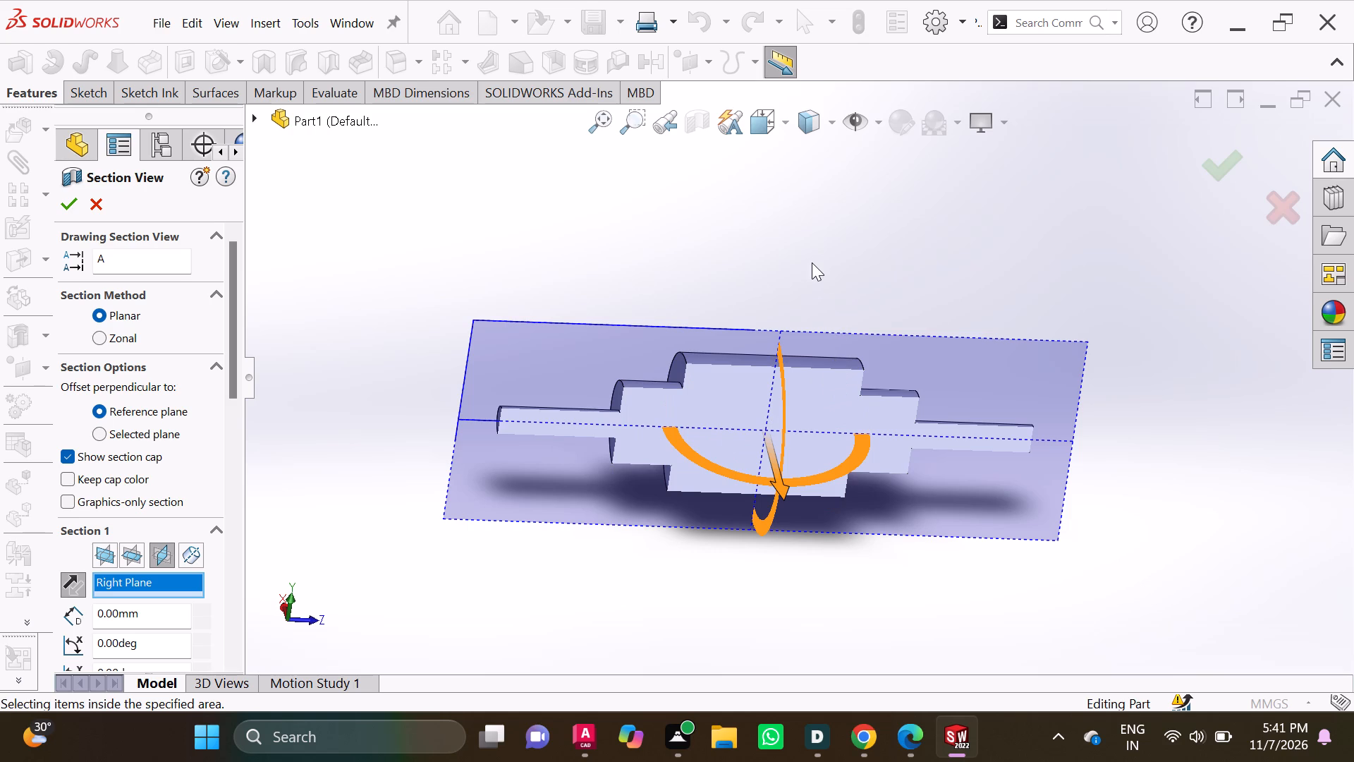
{"action": "left_click", "coordinate": [811, 259]}
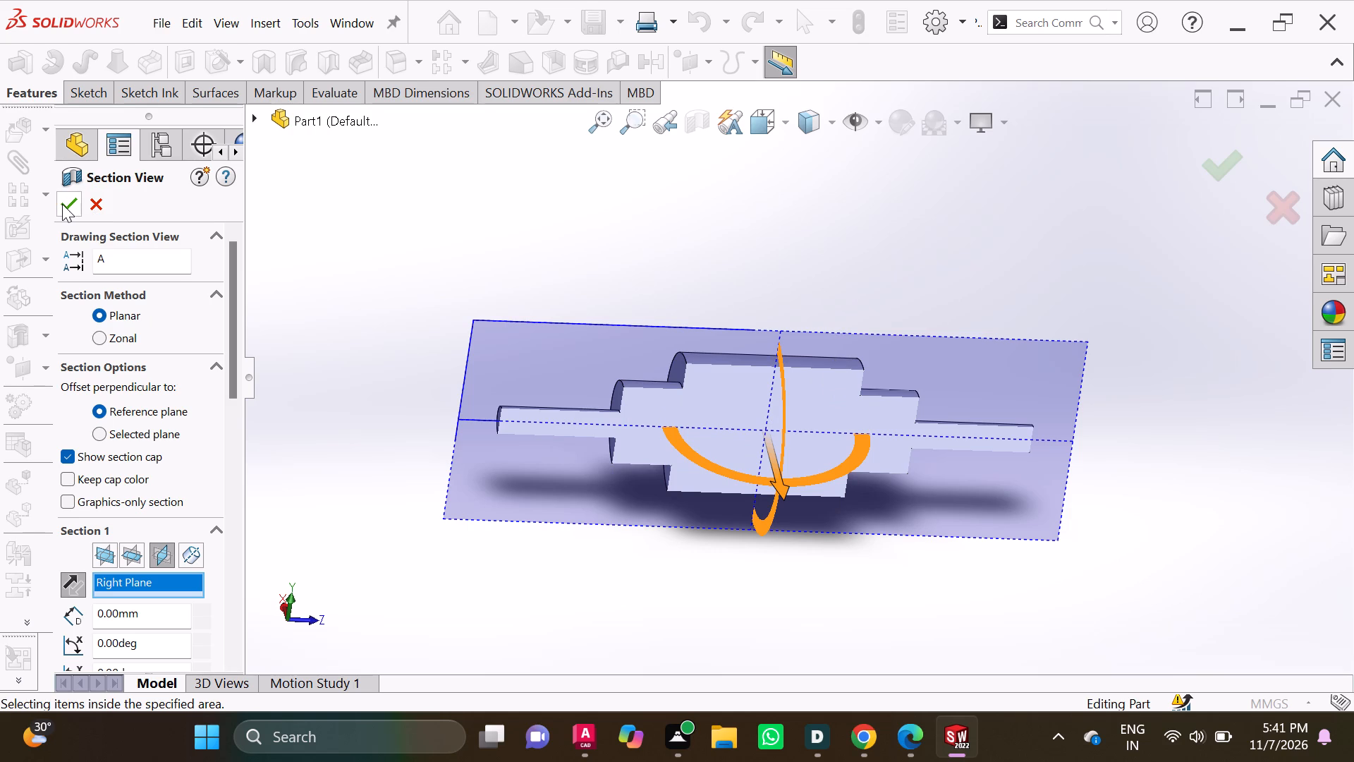
{"action": "left_click", "coordinate": [62, 204]}
Examine the sectioned shaft's stepped profile along its full length.
{"action": "scroll", "coordinate": [757, 418], "scroll_direction": "up", "scroll_amount": 1}
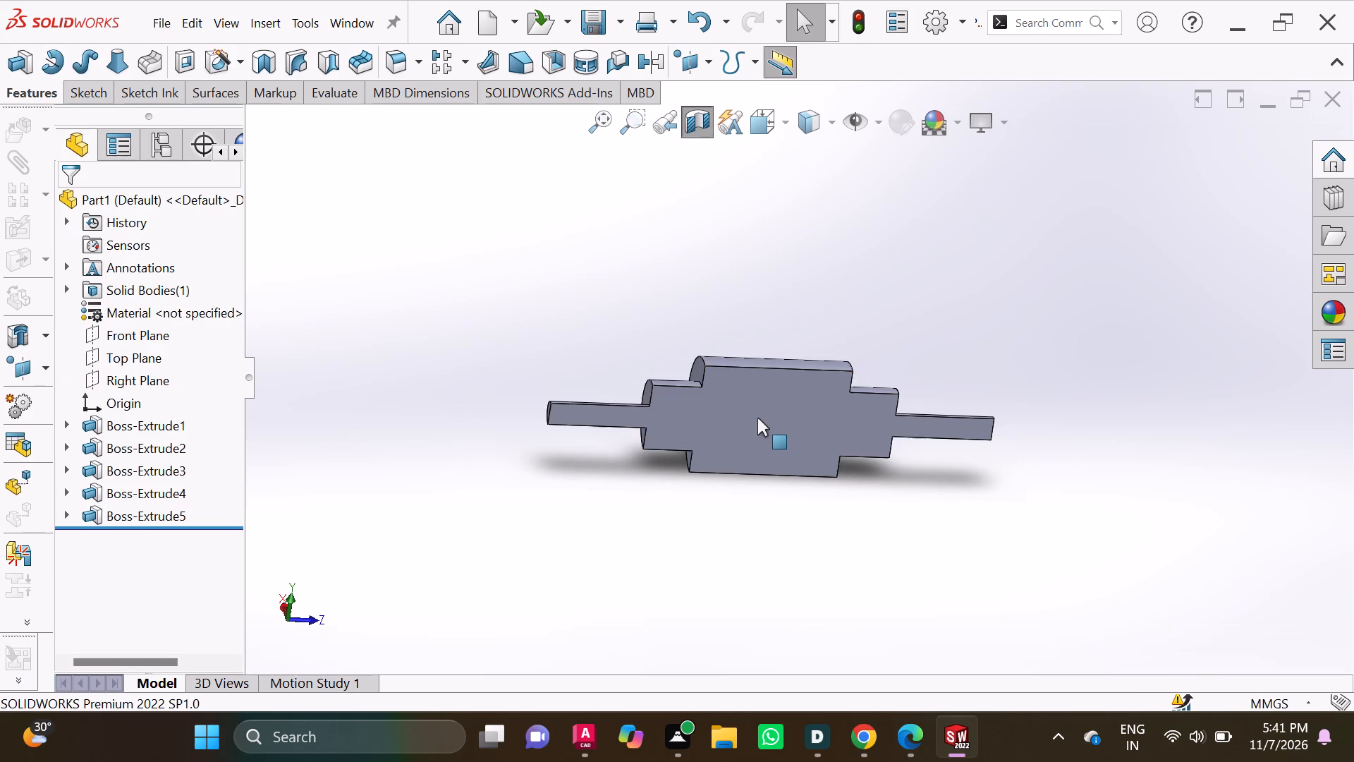
{"action": "scroll", "coordinate": [757, 418], "scroll_direction": "up", "scroll_amount": 1}
{"action": "scroll", "coordinate": [757, 418], "scroll_direction": "down", "scroll_amount": 1}
{"action": "scroll", "coordinate": [757, 418], "scroll_direction": "up", "scroll_amount": 1}
{"action": "scroll", "coordinate": [757, 418], "scroll_direction": "down", "scroll_amount": 2}
{"action": "scroll", "coordinate": [757, 418], "scroll_direction": "up", "scroll_amount": 1}
{"action": "scroll", "coordinate": [757, 418], "scroll_direction": "down", "scroll_amount": 1}
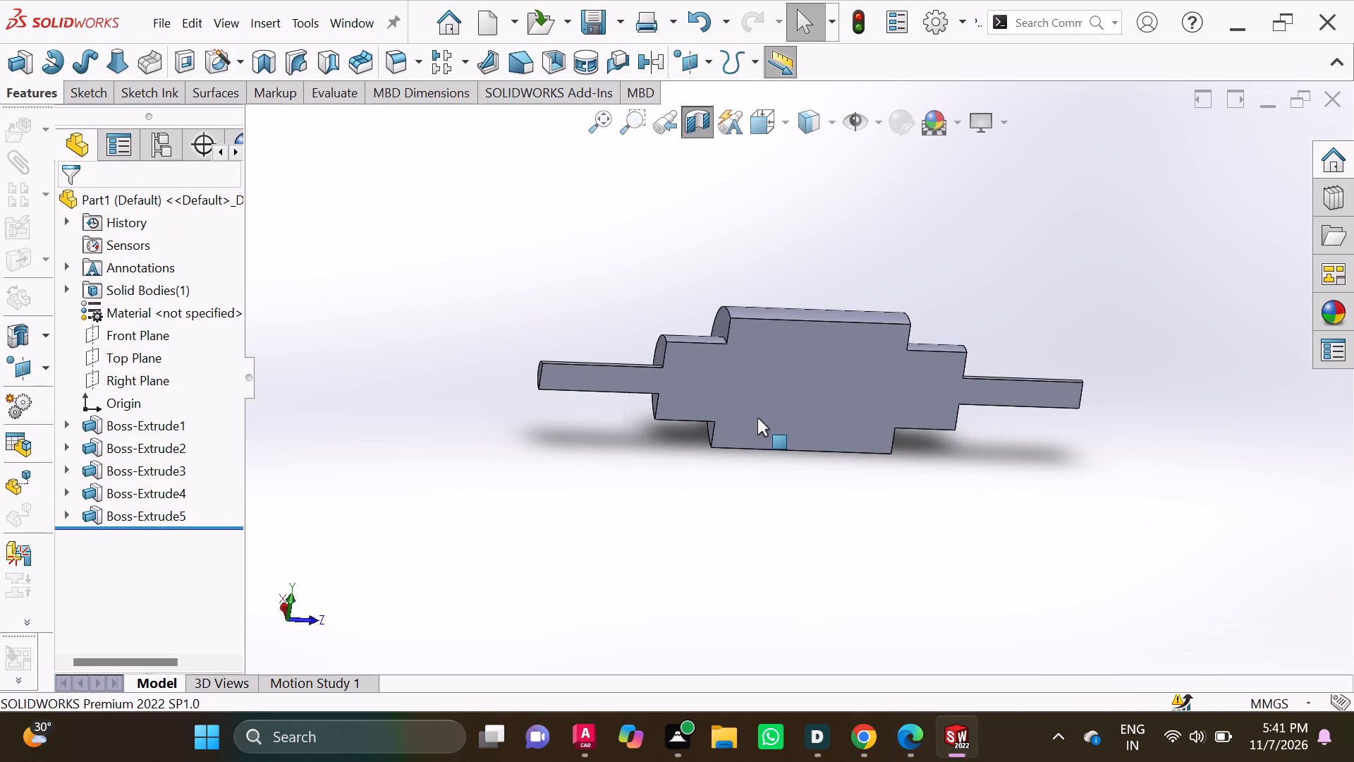
{"action": "scroll", "coordinate": [757, 418], "scroll_direction": "down", "scroll_amount": 2}
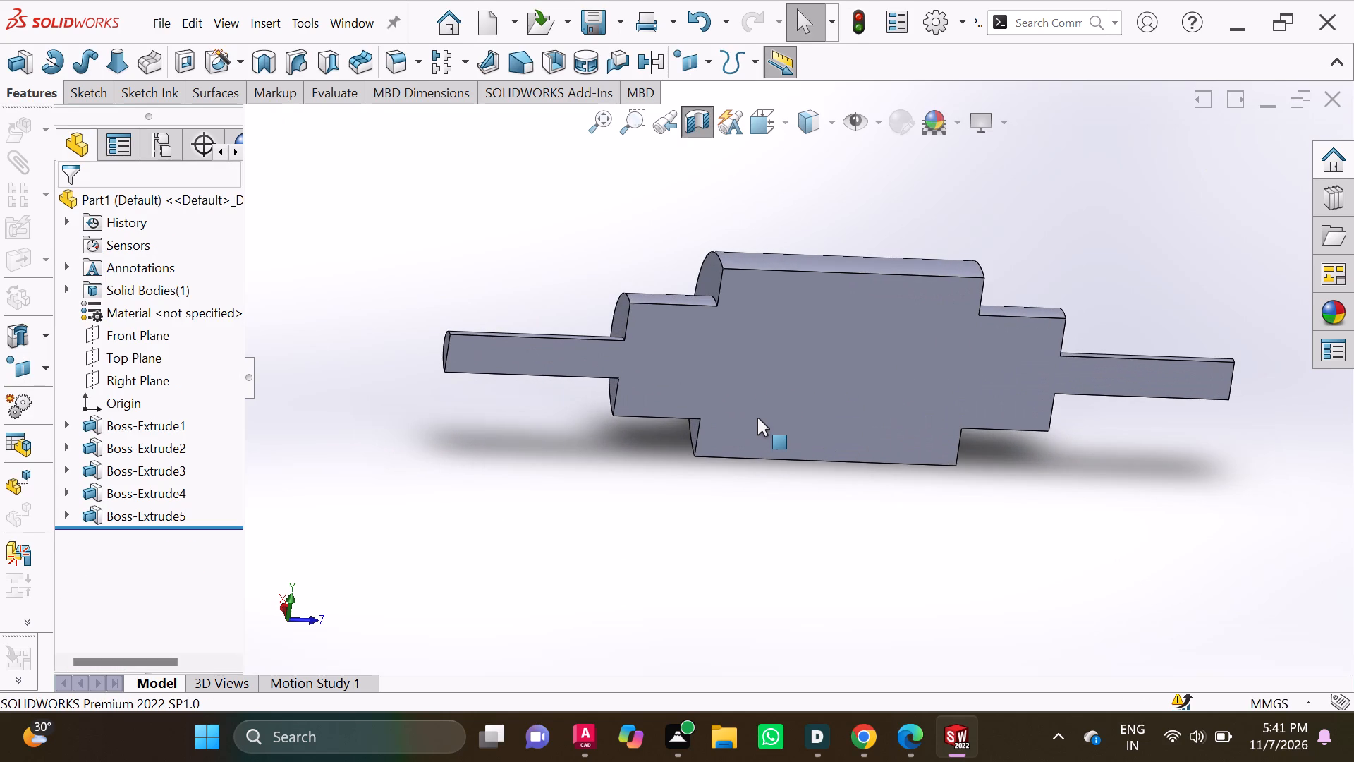
{"action": "key", "text": "Escape"}
{"action": "key", "text": "Escape"}
{"action": "key", "text": "Escape"}
{"action": "key", "text": "Escape"}
{"action": "key", "text": "Escape"}
Undo the 20 mm and 60 mm diameter steps on the back end of the cylinder, including their sketches.
{"action": "key", "text": "ctrl+z"}
{"action": "key", "text": "ctrl+z"}
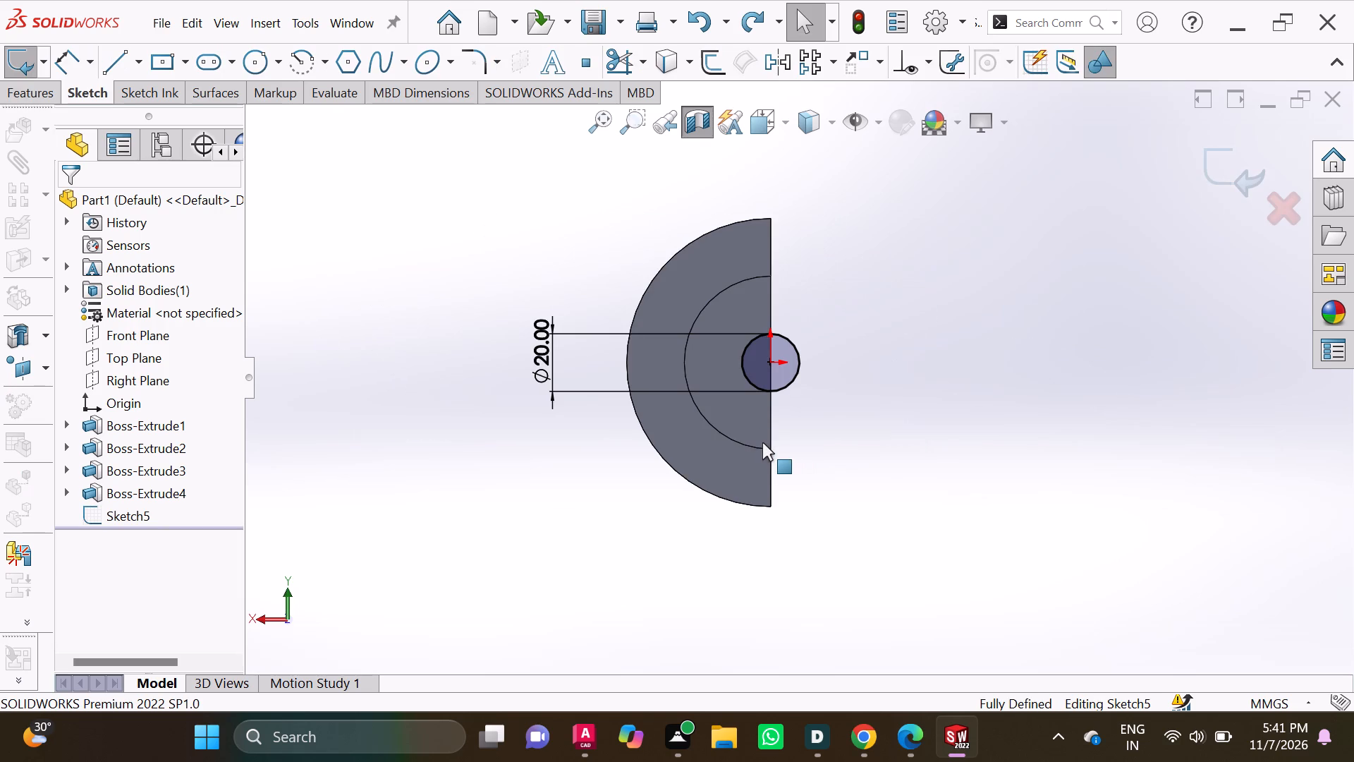
{"action": "key", "text": "Escape"}
{"action": "key", "text": "ctrl+z"}
{"action": "key", "text": "ctrl+z"}
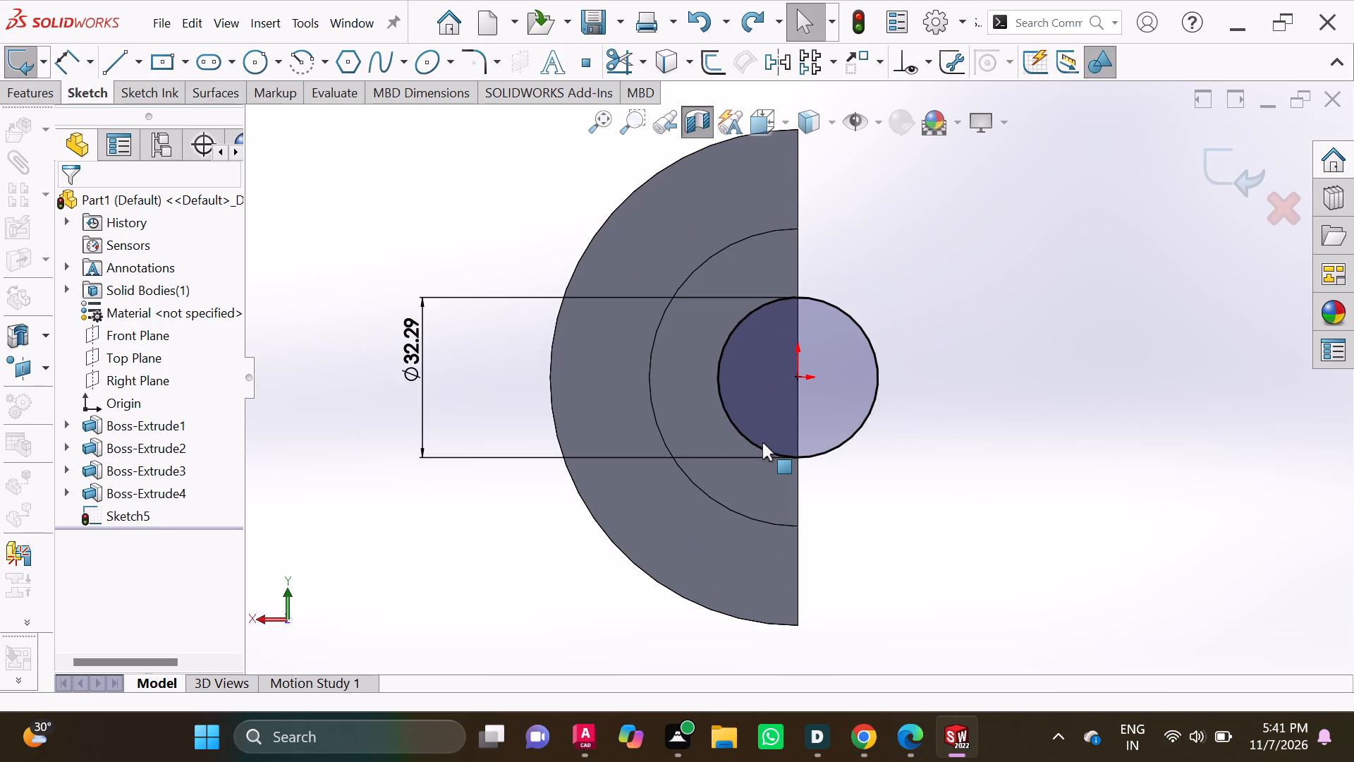
{"action": "key", "text": "ctrl+z"}
{"action": "key", "text": "ctrl+z"}
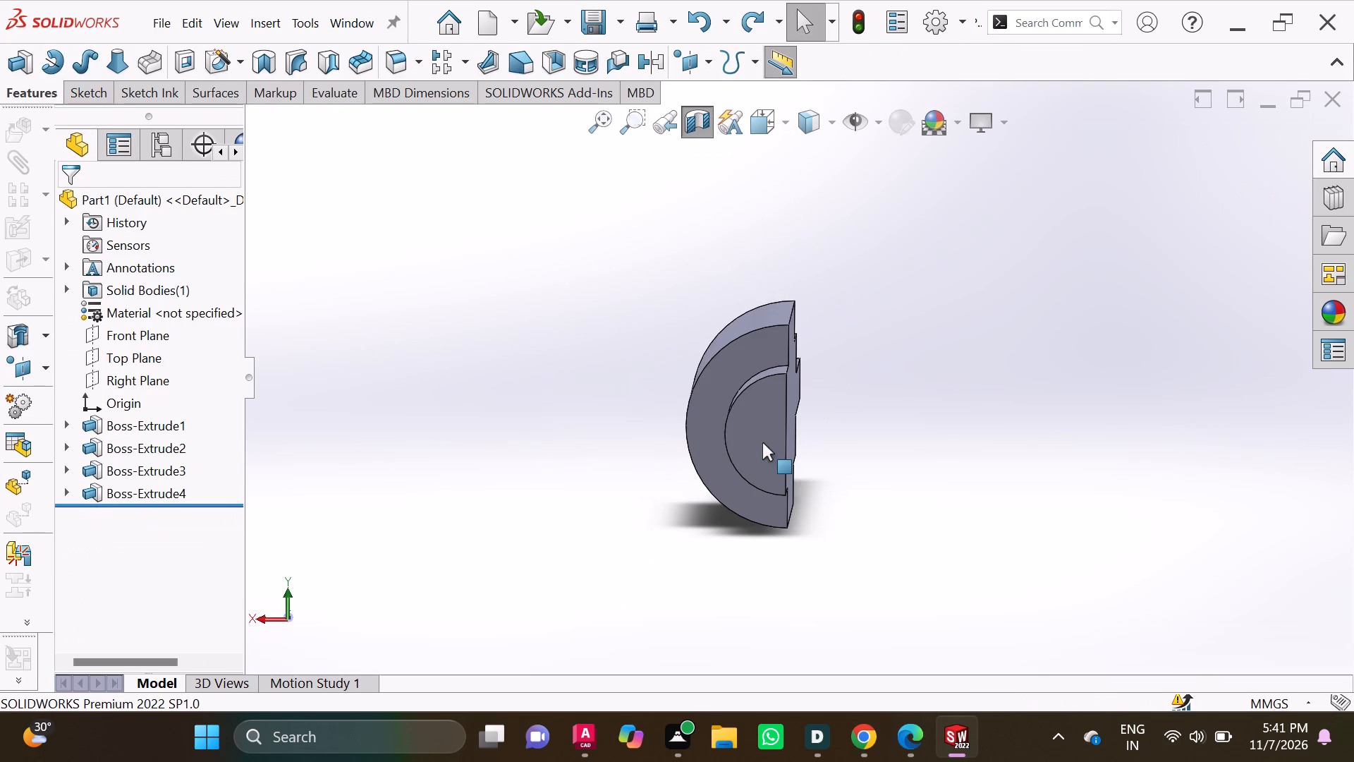
{"action": "key", "text": "ctrl+z"}
{"action": "key", "text": "ctrl+z"}
{"action": "key", "text": "ctrl+z"}
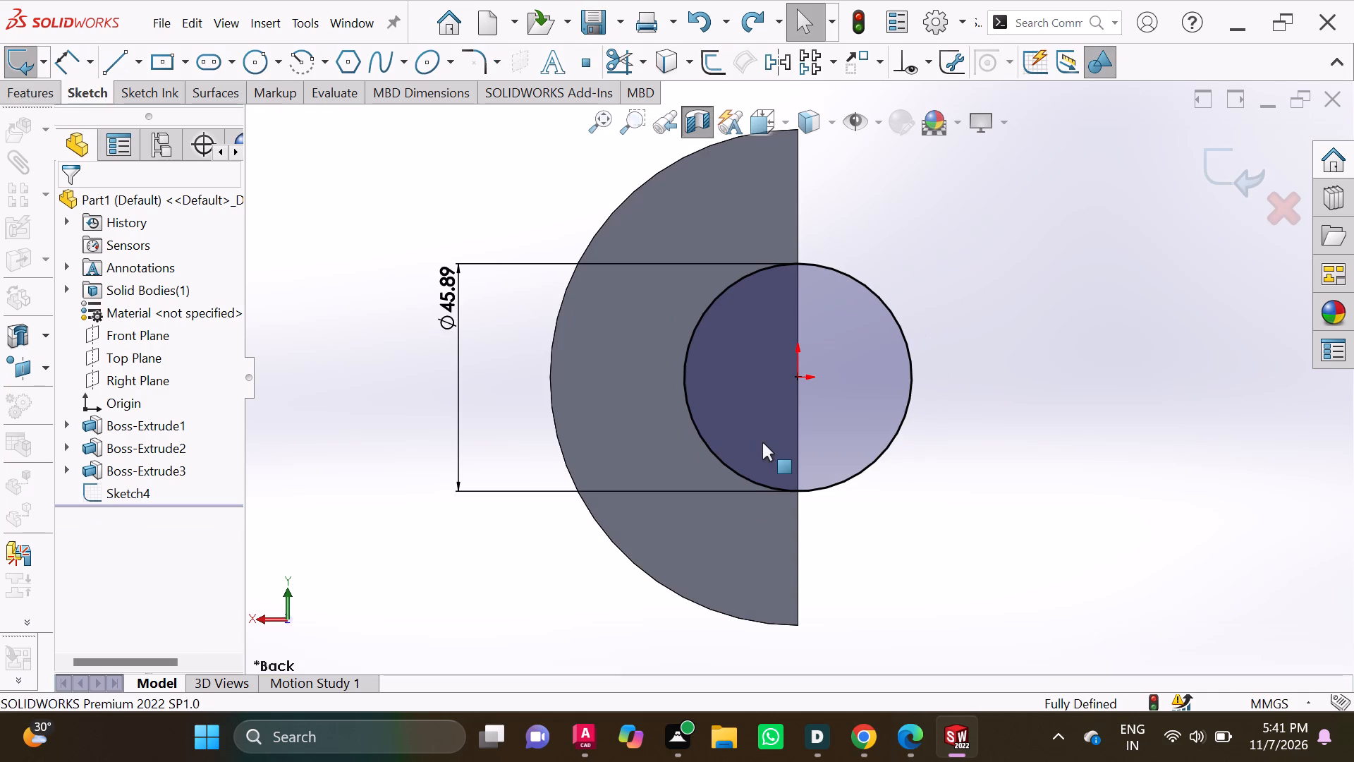
{"action": "key", "text": "ctrl+z"}
{"action": "key", "text": "ctrl+z"}
{"action": "key", "text": "ctrl+z"}
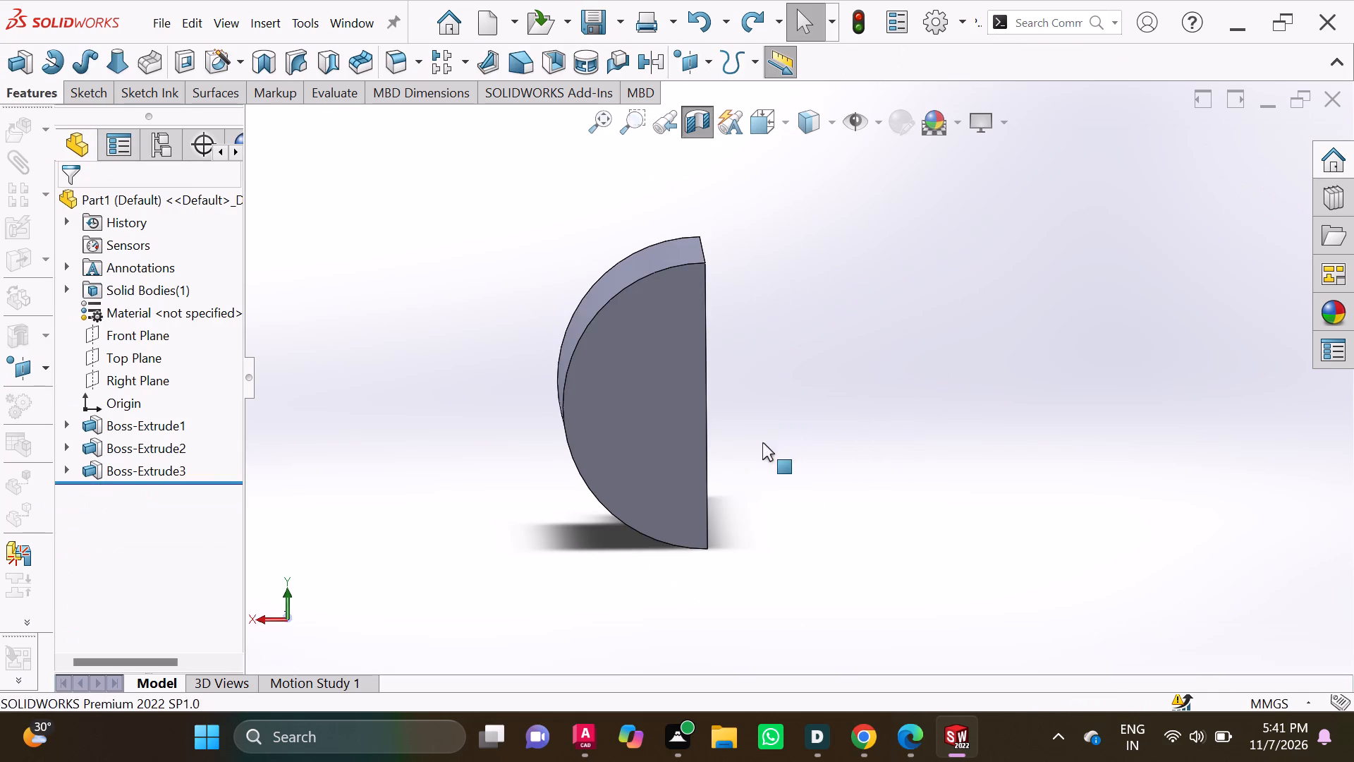
Undo the 20 mm and 60 mm diameter steps on the front end, including their sketched circles.
{"action": "key", "text": "ctrl+z"}
{"action": "key", "text": "ctrl+z"}
{"action": "key", "text": "ctrl+z"}
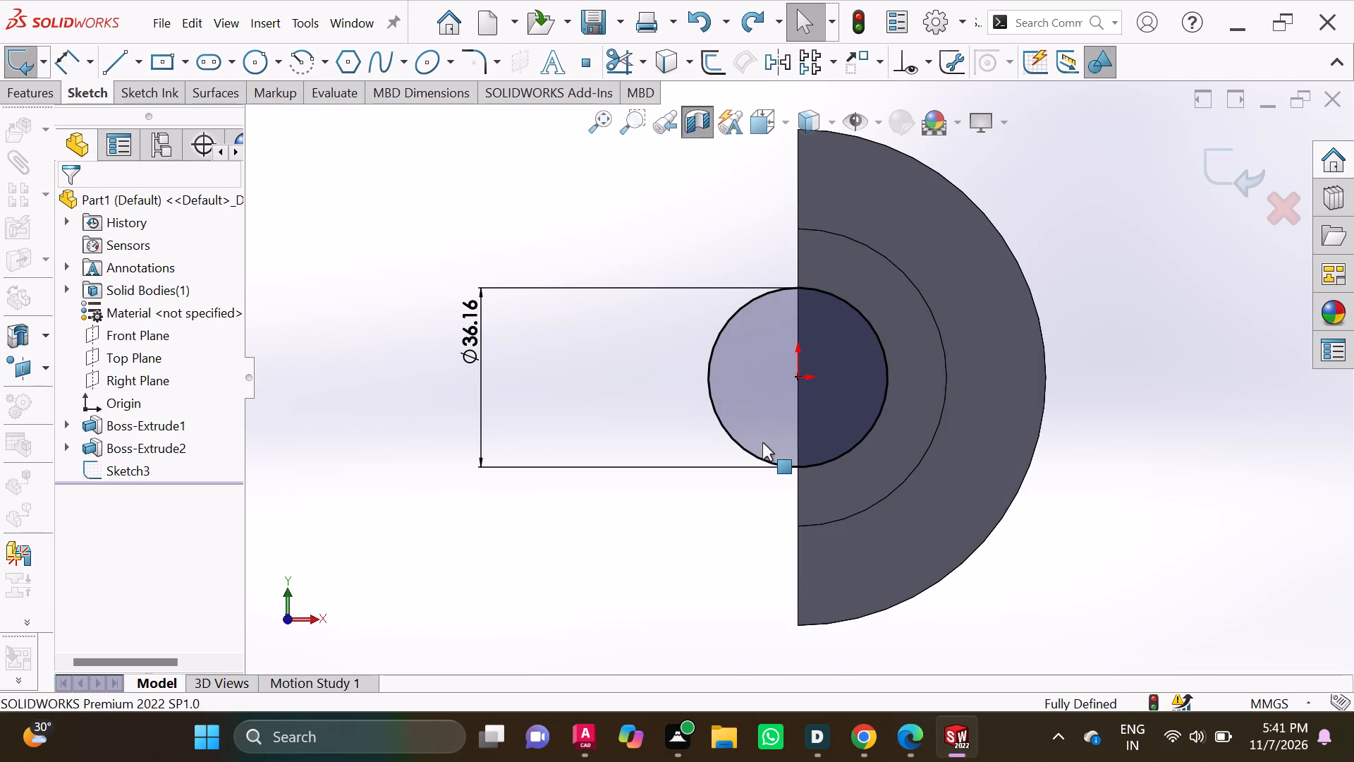
{"action": "key", "text": "ctrl+z"}
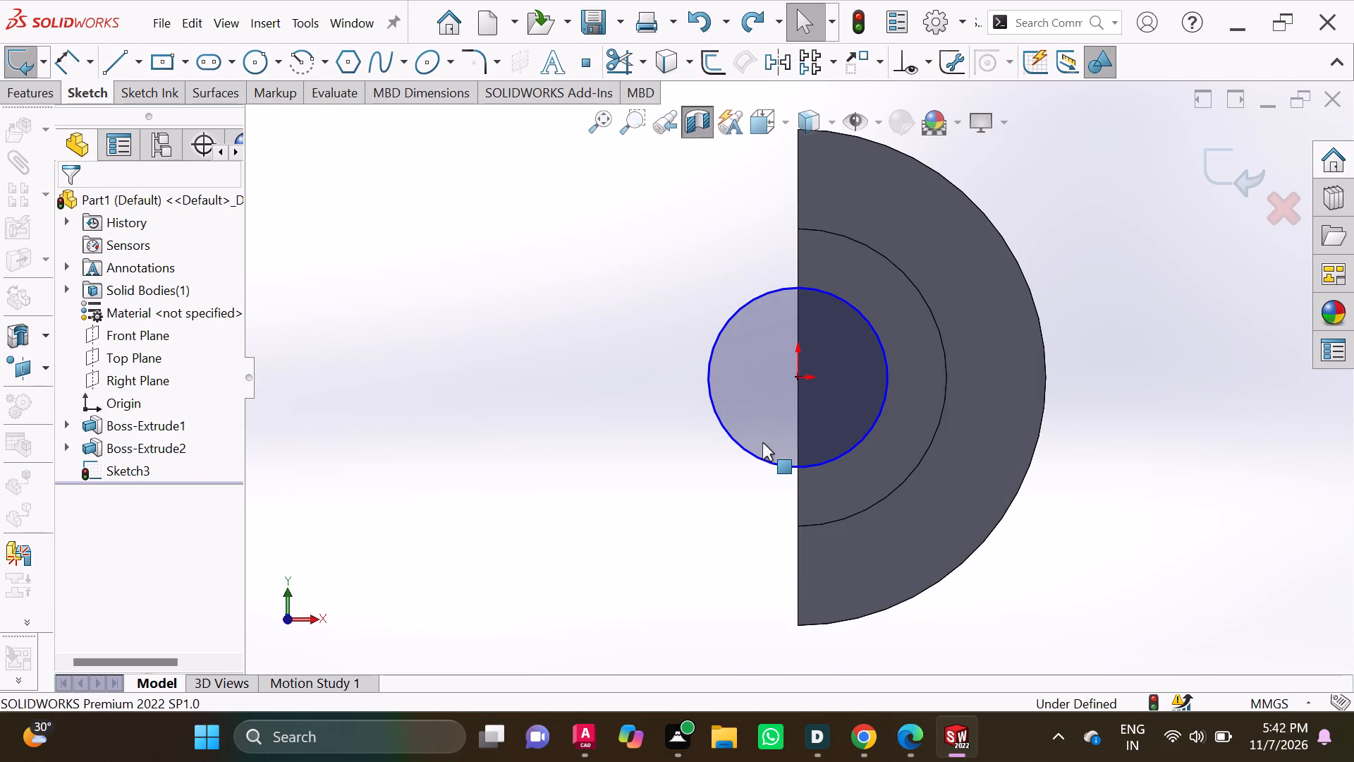
{"action": "key", "text": "ctrl+z"}
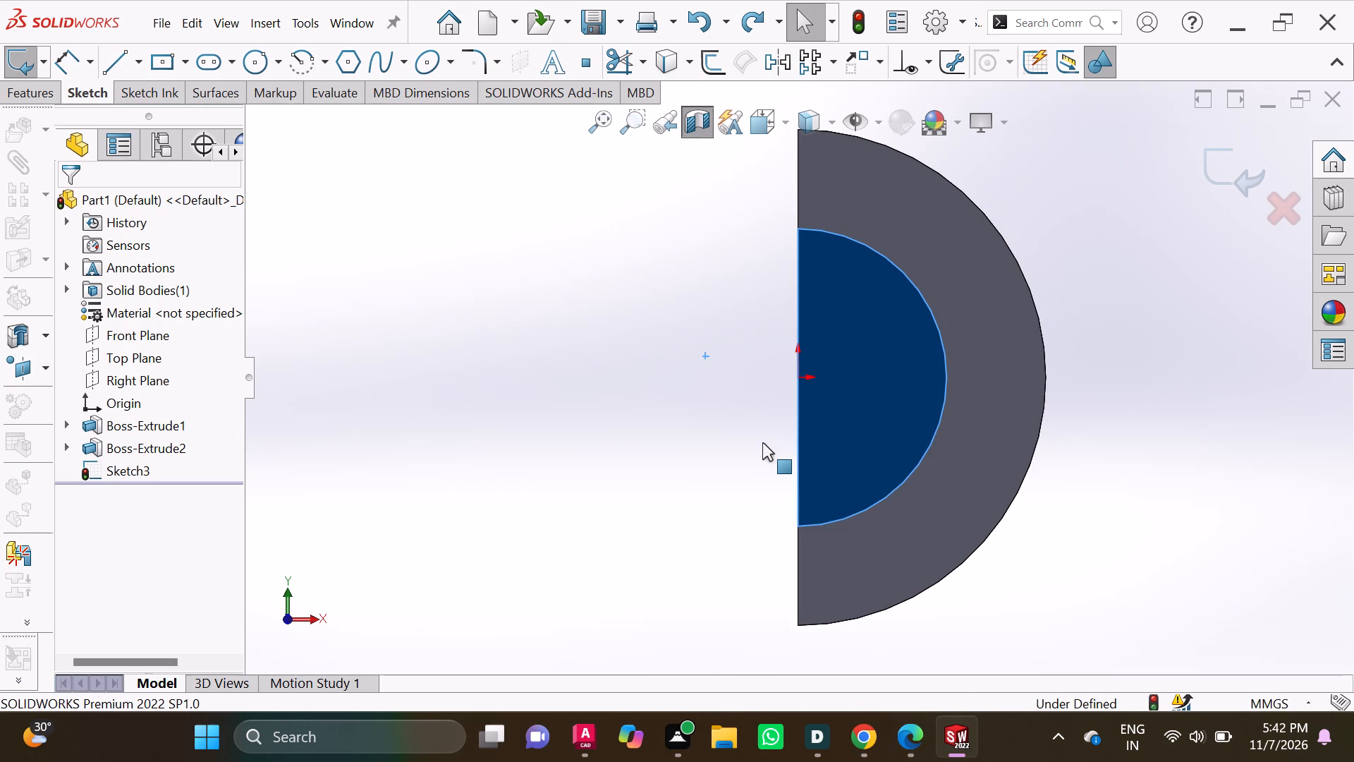
{"action": "key", "text": "ctrl+z"}
{"action": "key", "text": "ctrl+z"}
{"action": "key", "text": "ctrl+z"}
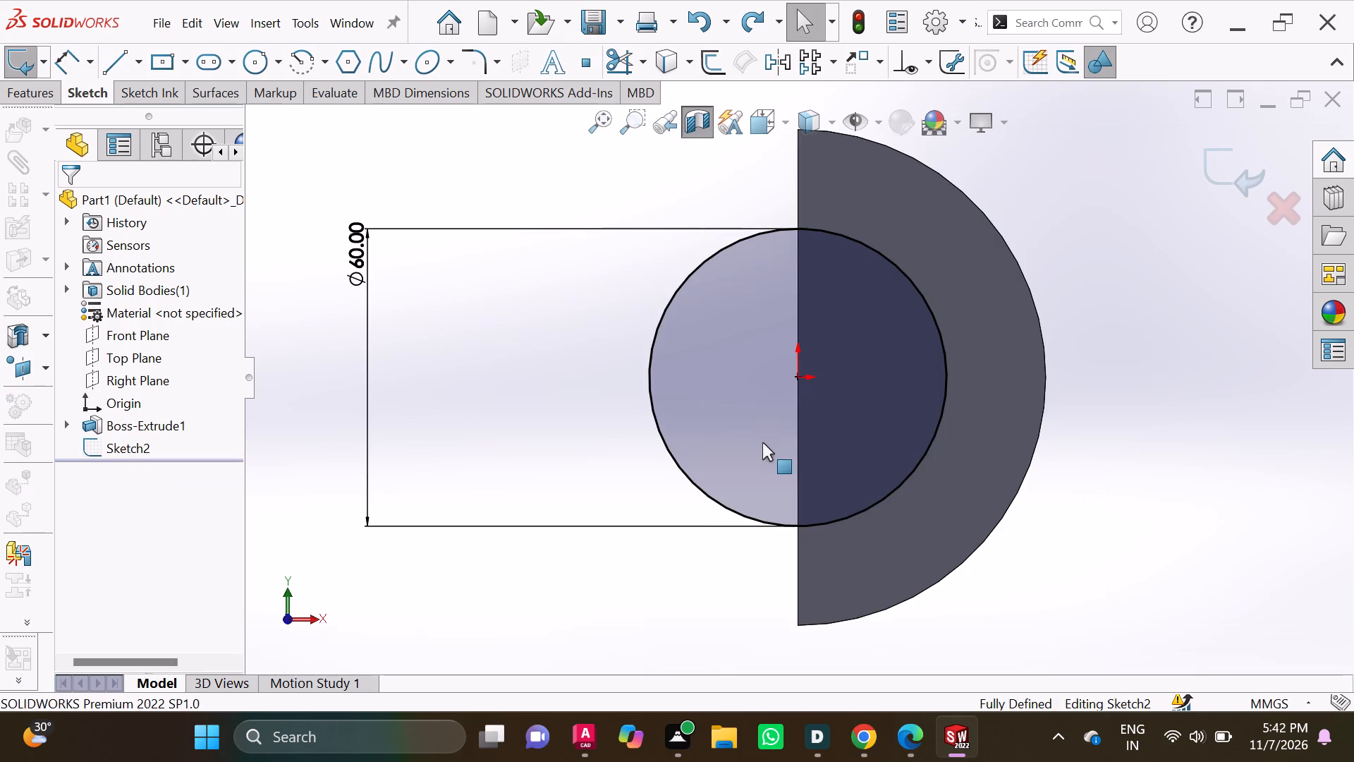
{"action": "key", "text": "ctrl+z"}
{"action": "key", "text": "ctrl+z"}
{"action": "key", "text": "ctrl+z"}
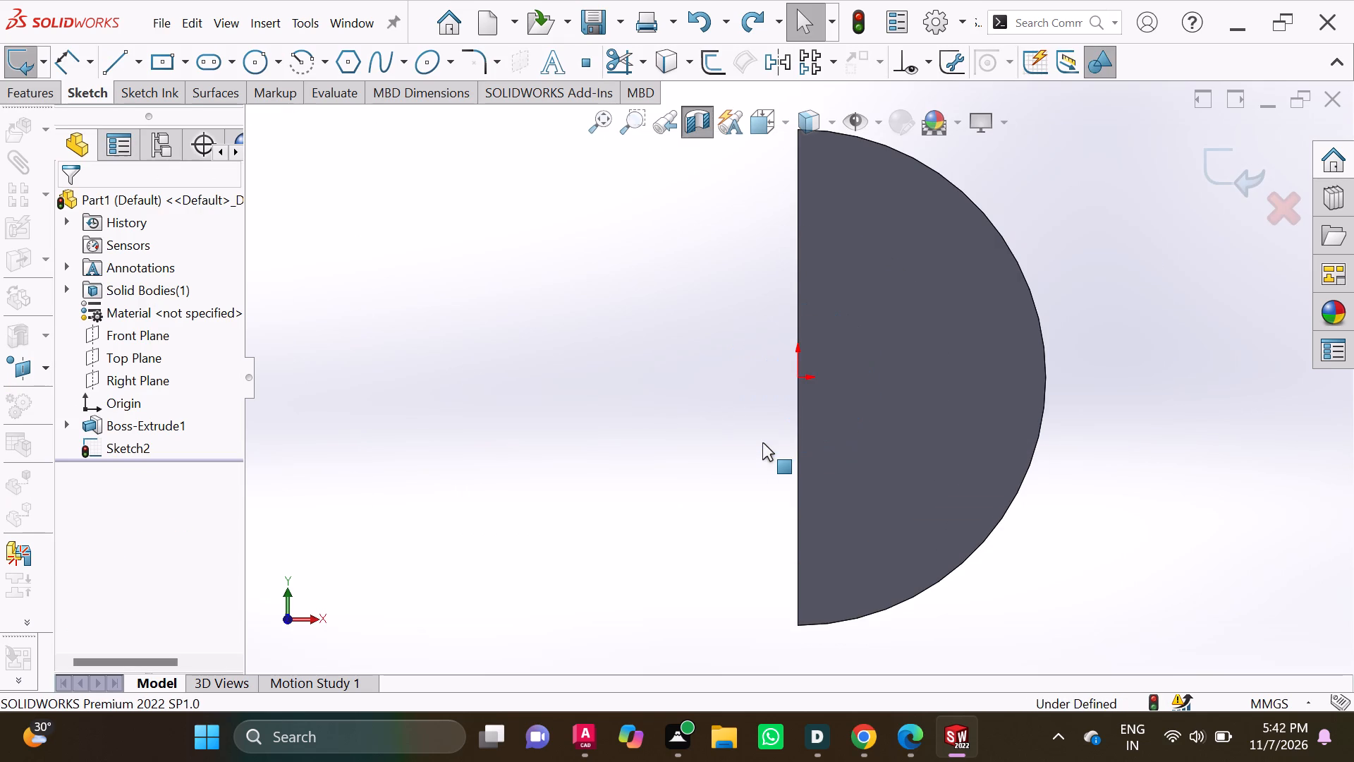
Undo the main cylinder's extrusion and its 100 mm circle, keeping only the two crossing centrelines in the base sketch.
{"action": "key", "text": "ctrl+z"}
{"action": "key", "text": "ctrl+z"}
{"action": "key", "text": "ctrl+z"}
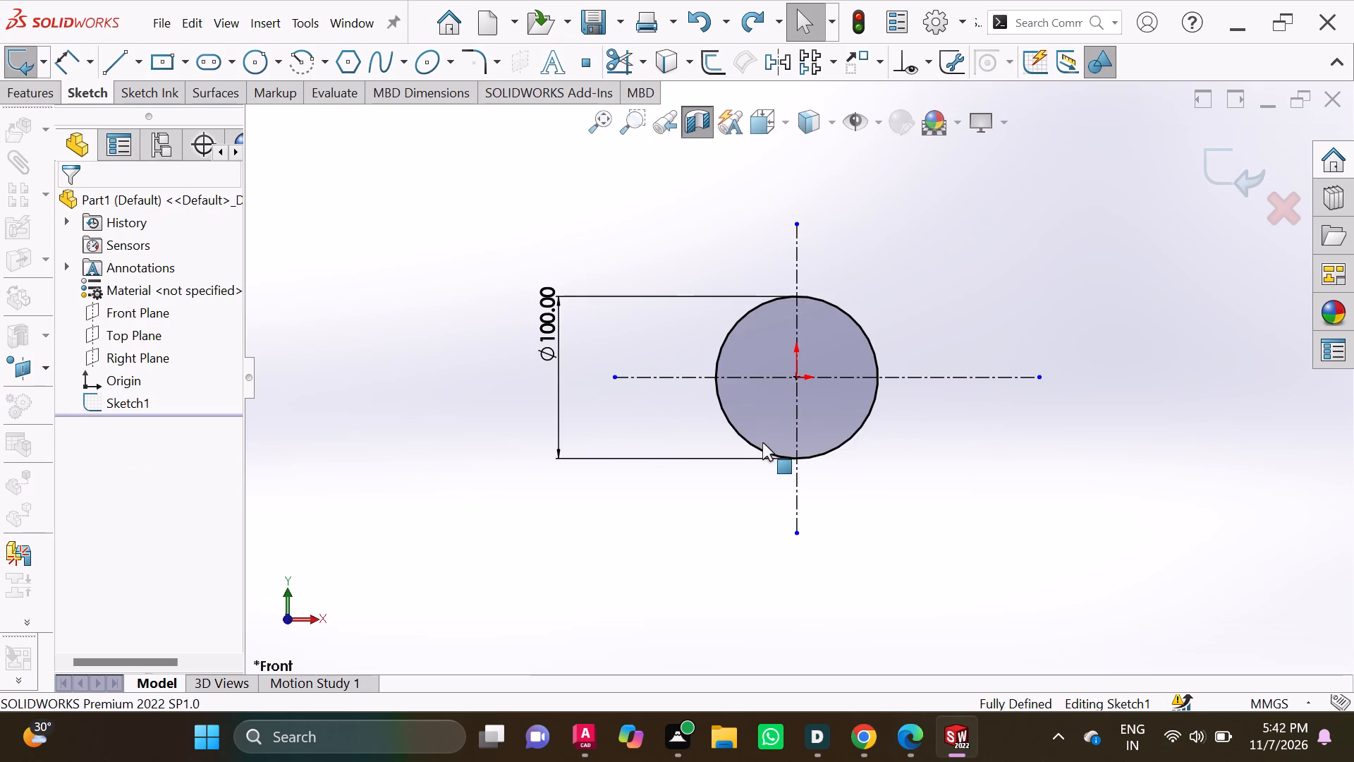
{"action": "key", "text": "ctrl+z"}
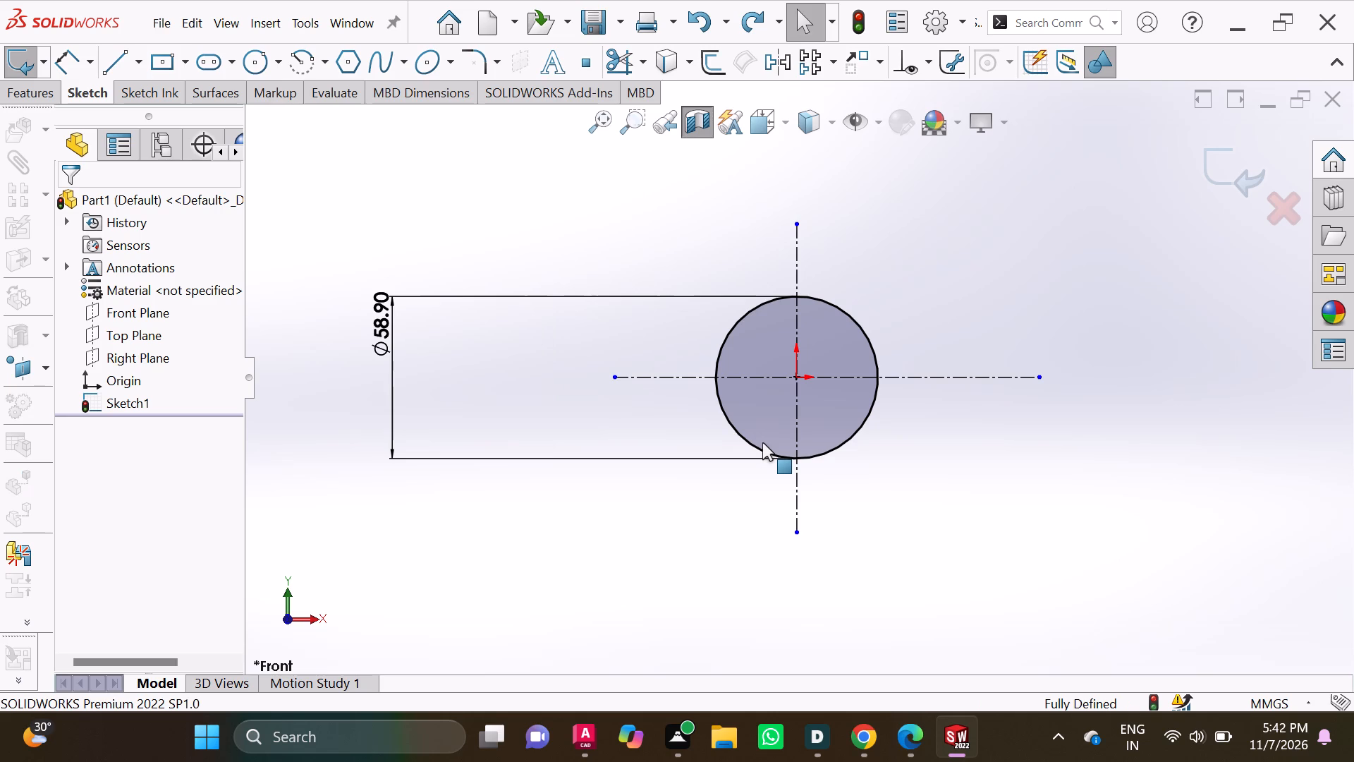
{"action": "key", "text": "ctrl+z"}
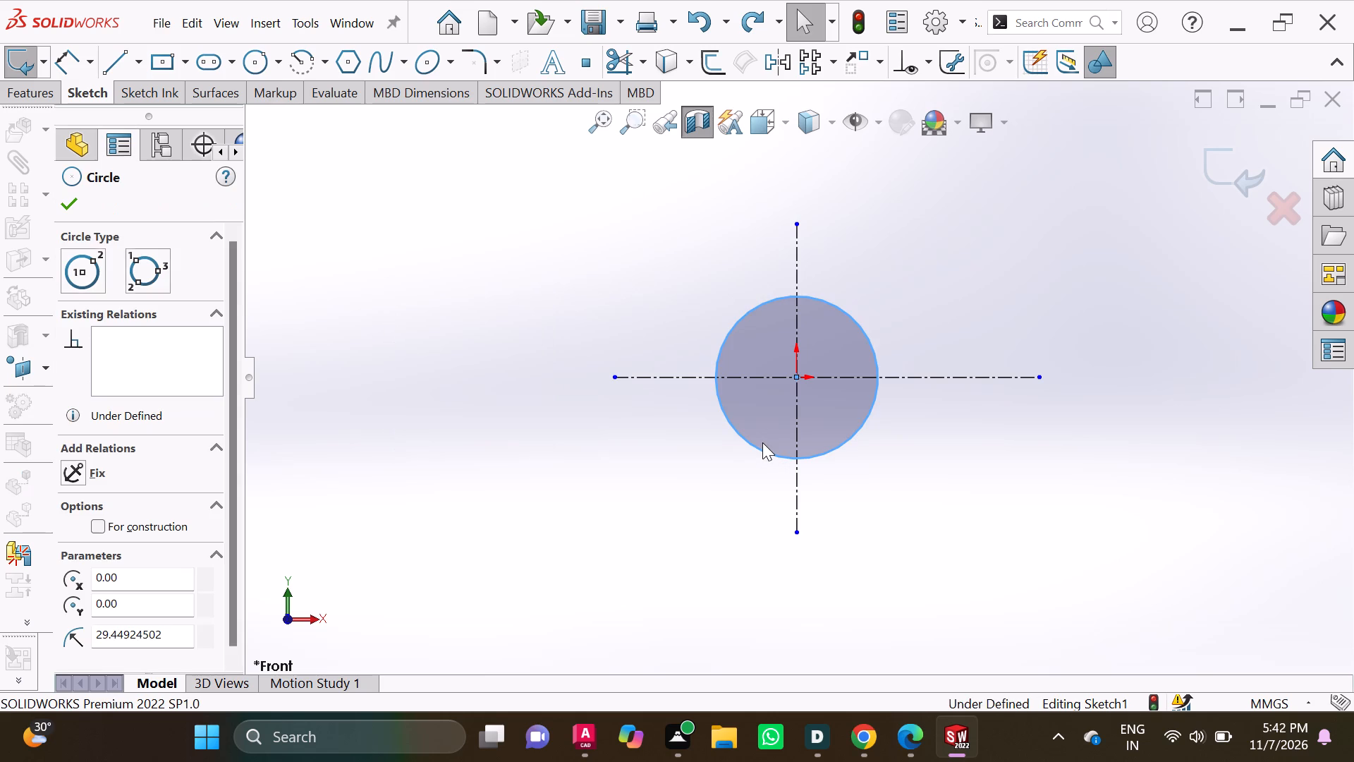
{"action": "key", "text": "ctrl+z"}
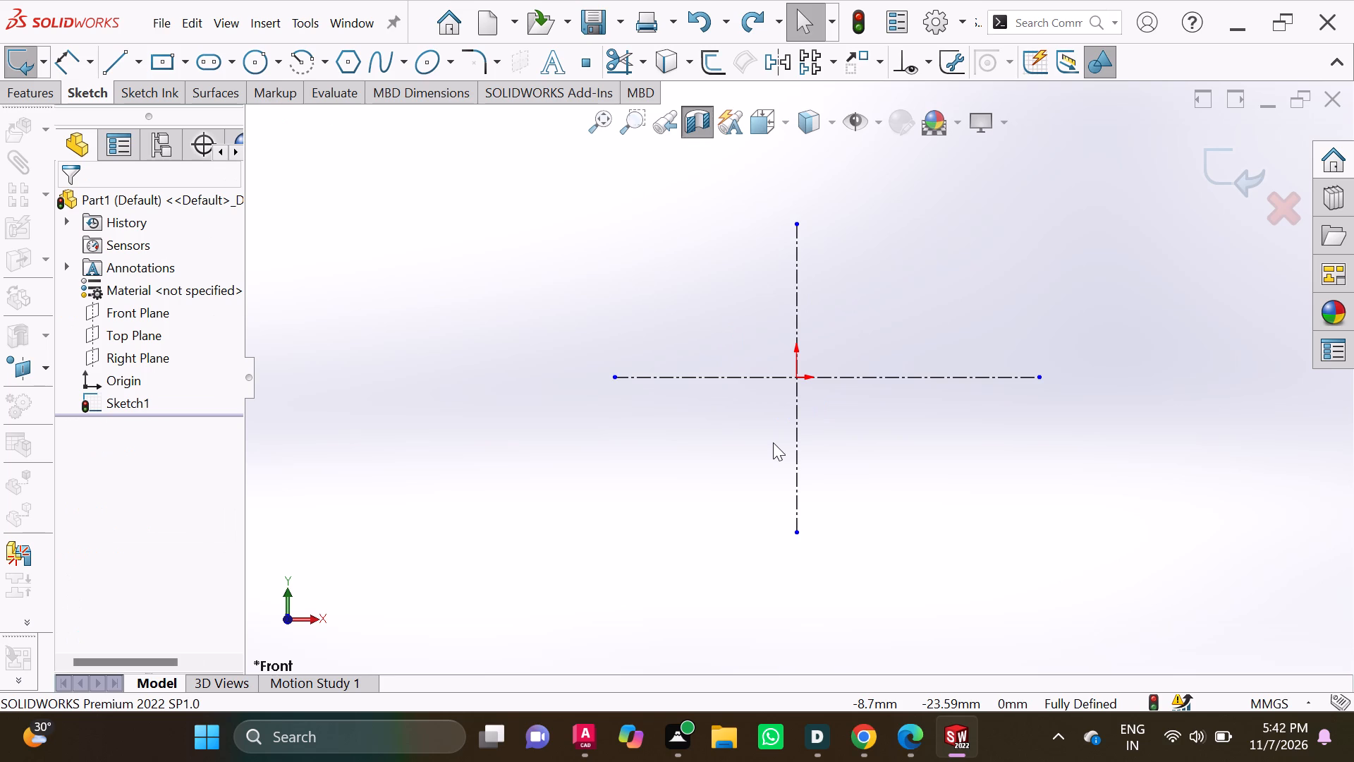
{"action": "key", "text": "Escape"}
{"action": "key", "text": "Escape"}
{"action": "key", "text": "Escape"}
{"action": "key", "text": "Escape"}
{"action": "key", "text": "Escape"}
{"action": "key", "text": "Escape"}
{"action": "key", "text": "Escape"}
{"action": "key", "text": "Escape"}
{"action": "key", "text": "Escape"}
{"action": "key", "text": "Escape"}
{"action": "key", "text": "Escape"}
{"action": "key", "text": "Escape"}
{"action": "key", "text": "Escape"}
{"action": "key", "text": "Escape"}
{"action": "key", "text": "Escape"}
{"action": "key", "text": "Escape"}
Sketch a circle about 76 mm in diameter centred on the origin where the two centrelines cross.
{"action": "left_click", "coordinate": [274, 69]}
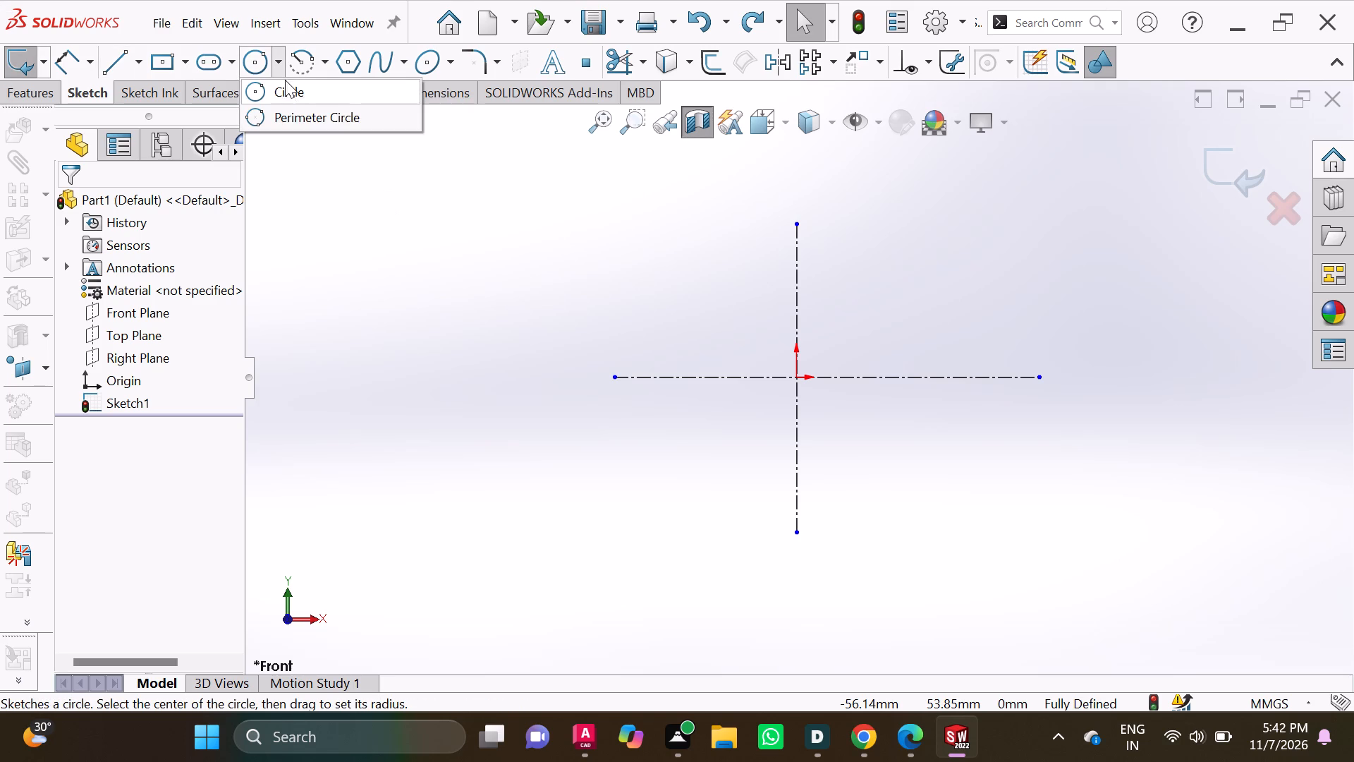
{"action": "left_click", "coordinate": [293, 92]}
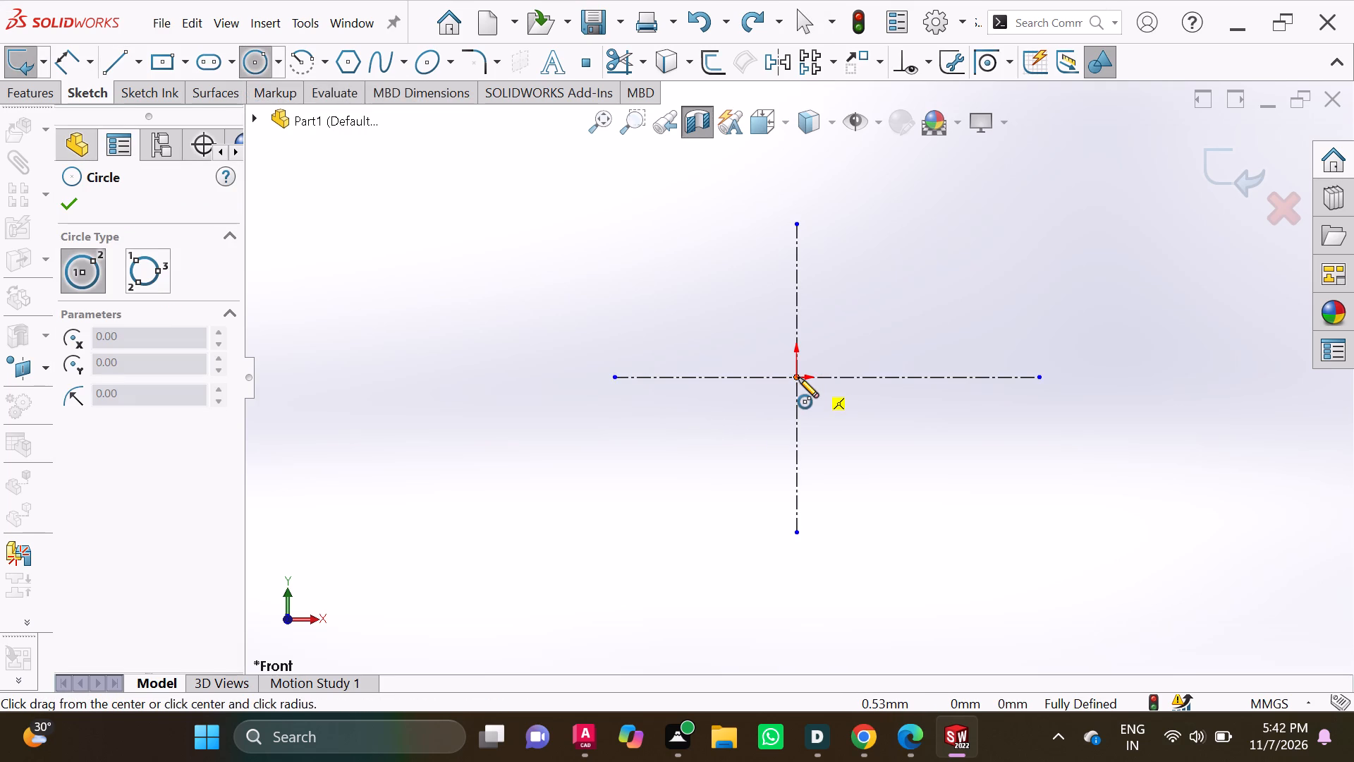
{"action": "left_click", "coordinate": [798, 377]}
{"action": "left_click", "coordinate": [856, 291]}
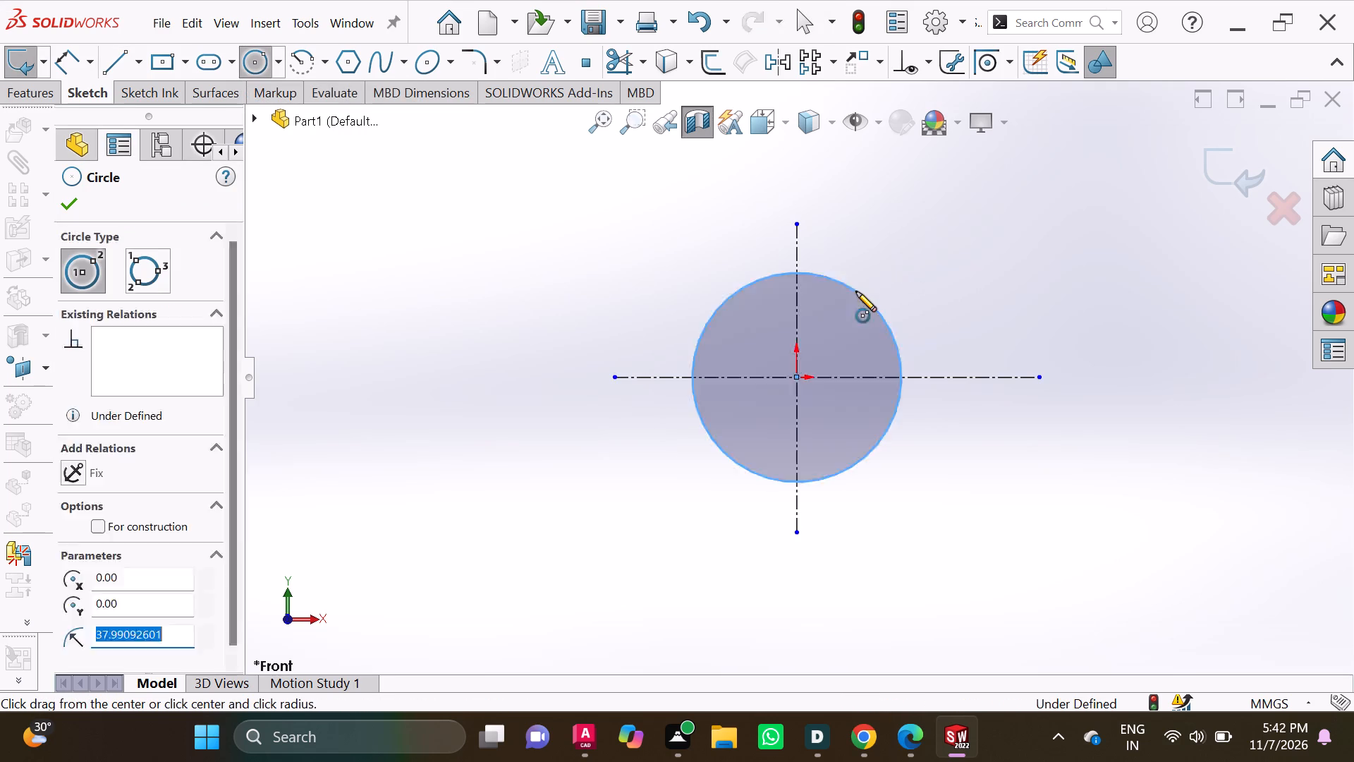
Dimension the circle's diameter in the base sketch and set it to 80 mm.
{"action": "left_click", "coordinate": [66, 64]}
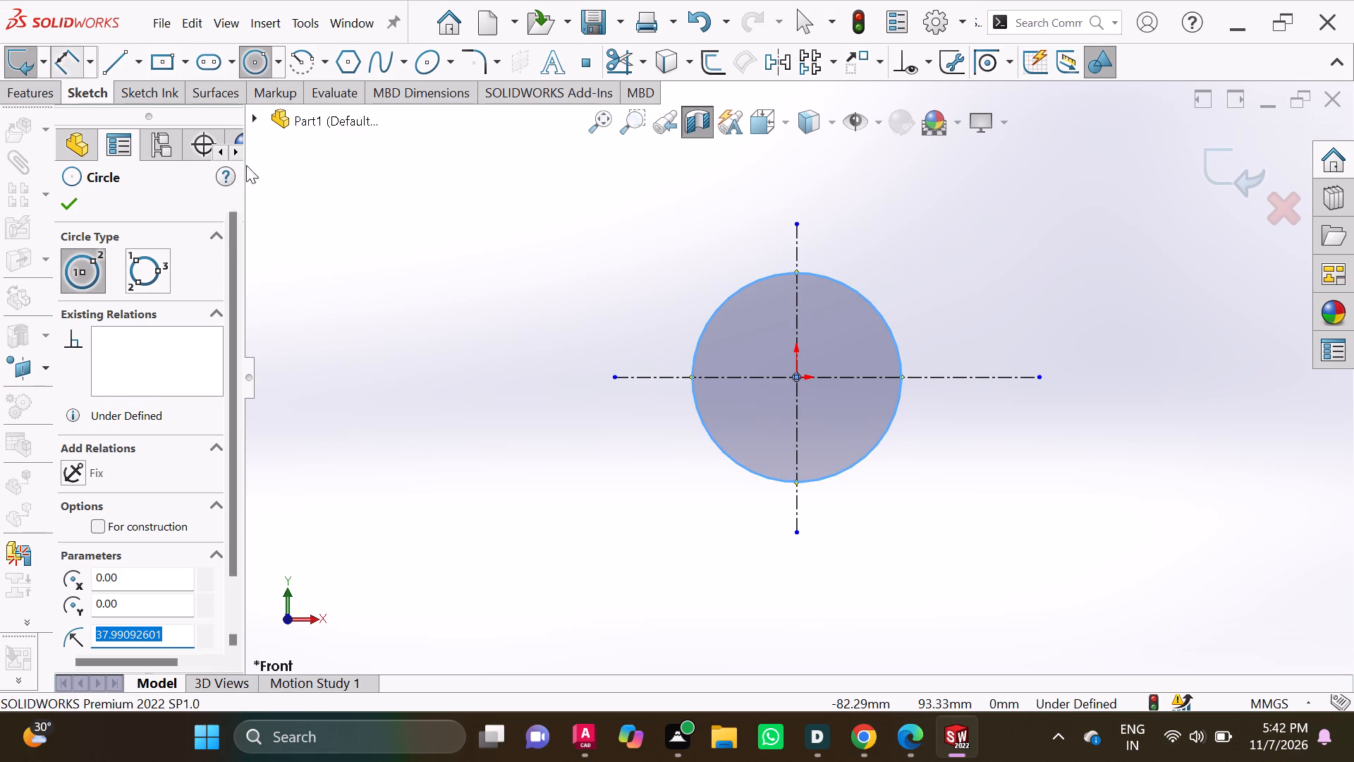
{"action": "left_click", "coordinate": [711, 315]}
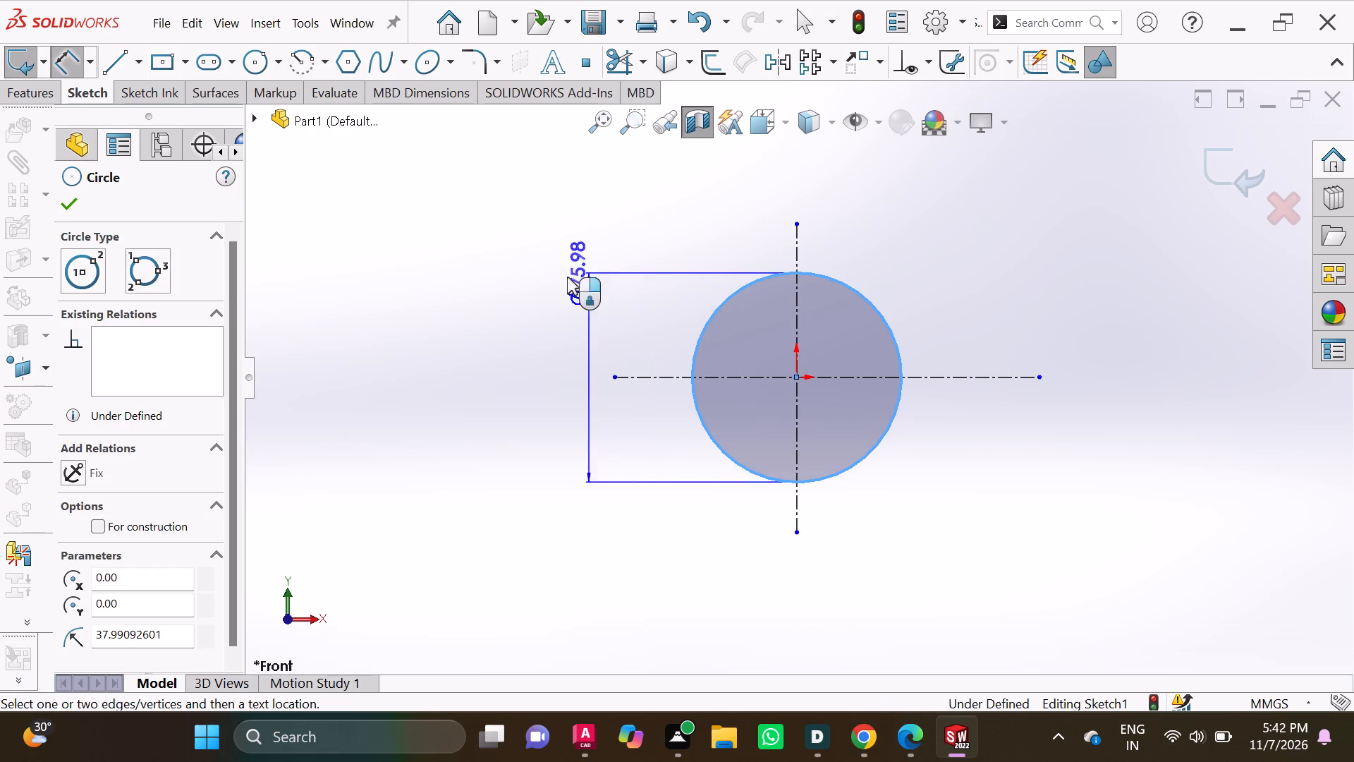
{"action": "left_click", "coordinate": [503, 289]}
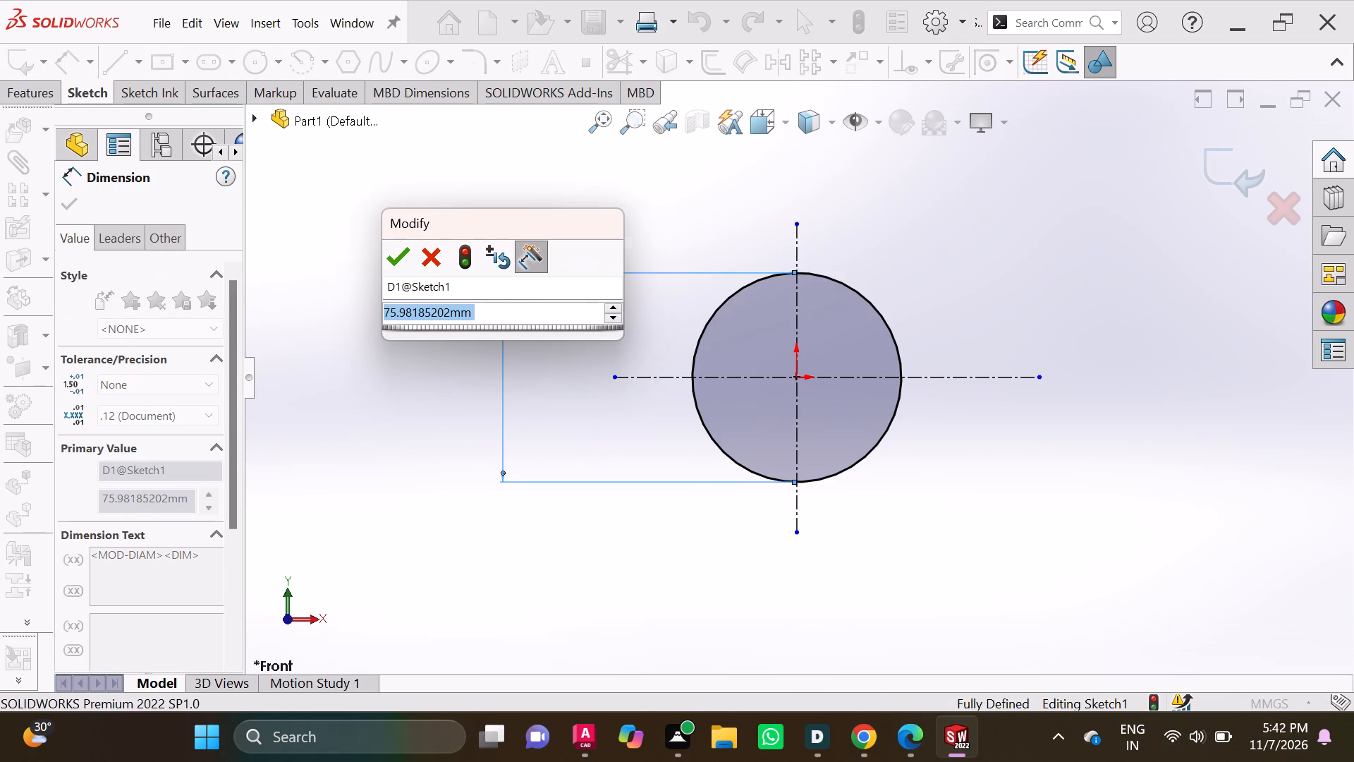
{"action": "type", "text": "80"}
{"action": "key", "text": "Return"}
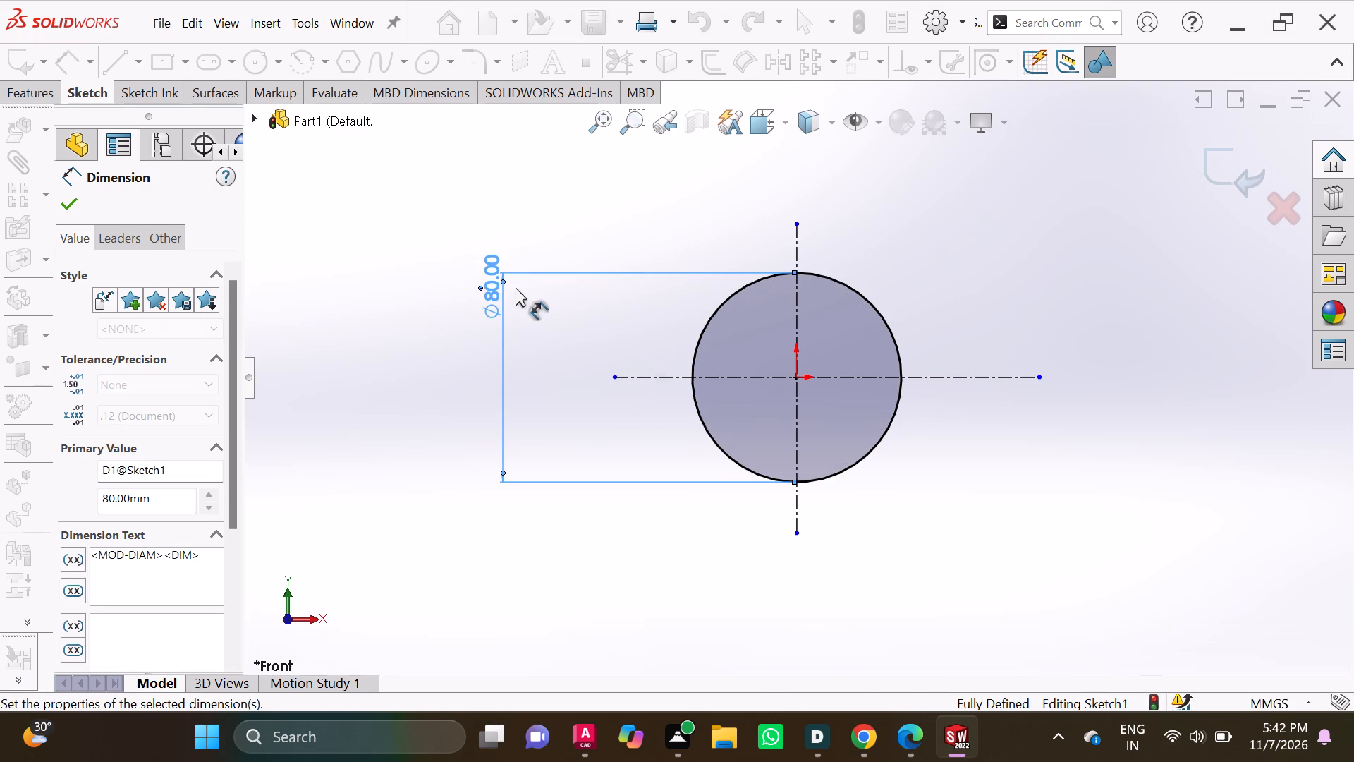
{"action": "left_click_drag", "start_coordinate": [494, 479], "coordinate": [562, 473]}
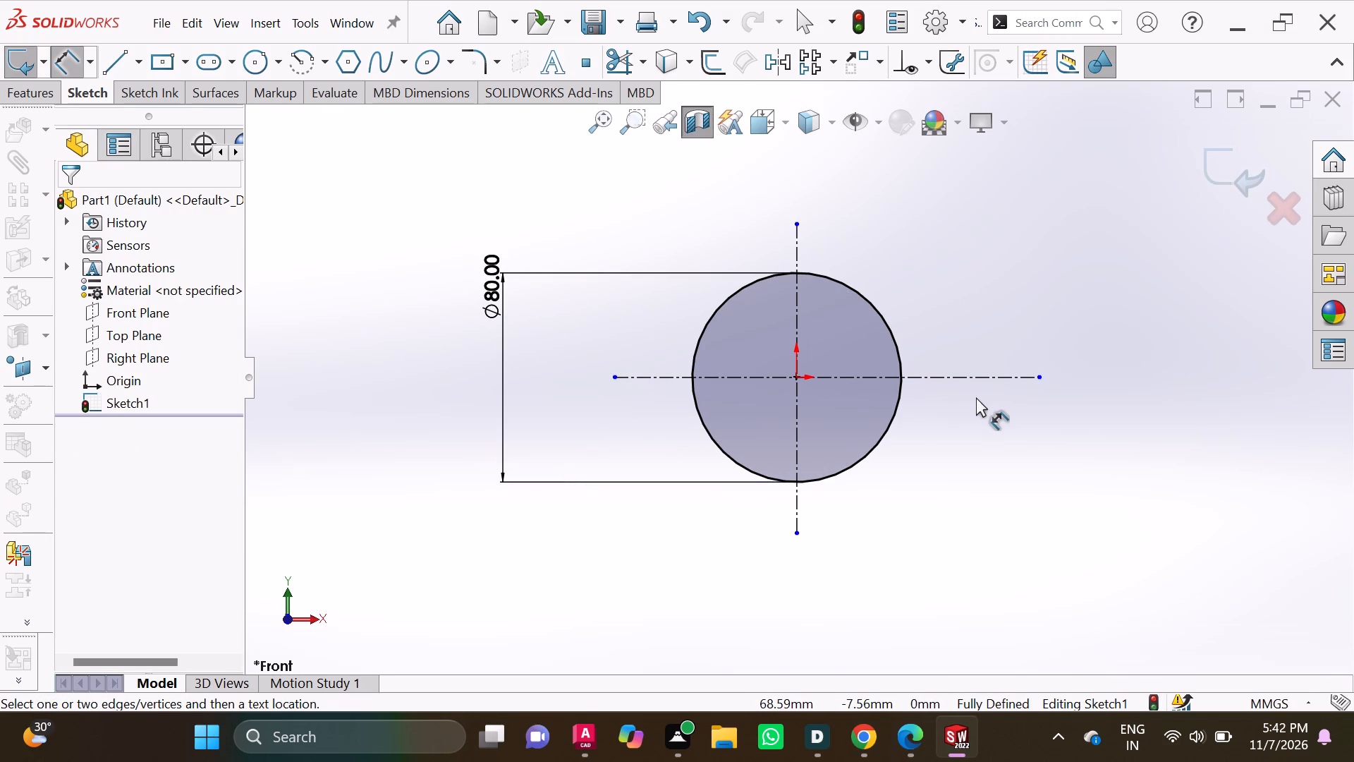
Extrude the 80 mm circle as a blind boss 60 mm deep from the sketch plane.
{"action": "left_click", "coordinate": [24, 87]}
{"action": "left_click", "coordinate": [25, 64]}
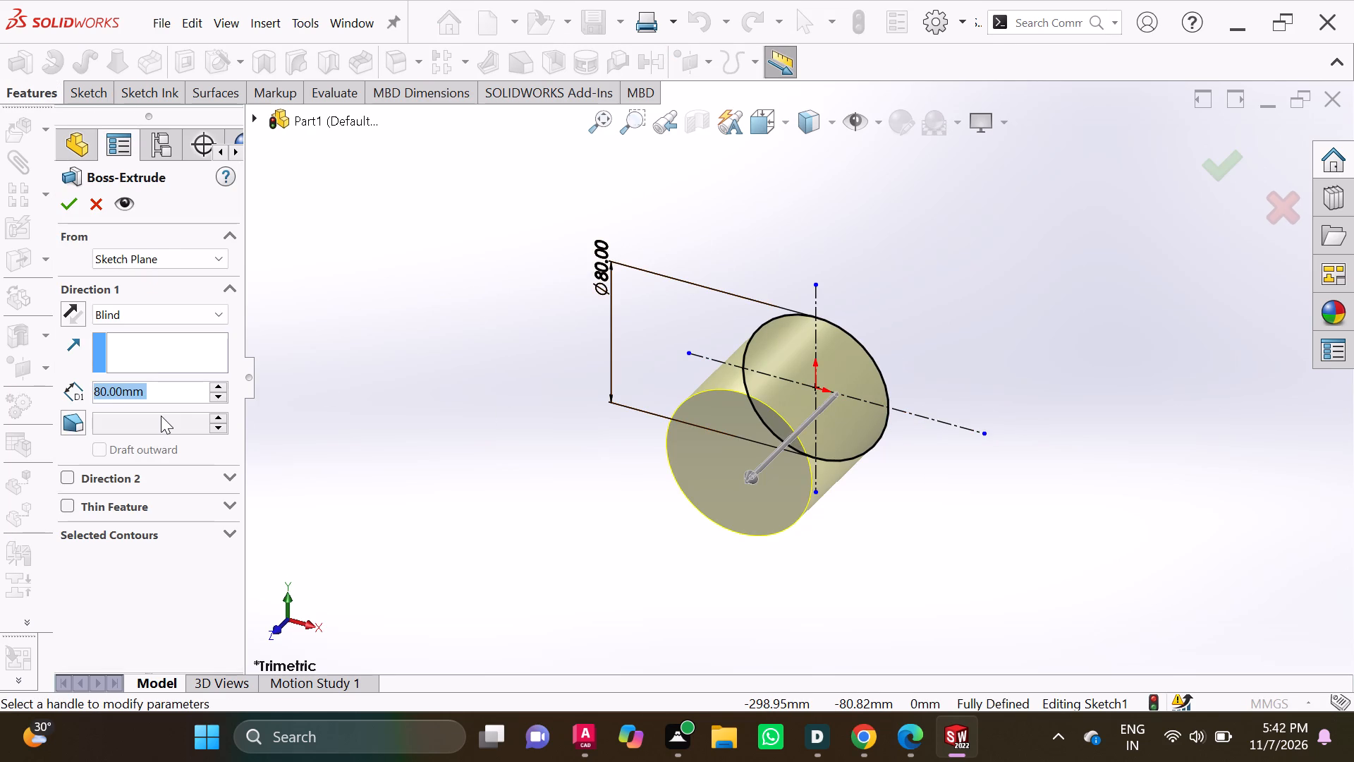
{"action": "key", "text": "BackSpace"}
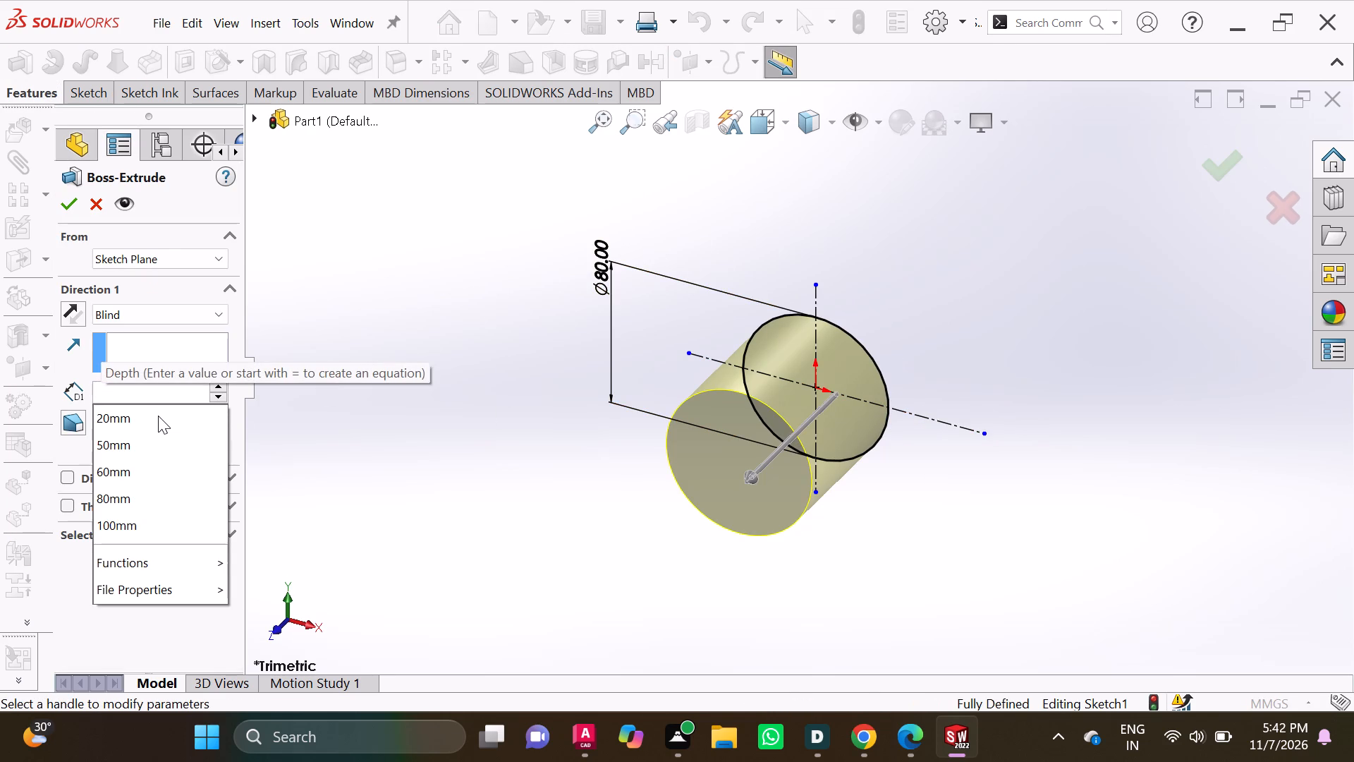
{"action": "type", "text": "60"}
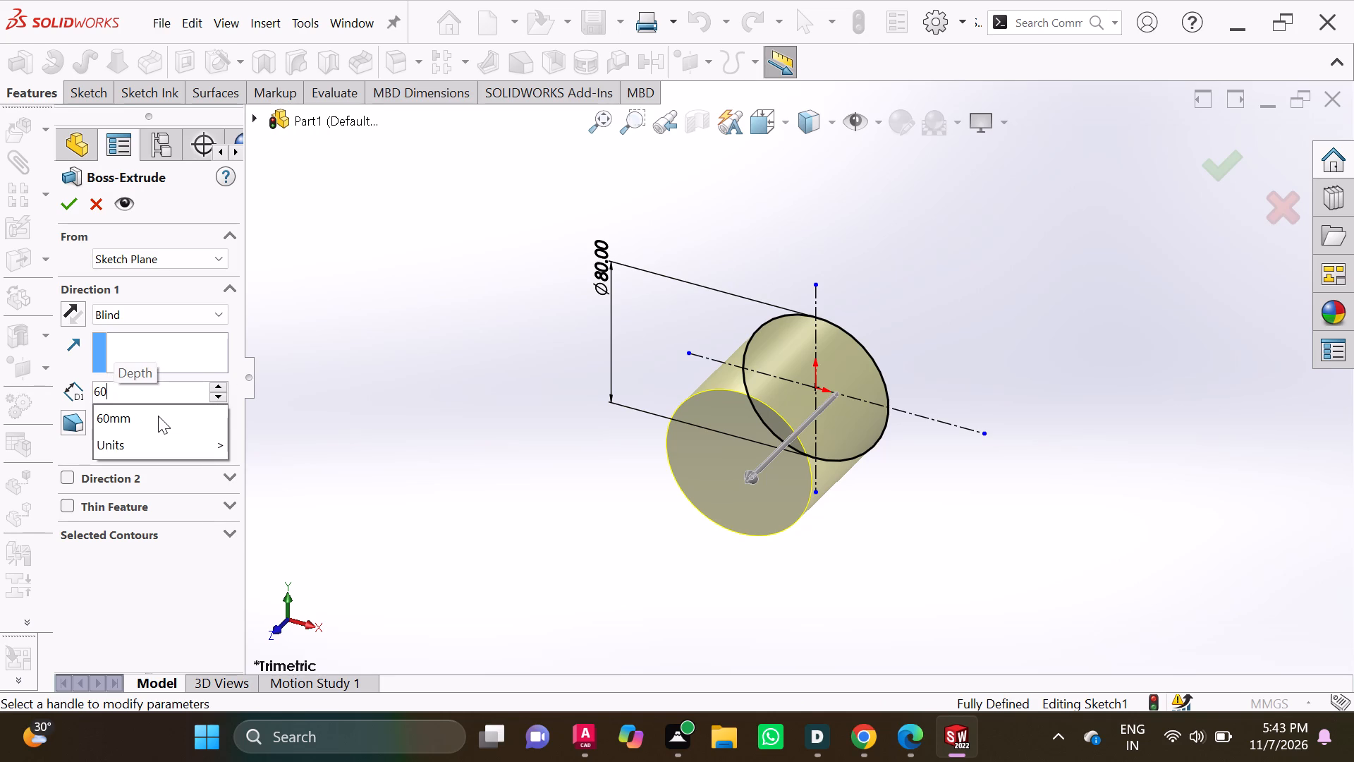
{"action": "left_click", "coordinate": [73, 200]}
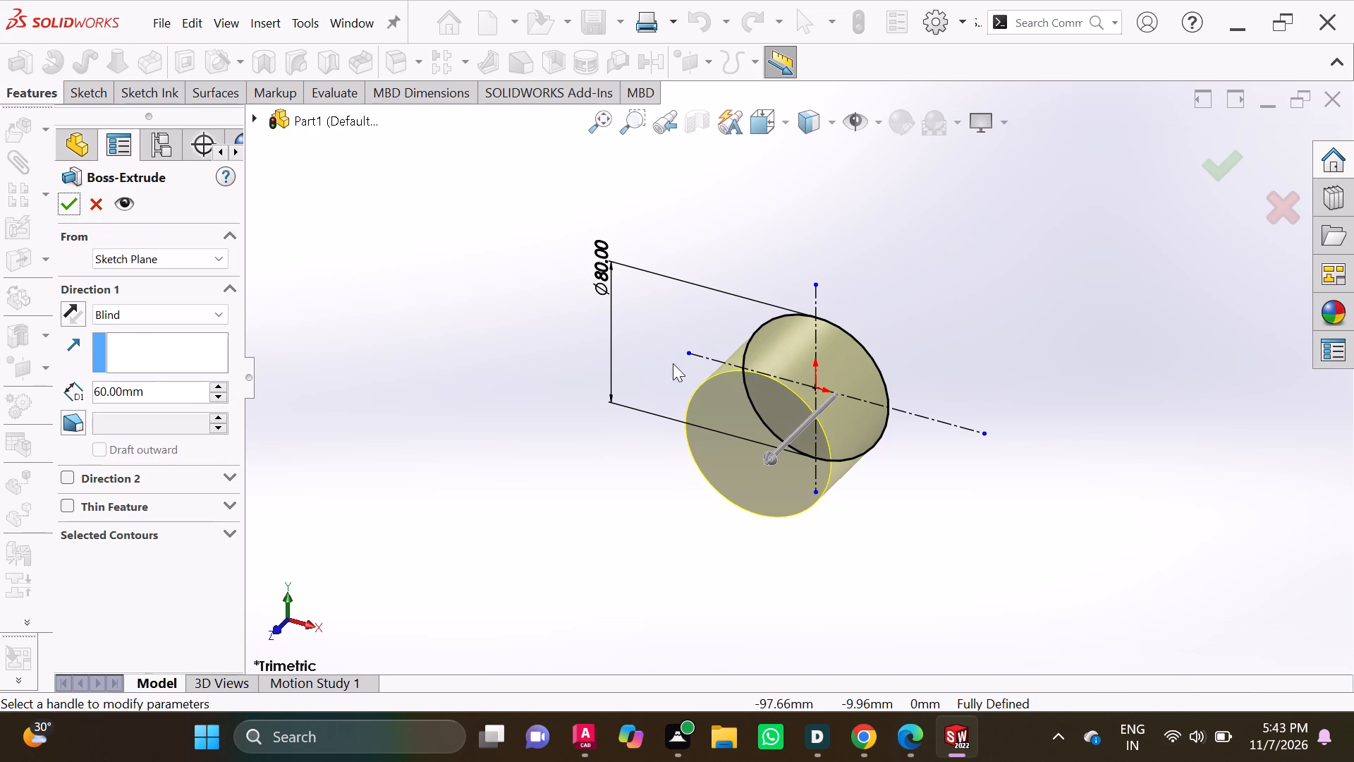
{"action": "left_click", "coordinate": [69, 207]}
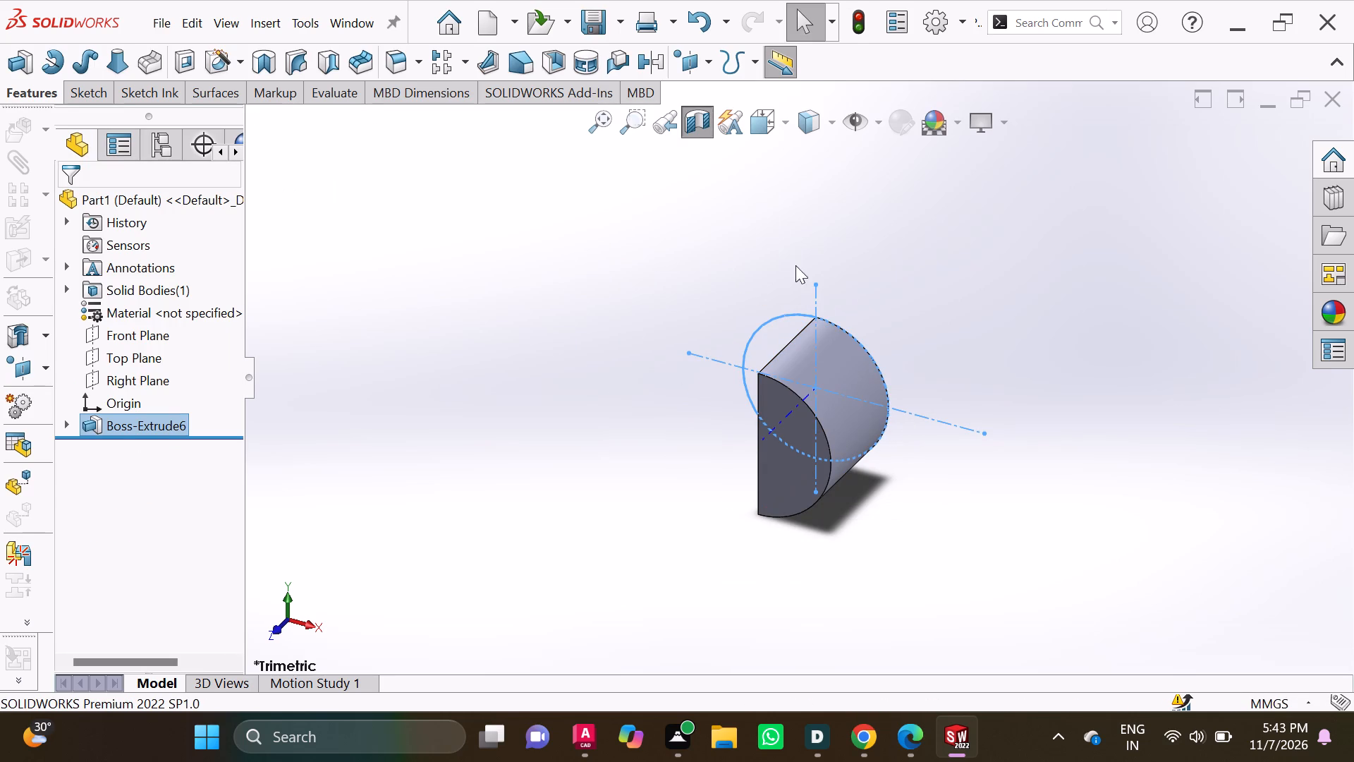
Turn off the section view so the whole cylinder is displayed.
{"action": "left_click", "coordinate": [685, 127]}
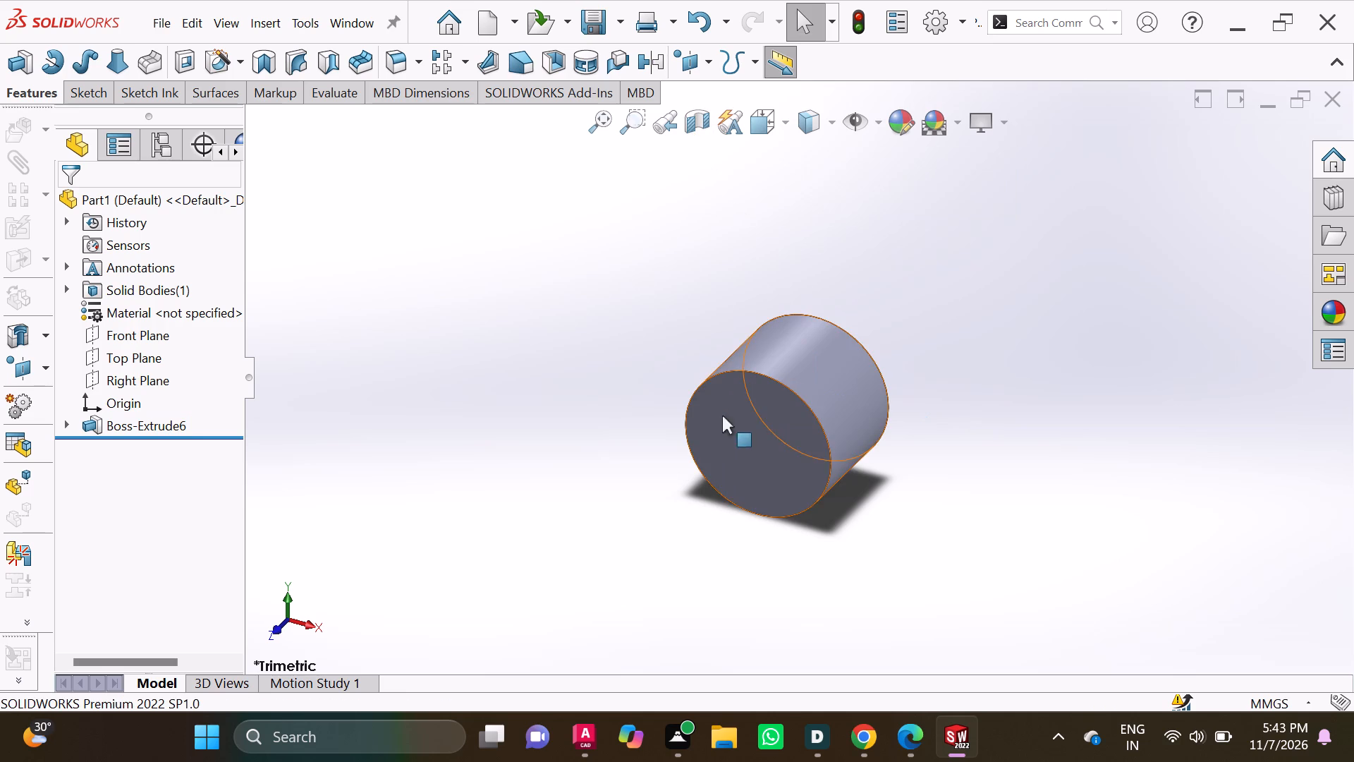
Sketch a circle about 41 mm in diameter on the cylinder's front end face, centred on the origin.
{"action": "middle_click_drag", "start_coordinate": [793, 425], "coordinate": [745, 356]}
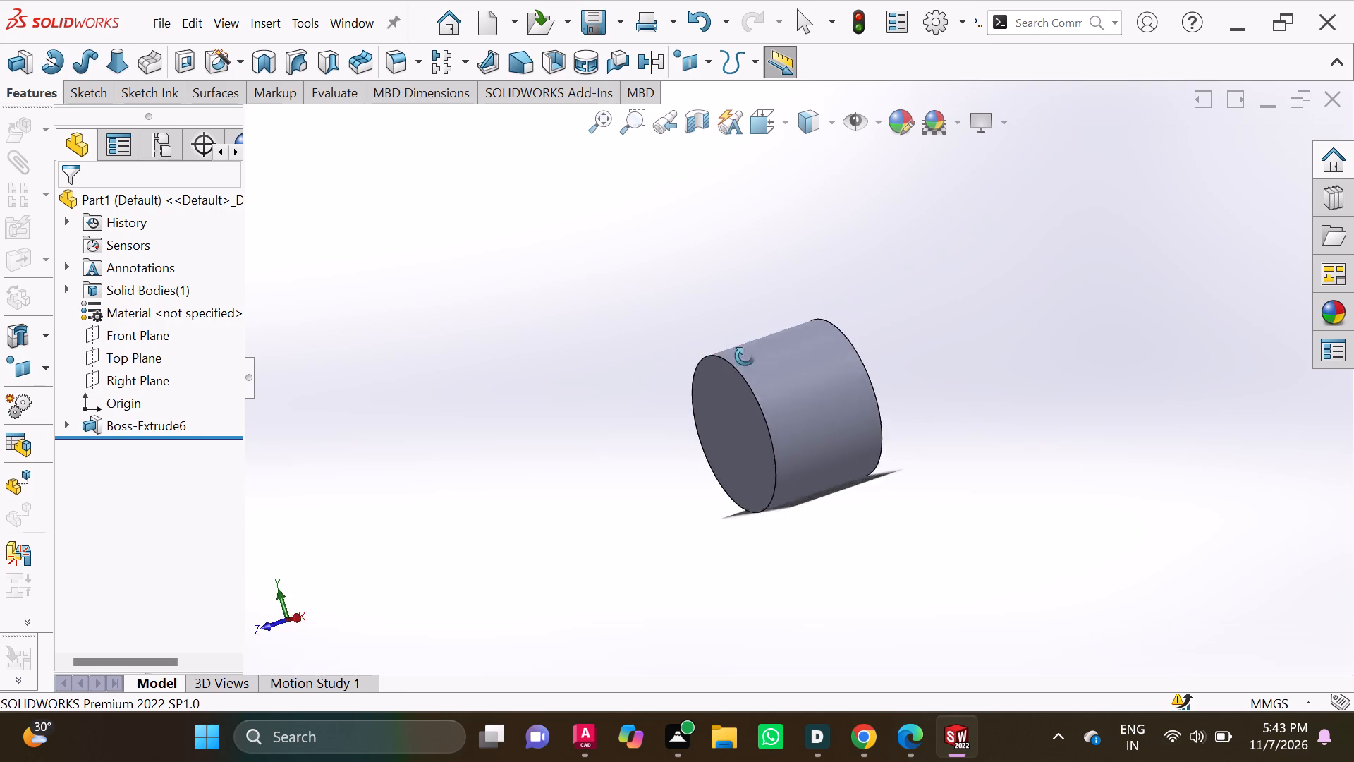
{"action": "middle_click_drag", "start_coordinate": [745, 356], "coordinate": [841, 346]}
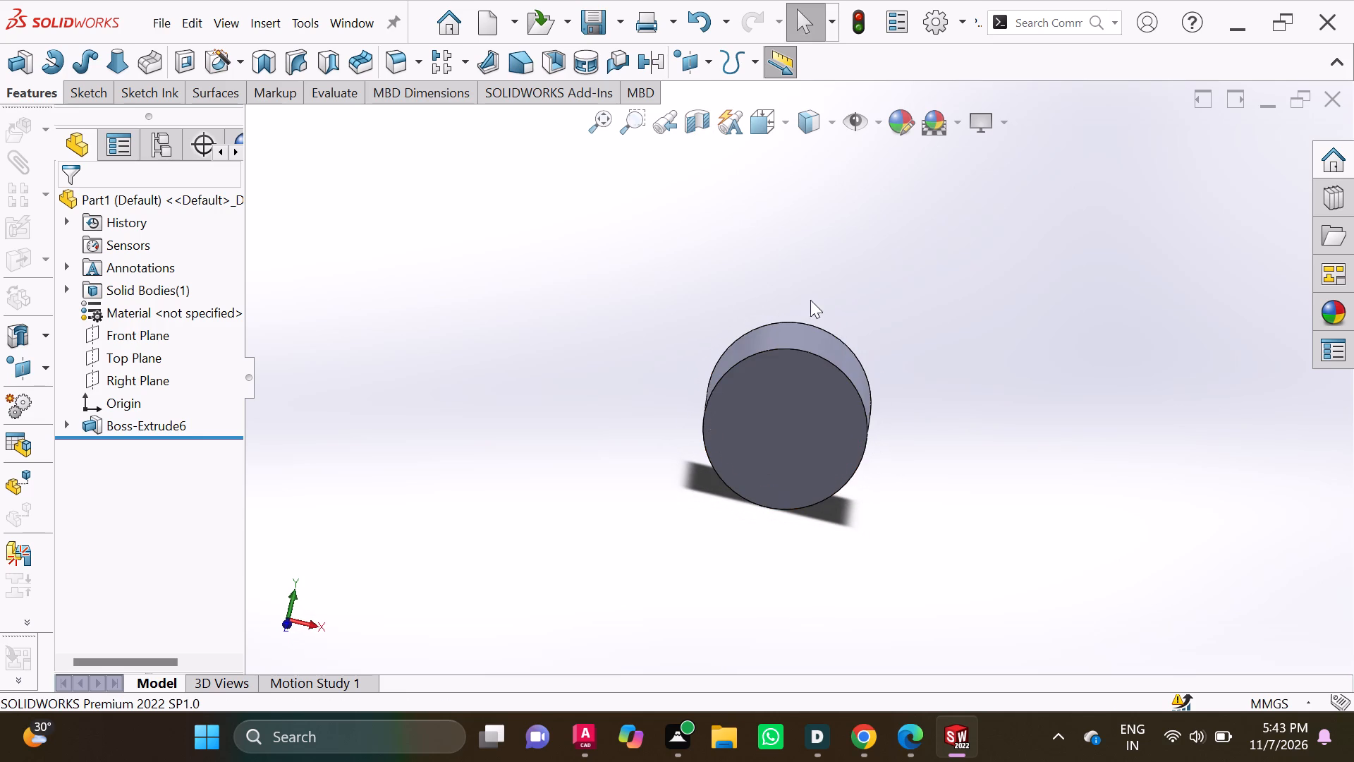
{"action": "left_click", "coordinate": [787, 126]}
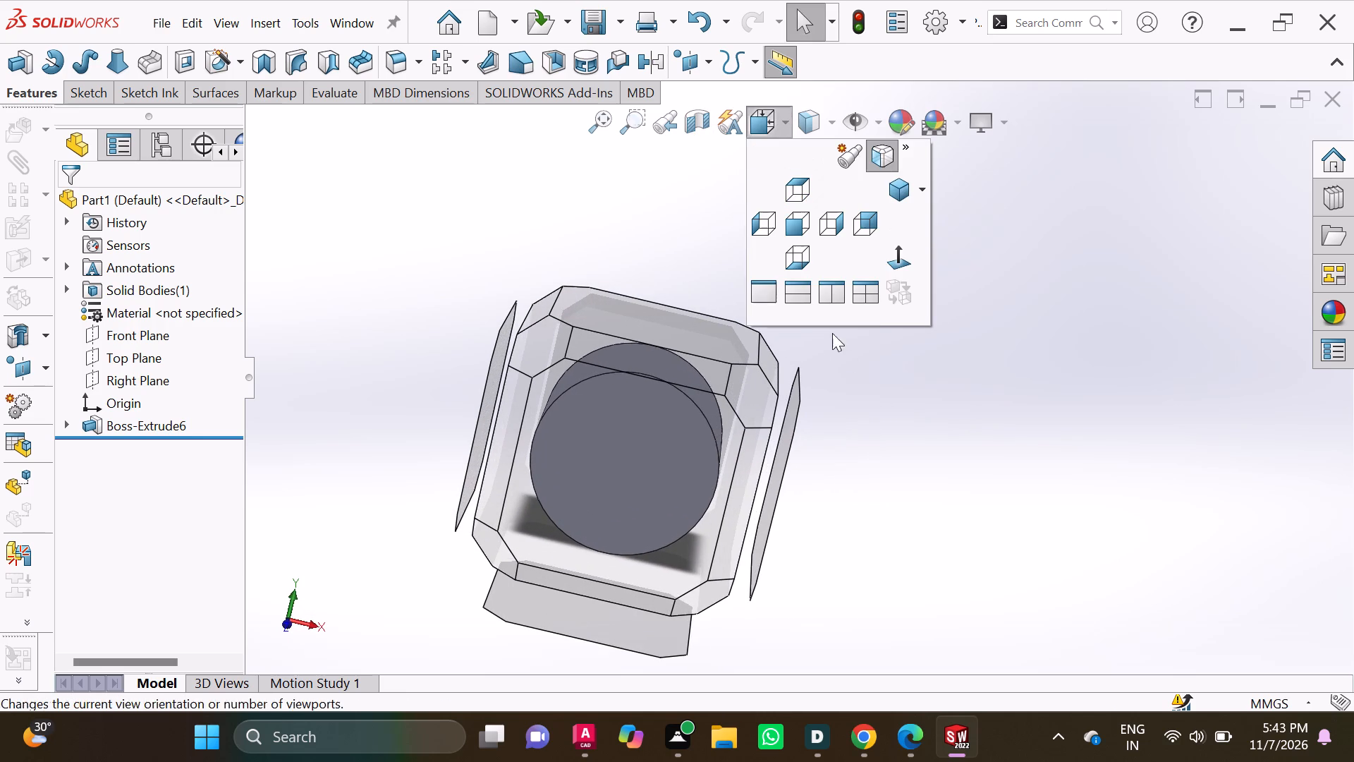
{"action": "left_click", "coordinate": [897, 256]}
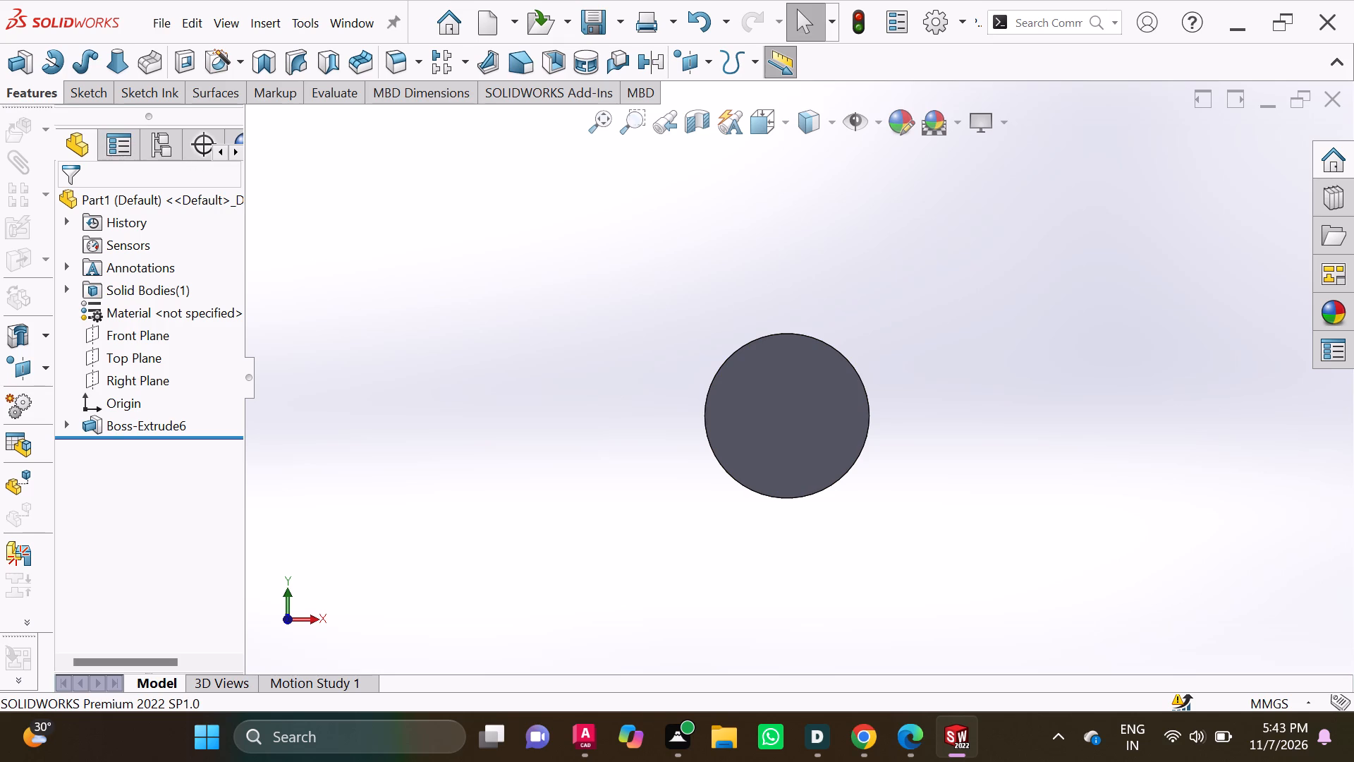
{"action": "left_click", "coordinate": [793, 393]}
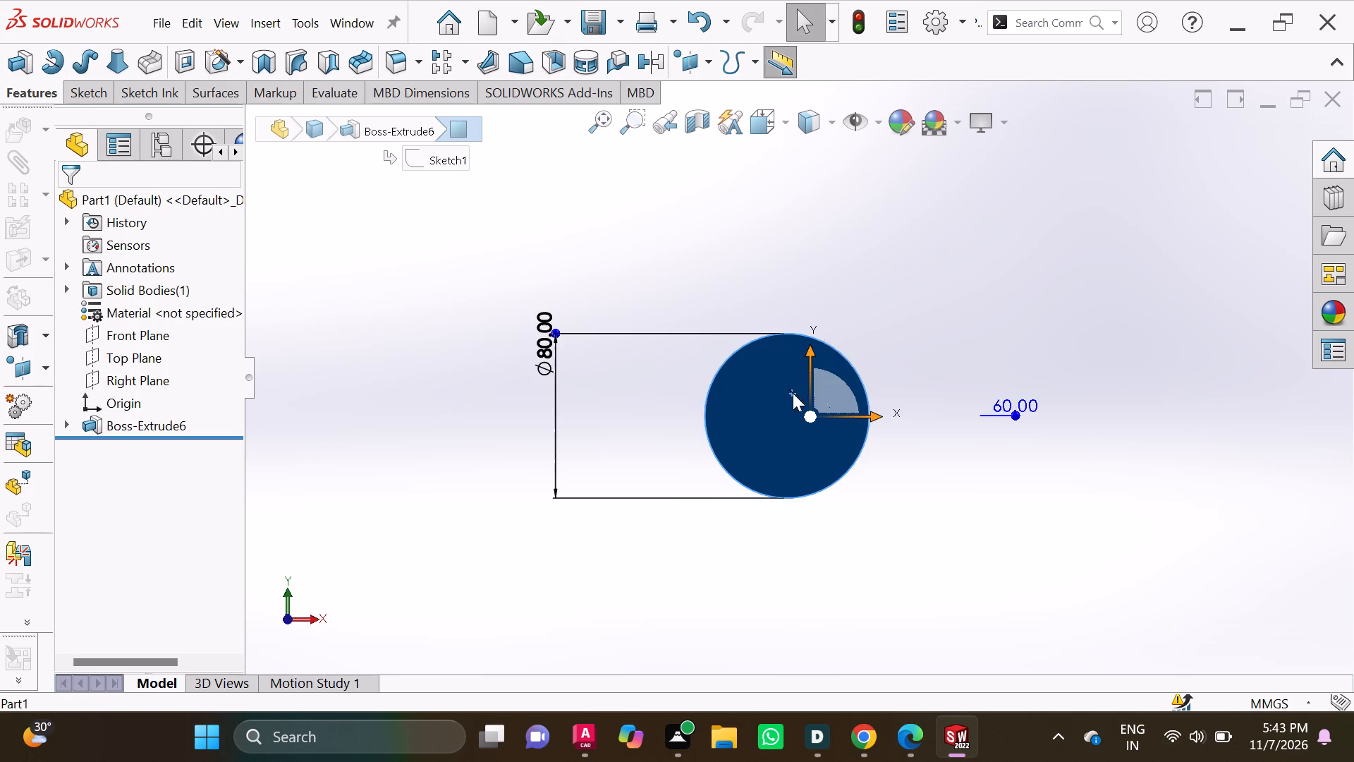
{"action": "left_click", "coordinate": [95, 94]}
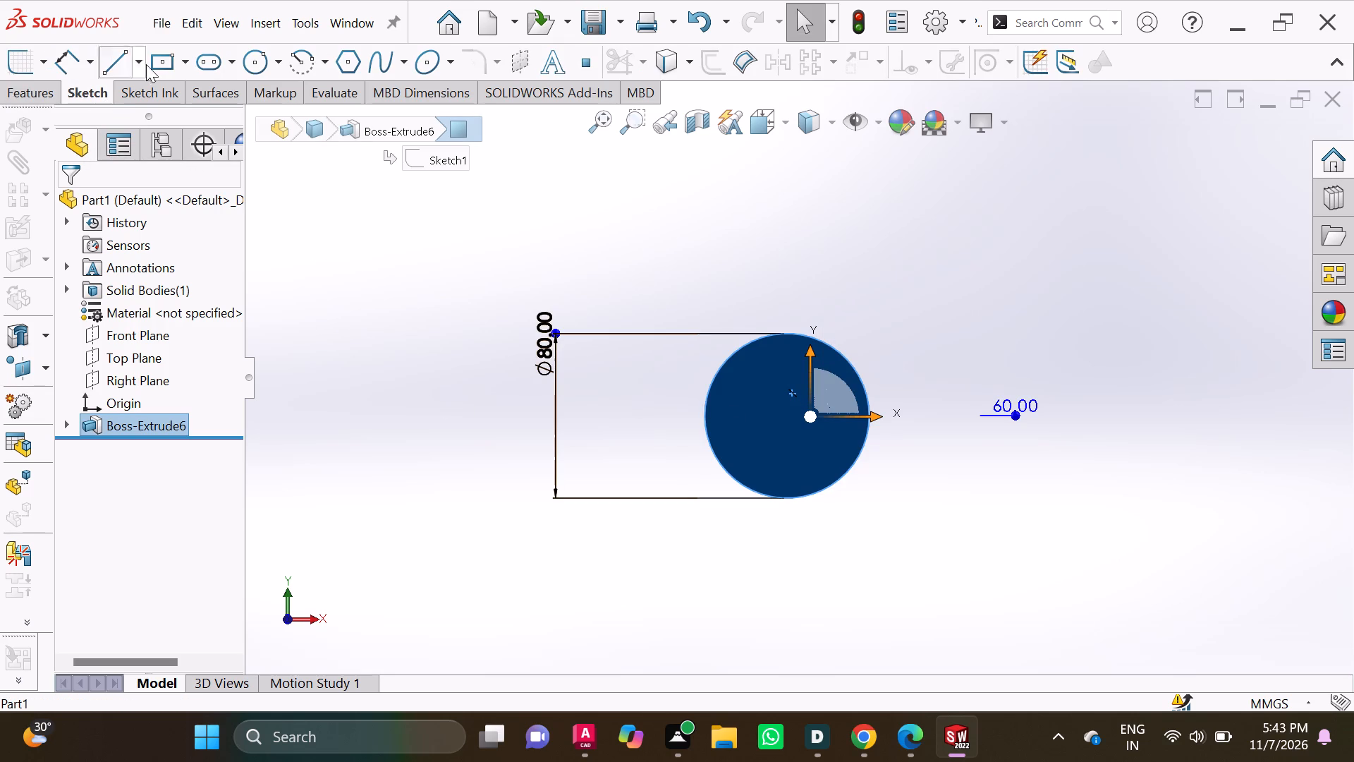
{"action": "left_click", "coordinate": [274, 60]}
{"action": "left_click", "coordinate": [286, 94]}
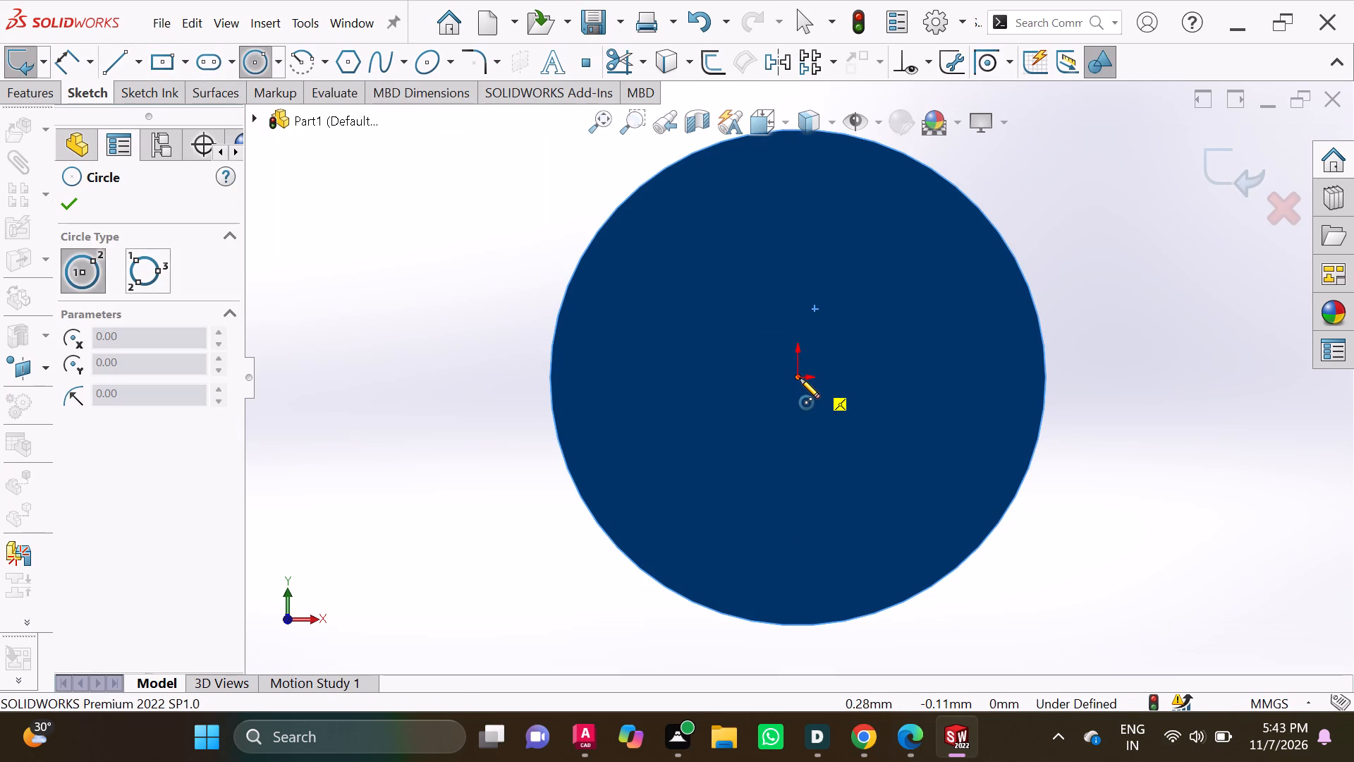
{"action": "left_click", "coordinate": [800, 378]}
{"action": "left_click", "coordinate": [870, 272]}
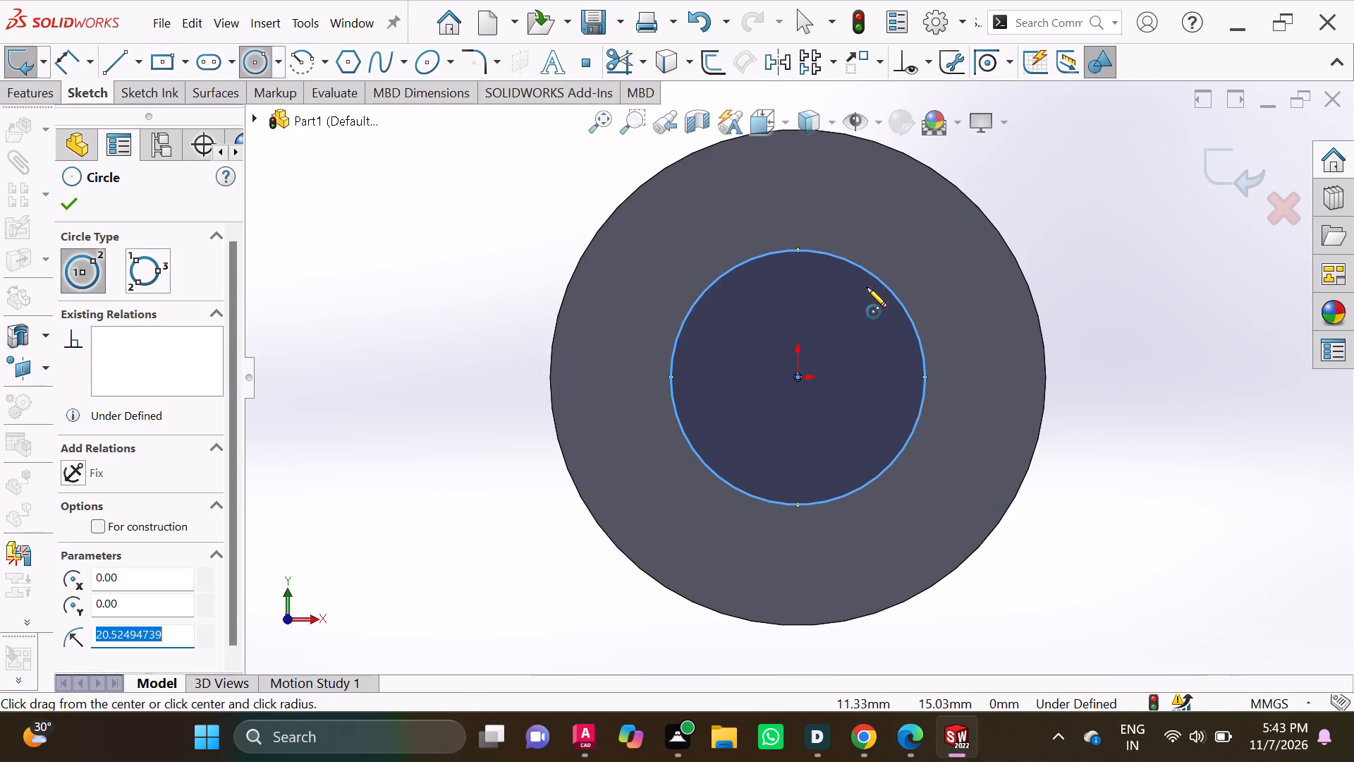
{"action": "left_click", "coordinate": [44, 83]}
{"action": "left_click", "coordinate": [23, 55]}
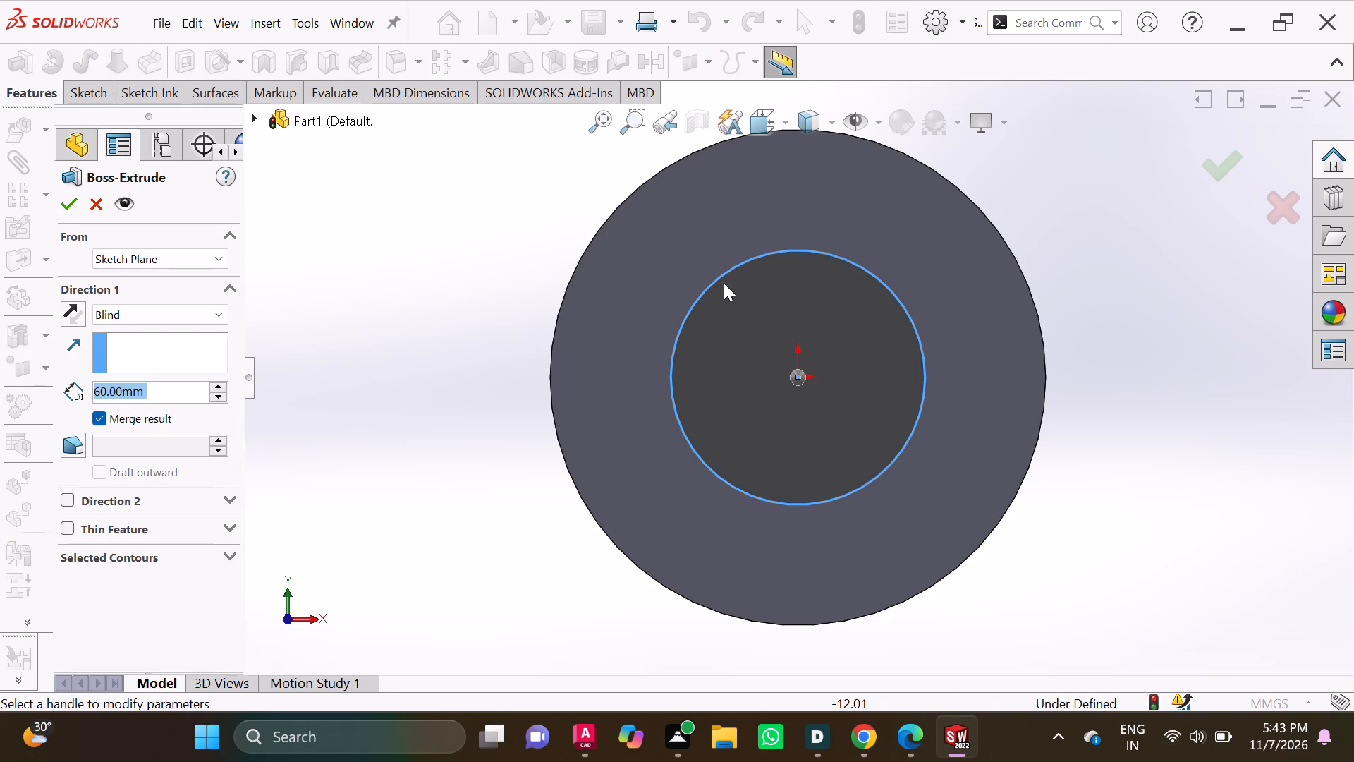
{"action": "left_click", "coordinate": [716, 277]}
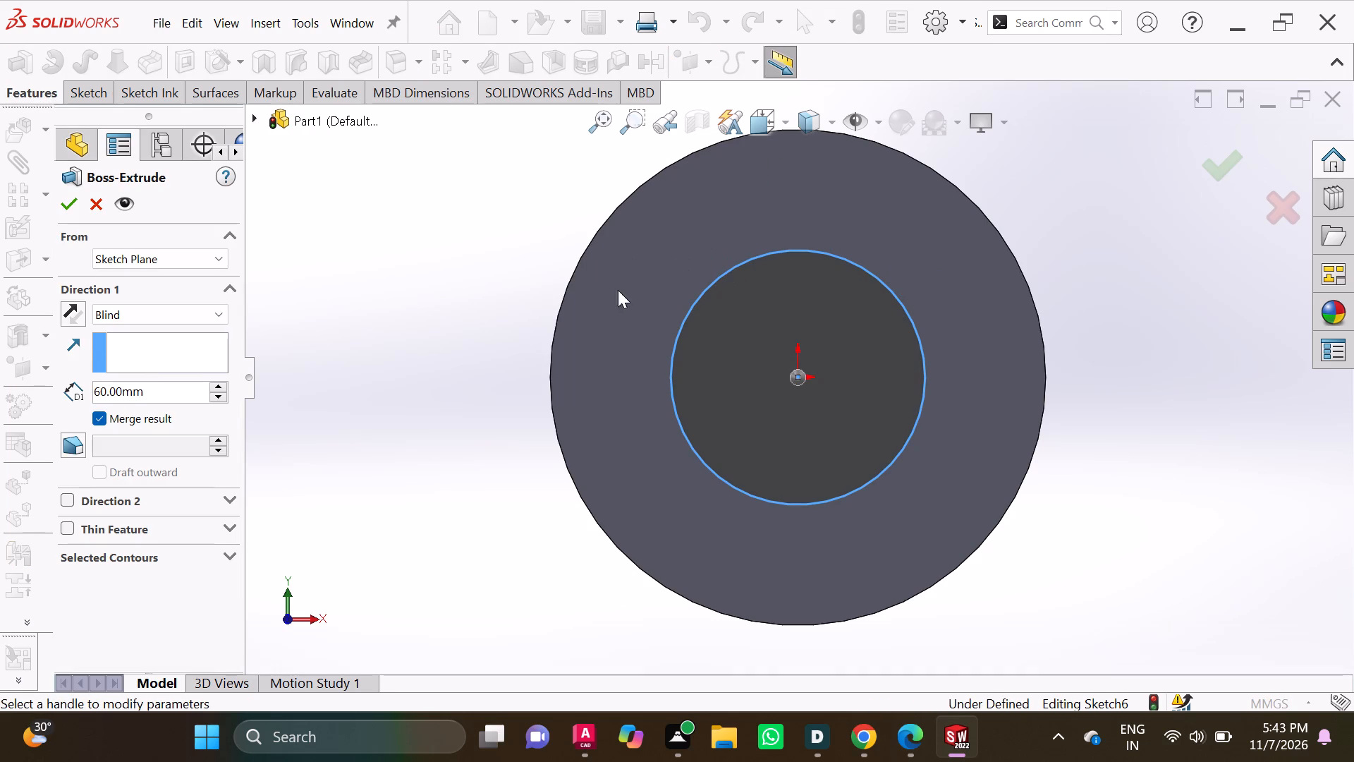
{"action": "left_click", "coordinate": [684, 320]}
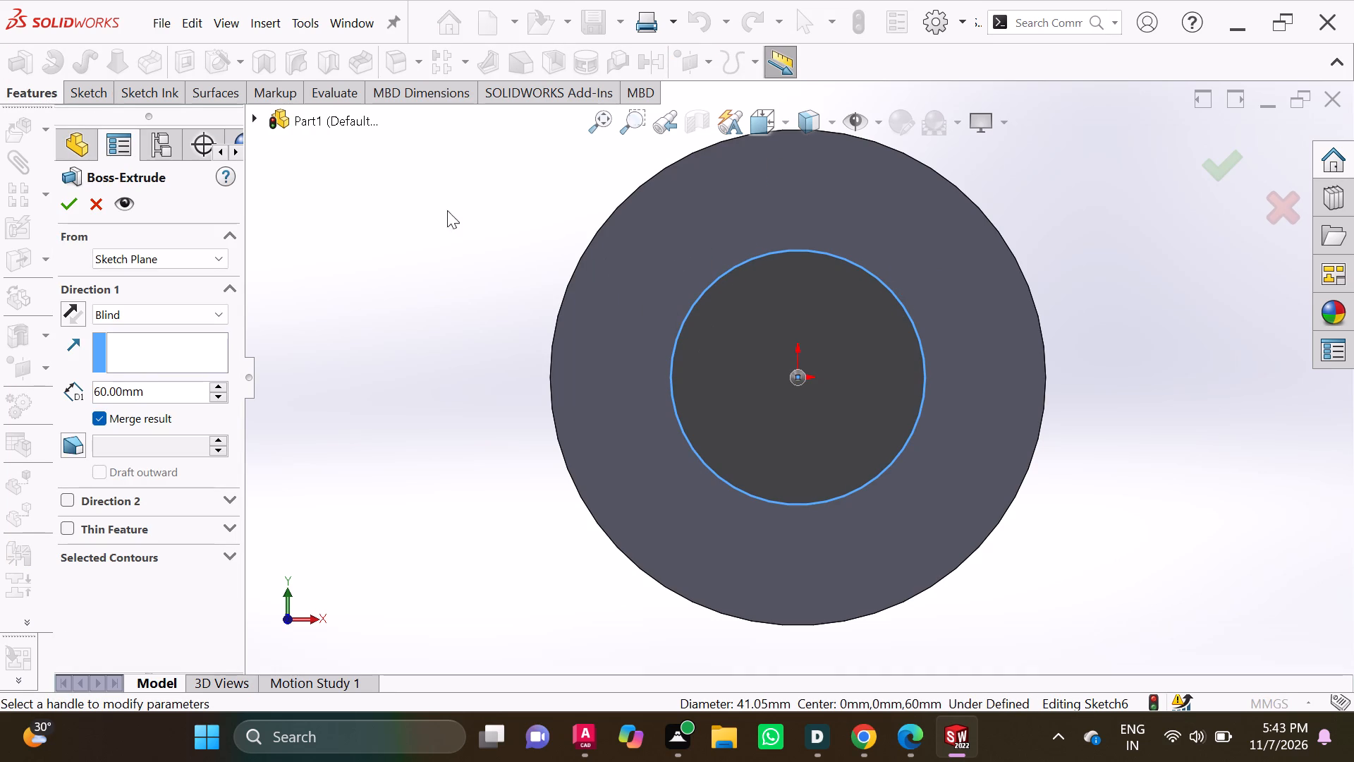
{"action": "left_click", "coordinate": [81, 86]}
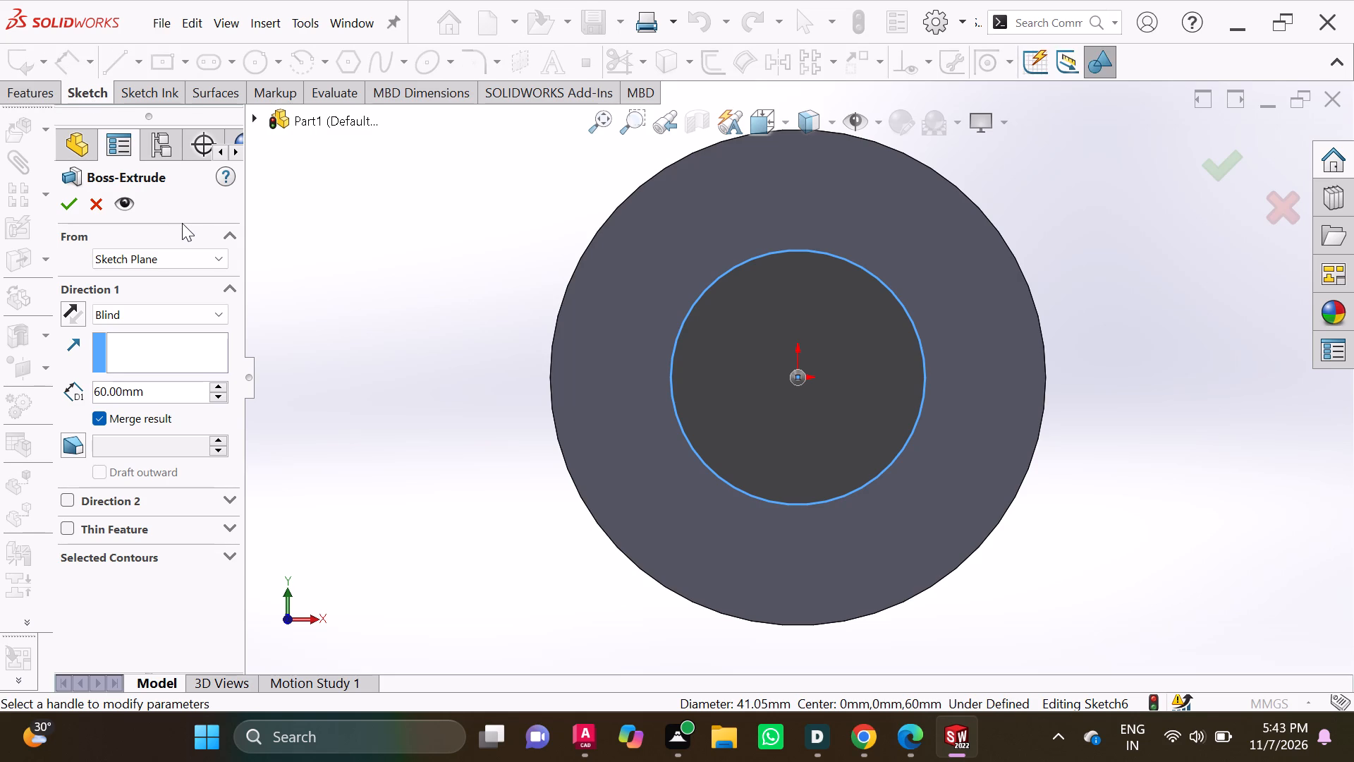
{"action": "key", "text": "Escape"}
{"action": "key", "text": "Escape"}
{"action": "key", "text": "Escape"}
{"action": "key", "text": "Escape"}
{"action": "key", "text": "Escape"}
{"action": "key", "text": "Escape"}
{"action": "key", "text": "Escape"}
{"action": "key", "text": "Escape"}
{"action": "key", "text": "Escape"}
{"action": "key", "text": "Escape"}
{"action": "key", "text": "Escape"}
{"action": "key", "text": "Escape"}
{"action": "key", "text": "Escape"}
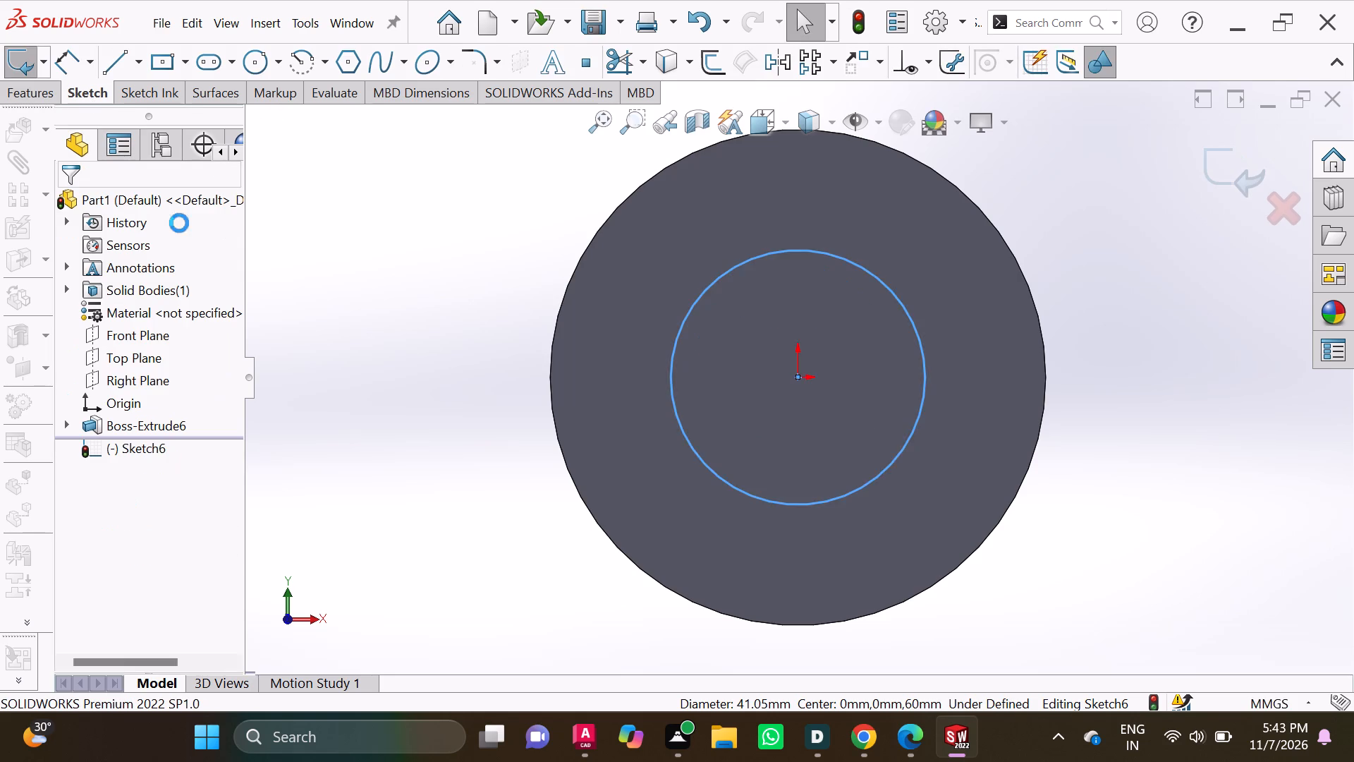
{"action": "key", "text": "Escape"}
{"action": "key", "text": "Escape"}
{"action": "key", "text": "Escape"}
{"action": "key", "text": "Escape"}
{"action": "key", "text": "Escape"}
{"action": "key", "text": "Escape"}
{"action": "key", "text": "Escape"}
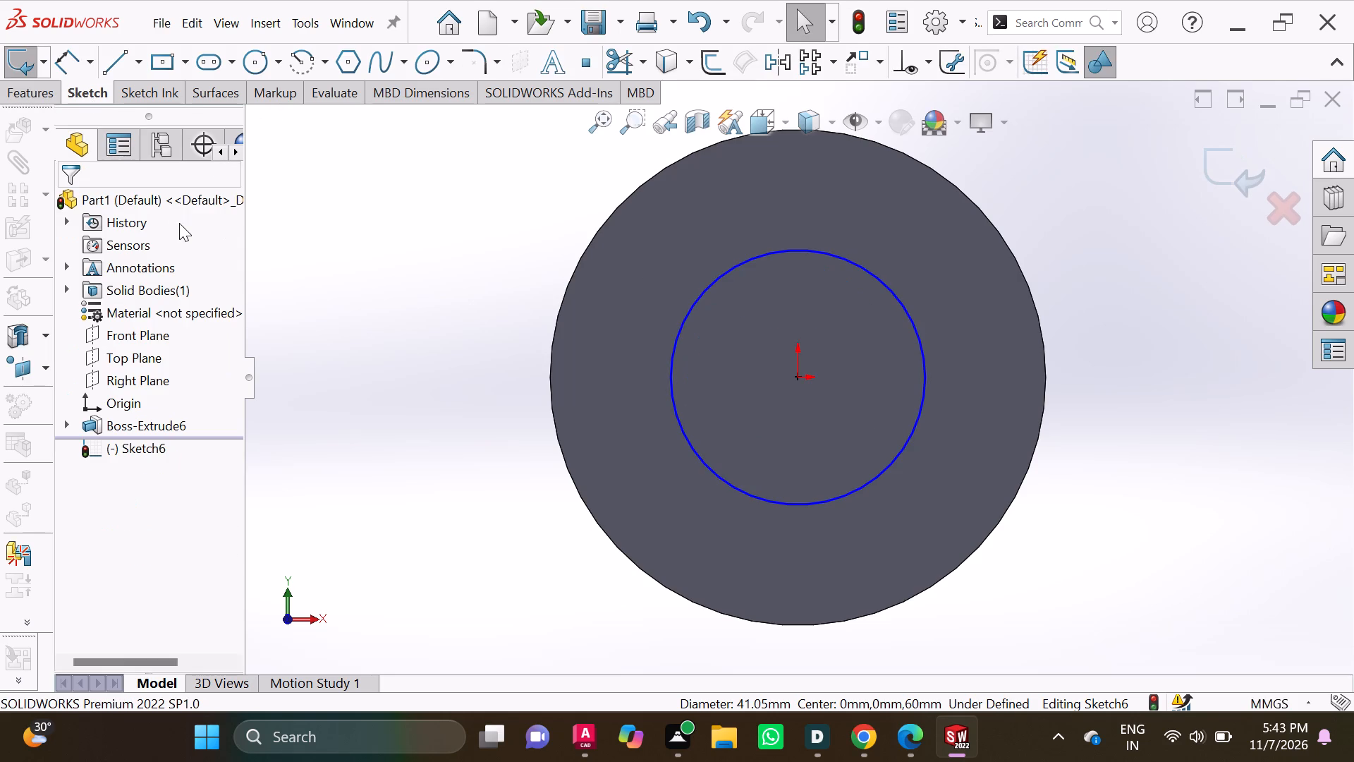
Dimension the diameter of the circle on the front end face and set it to 50 mm.
{"action": "left_click", "coordinate": [71, 59]}
{"action": "double_click", "coordinate": [700, 295]}
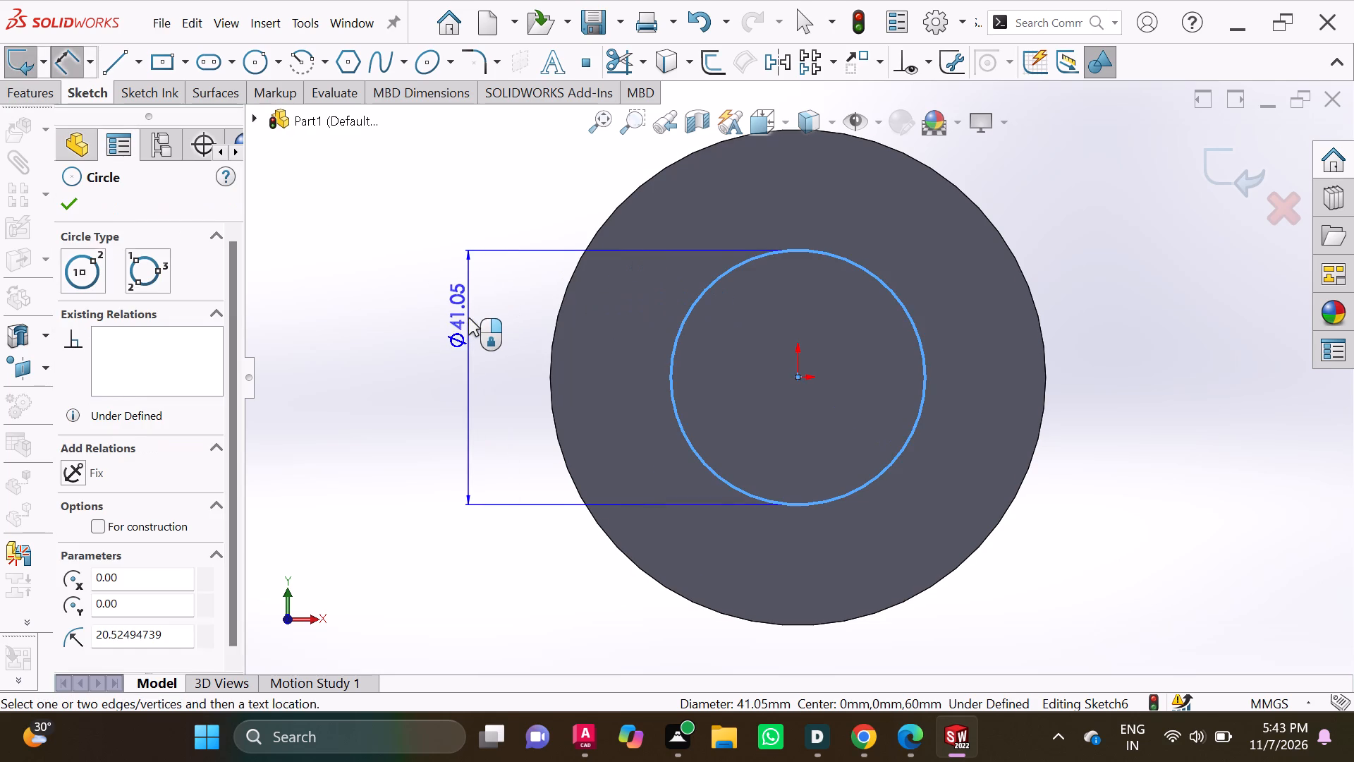
{"action": "left_click", "coordinate": [468, 317]}
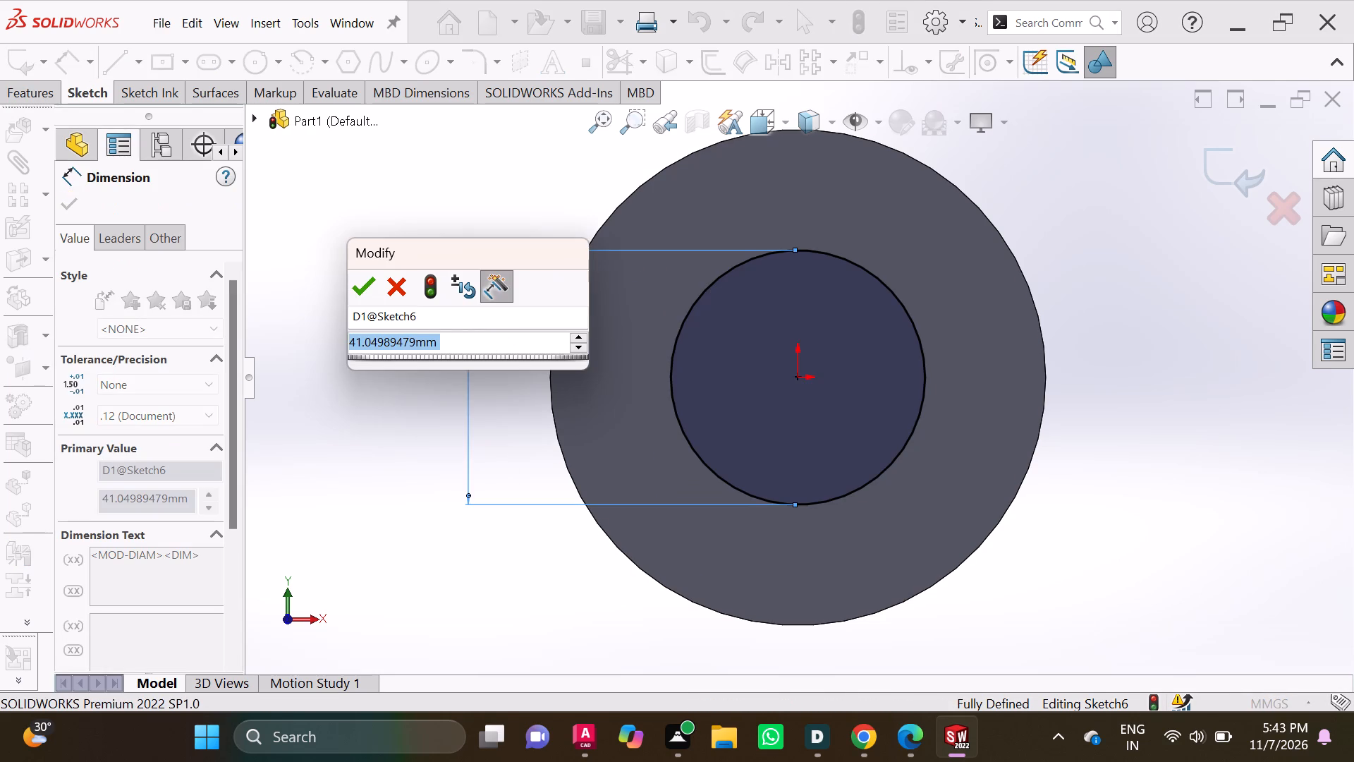
{"action": "type", "text": "50"}
{"action": "key", "text": "Return"}
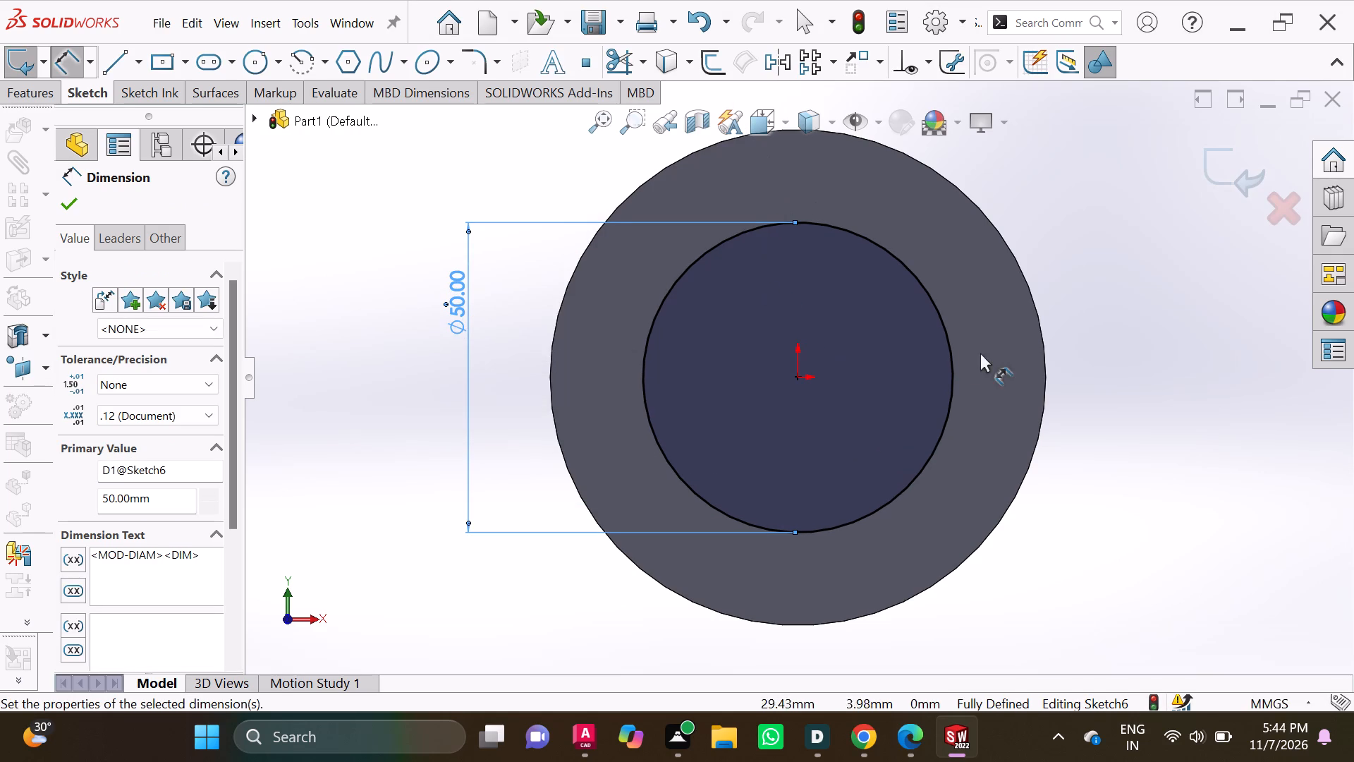
Extrude the 50 mm circle 40 mm outward from the front end face as a blind boss merged with the cylinder.
{"action": "left_click", "coordinate": [27, 102]}
{"action": "middle_click_drag", "start_coordinate": [935, 451], "coordinate": [818, 435]}
{"action": "scroll", "coordinate": [818, 435], "scroll_direction": "down", "scroll_amount": 1}
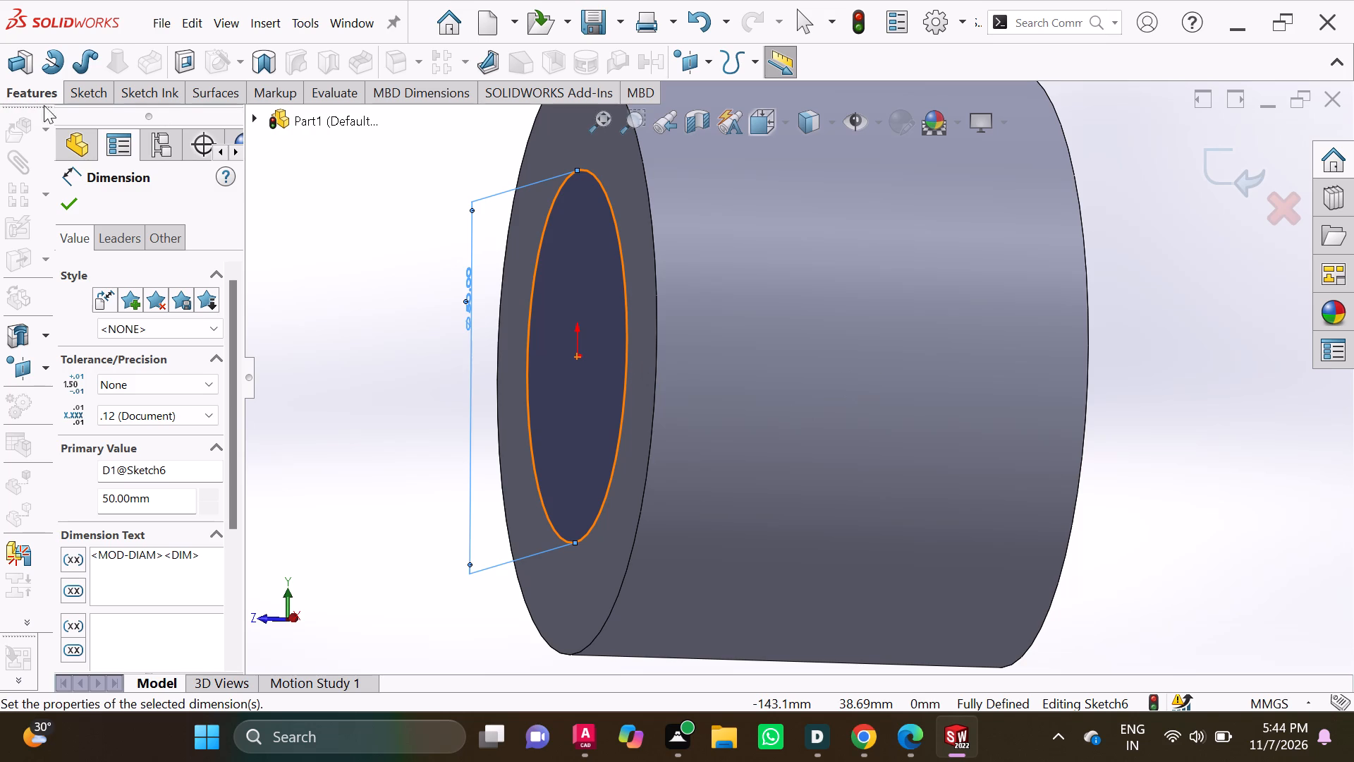
{"action": "left_click", "coordinate": [17, 69]}
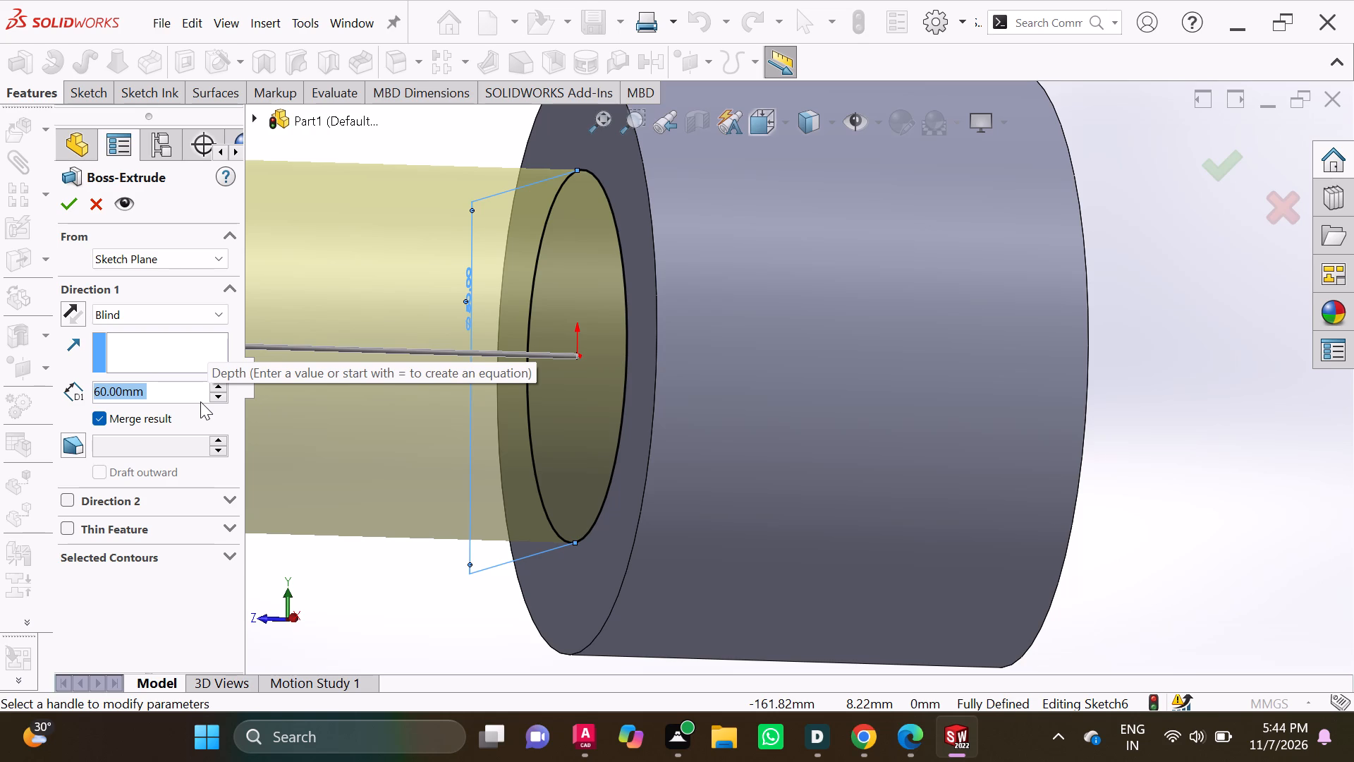
{"action": "key", "text": "BackSpace"}
{"action": "key", "text": "5"}
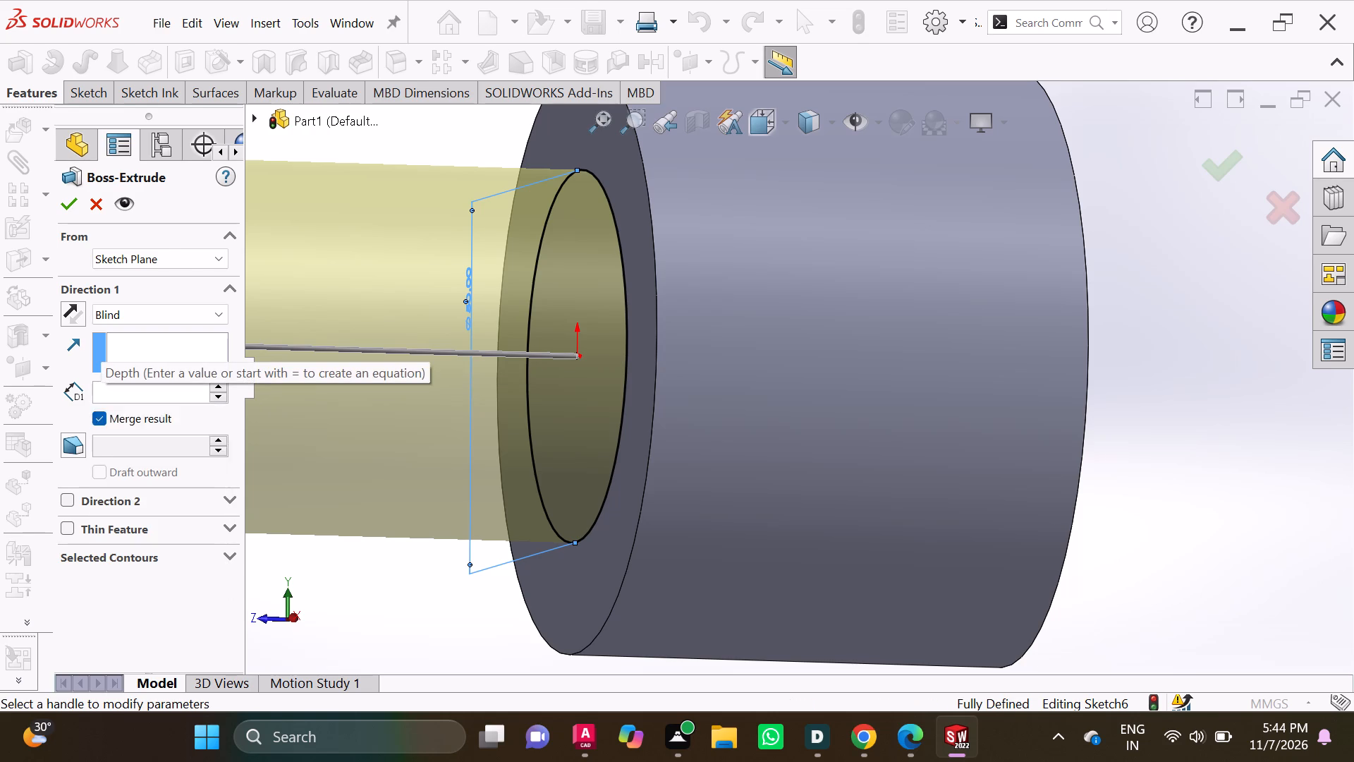
{"action": "key", "text": "BackSpace"}
{"action": "type", "text": "40"}
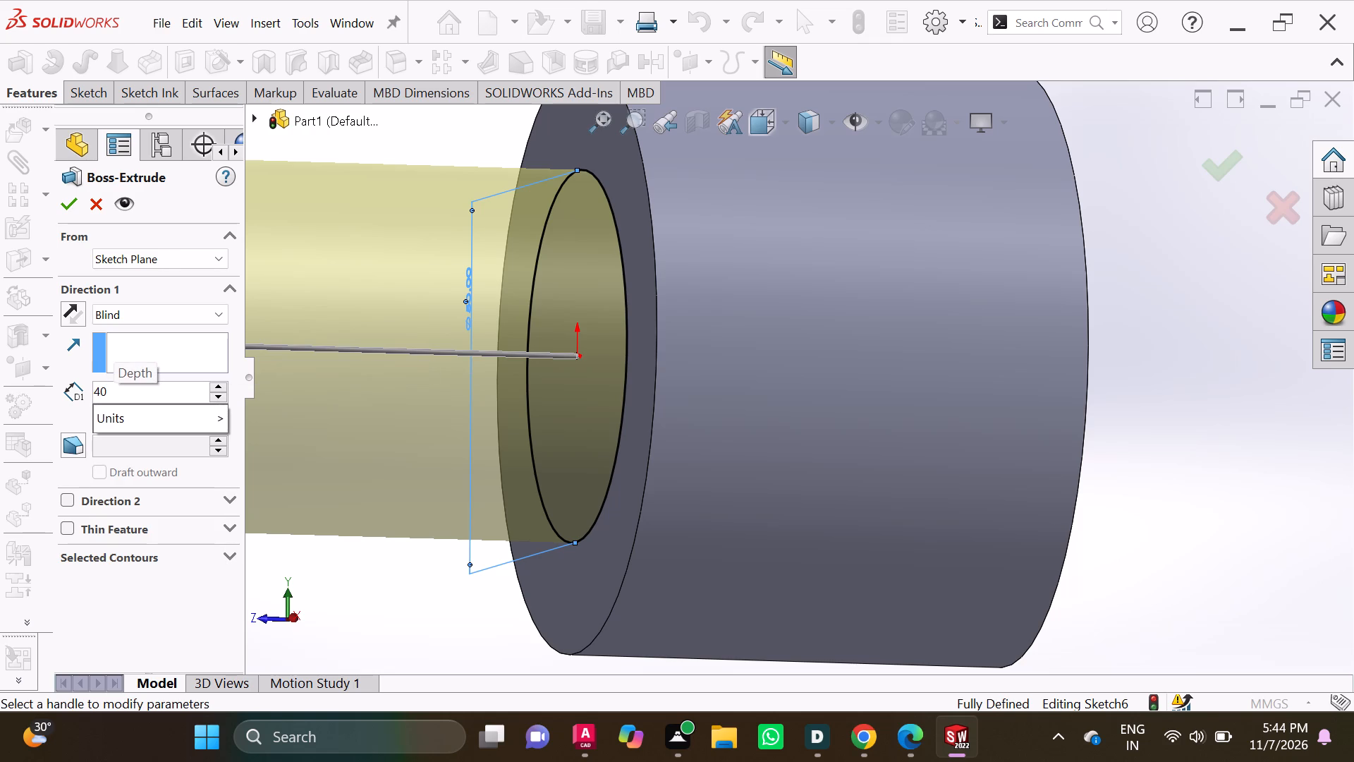
{"action": "key", "text": "Return"}
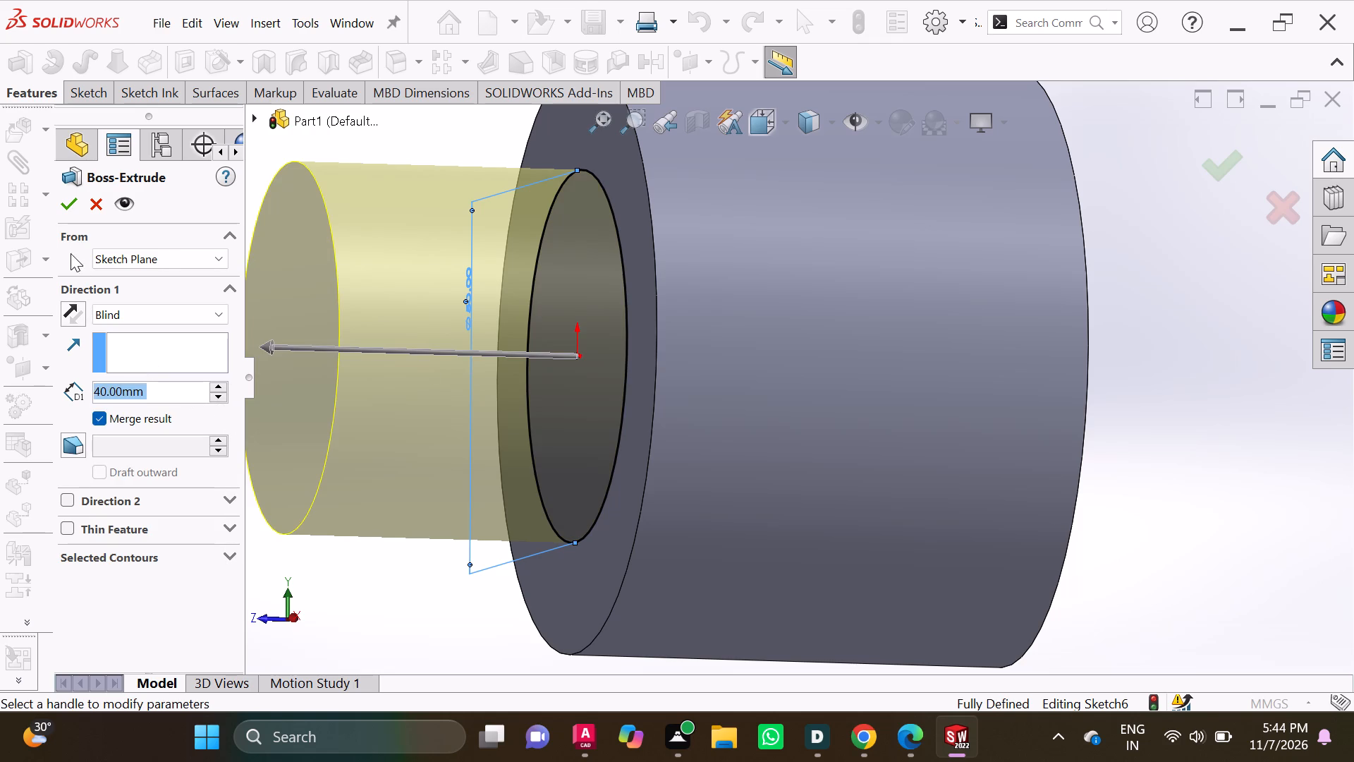
{"action": "left_click", "coordinate": [65, 206]}
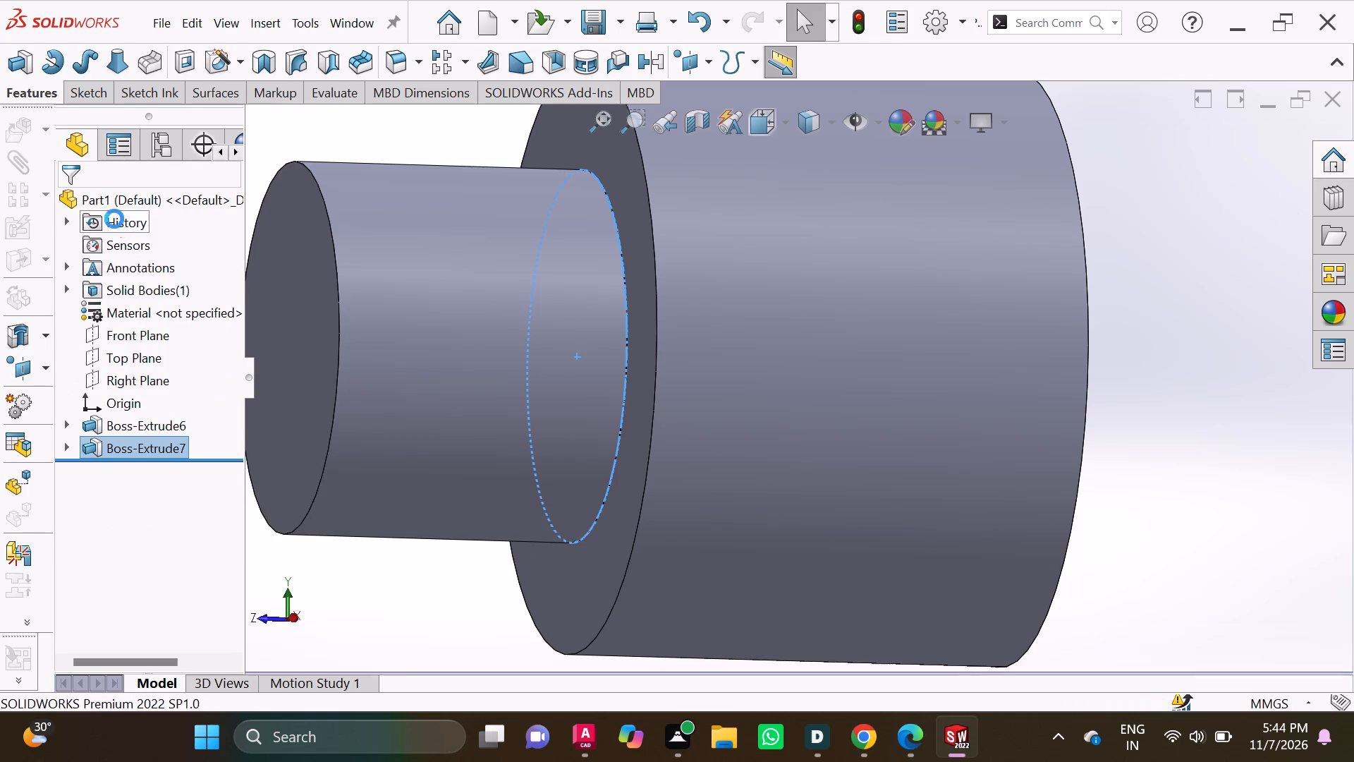
Orient the view normal to the front end face of the 50 mm boss.
{"action": "scroll", "coordinate": [686, 310], "scroll_direction": "down", "scroll_amount": 4}
{"action": "scroll", "coordinate": [678, 346], "scroll_direction": "up", "scroll_amount": 5}
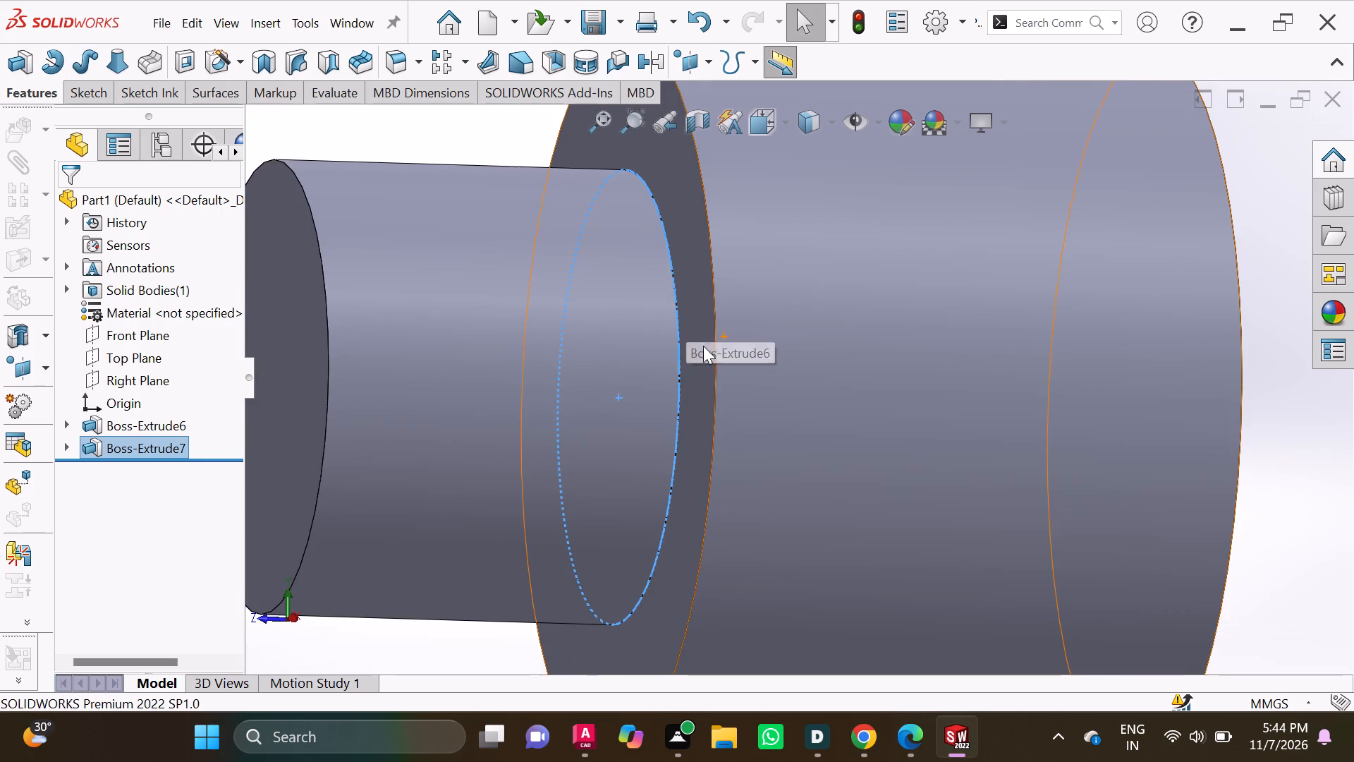
{"action": "scroll", "coordinate": [703, 346], "scroll_direction": "up", "scroll_amount": 2}
{"action": "scroll", "coordinate": [713, 349], "scroll_direction": "down", "scroll_amount": 1}
{"action": "scroll", "coordinate": [713, 349], "scroll_direction": "up", "scroll_amount": 1}
{"action": "scroll", "coordinate": [713, 349], "scroll_direction": "down", "scroll_amount": 1}
{"action": "scroll", "coordinate": [713, 349], "scroll_direction": "up", "scroll_amount": 7}
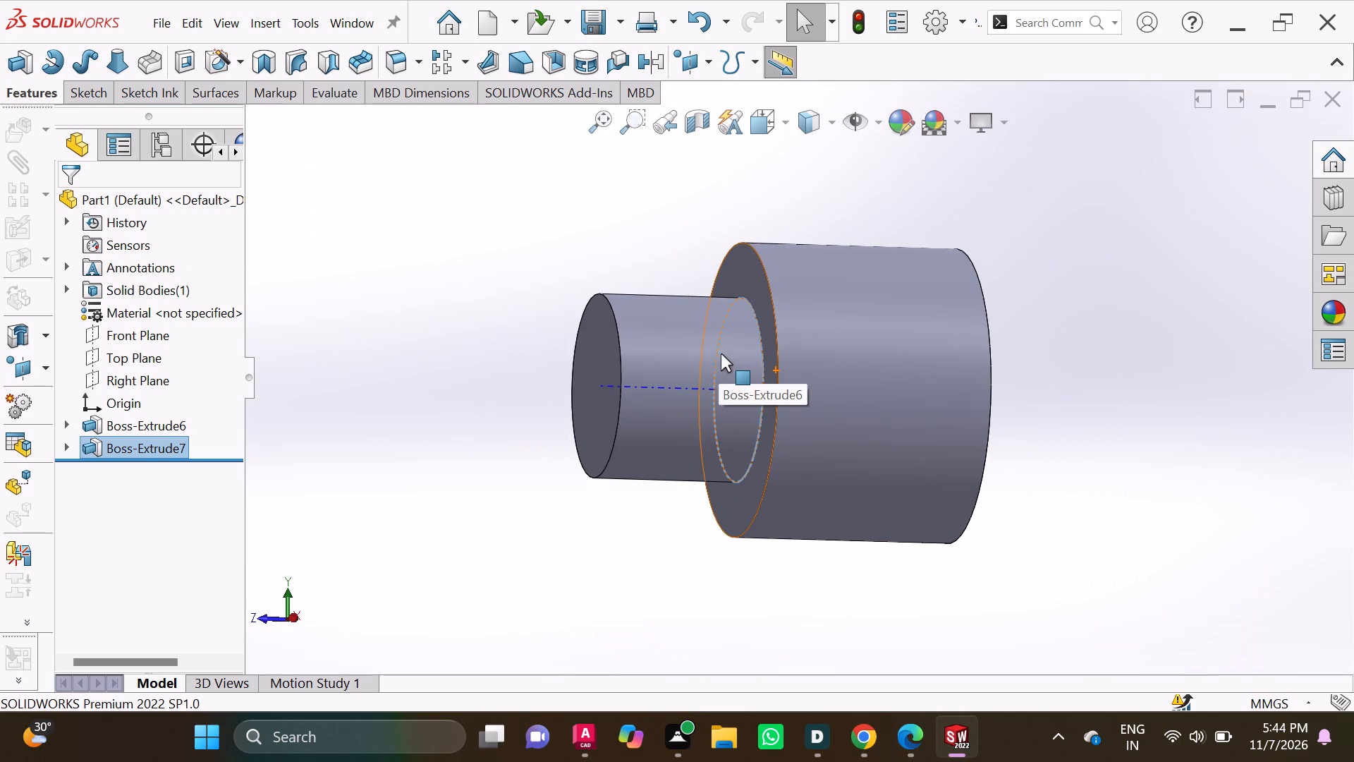
{"action": "left_click", "coordinate": [781, 129]}
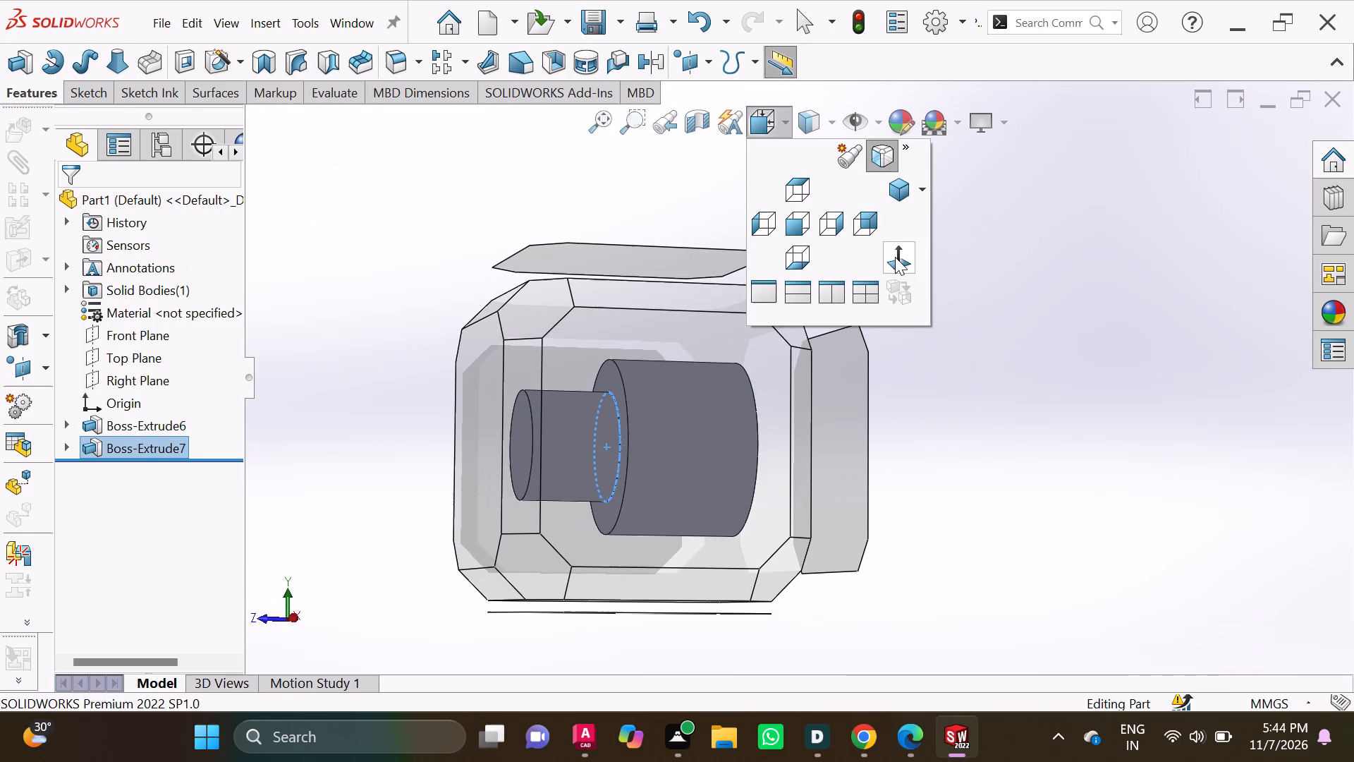
{"action": "left_click", "coordinate": [895, 260]}
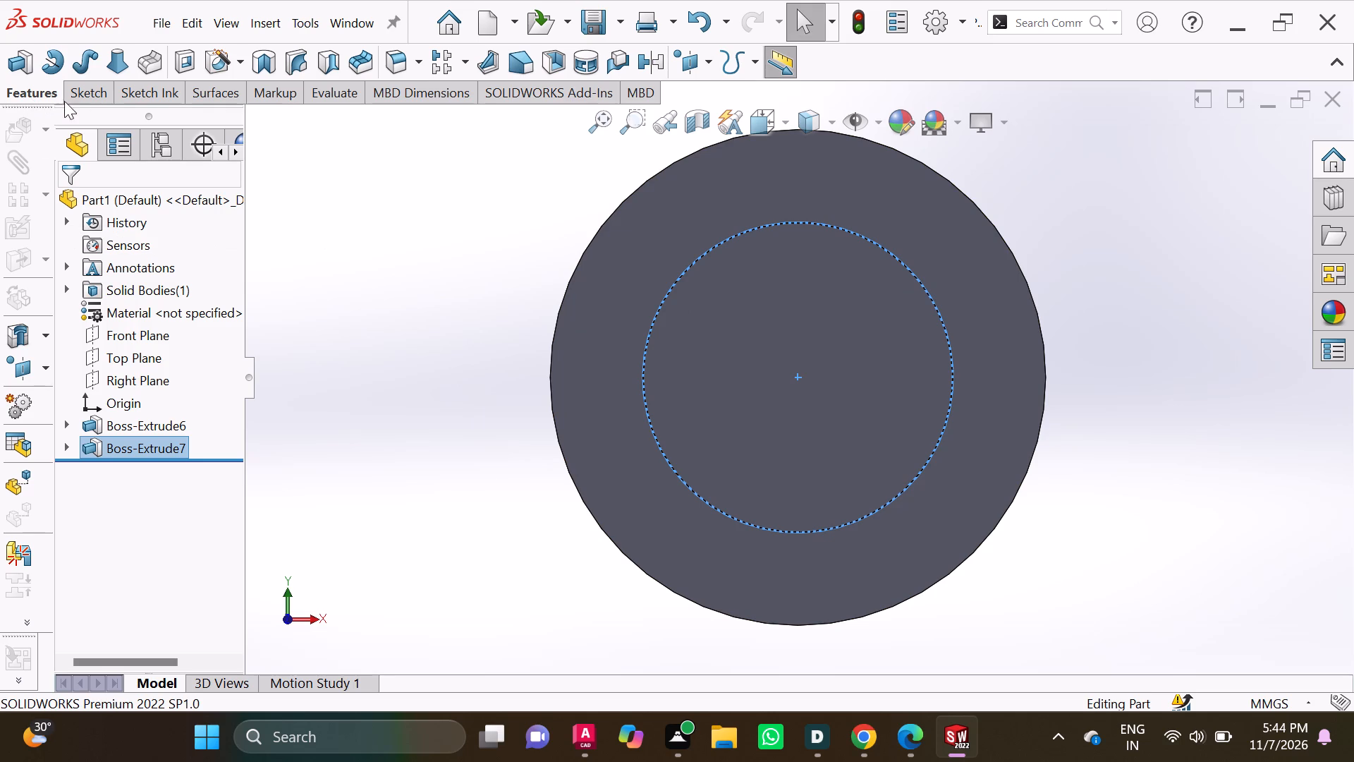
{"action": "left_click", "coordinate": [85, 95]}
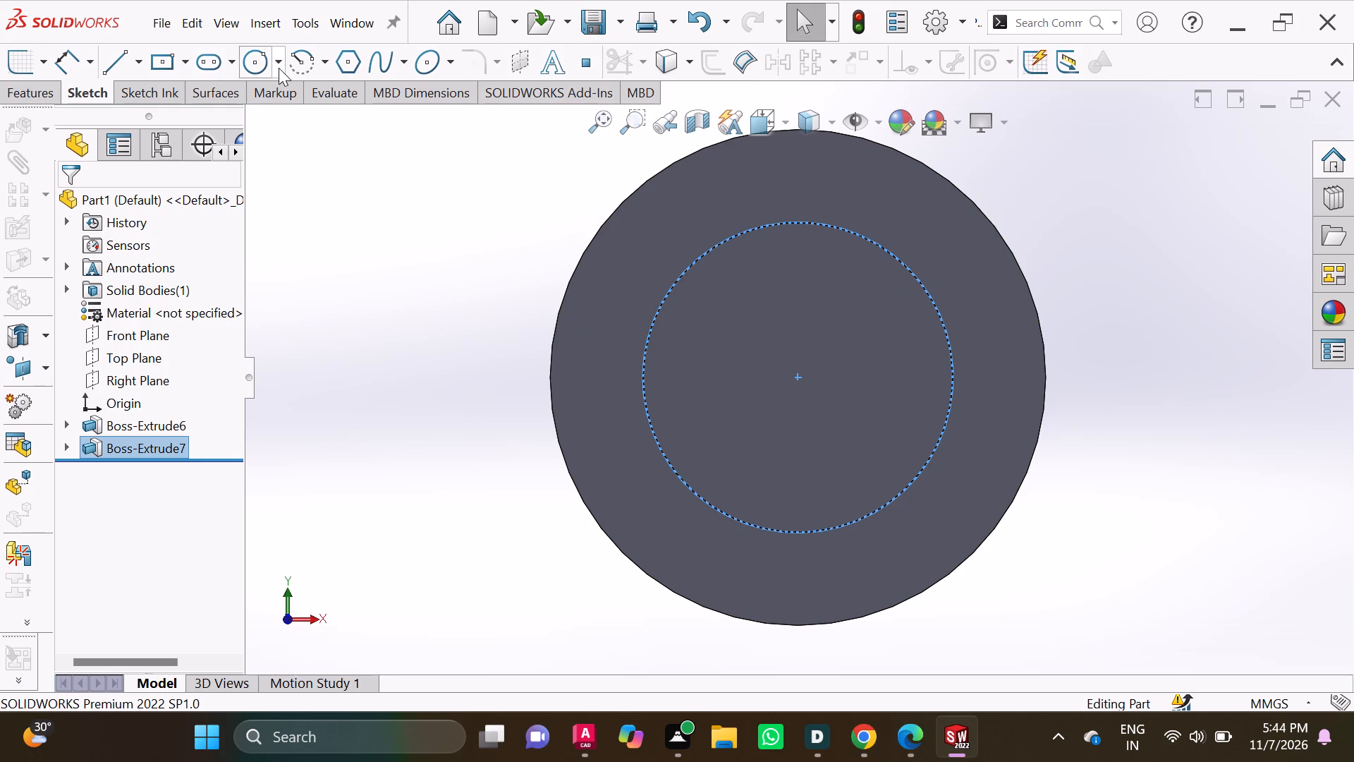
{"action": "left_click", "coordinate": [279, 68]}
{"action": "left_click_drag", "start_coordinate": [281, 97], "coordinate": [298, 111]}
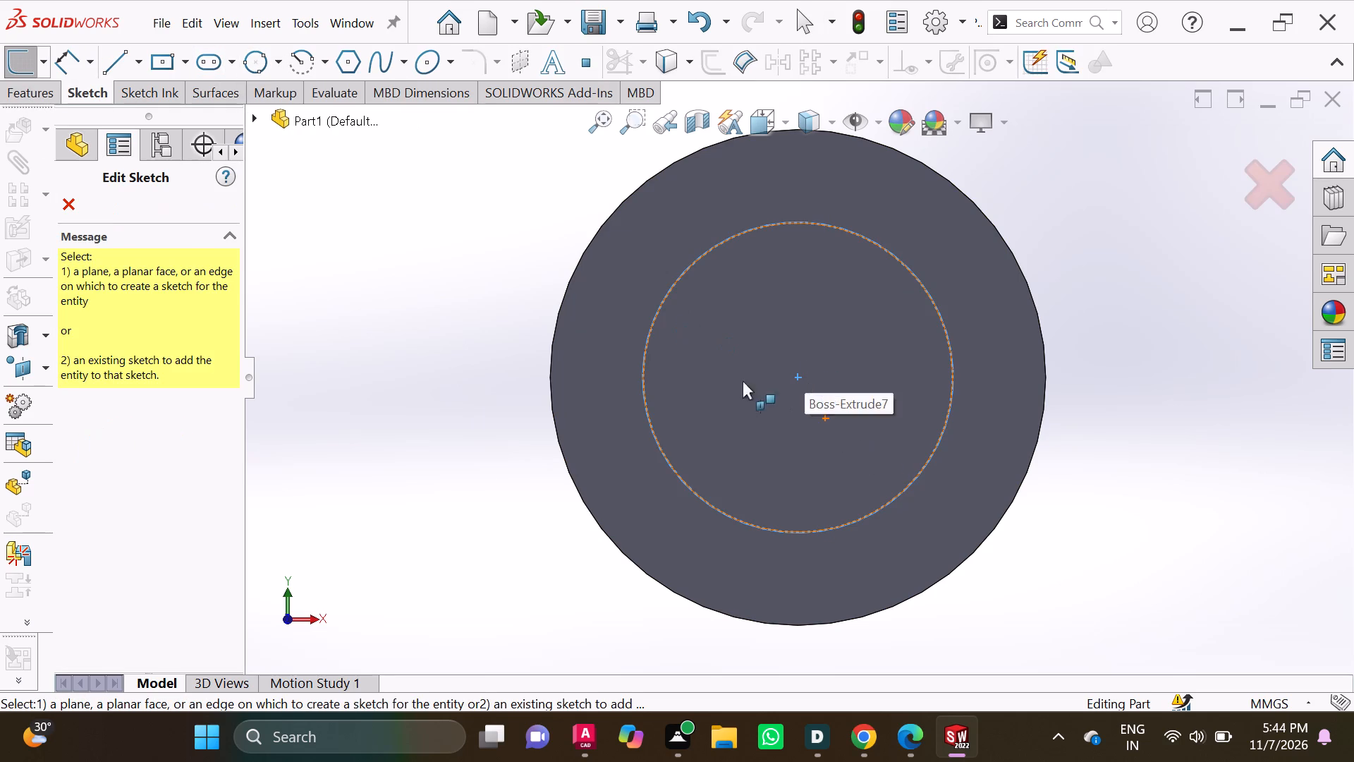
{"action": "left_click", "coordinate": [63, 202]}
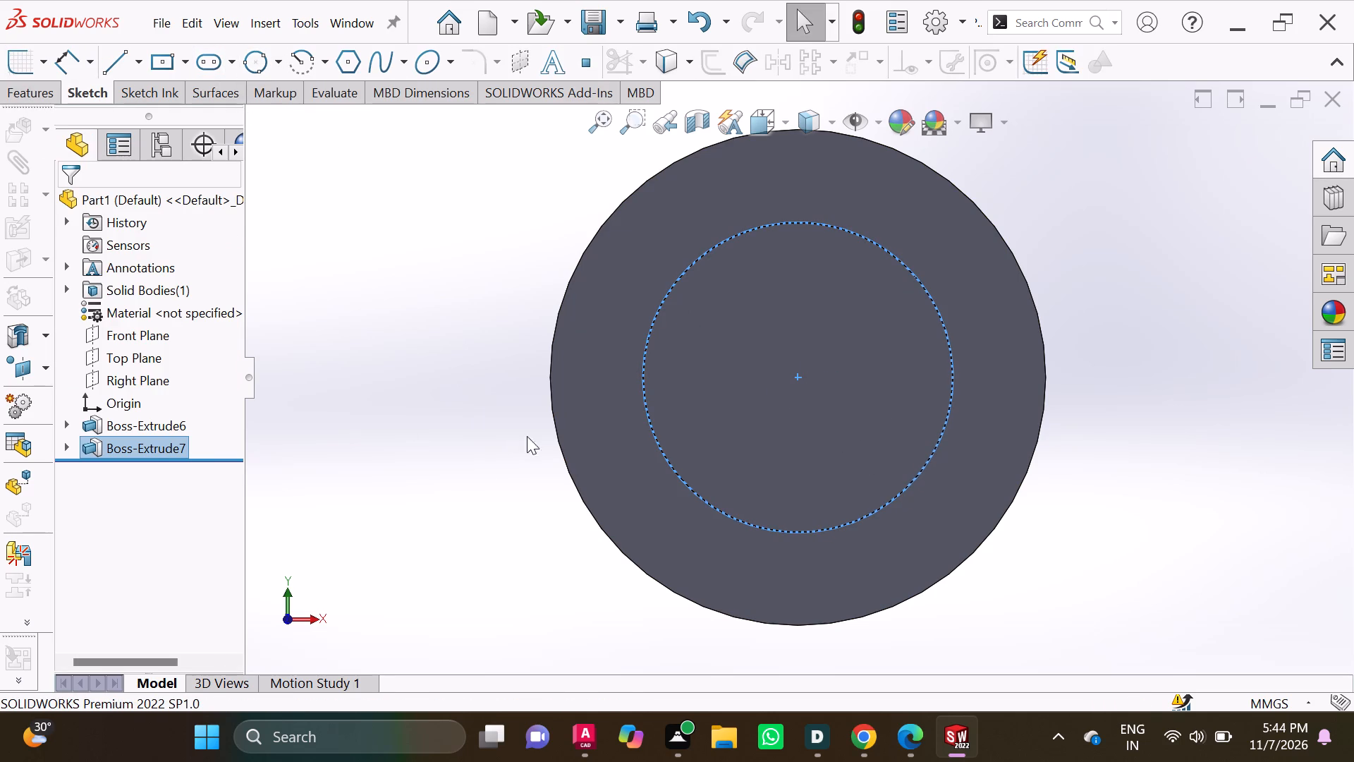
Sketch a circle about 31 mm in diameter on the 50 mm boss's front end face, centred on the origin.
{"action": "left_click", "coordinate": [750, 375]}
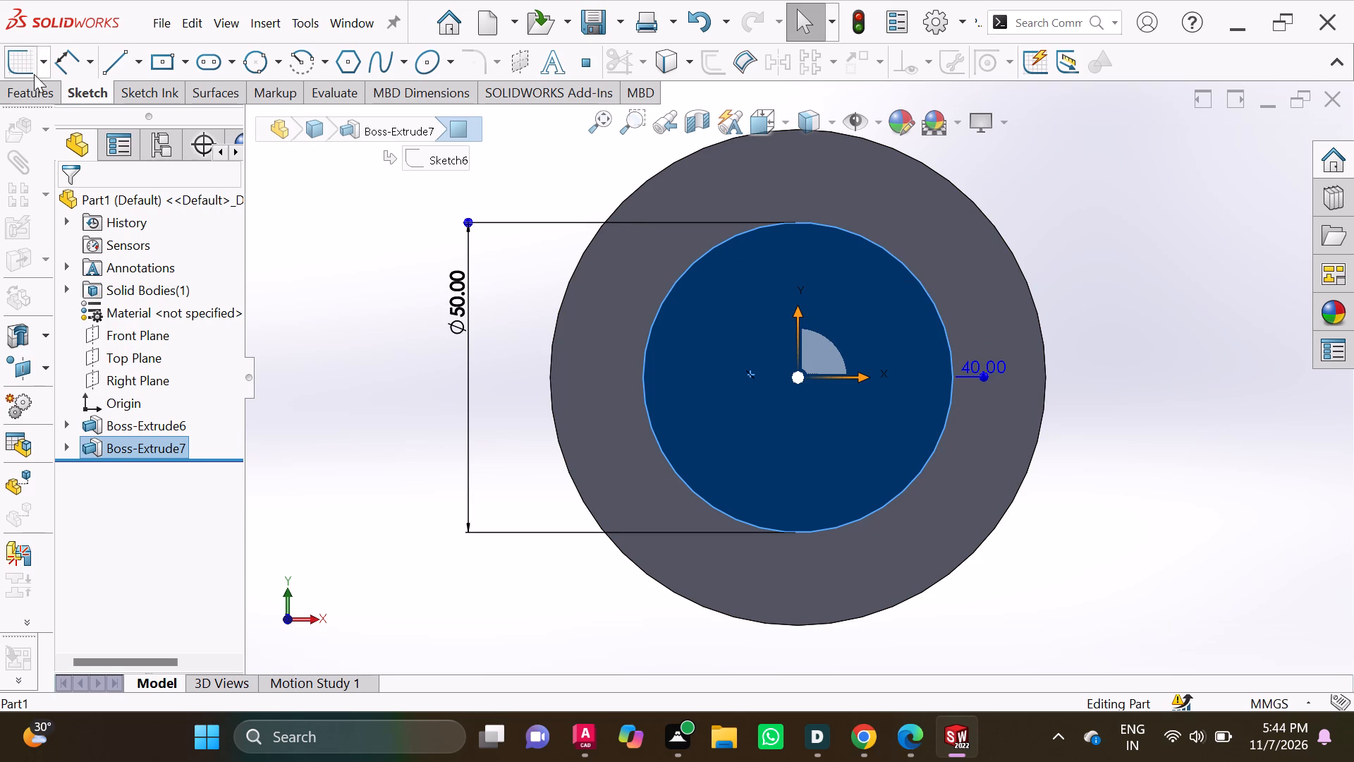
{"action": "left_click", "coordinate": [276, 66]}
{"action": "left_click", "coordinate": [291, 98]}
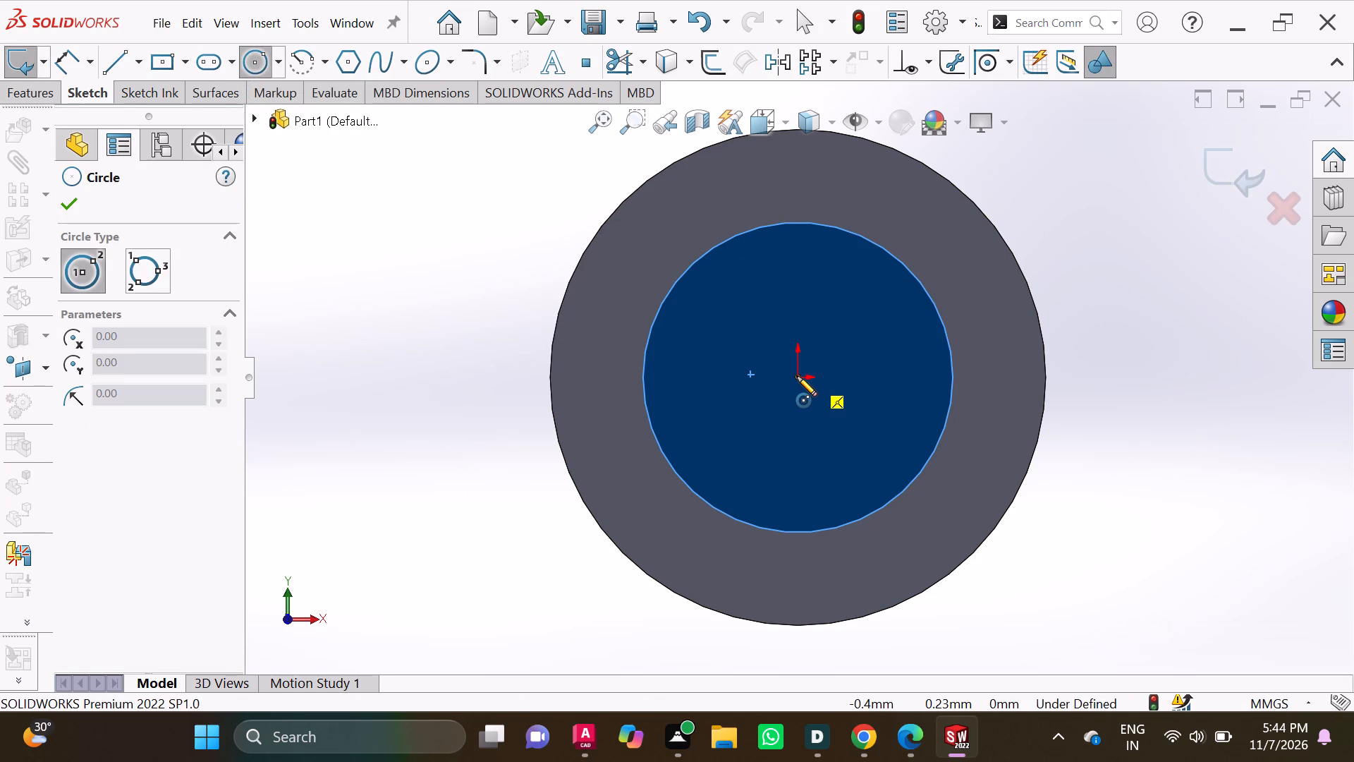
{"action": "double_click", "coordinate": [797, 377]}
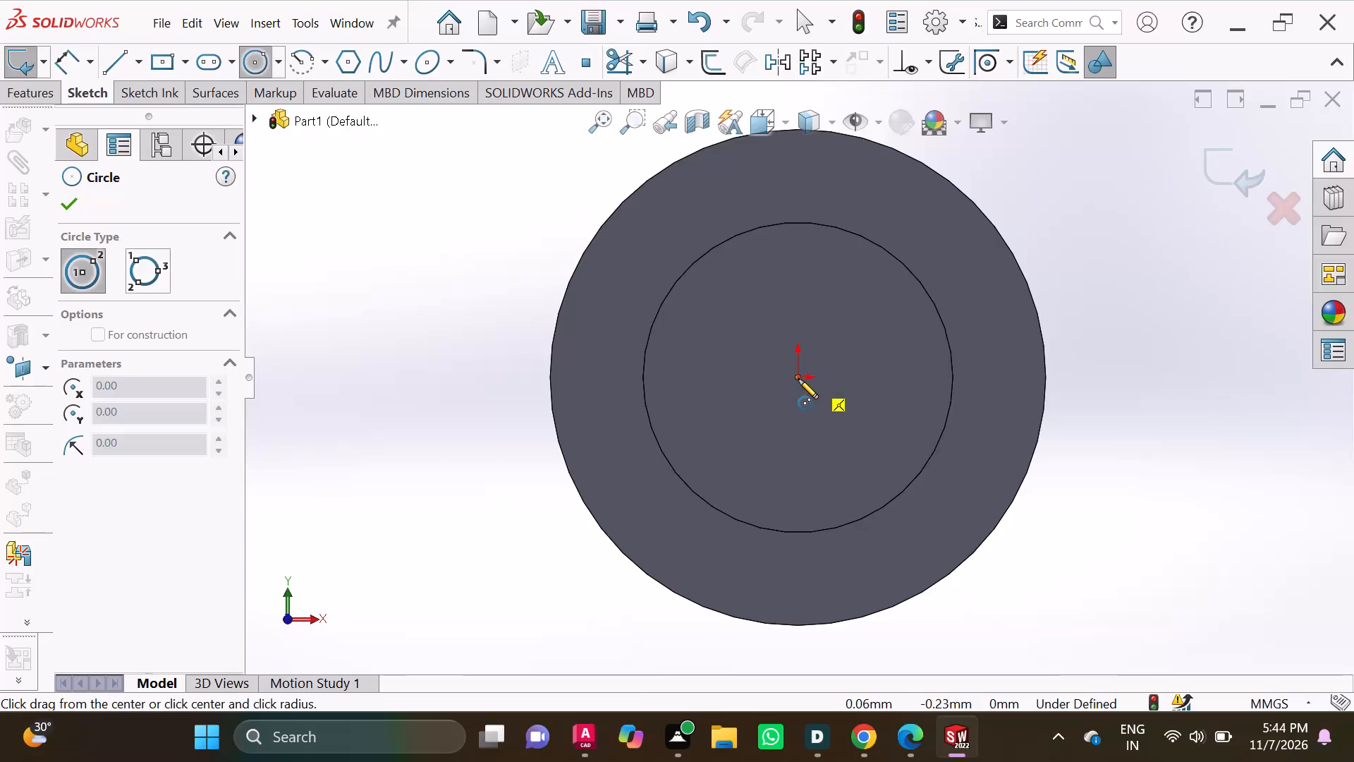
{"action": "left_click", "coordinate": [798, 379]}
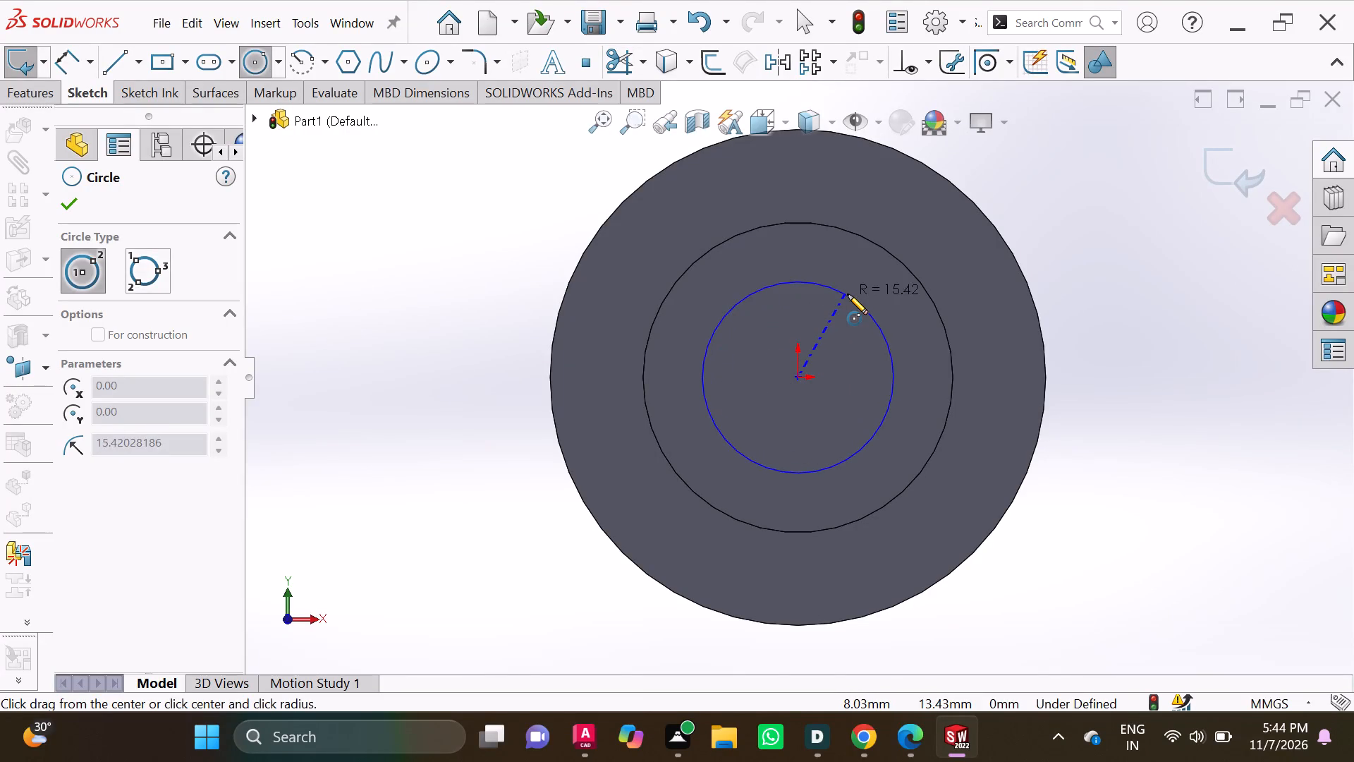
{"action": "left_click", "coordinate": [848, 294]}
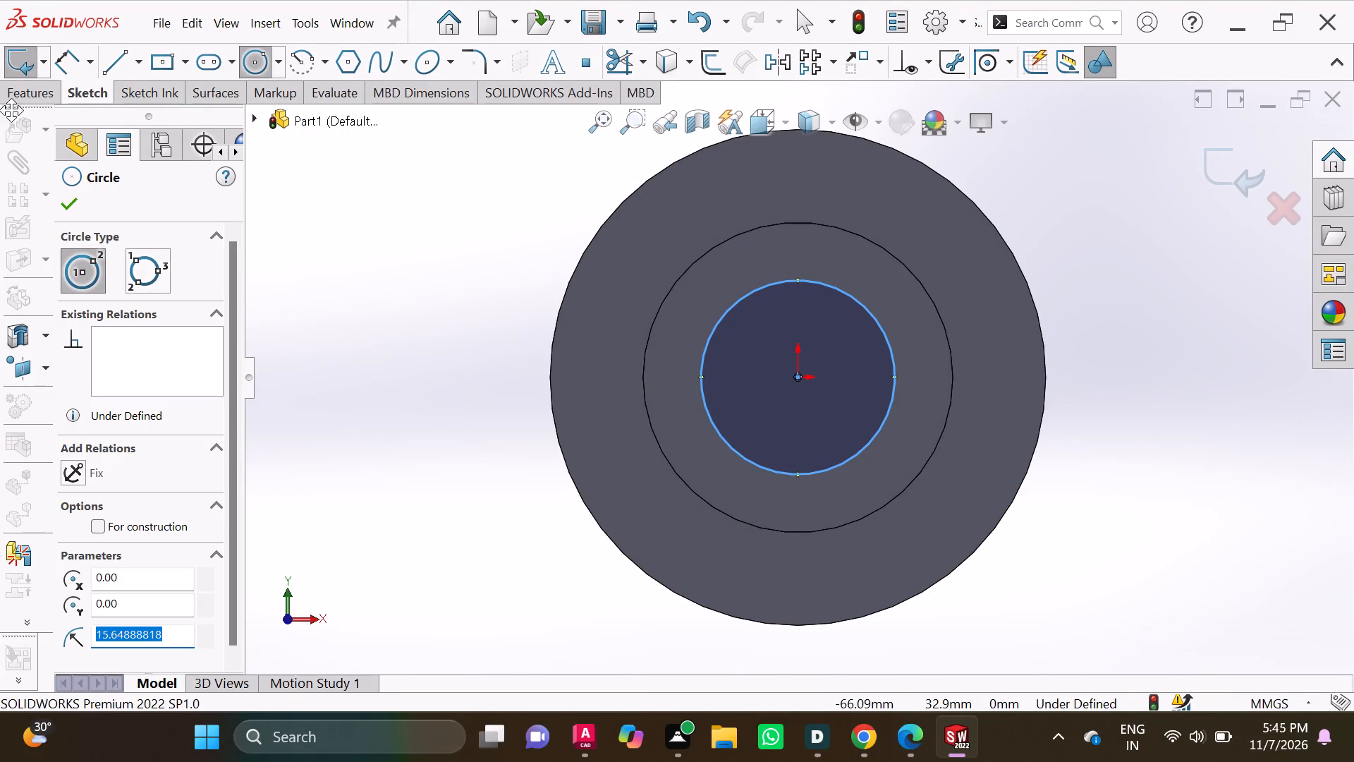
Dimension the diameter of the new circle on the boss's end face and set it to 40 mm.
{"action": "left_click", "coordinate": [68, 61]}
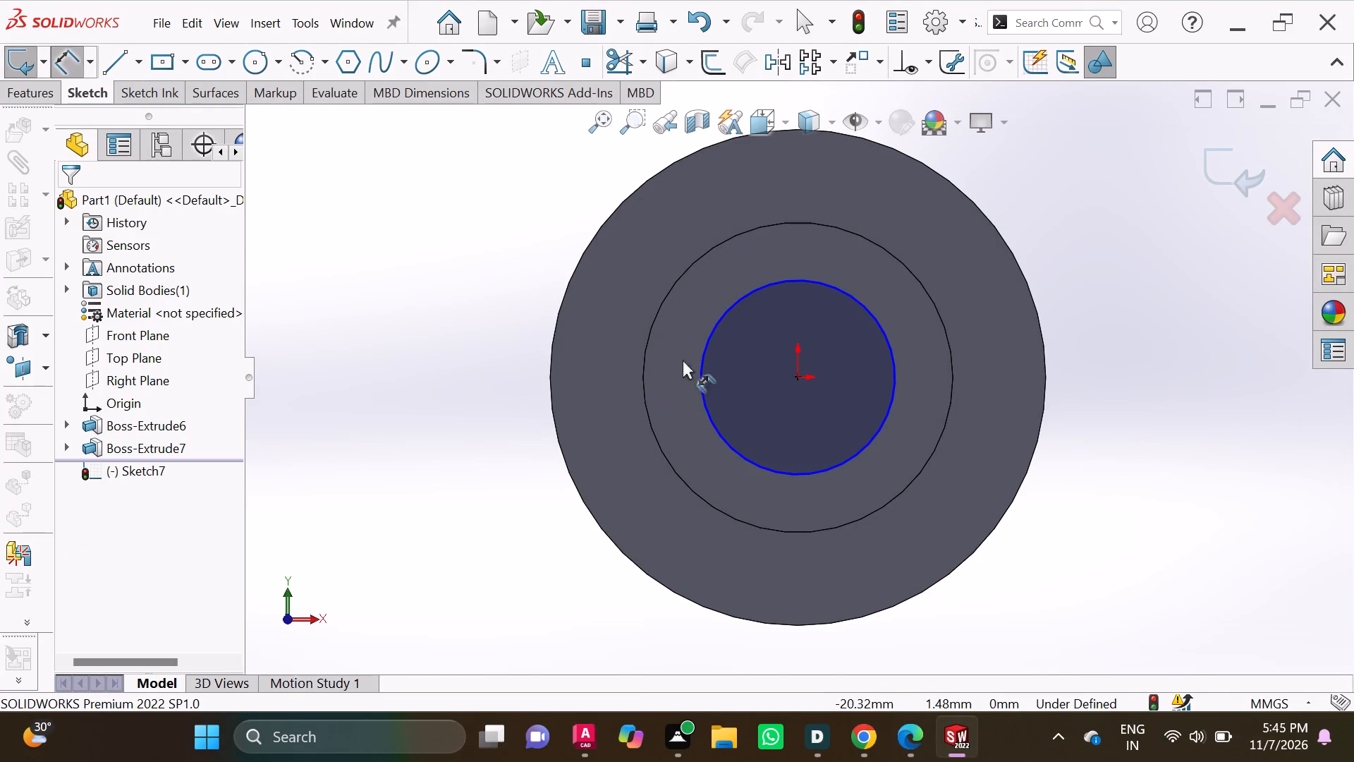
{"action": "left_click", "coordinate": [720, 321]}
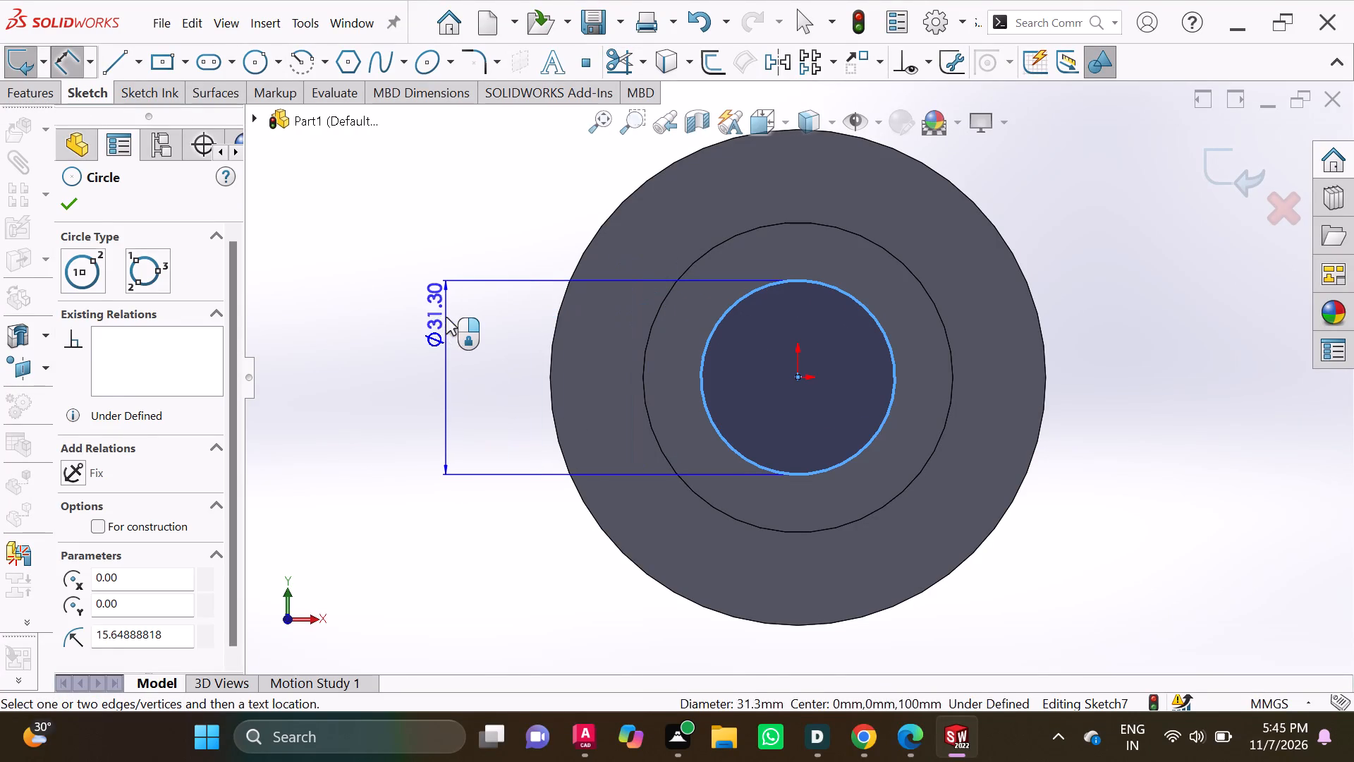
{"action": "left_click", "coordinate": [446, 317]}
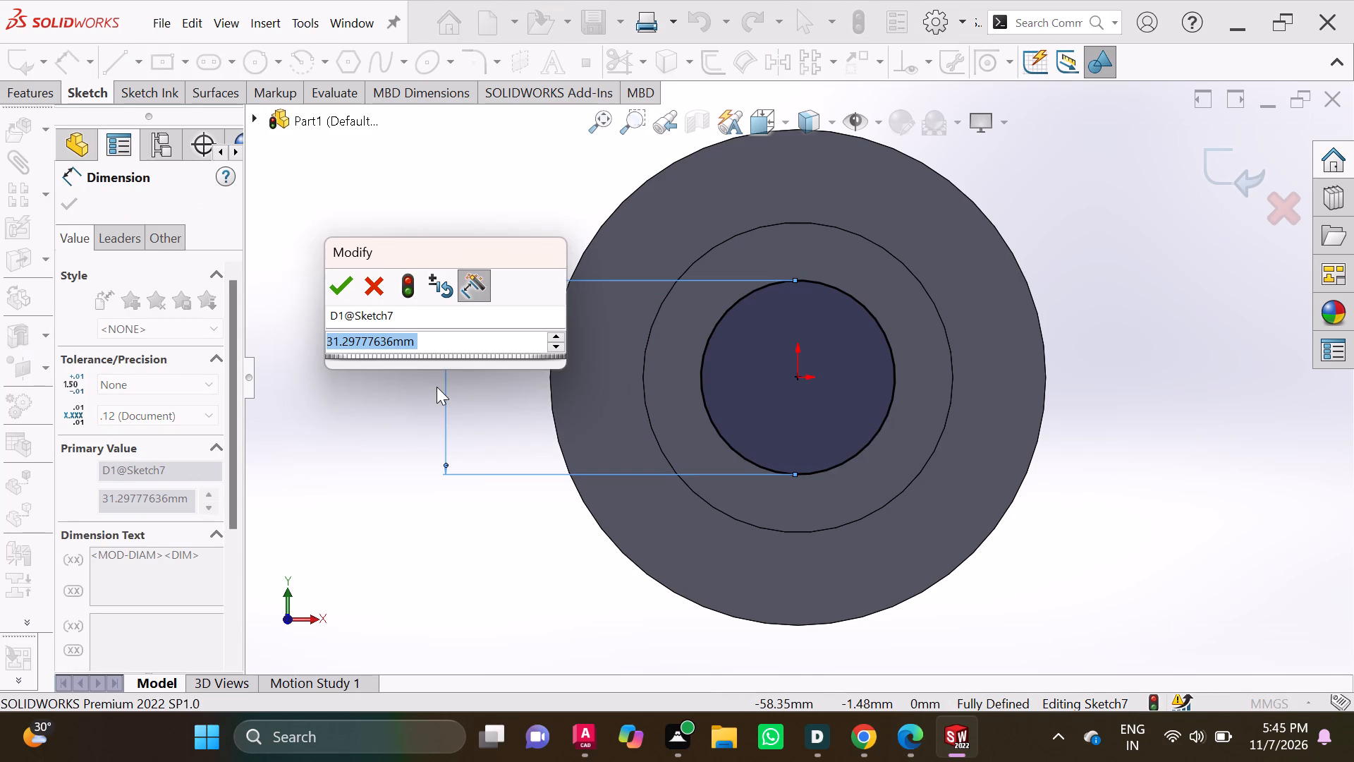
{"action": "type", "text": "40"}
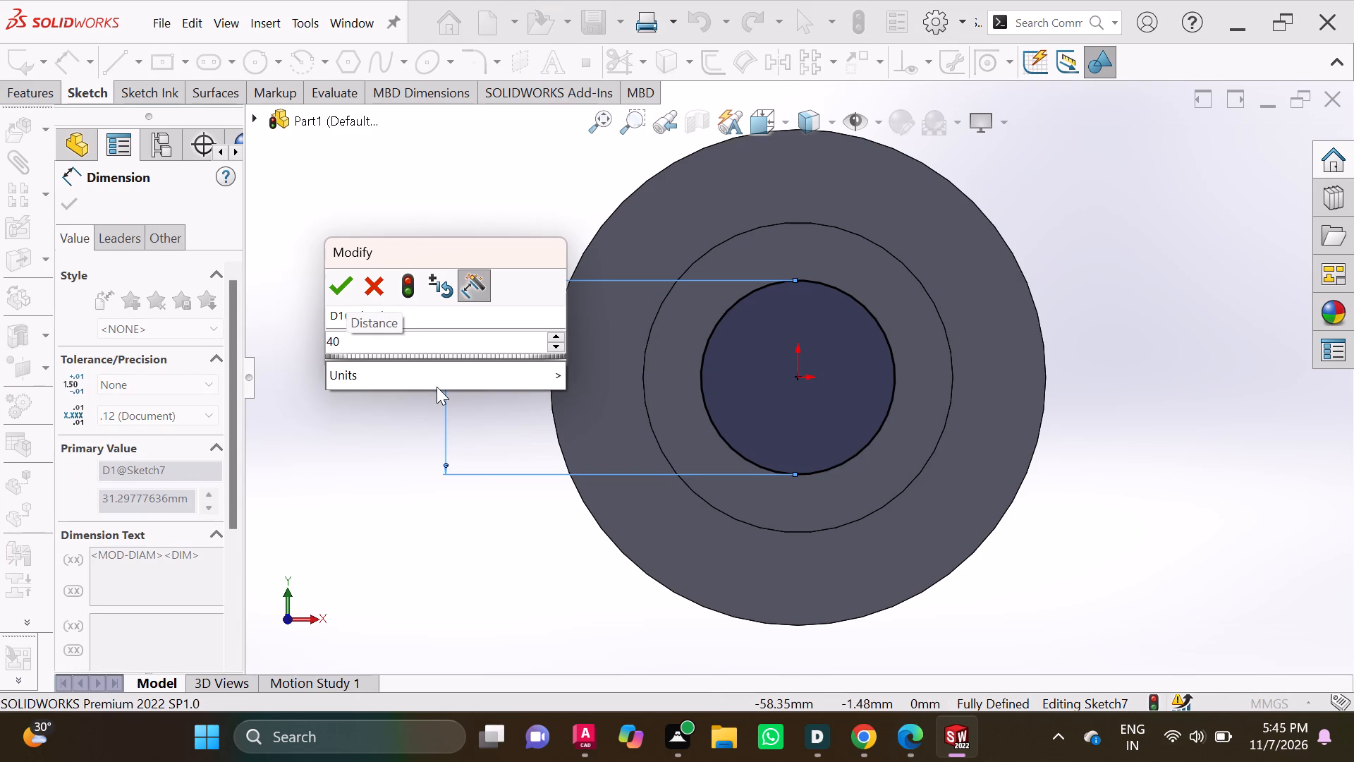
{"action": "key", "text": "Return"}
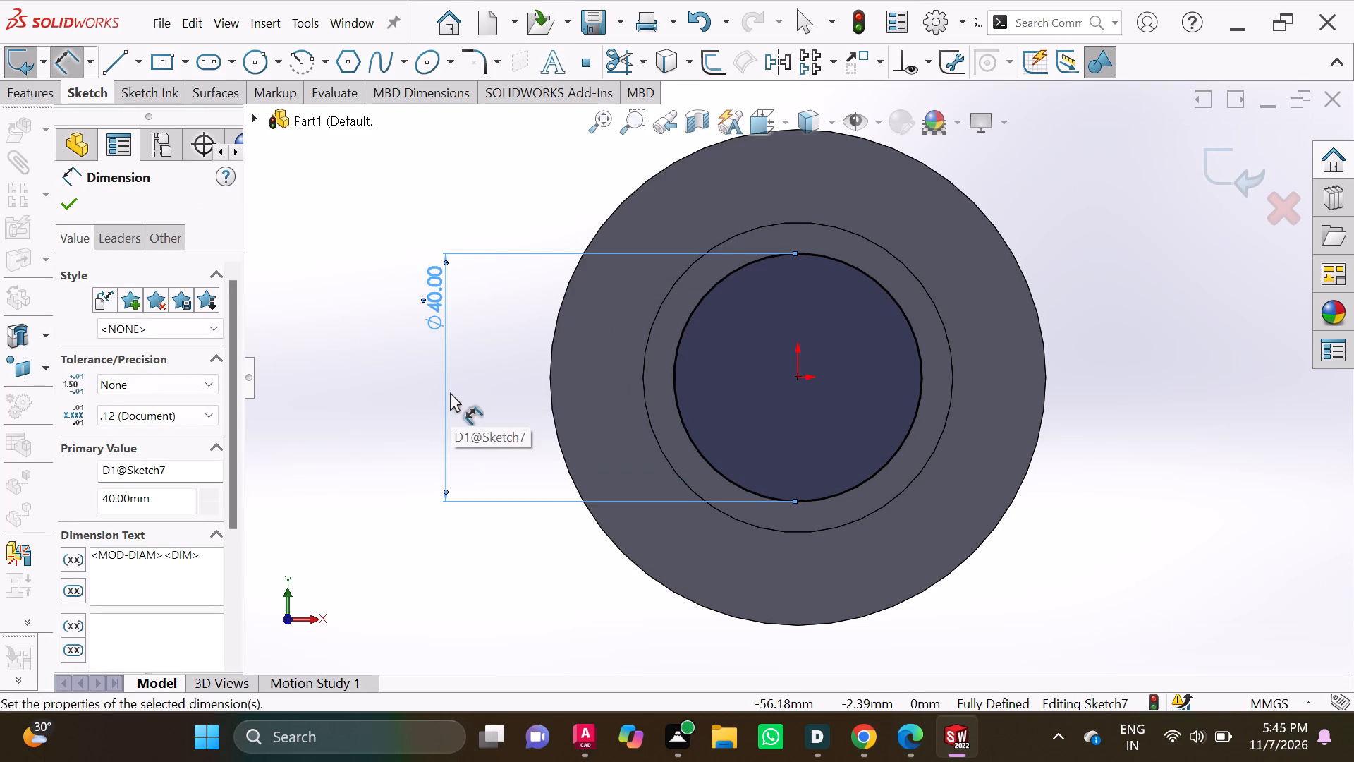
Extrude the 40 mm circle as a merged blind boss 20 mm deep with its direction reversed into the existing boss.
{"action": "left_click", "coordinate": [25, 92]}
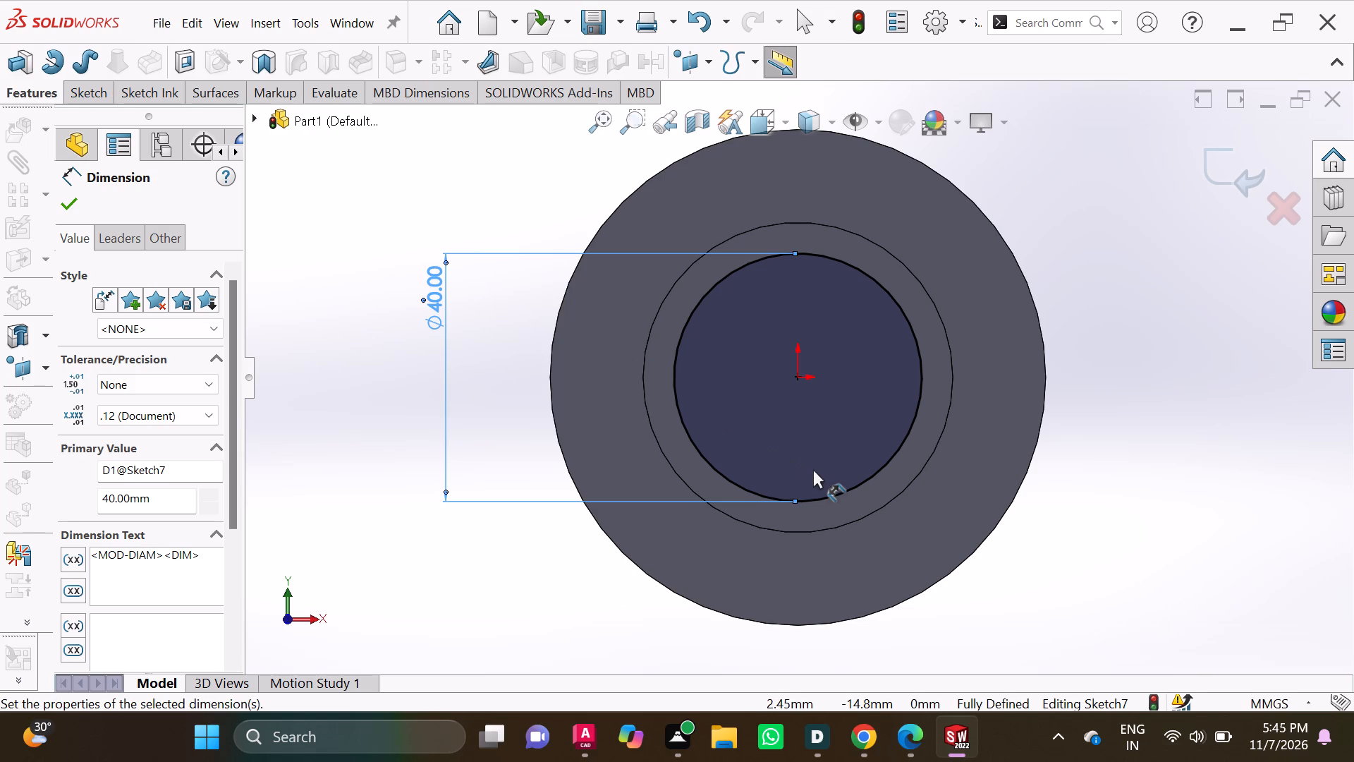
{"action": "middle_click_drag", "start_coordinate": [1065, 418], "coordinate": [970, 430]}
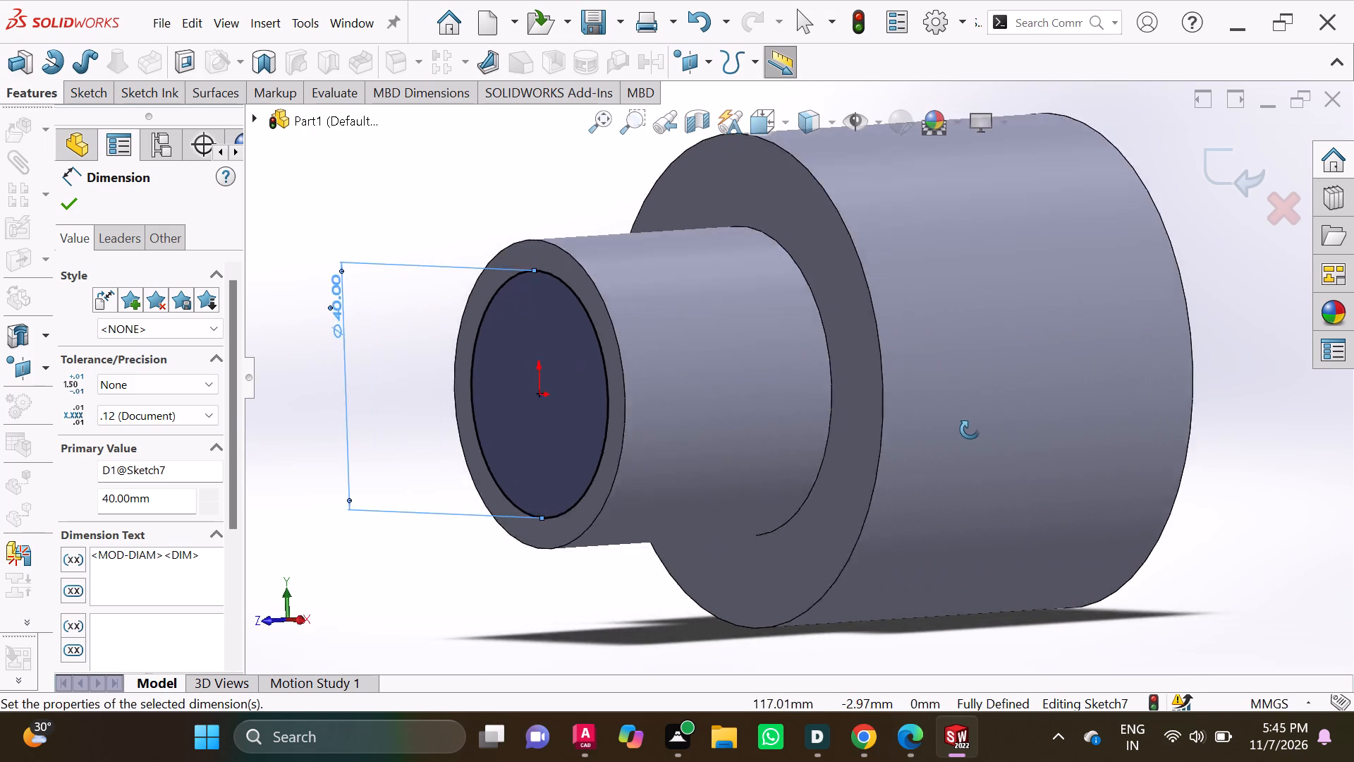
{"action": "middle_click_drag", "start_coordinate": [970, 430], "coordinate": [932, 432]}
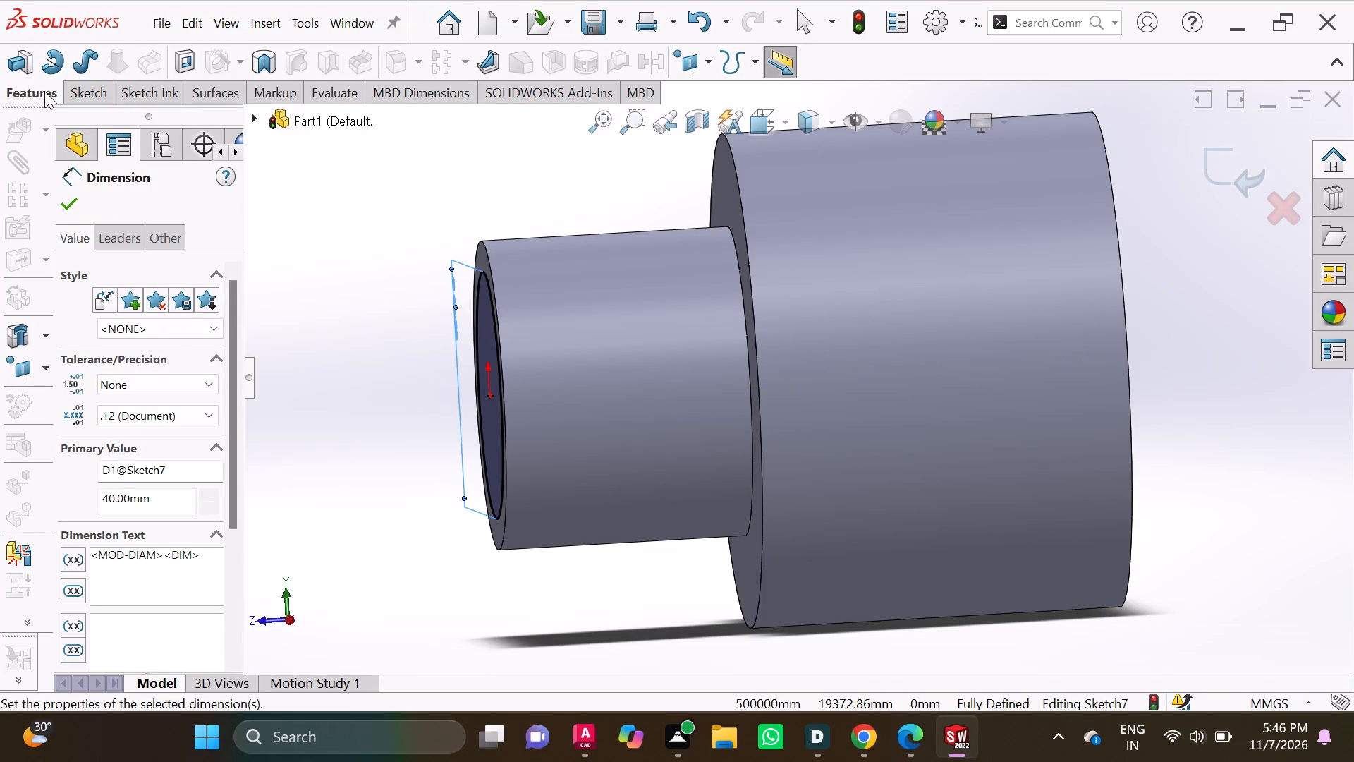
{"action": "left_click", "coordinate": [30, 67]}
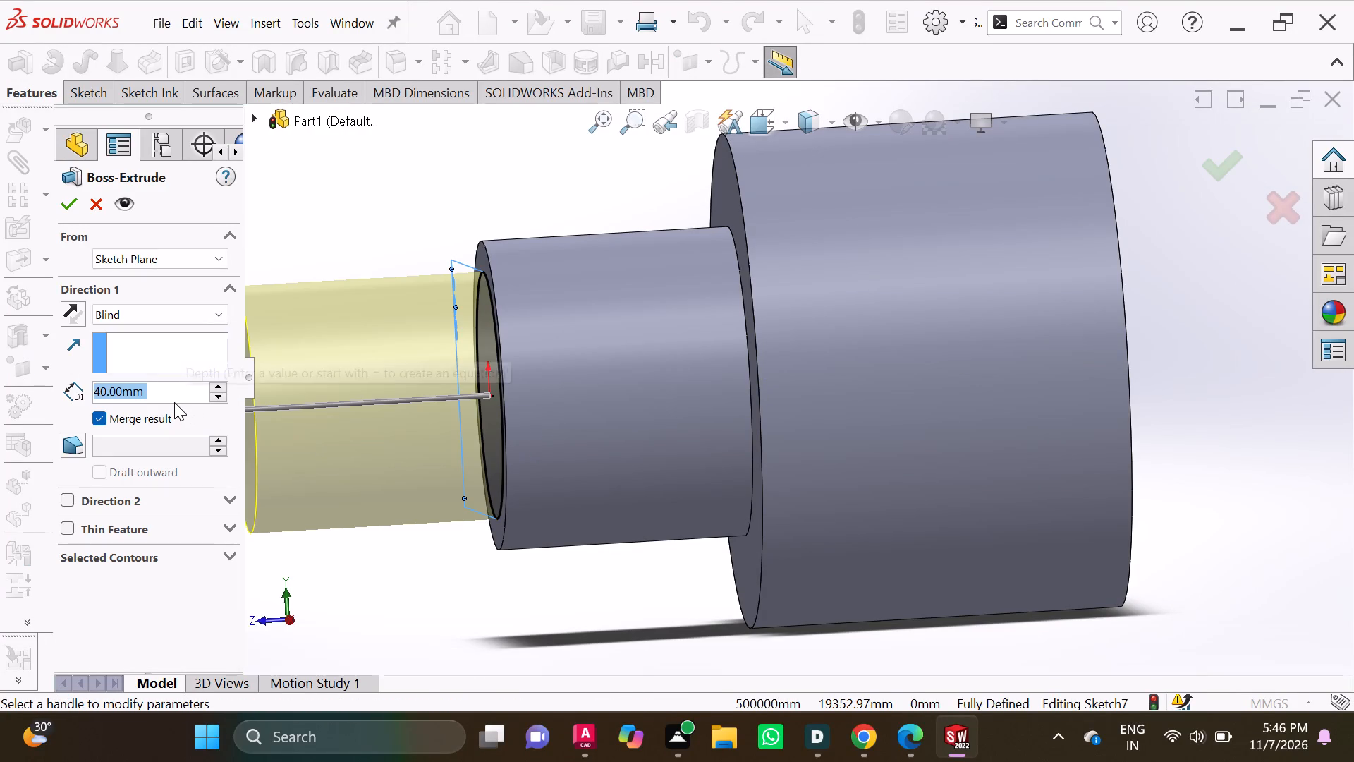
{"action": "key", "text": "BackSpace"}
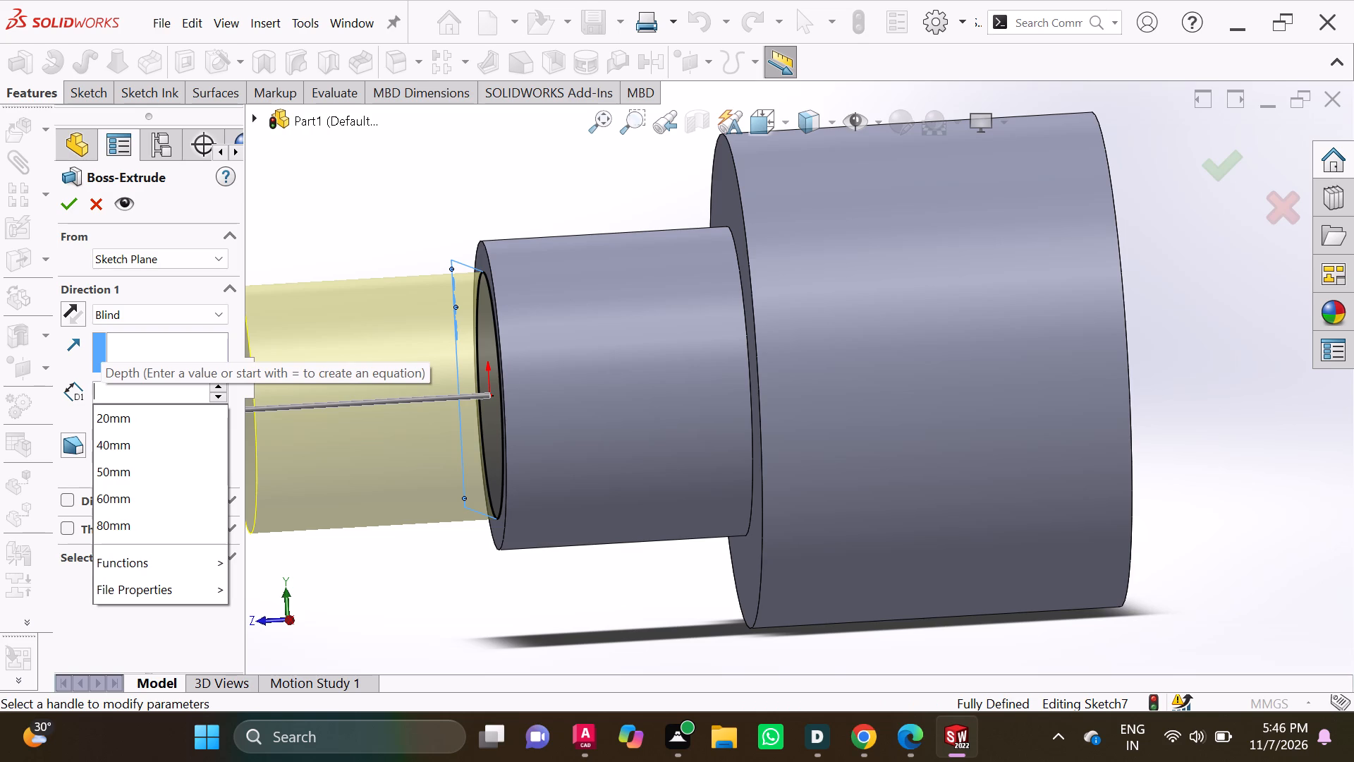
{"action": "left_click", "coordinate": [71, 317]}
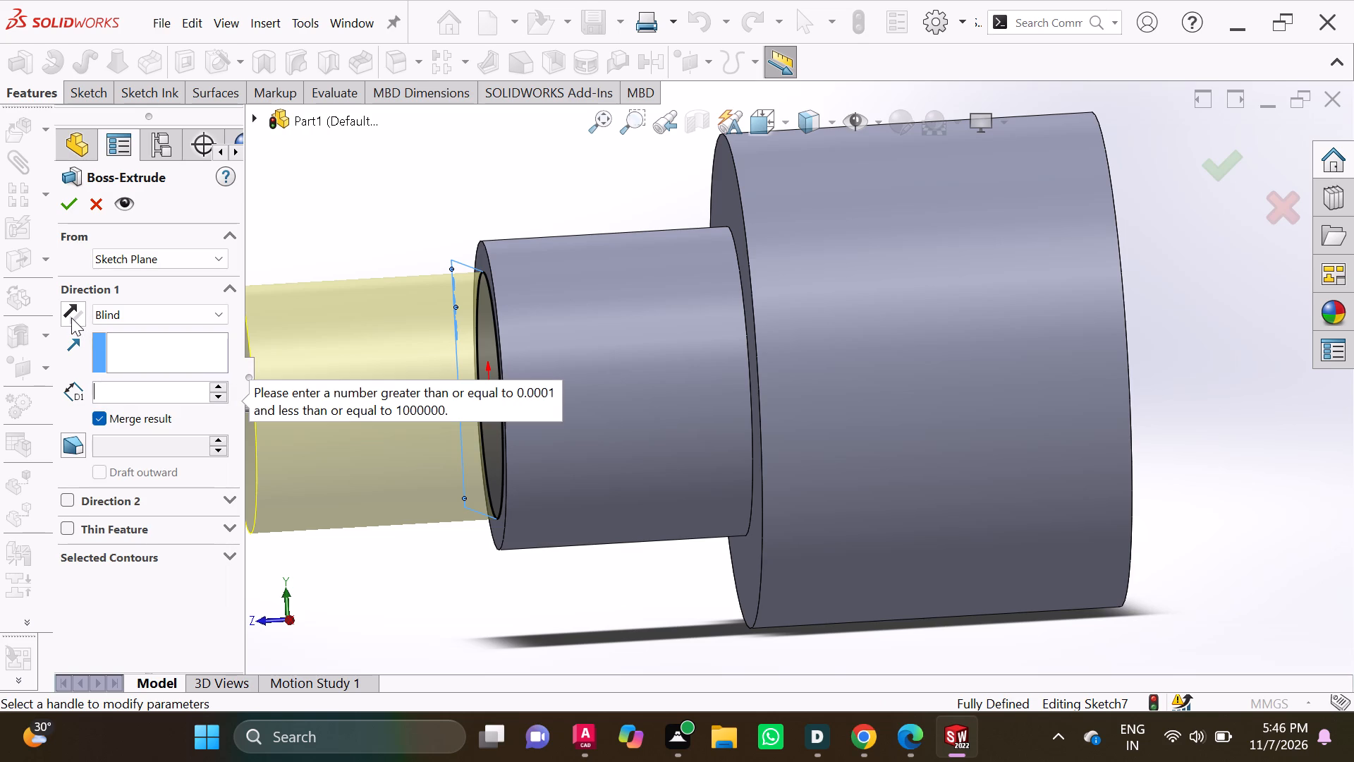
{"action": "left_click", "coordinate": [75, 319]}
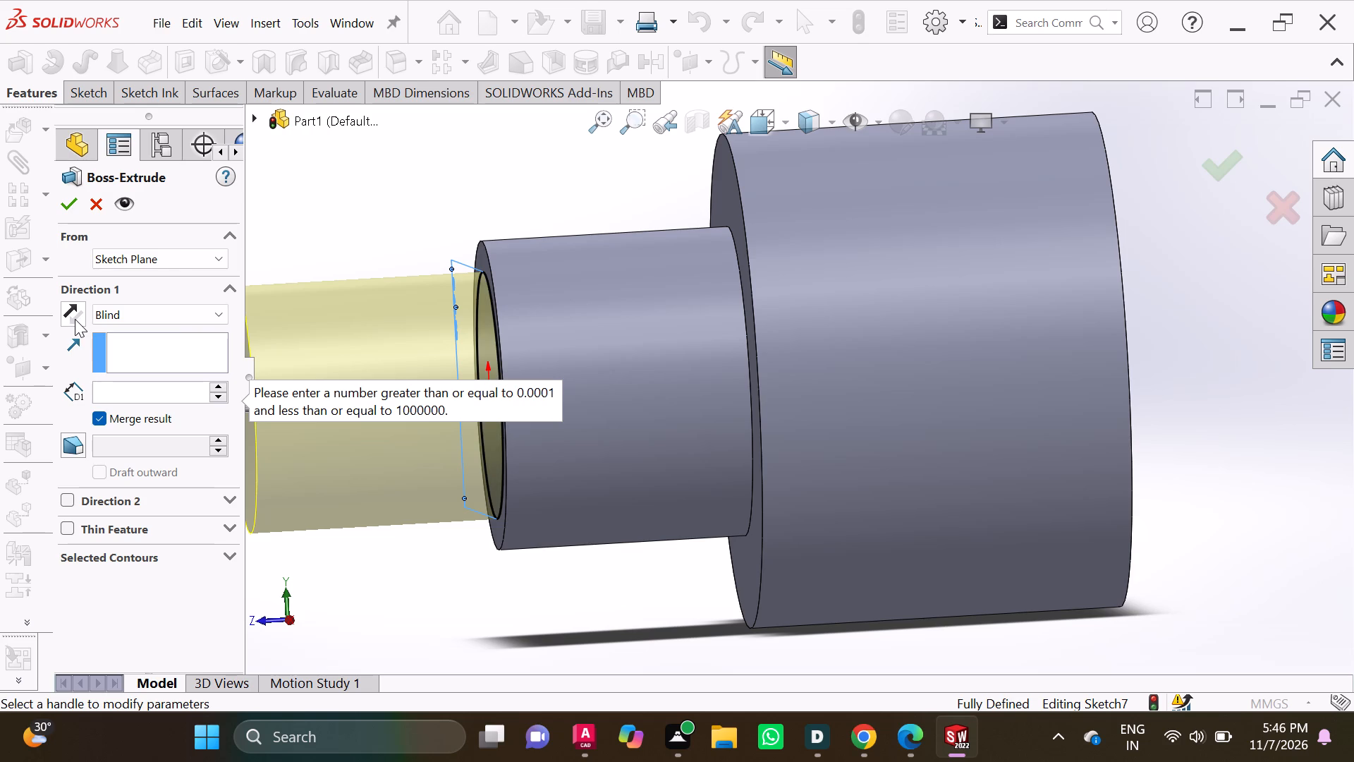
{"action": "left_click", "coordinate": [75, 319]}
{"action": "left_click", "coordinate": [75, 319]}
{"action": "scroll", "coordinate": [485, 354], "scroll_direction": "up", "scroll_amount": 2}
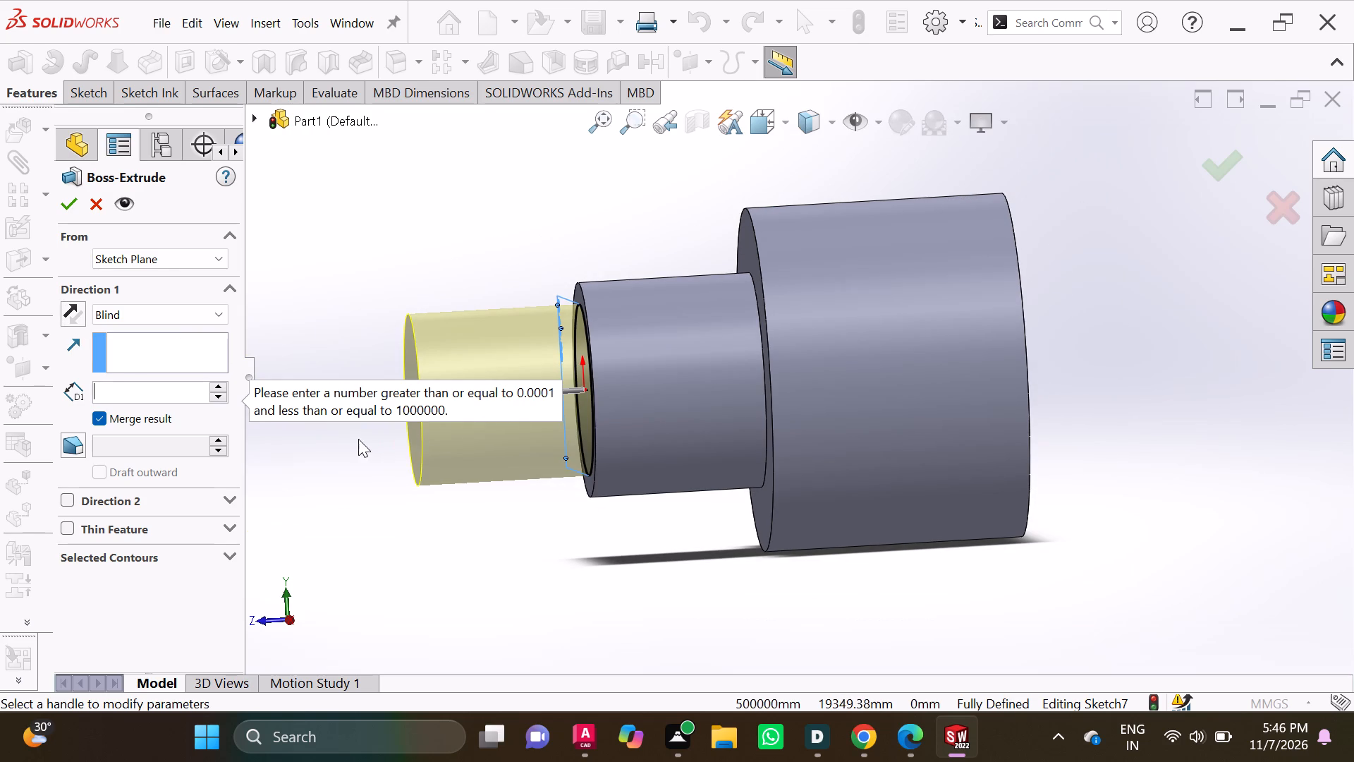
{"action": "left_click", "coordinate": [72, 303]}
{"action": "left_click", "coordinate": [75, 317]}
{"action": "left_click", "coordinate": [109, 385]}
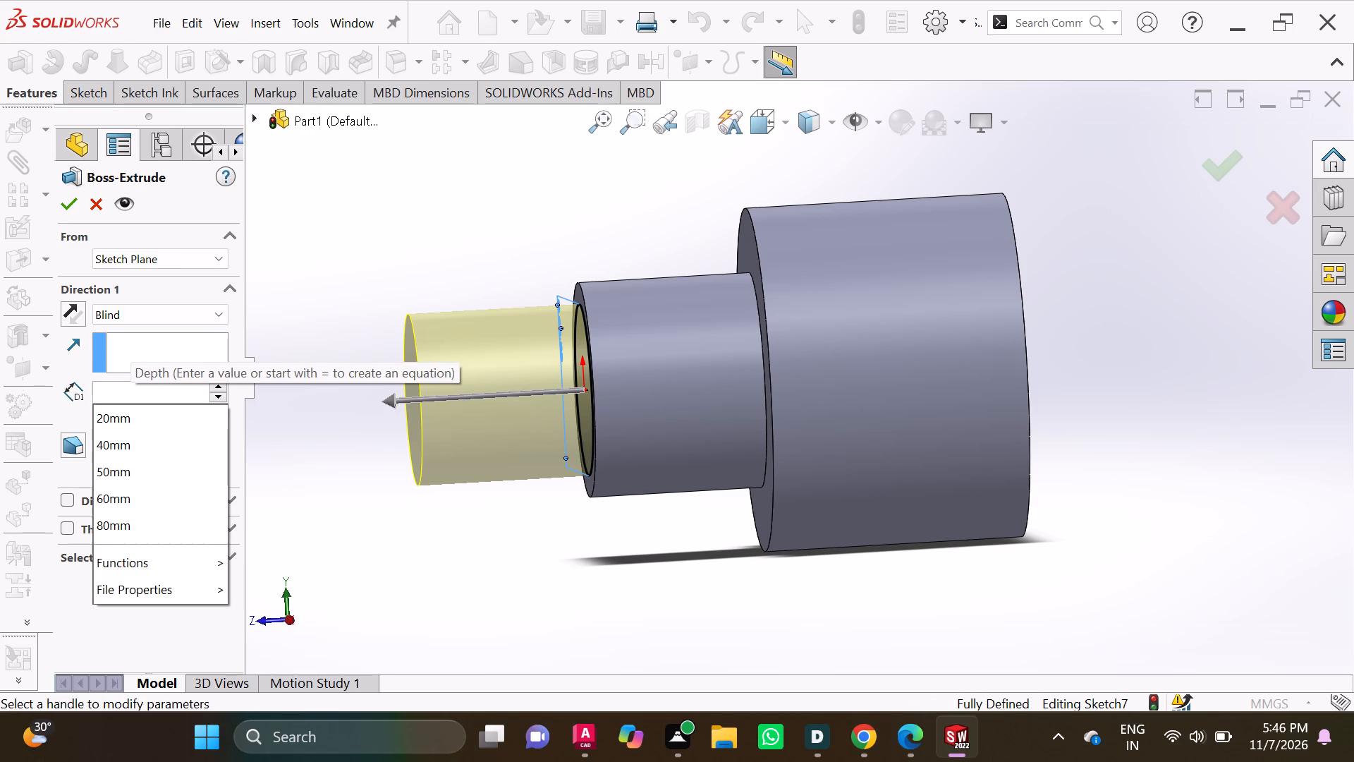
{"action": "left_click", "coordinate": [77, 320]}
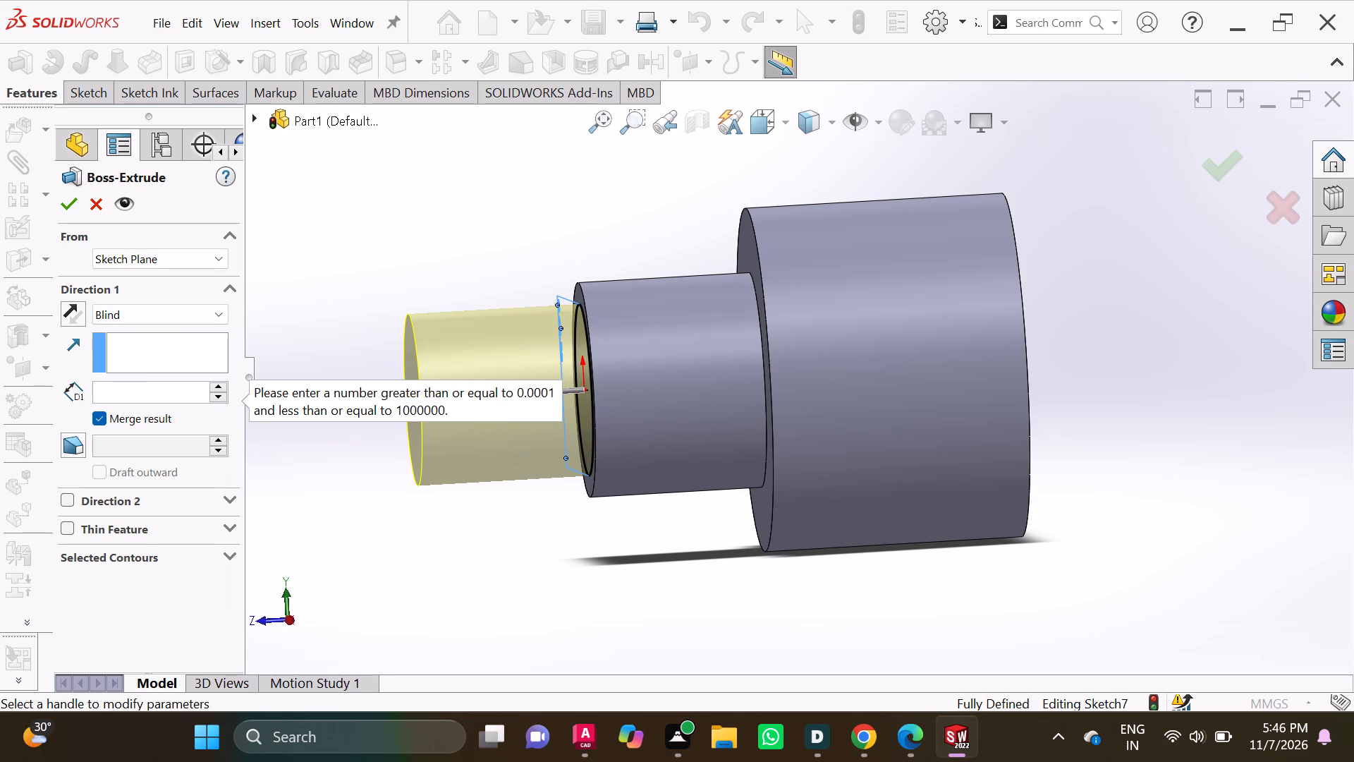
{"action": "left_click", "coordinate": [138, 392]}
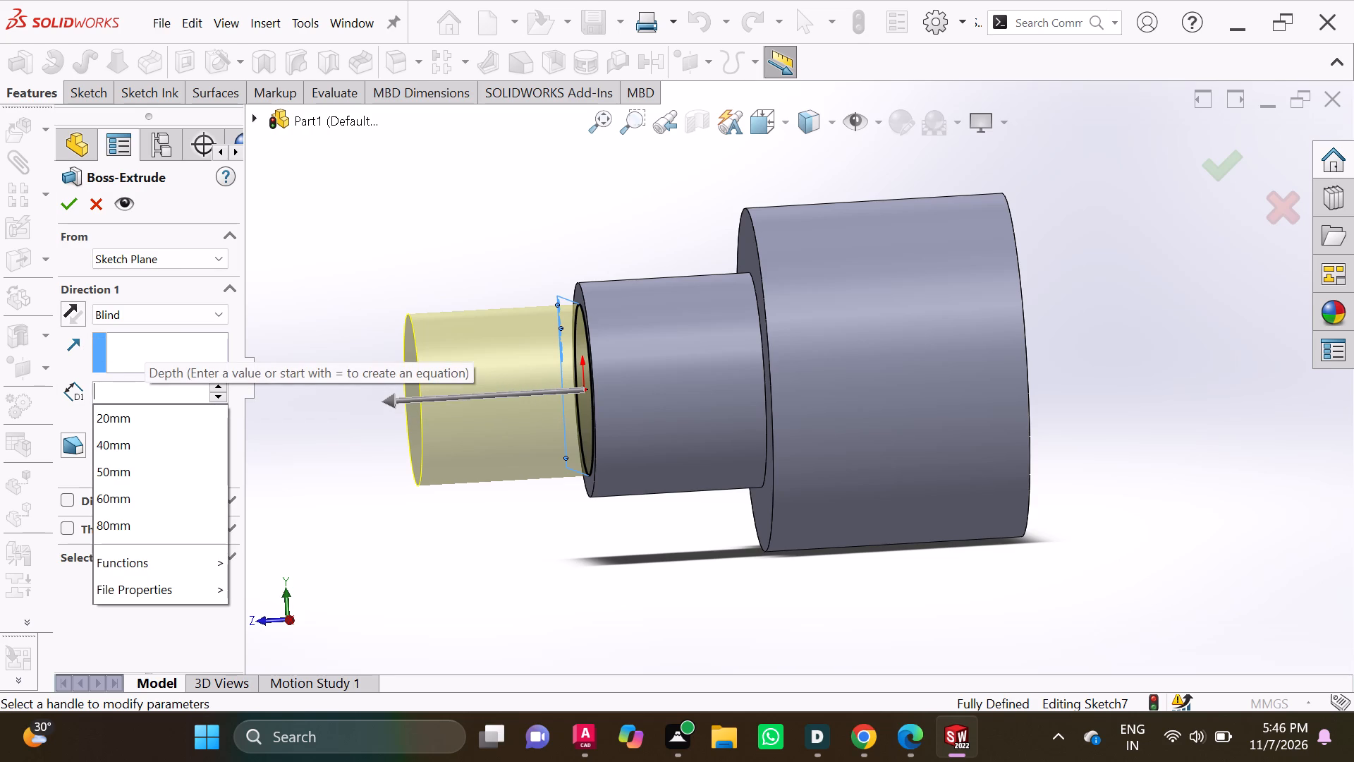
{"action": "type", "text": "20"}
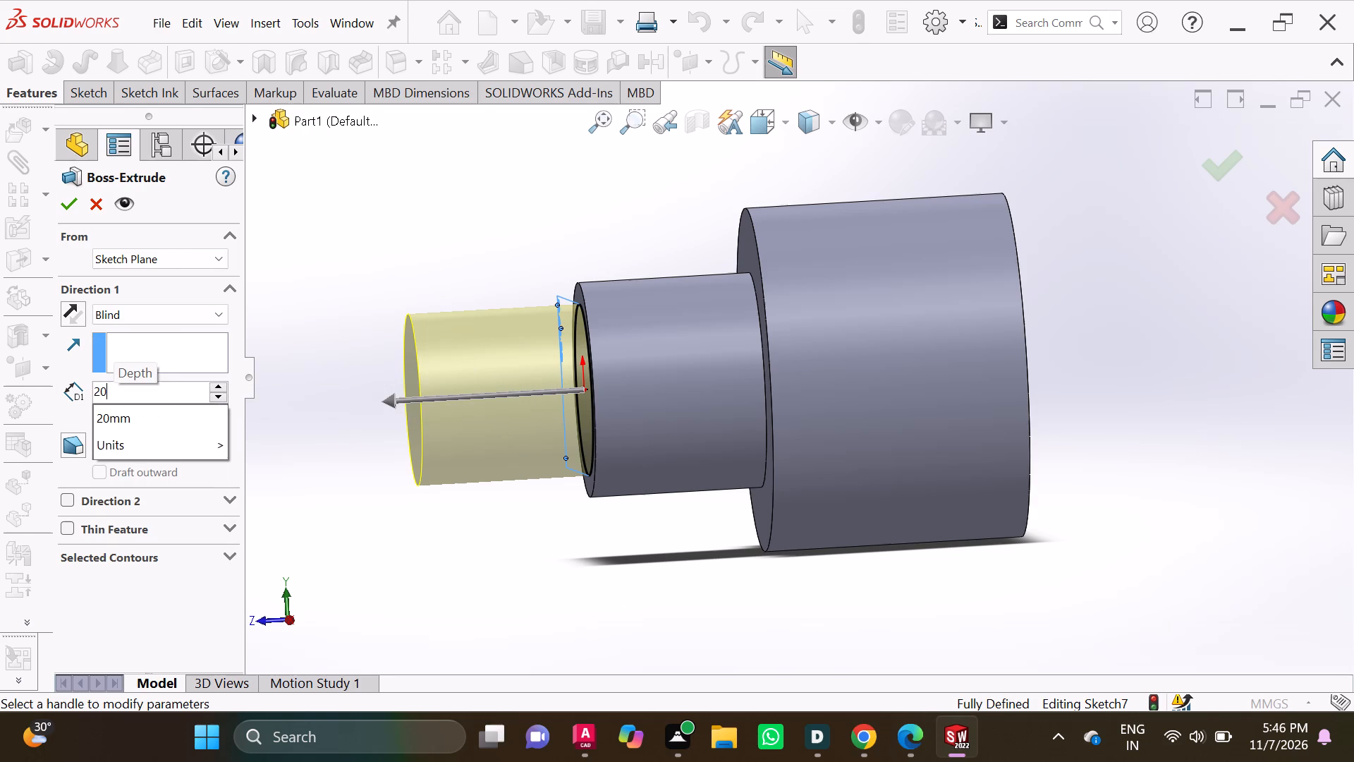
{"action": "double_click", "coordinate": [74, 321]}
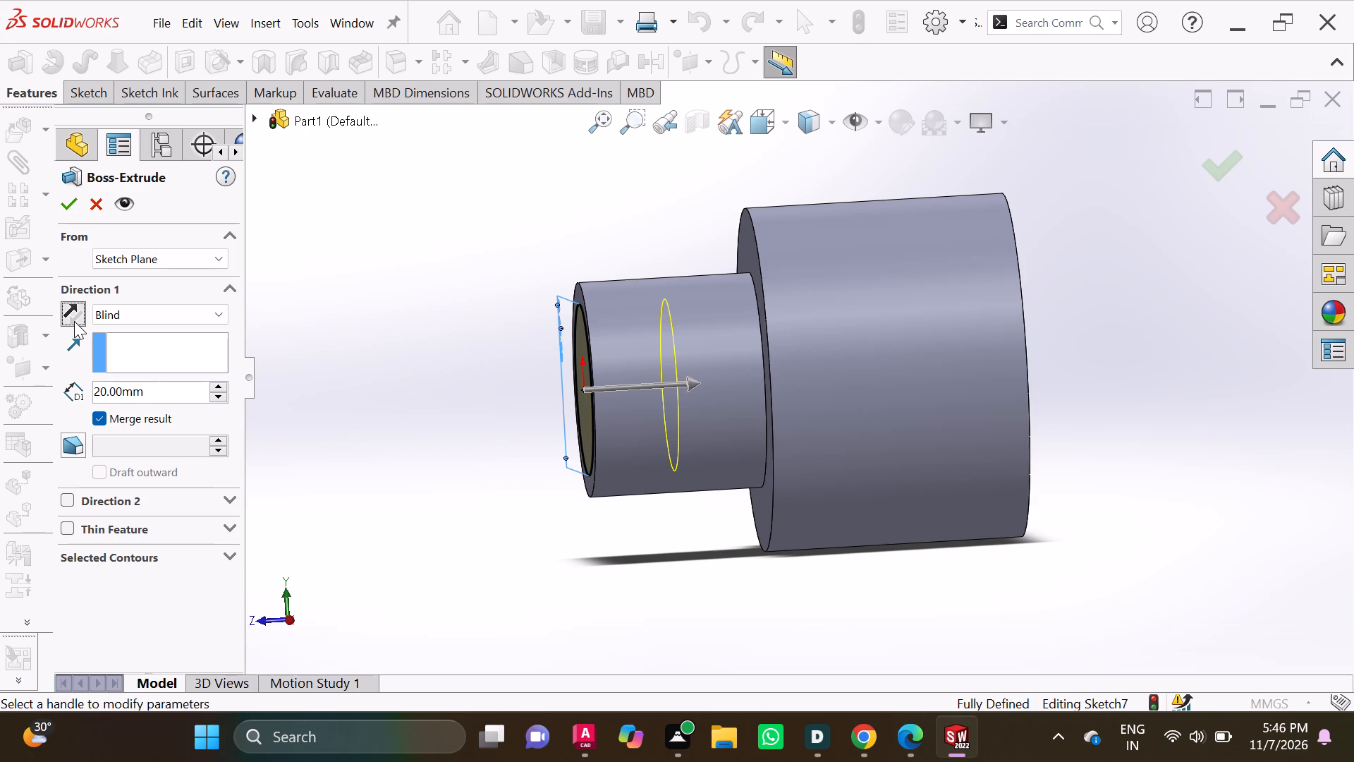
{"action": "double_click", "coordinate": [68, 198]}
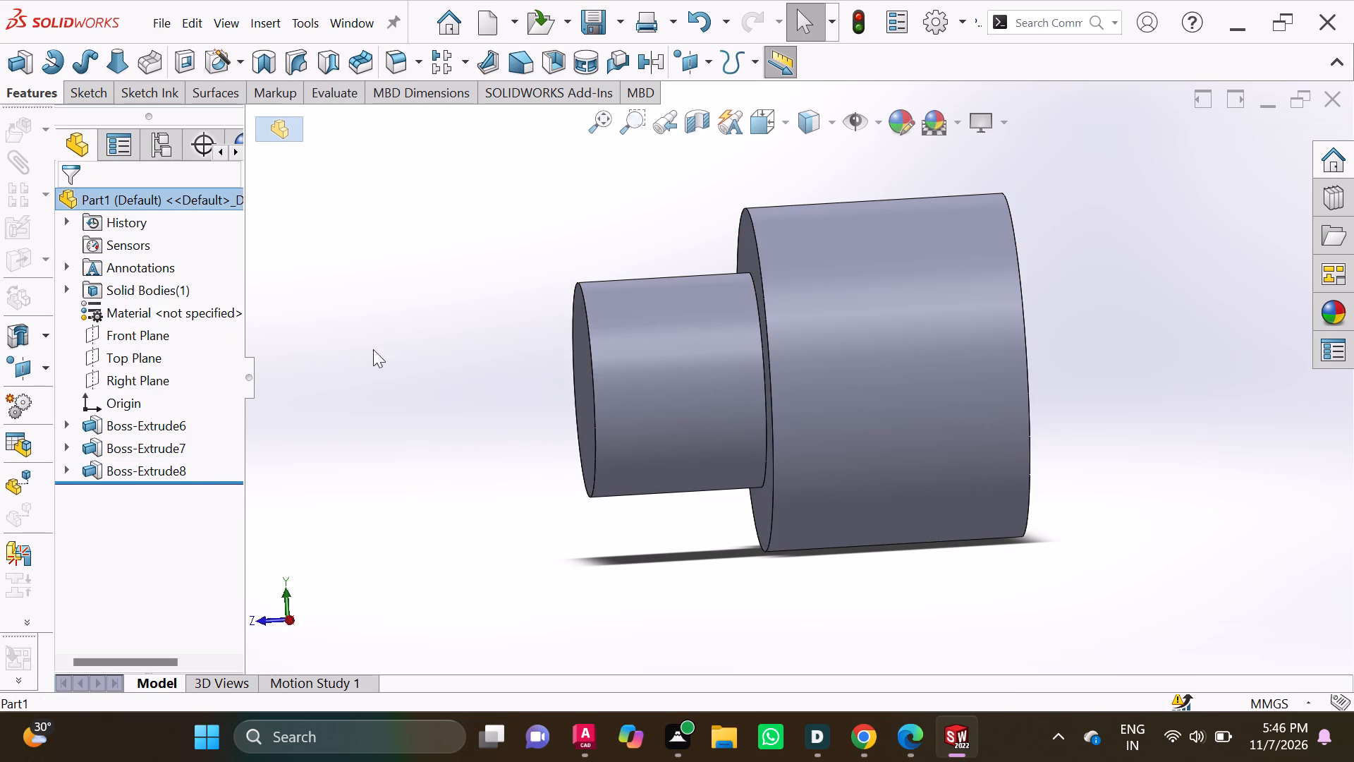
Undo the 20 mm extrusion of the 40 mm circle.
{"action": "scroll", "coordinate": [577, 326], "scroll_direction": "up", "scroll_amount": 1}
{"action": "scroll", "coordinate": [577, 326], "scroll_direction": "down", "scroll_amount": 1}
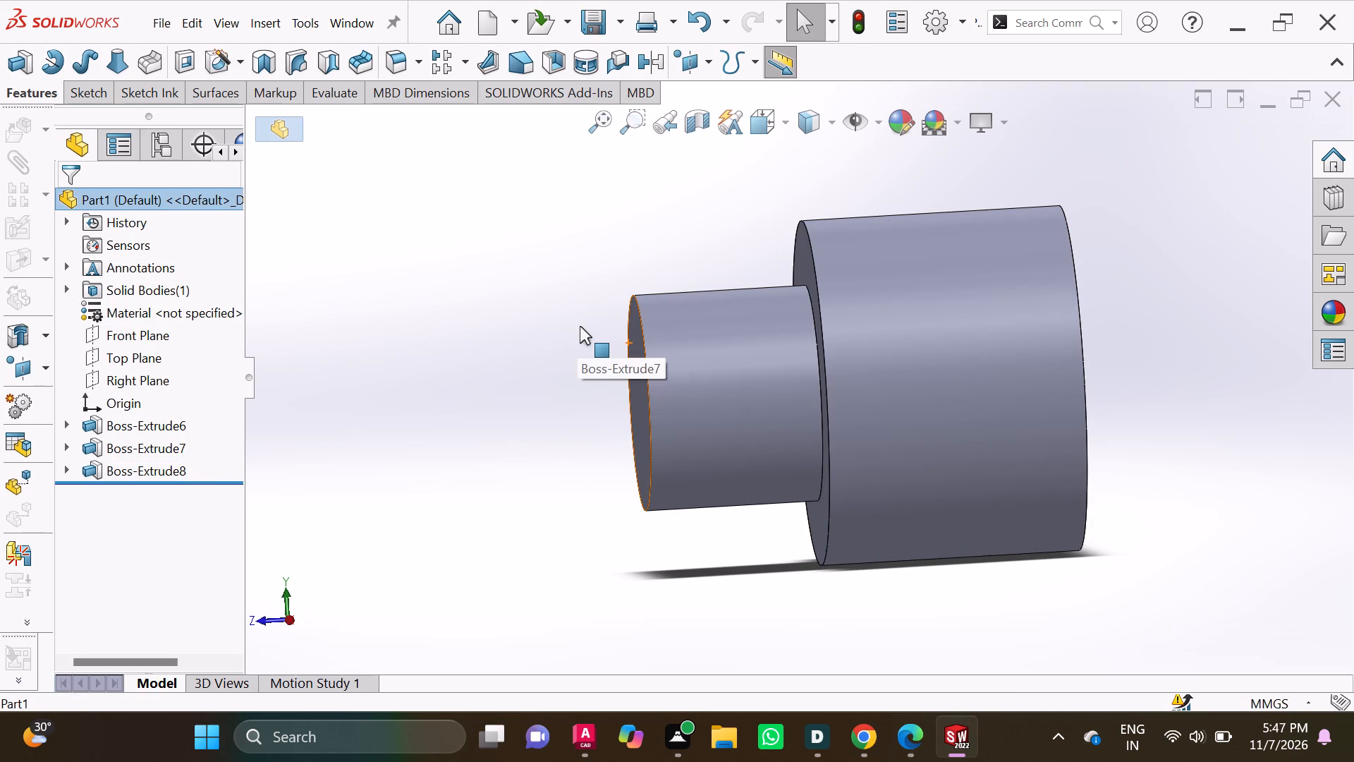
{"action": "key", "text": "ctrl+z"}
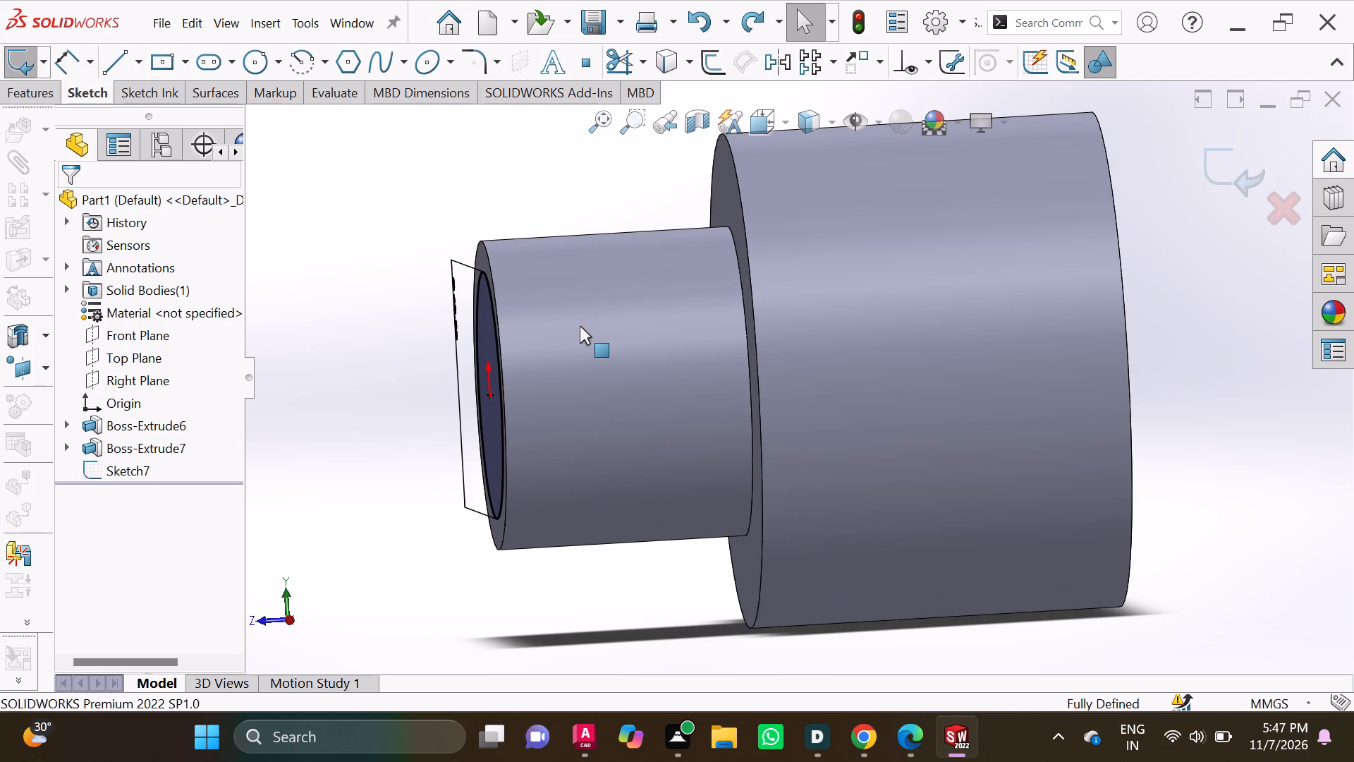
Cut-extrude the 40 mm circle as a blind bore 20 mm deep into the 50 mm boss's end.
{"action": "left_click", "coordinate": [37, 95]}
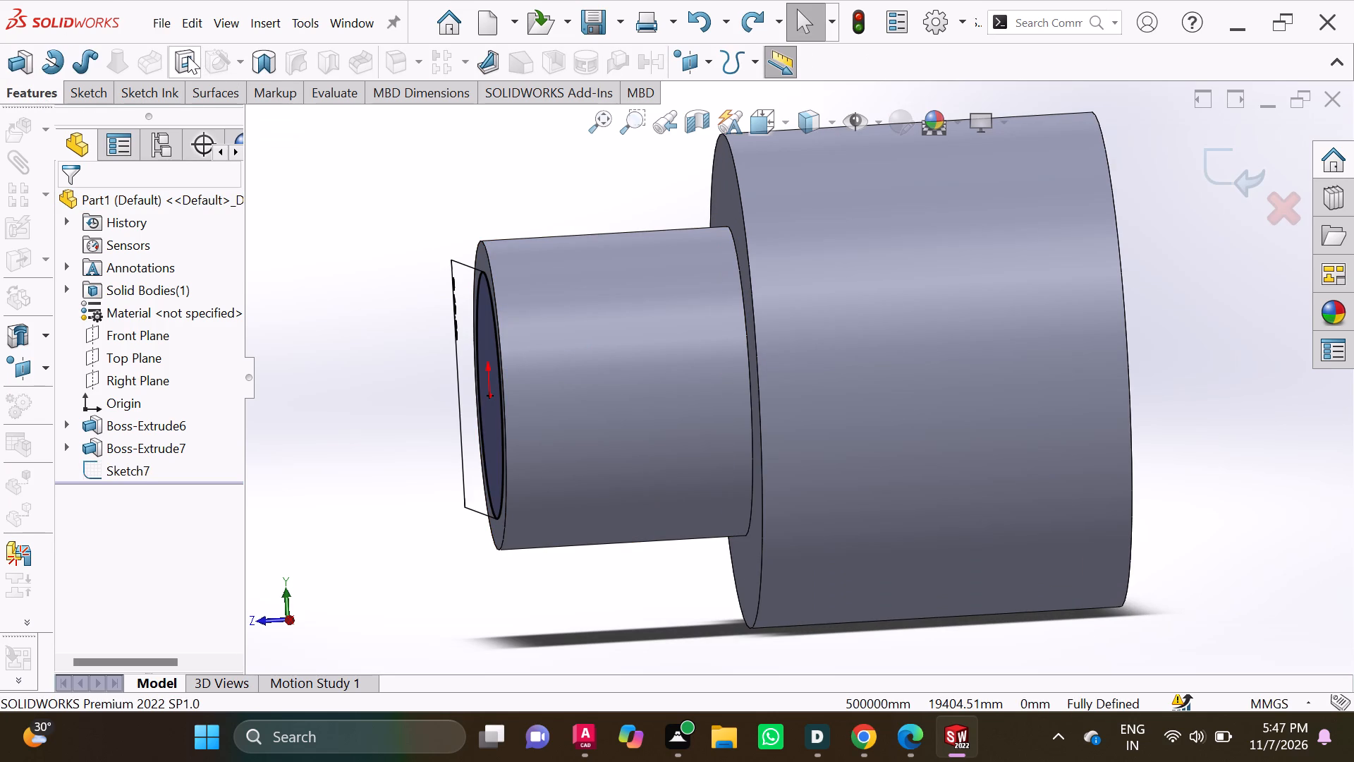
{"action": "left_click", "coordinate": [186, 56]}
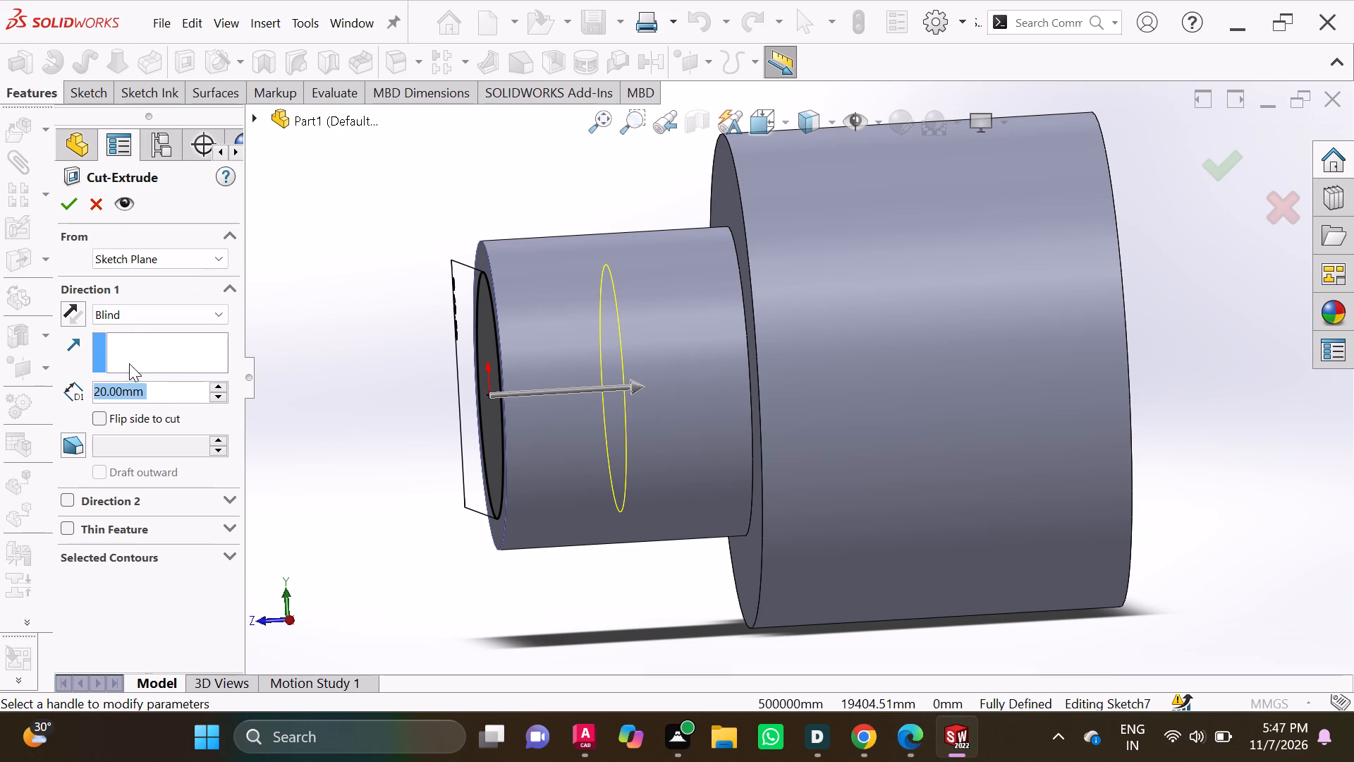
{"action": "left_click", "coordinate": [70, 205]}
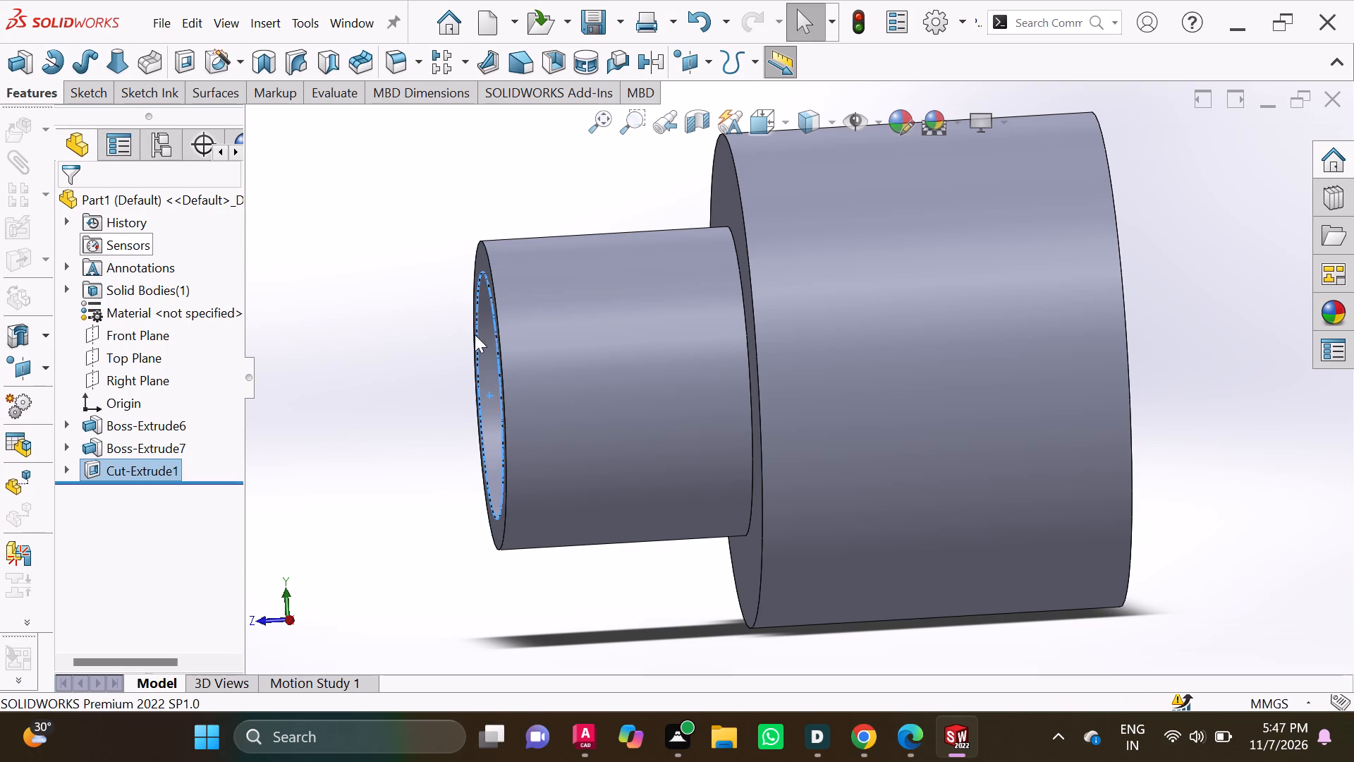
Examine the bored end of the 50 mm boss from several angles.
{"action": "scroll", "coordinate": [522, 356], "scroll_direction": "up", "scroll_amount": 1}
{"action": "middle_click_drag", "start_coordinate": [525, 359], "coordinate": [556, 341]}
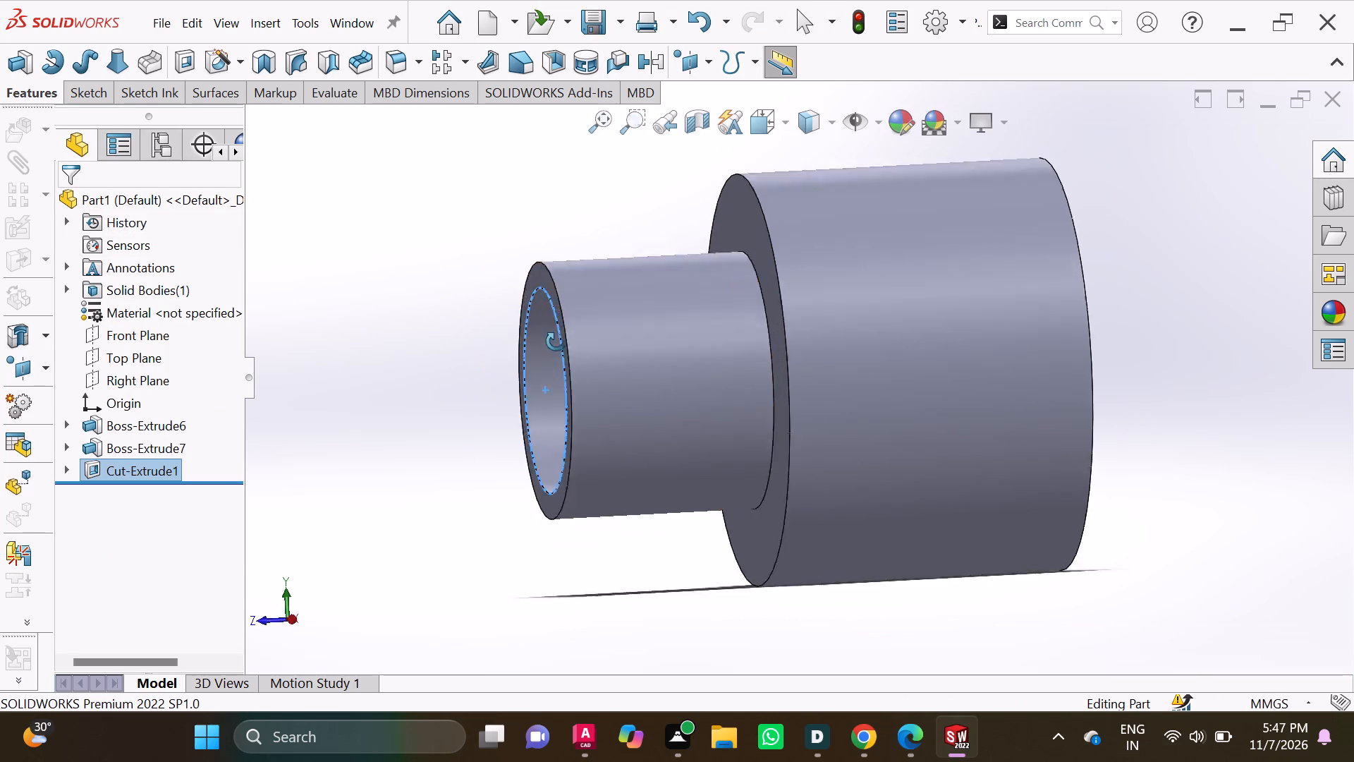
{"action": "middle_click_drag", "start_coordinate": [556, 341], "coordinate": [617, 332]}
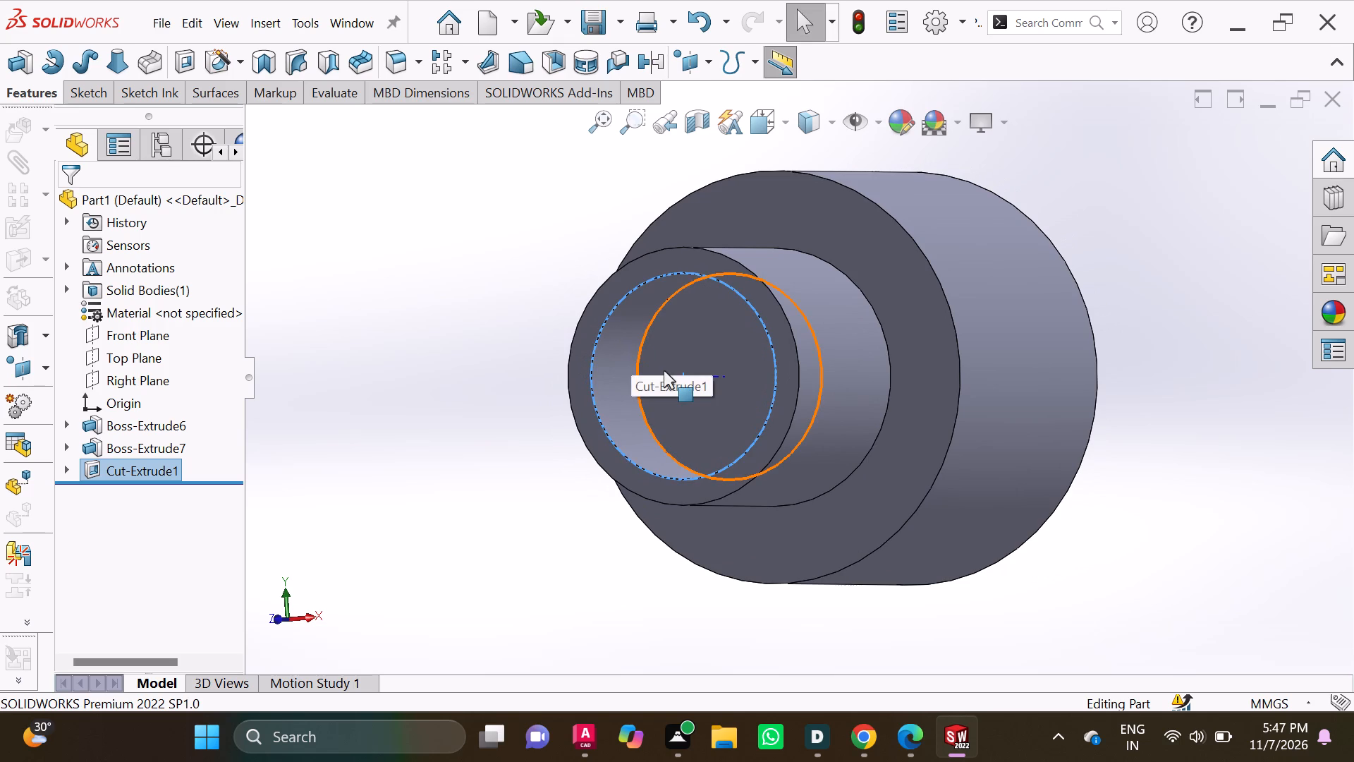
{"action": "middle_click_drag", "start_coordinate": [664, 370], "coordinate": [548, 387]}
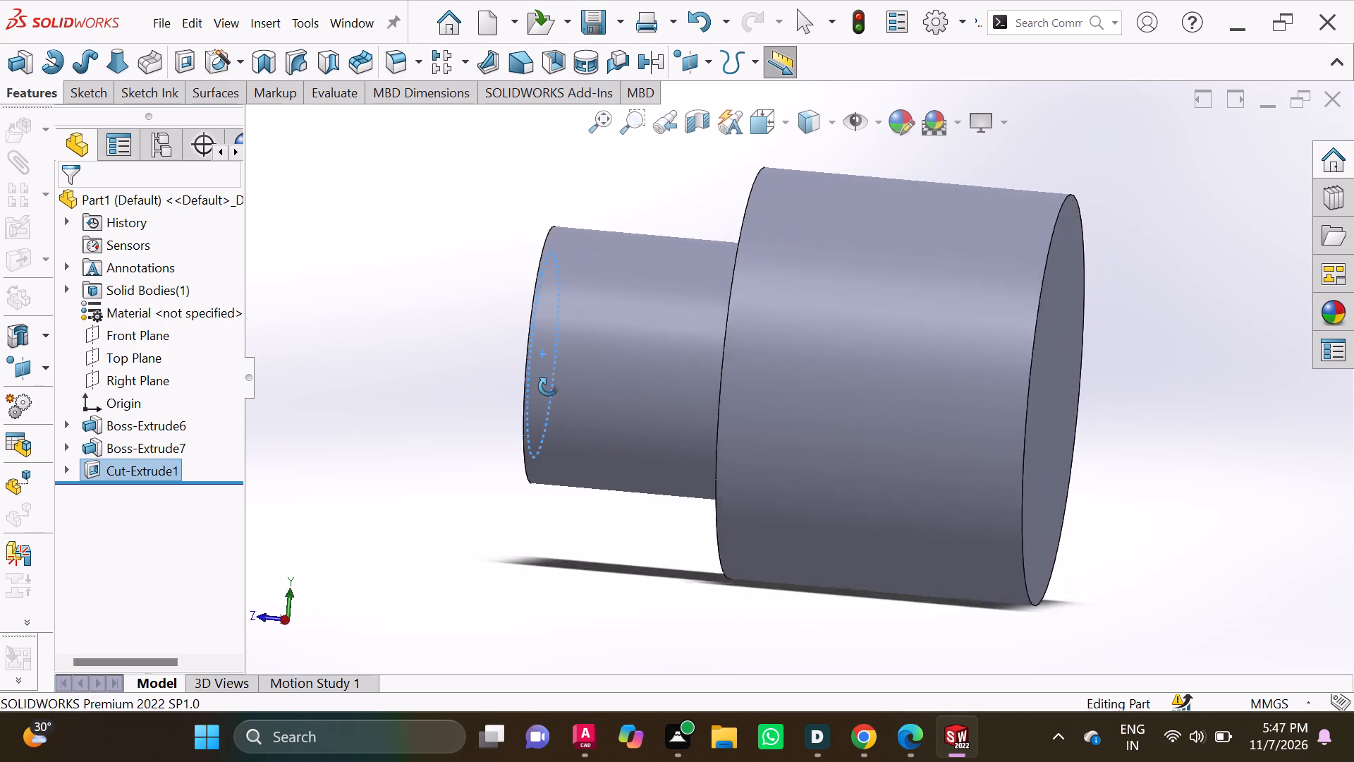
{"action": "middle_click_drag", "start_coordinate": [548, 387], "coordinate": [586, 486]}
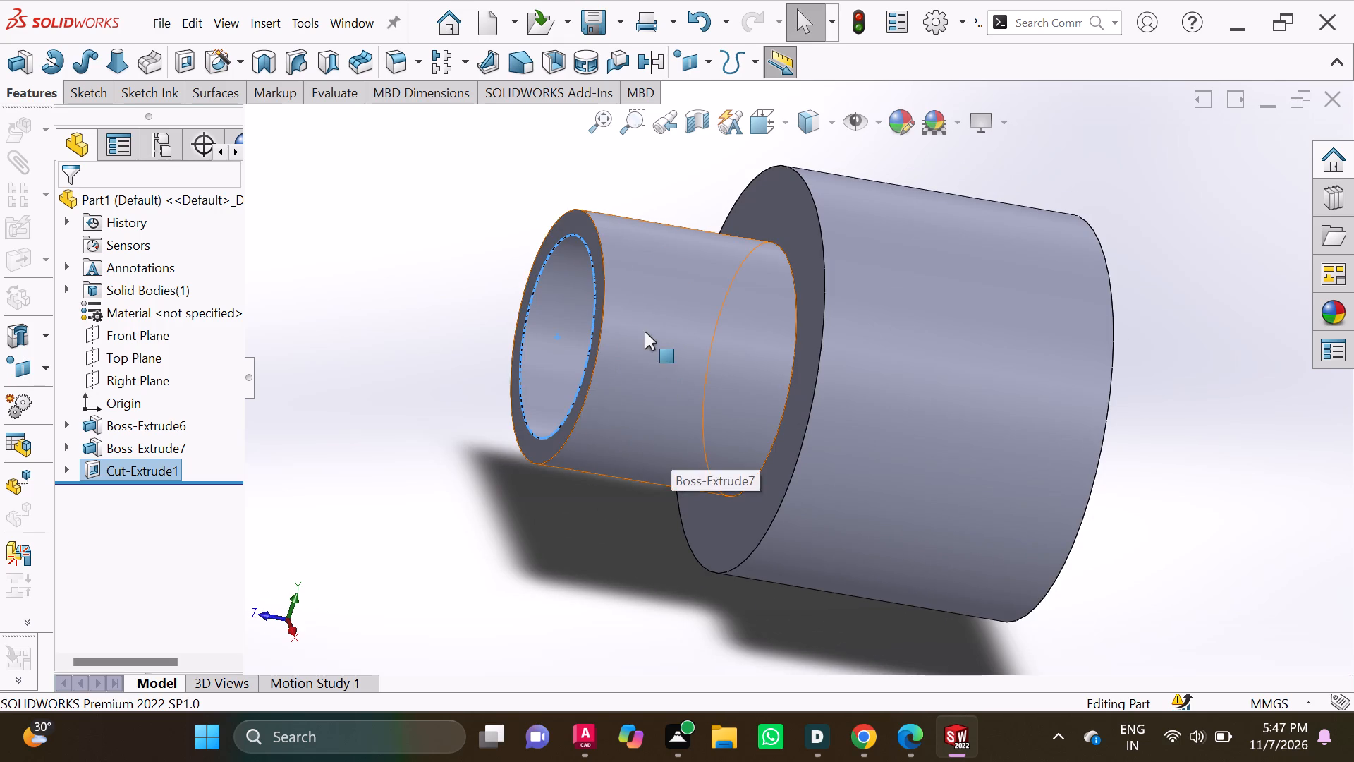
{"action": "middle_click_drag", "start_coordinate": [642, 330], "coordinate": [627, 408]}
{"action": "middle_click", "coordinate": [627, 408]}
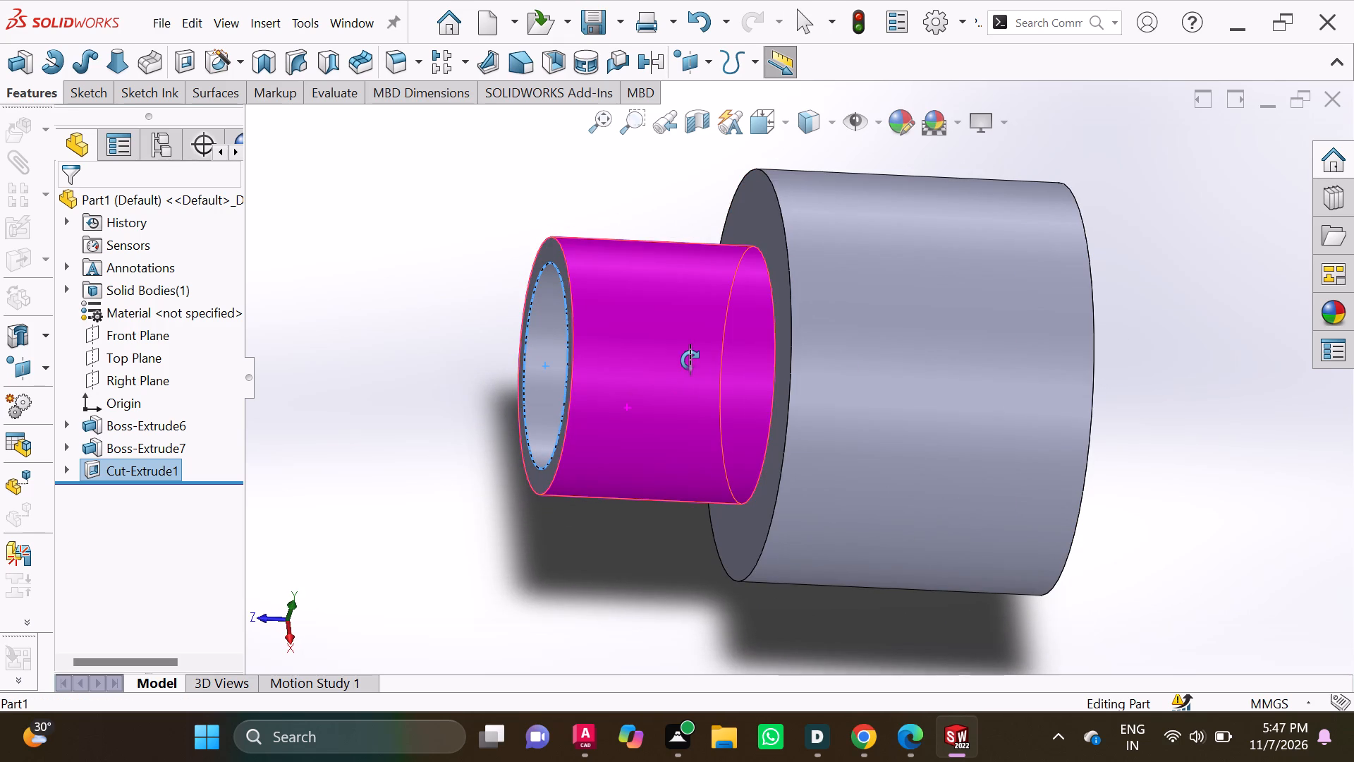
{"action": "key", "text": "Escape"}
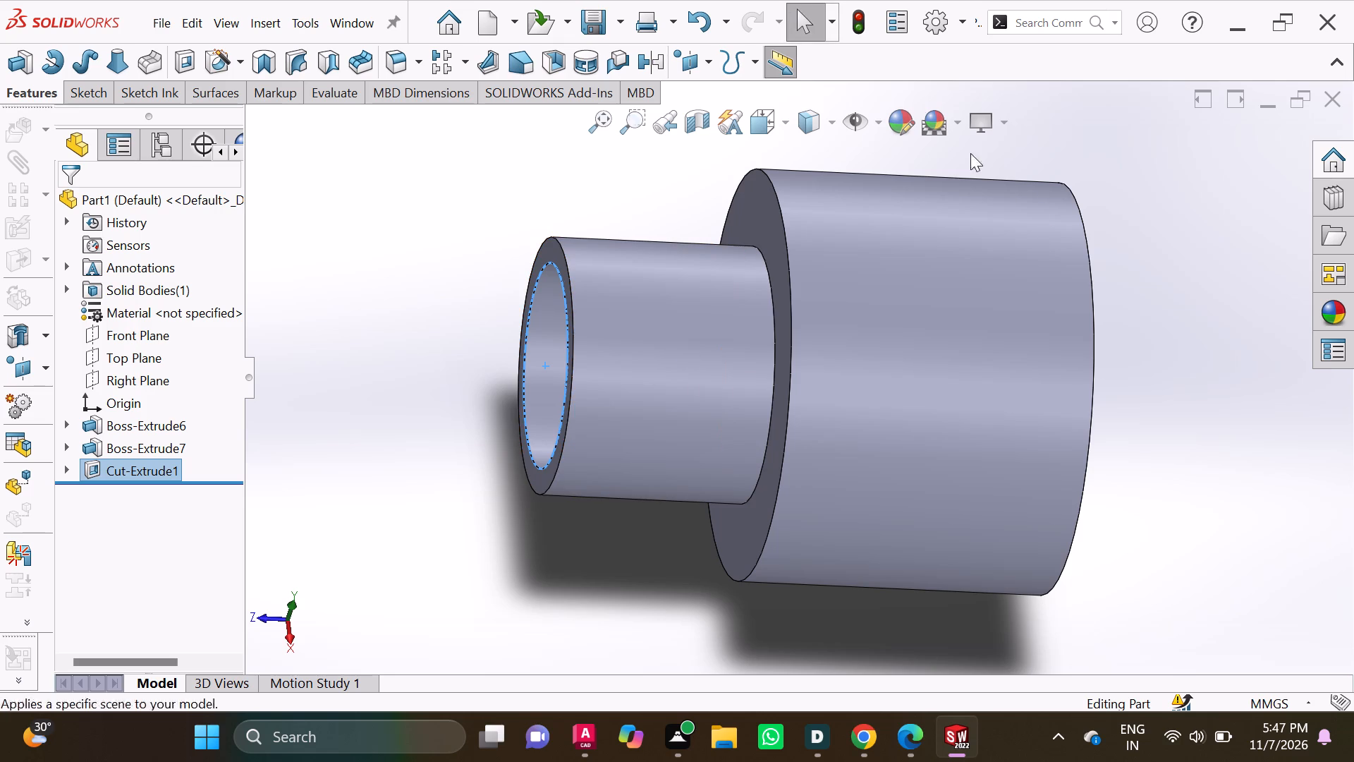
Sketch a circle about 43 mm in diameter on the 80 mm cylinder's plain back face, centred on the origin.
{"action": "middle_click_drag", "start_coordinate": [1063, 314], "coordinate": [944, 297]}
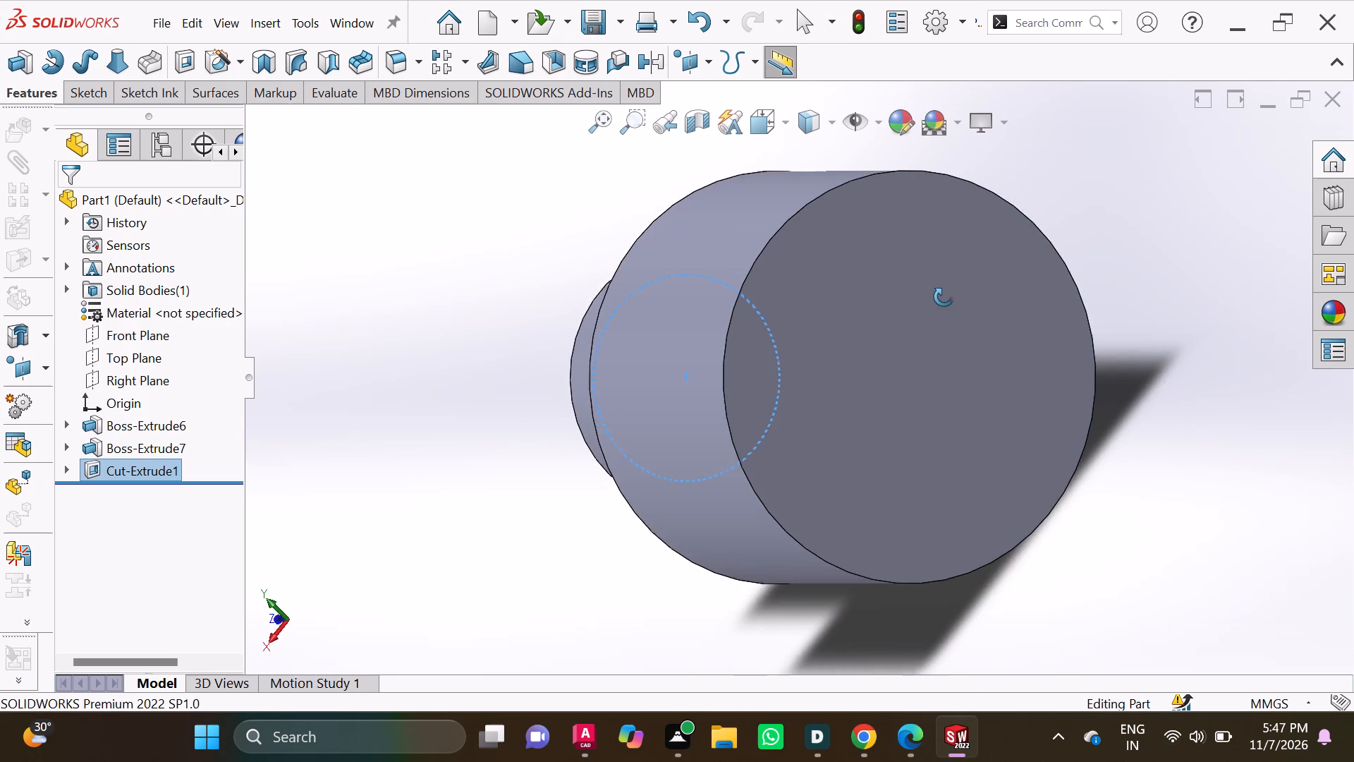
{"action": "middle_click_drag", "start_coordinate": [944, 297], "coordinate": [851, 371]}
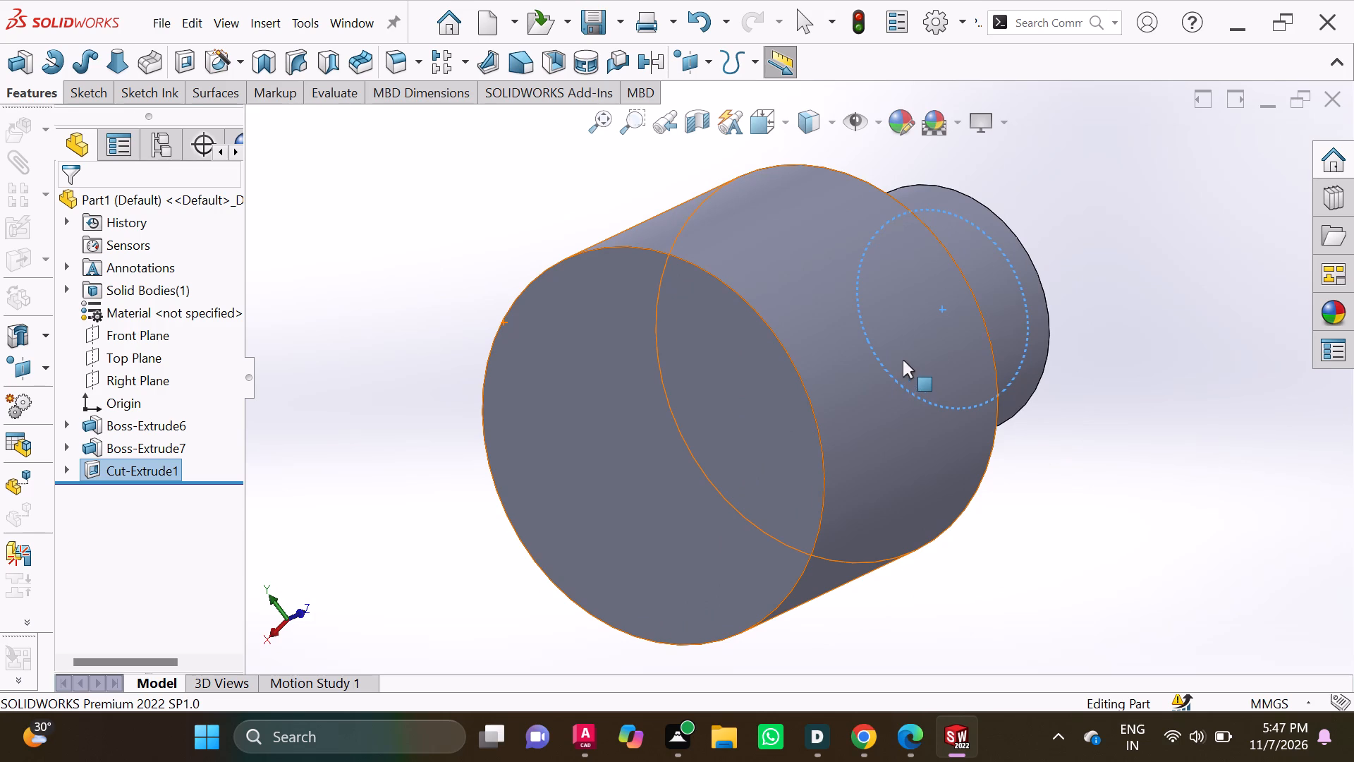
{"action": "middle_click_drag", "start_coordinate": [800, 365], "coordinate": [862, 305]}
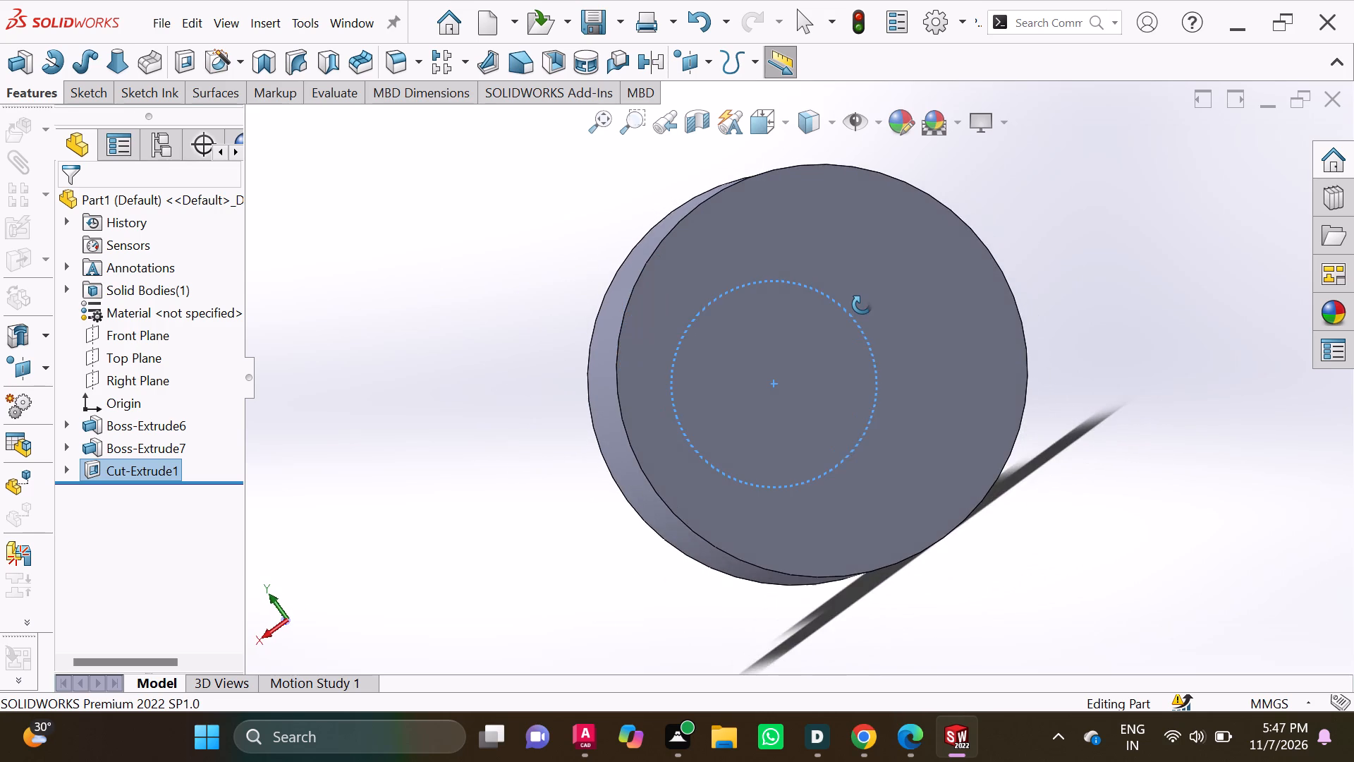
{"action": "middle_click_drag", "start_coordinate": [862, 305], "coordinate": [855, 322]}
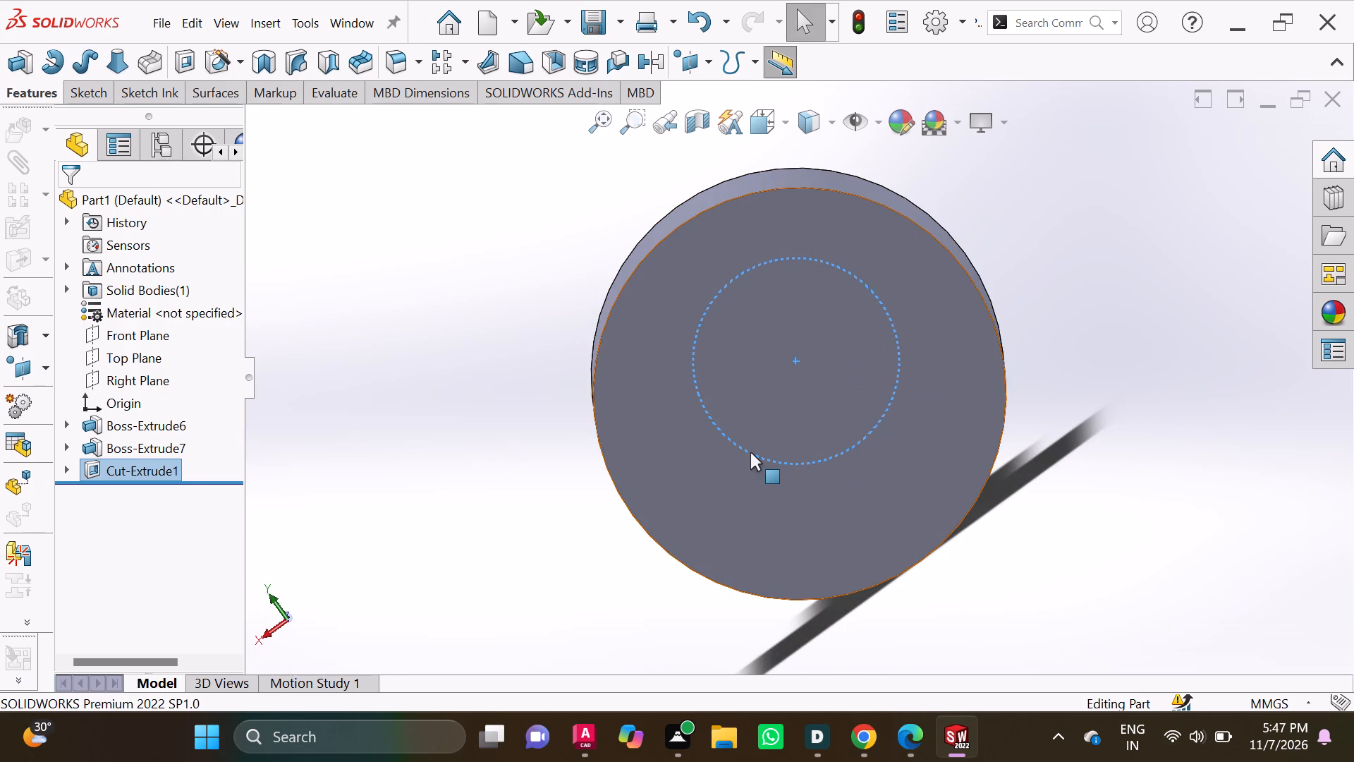
{"action": "left_click", "coordinate": [750, 452]}
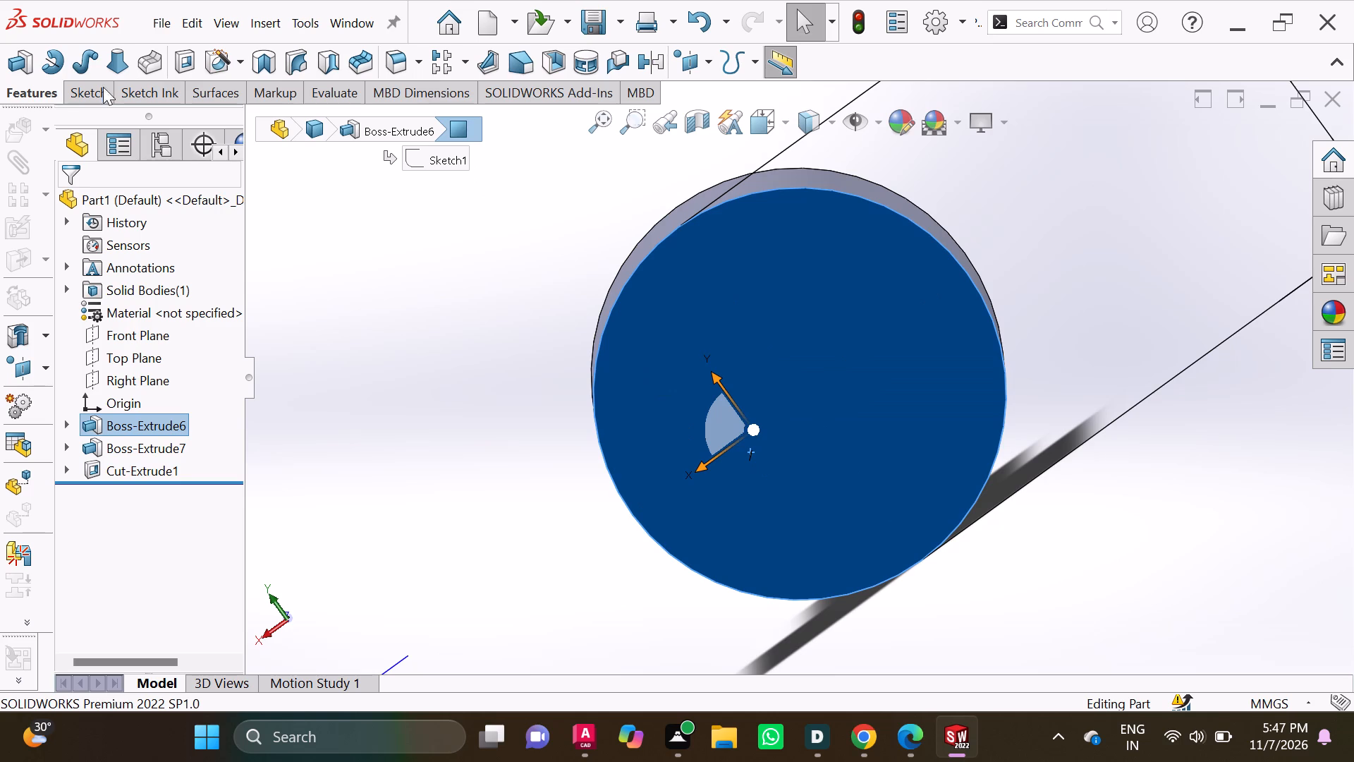
{"action": "left_click", "coordinate": [94, 92]}
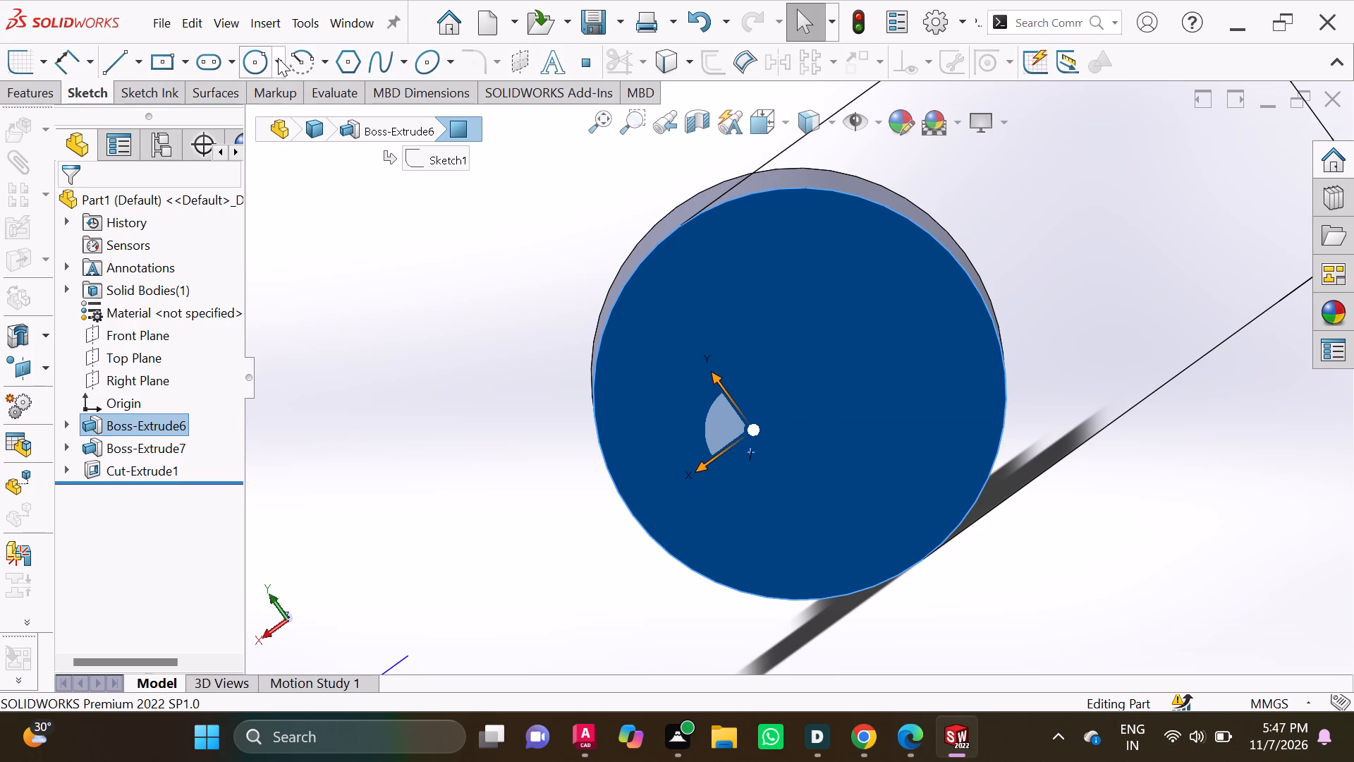
{"action": "left_click", "coordinate": [278, 58]}
{"action": "left_click", "coordinate": [293, 88]}
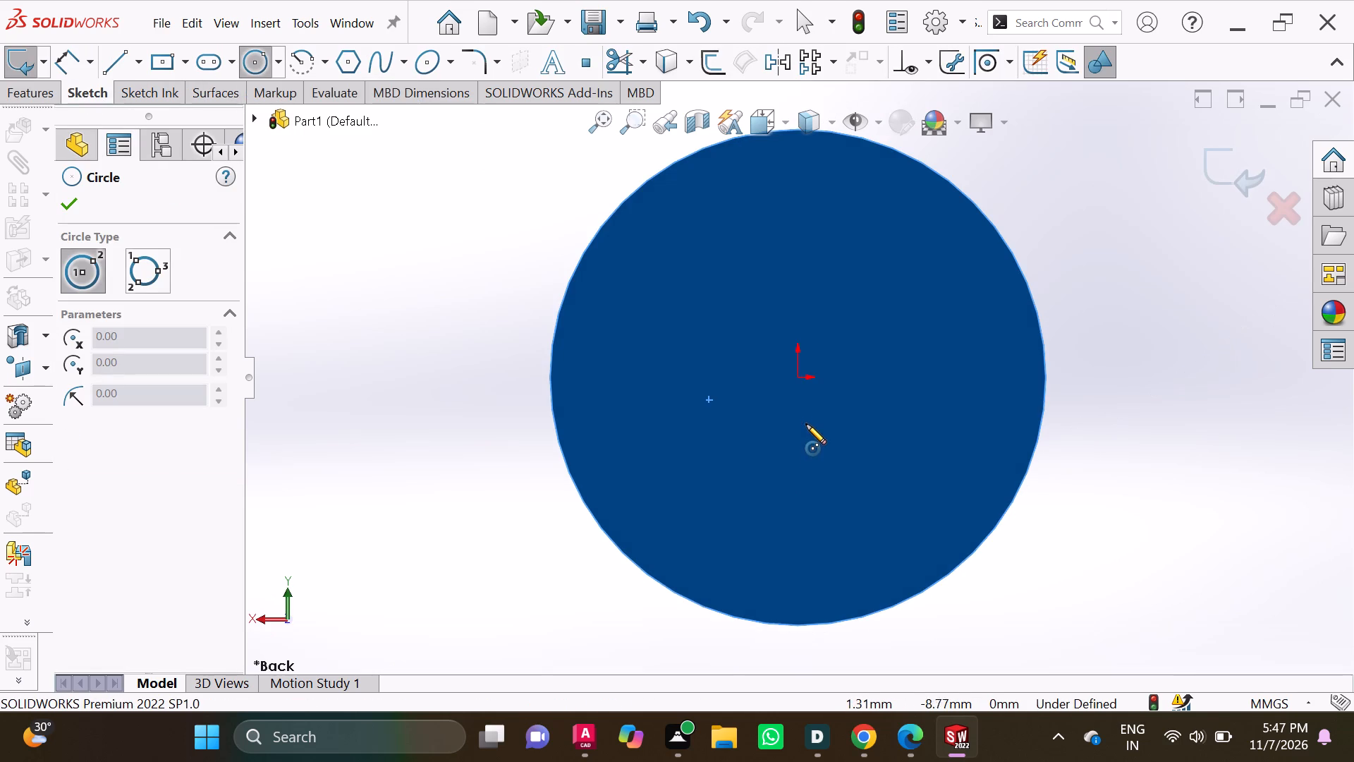
{"action": "left_click", "coordinate": [801, 378]}
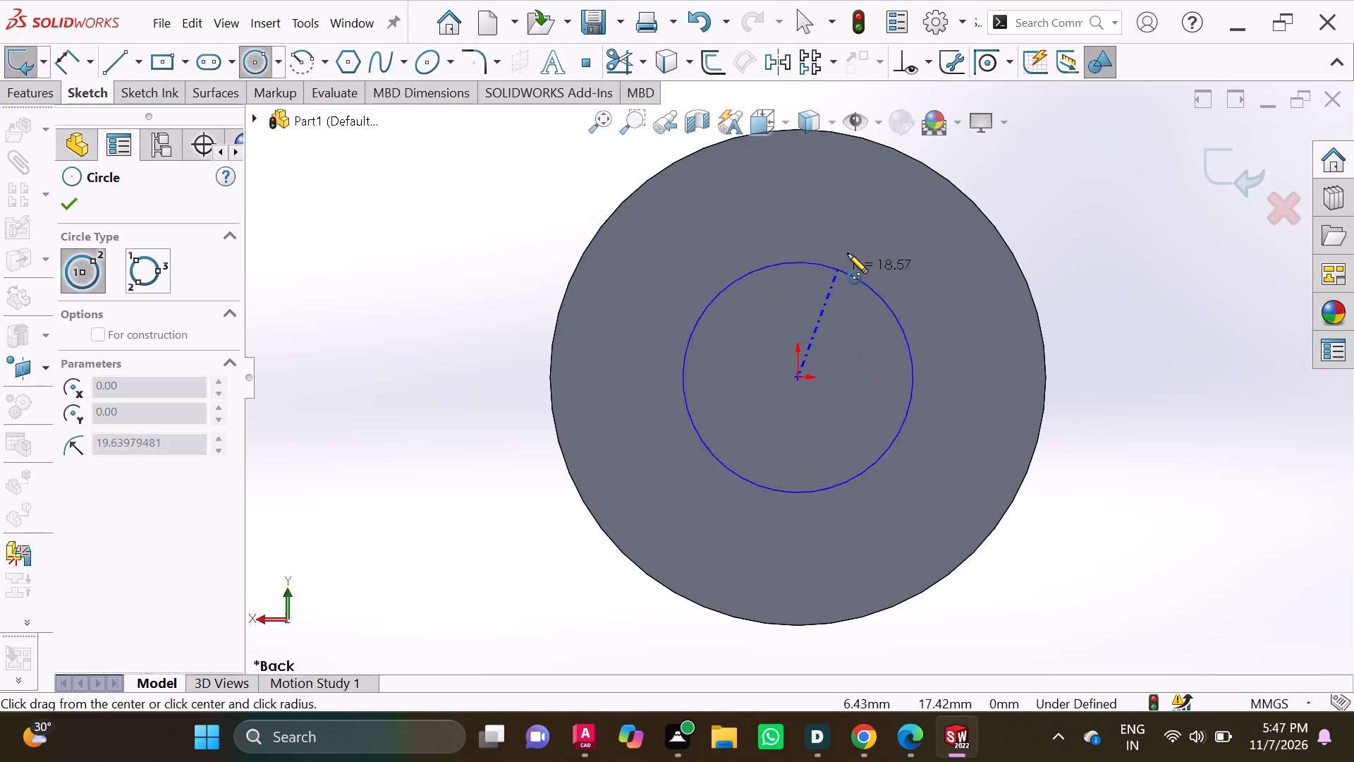
{"action": "left_click", "coordinate": [850, 253]}
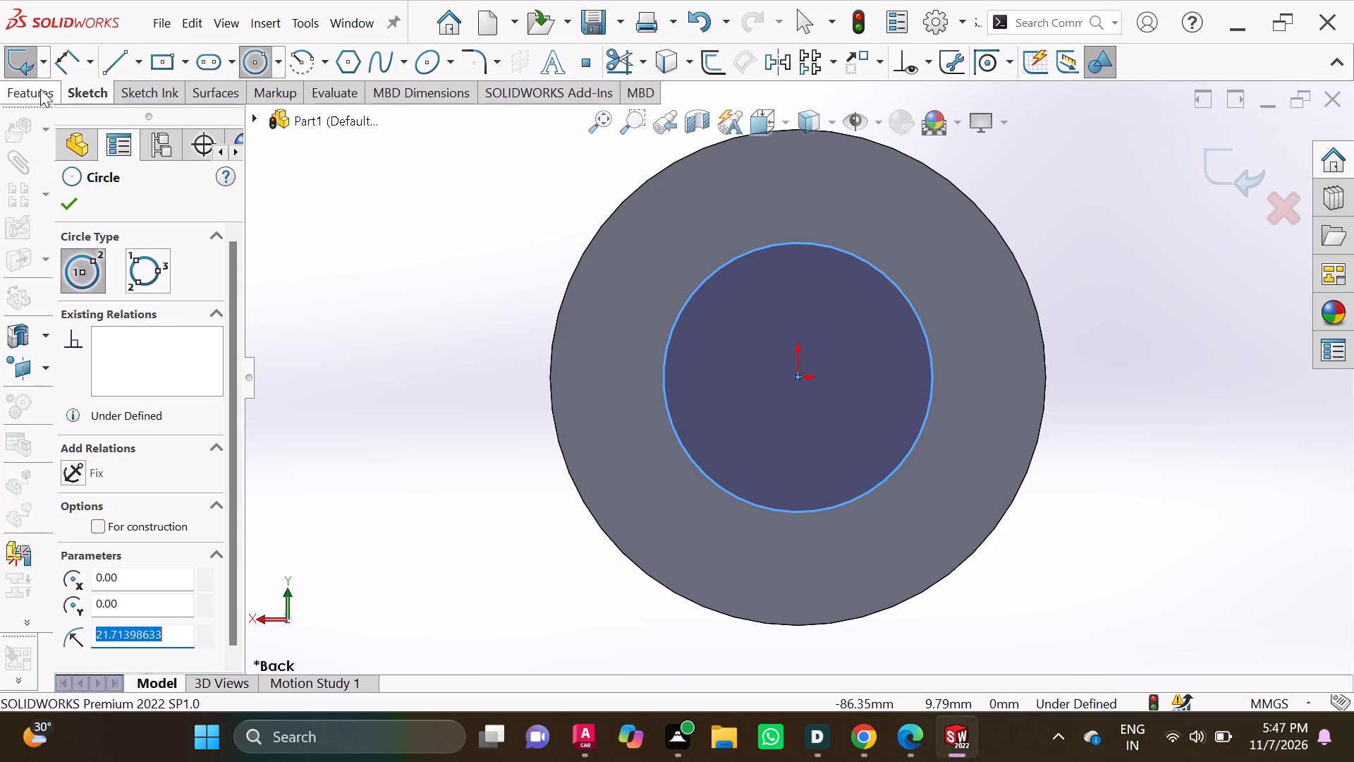
Dimension the diameter of the circle on the cylinder's back face and set it to 50 mm.
{"action": "left_click", "coordinate": [71, 56]}
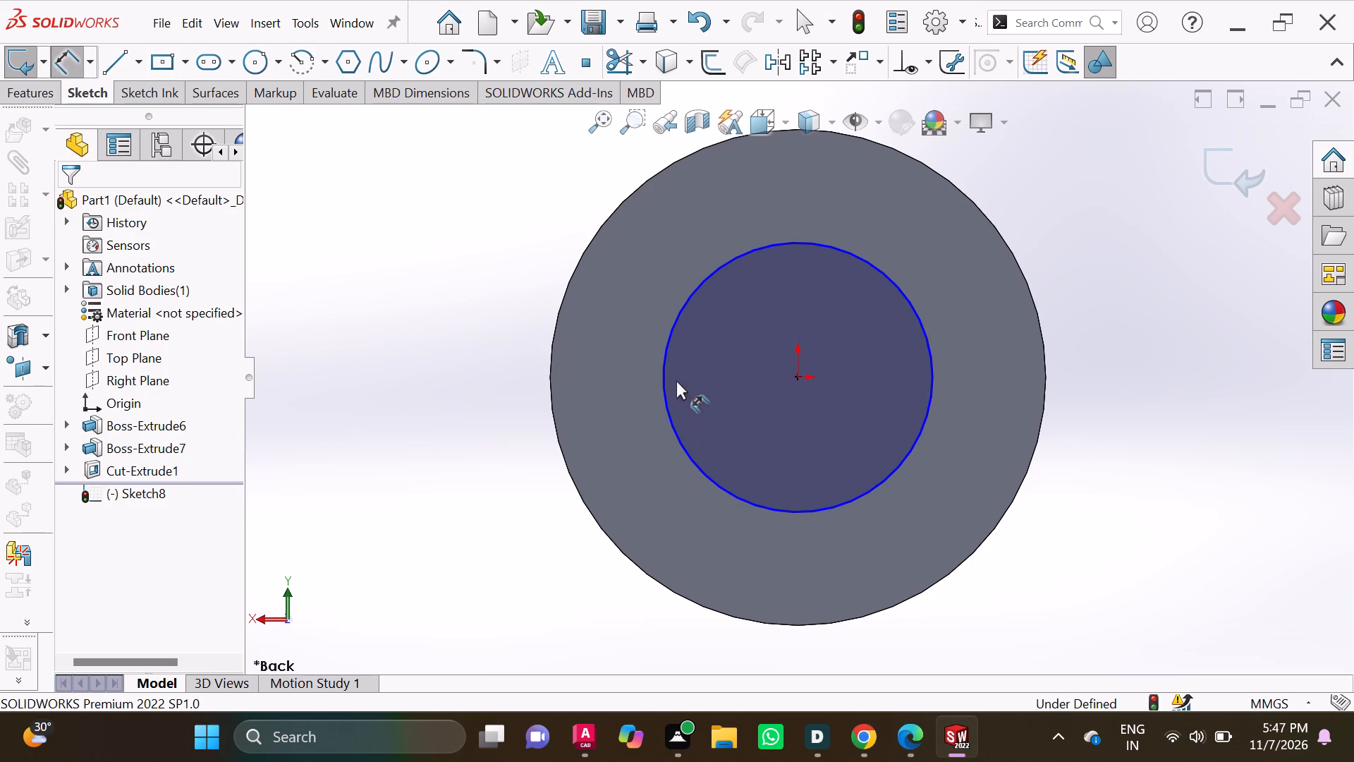
{"action": "double_click", "coordinate": [668, 344]}
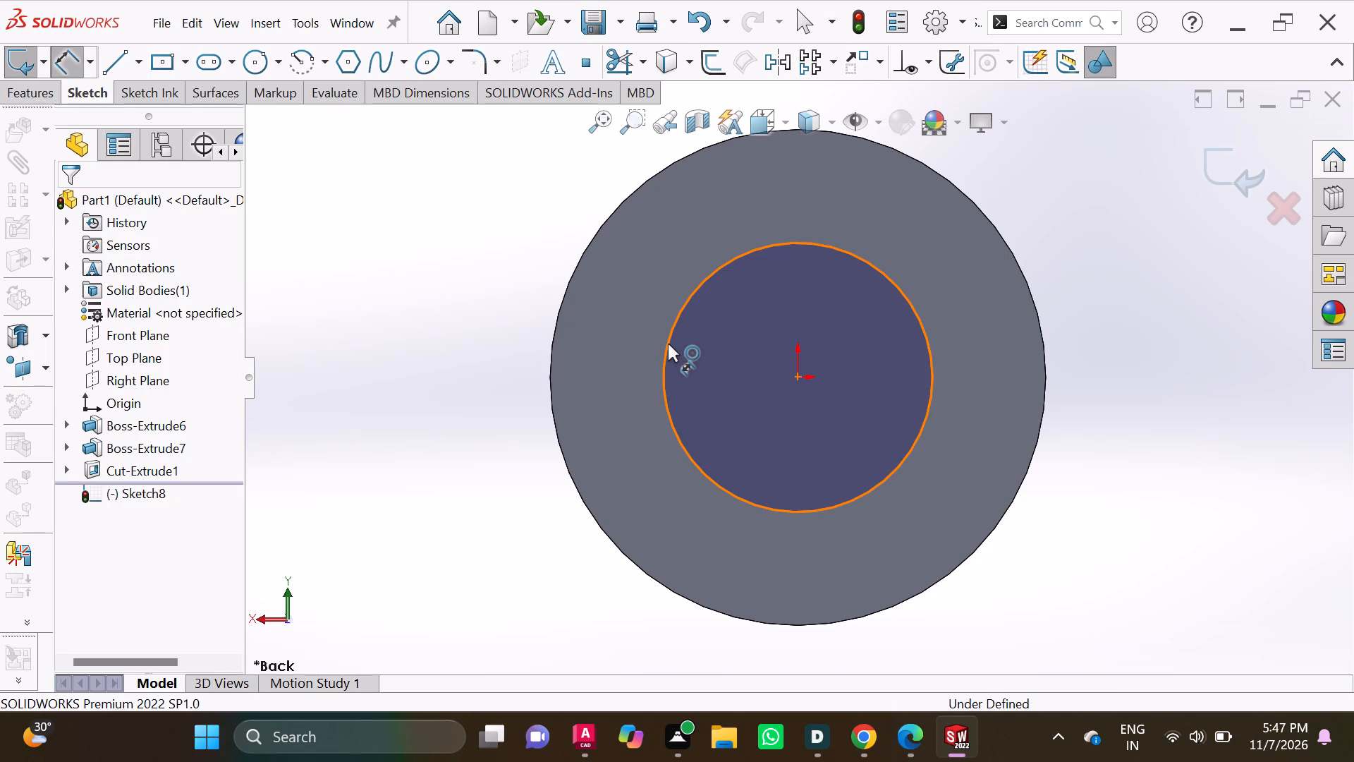
{"action": "left_click", "coordinate": [501, 332]}
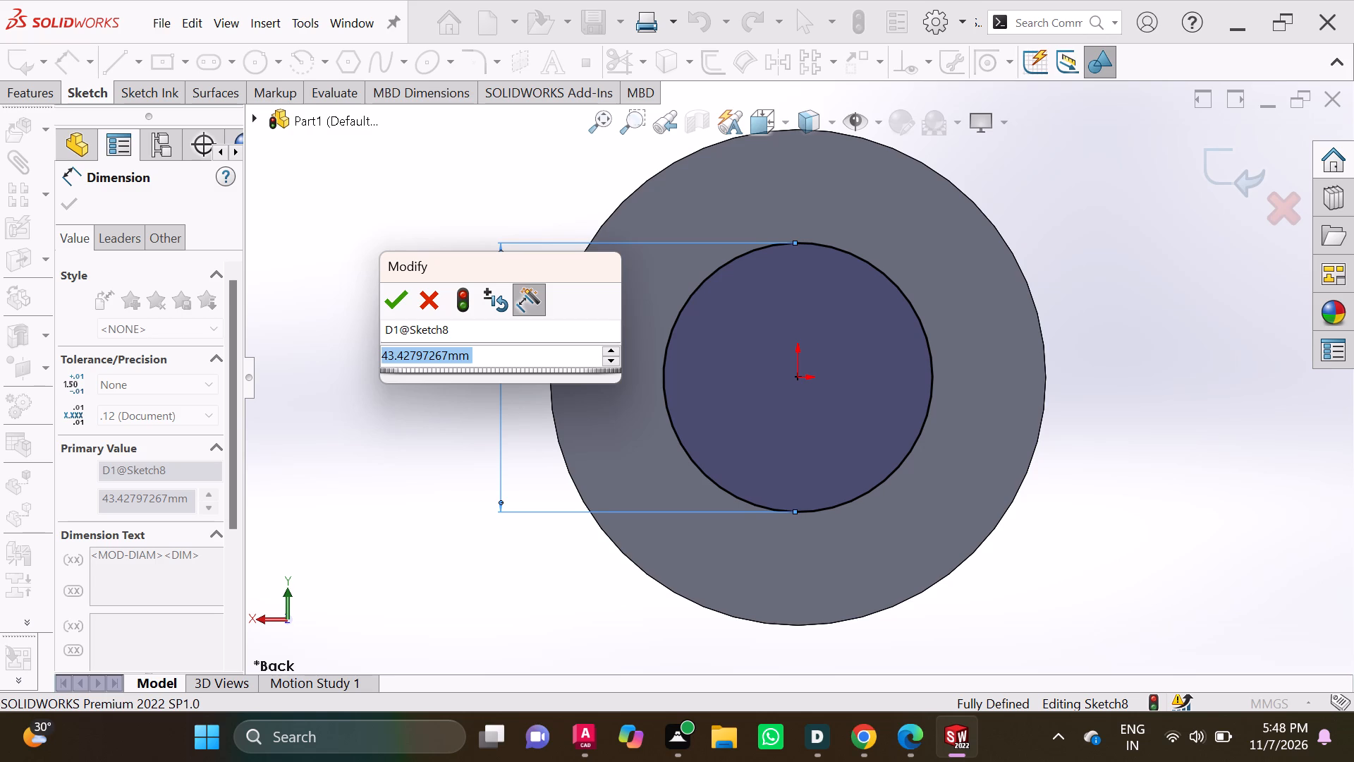
{"action": "type", "text": "50"}
{"action": "key", "text": "Return"}
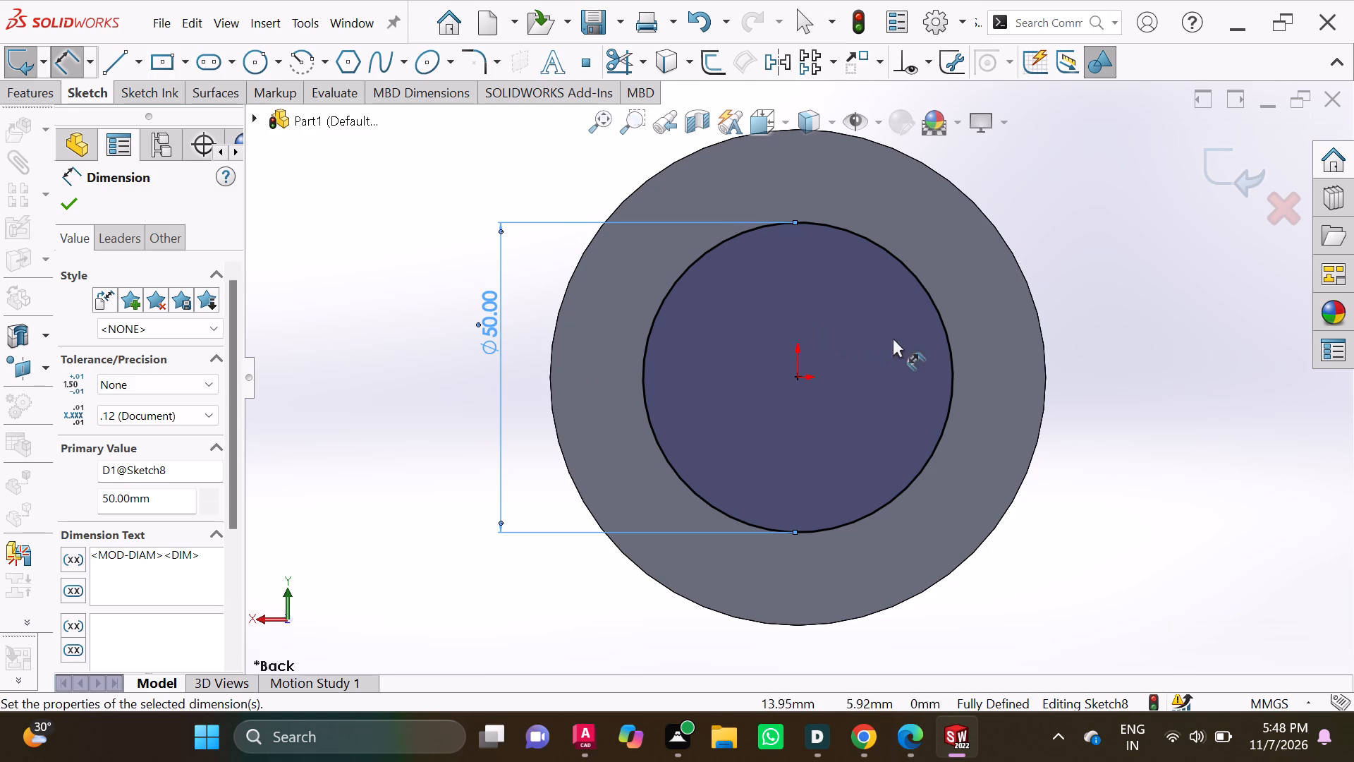
Extrude the 50 mm circle outward from the back face as a merged blind boss 20 mm deep.
{"action": "middle_click_drag", "start_coordinate": [953, 318], "coordinate": [830, 343]}
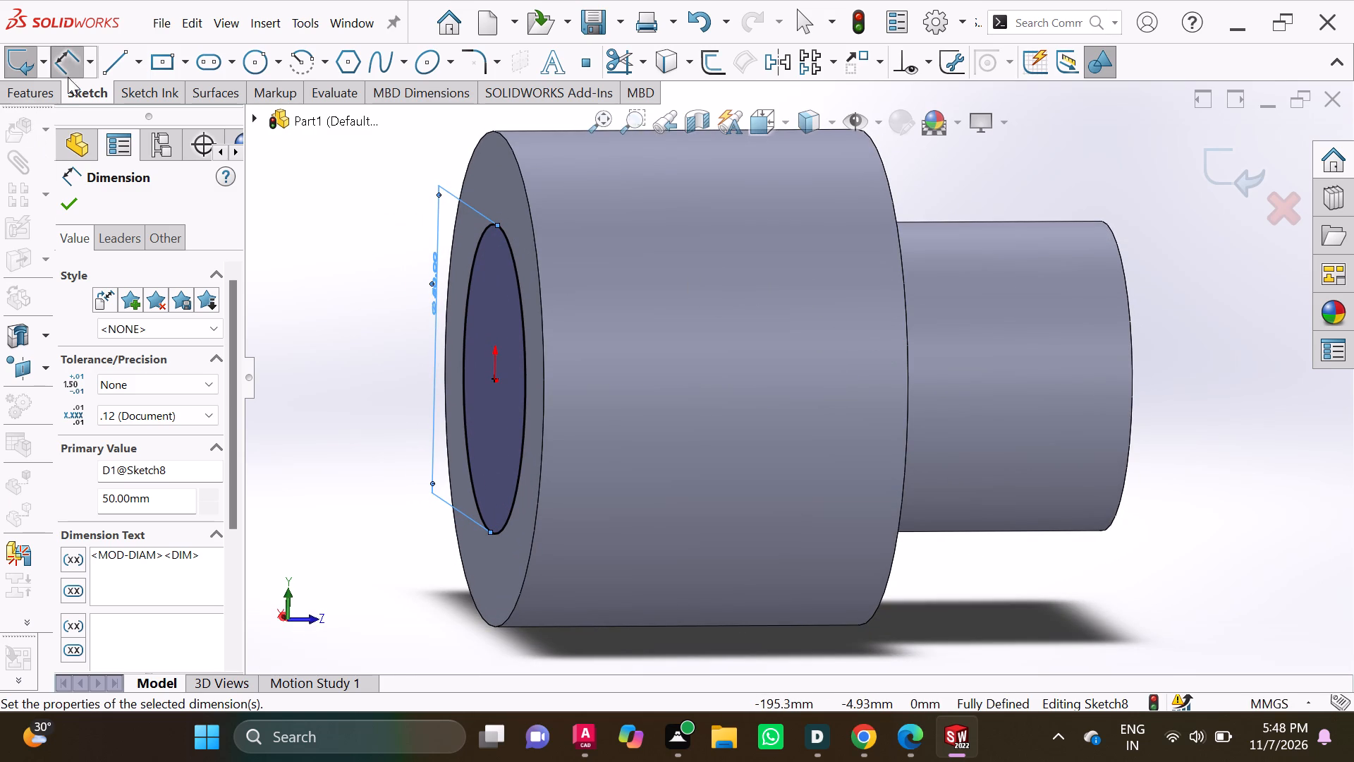
{"action": "left_click", "coordinate": [28, 92]}
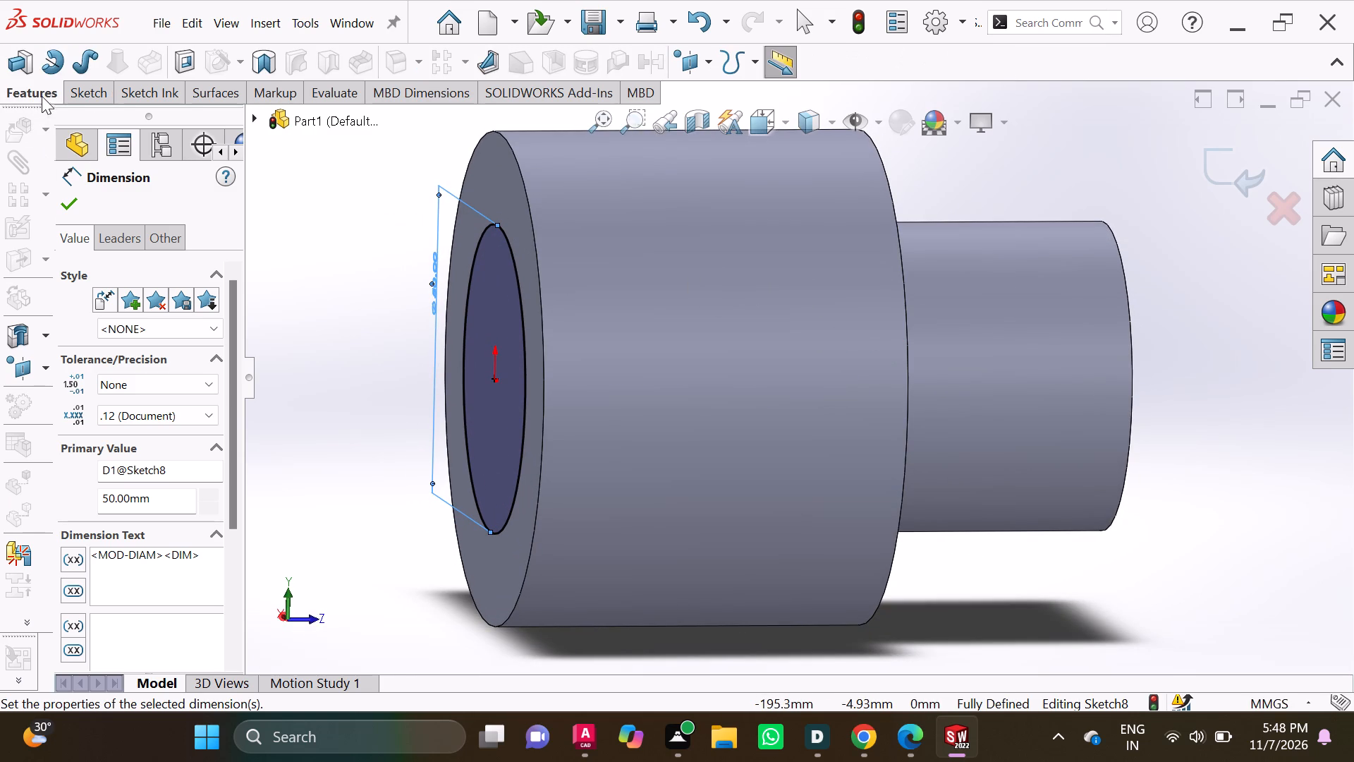
{"action": "left_click", "coordinate": [23, 61]}
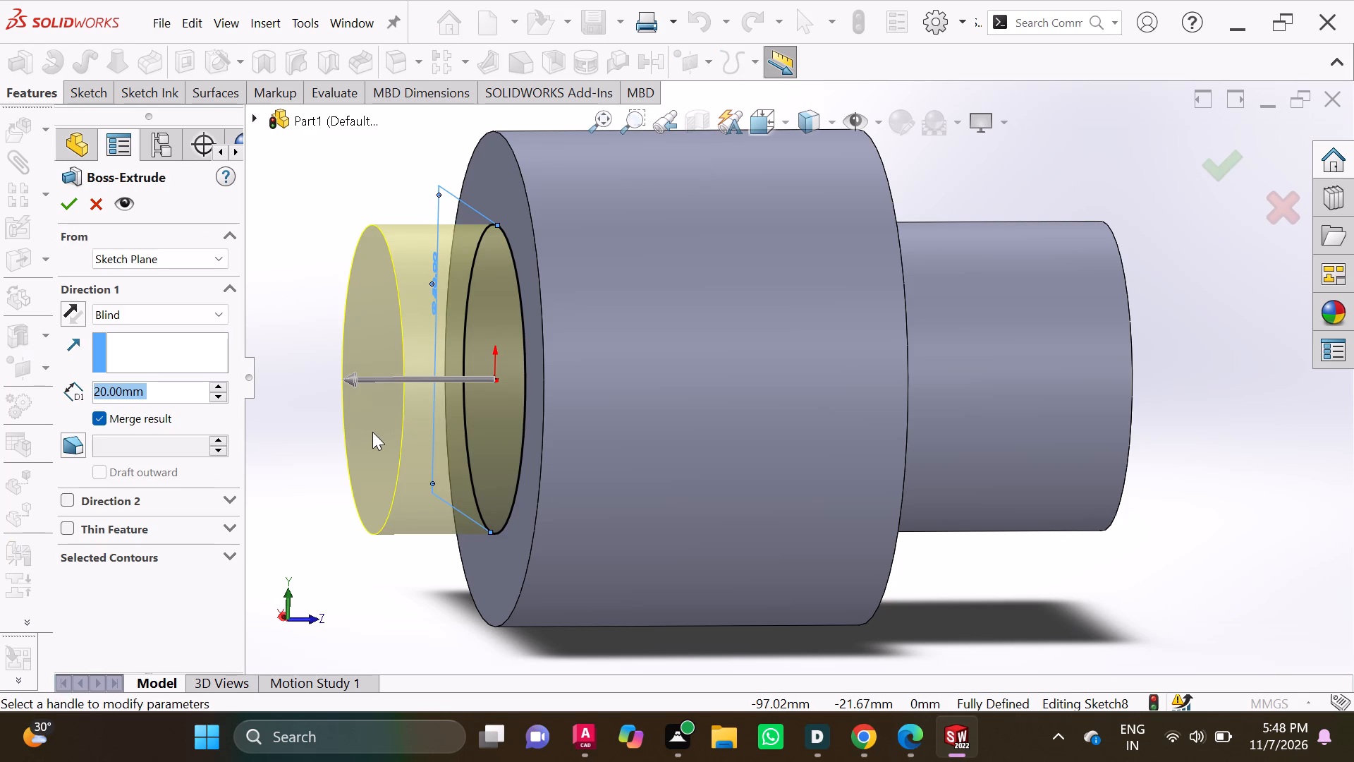
{"action": "type", "text": "20"}
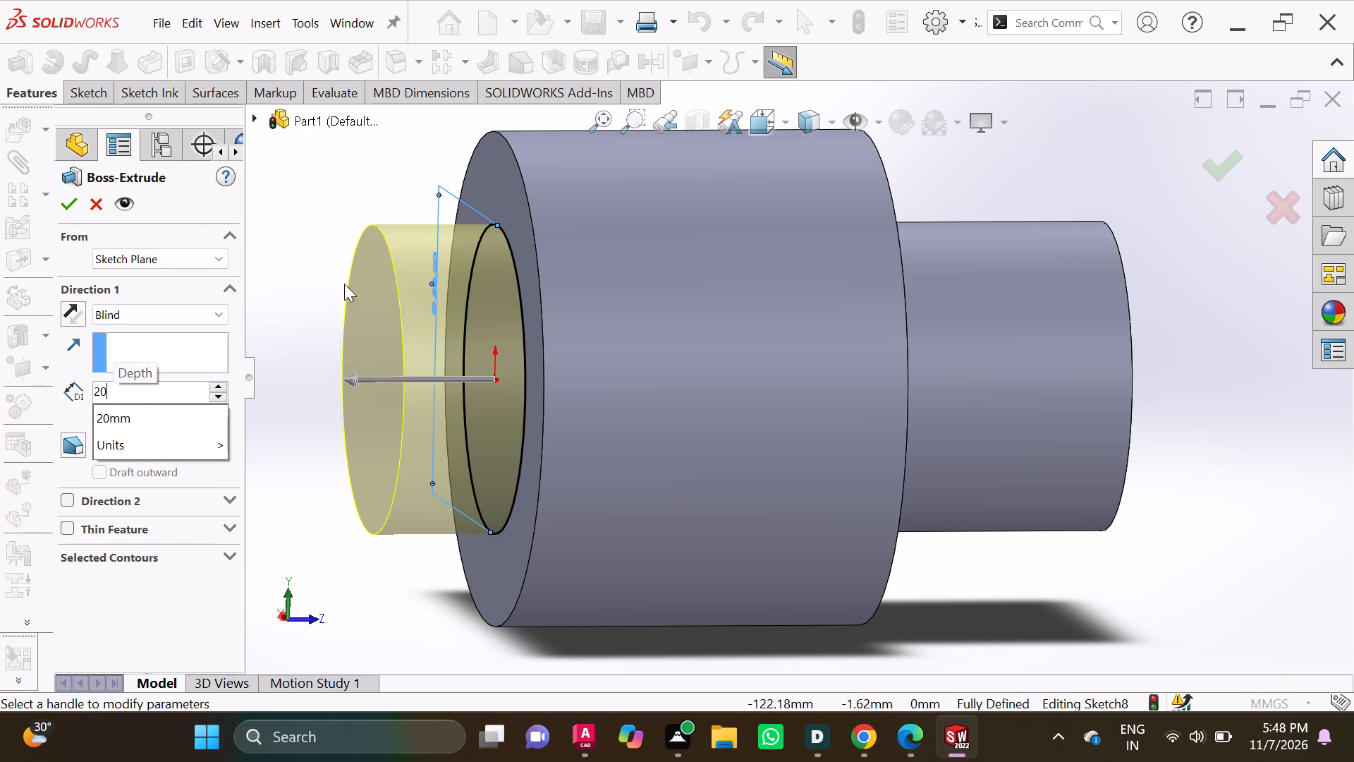
{"action": "left_click", "coordinate": [60, 207]}
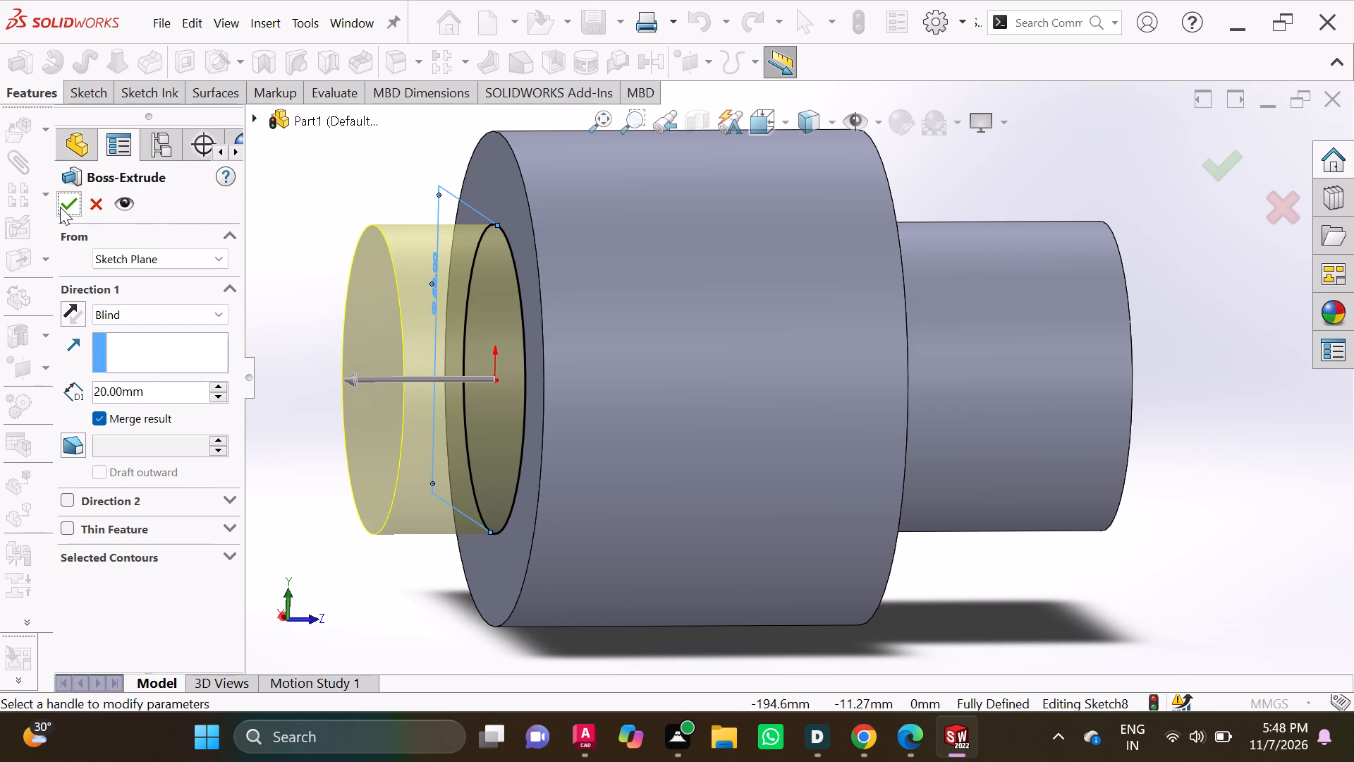
{"action": "left_click", "coordinate": [67, 202]}
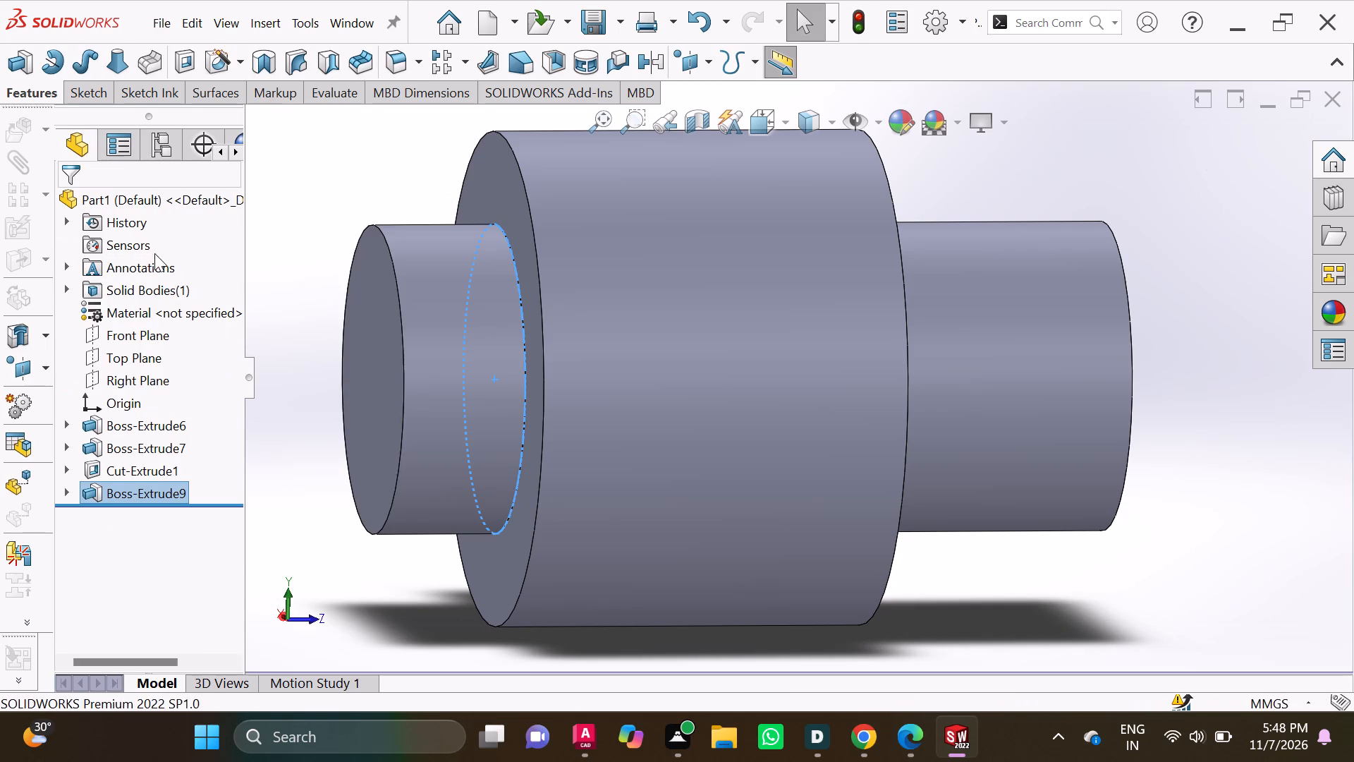
Sketch a circle about 30 mm in diameter on the 20 mm long back boss's end face, centred on the origin.
{"action": "scroll", "coordinate": [557, 336], "scroll_direction": "up", "scroll_amount": 2}
{"action": "middle_click_drag", "start_coordinate": [597, 385], "coordinate": [717, 443]}
{"action": "middle_click_drag", "start_coordinate": [367, 344], "coordinate": [515, 406]}
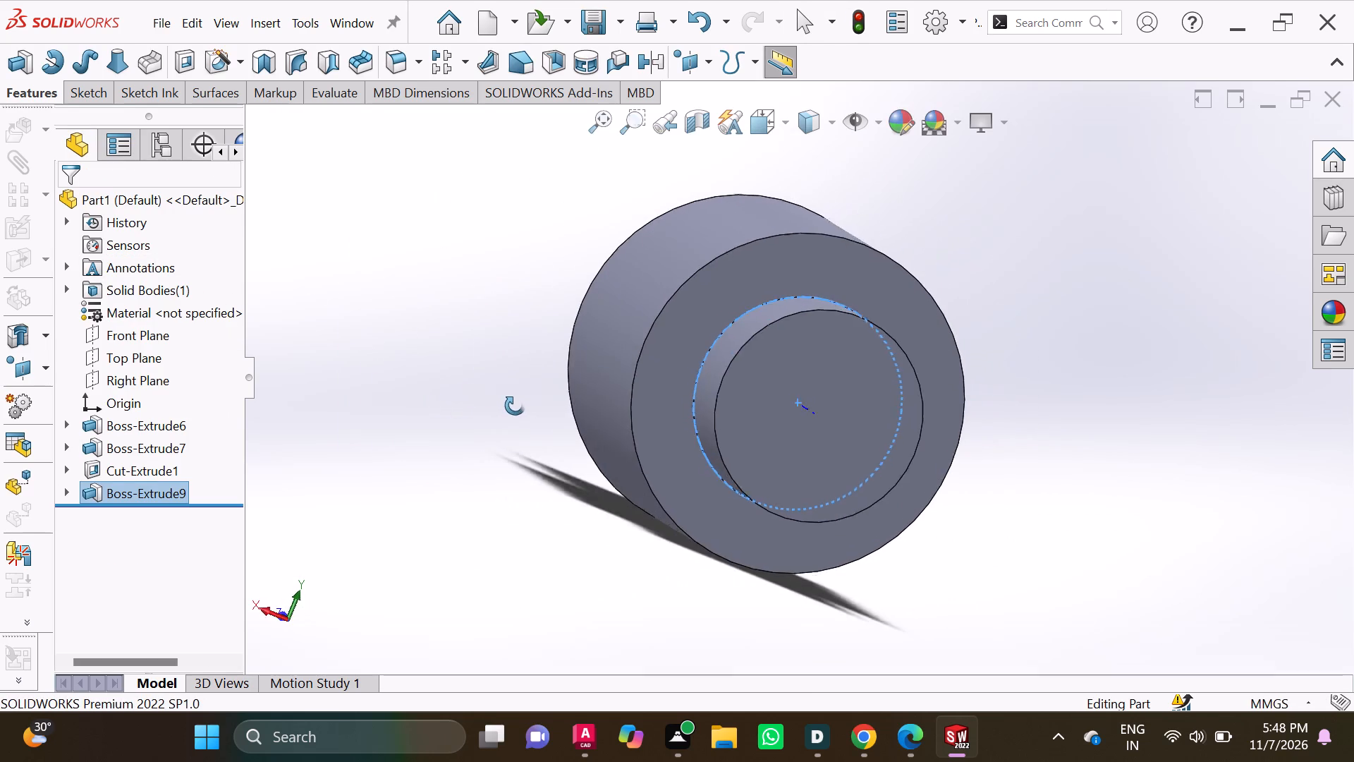
{"action": "middle_click_drag", "start_coordinate": [515, 406], "coordinate": [492, 387]}
{"action": "left_click", "coordinate": [693, 413]}
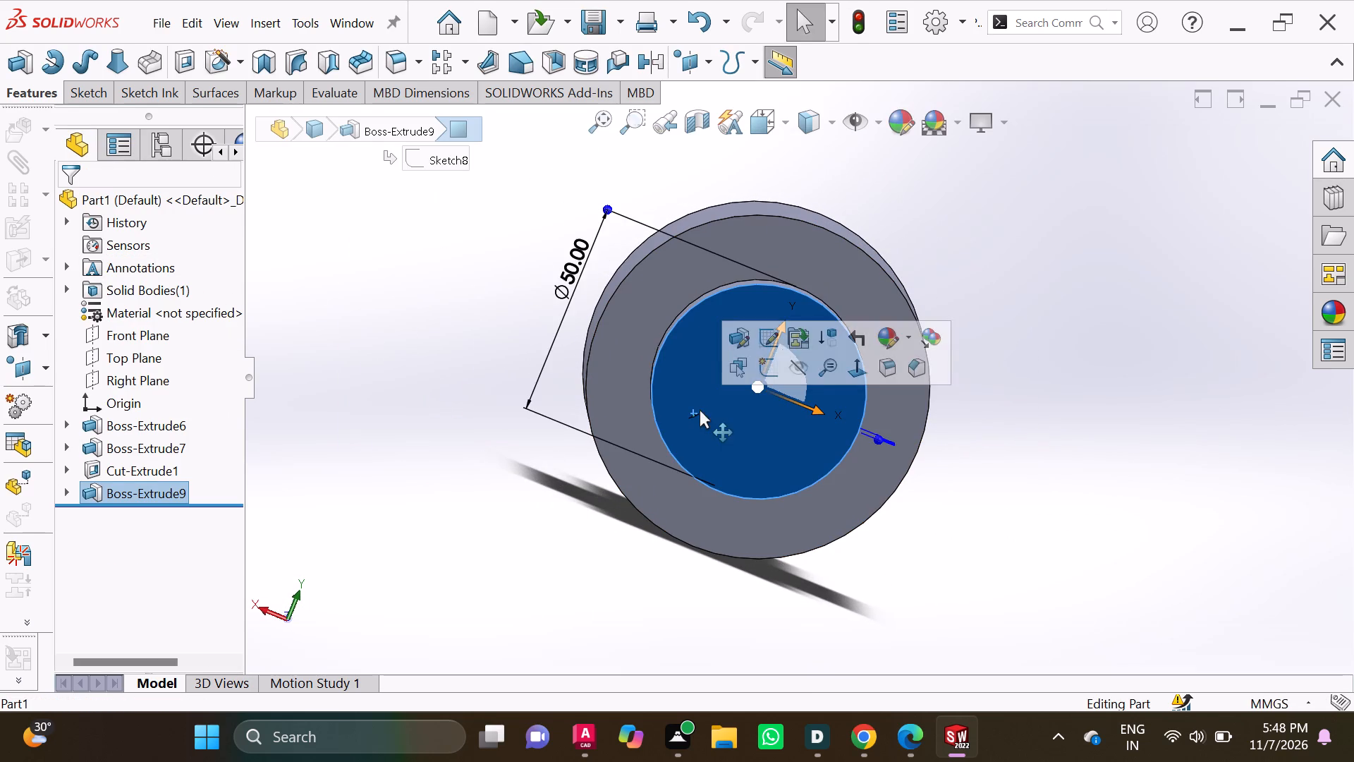
{"action": "left_click", "coordinate": [87, 91]}
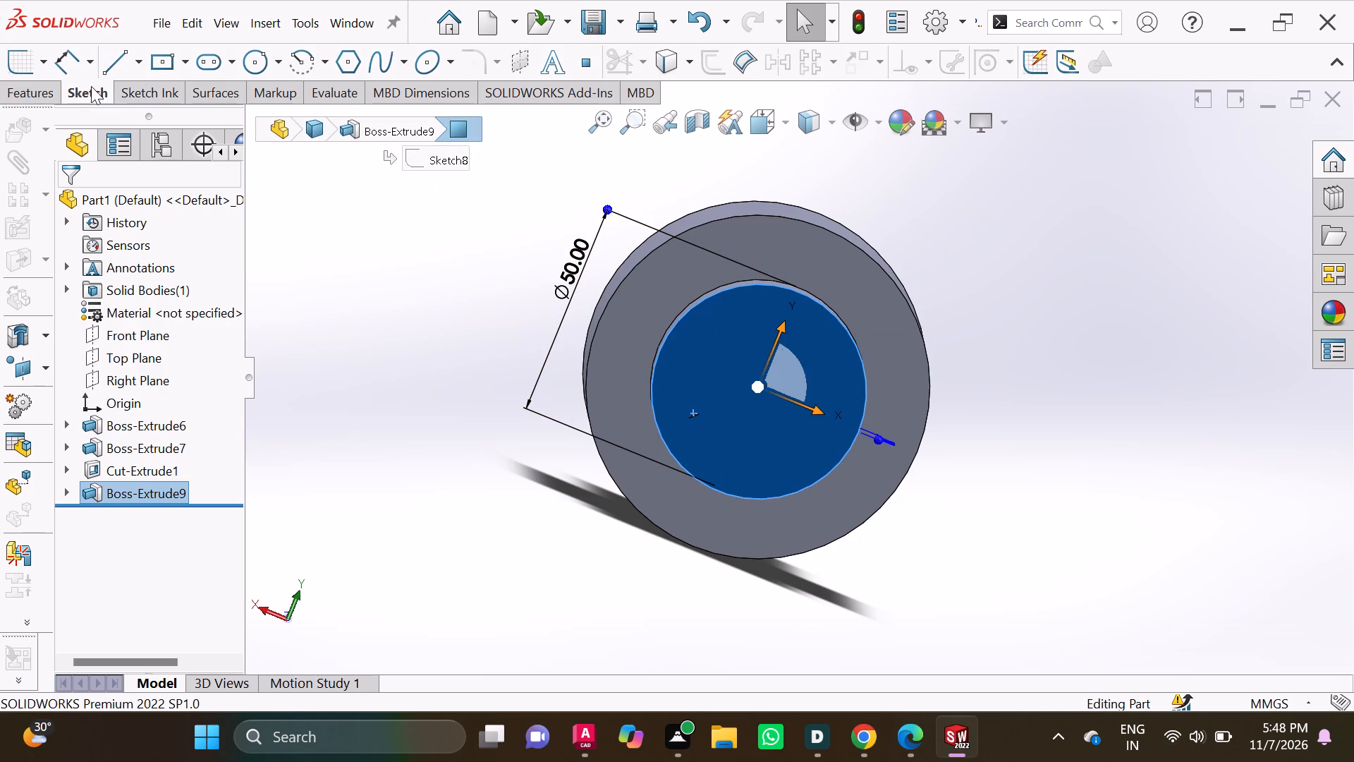
{"action": "left_click", "coordinate": [281, 64]}
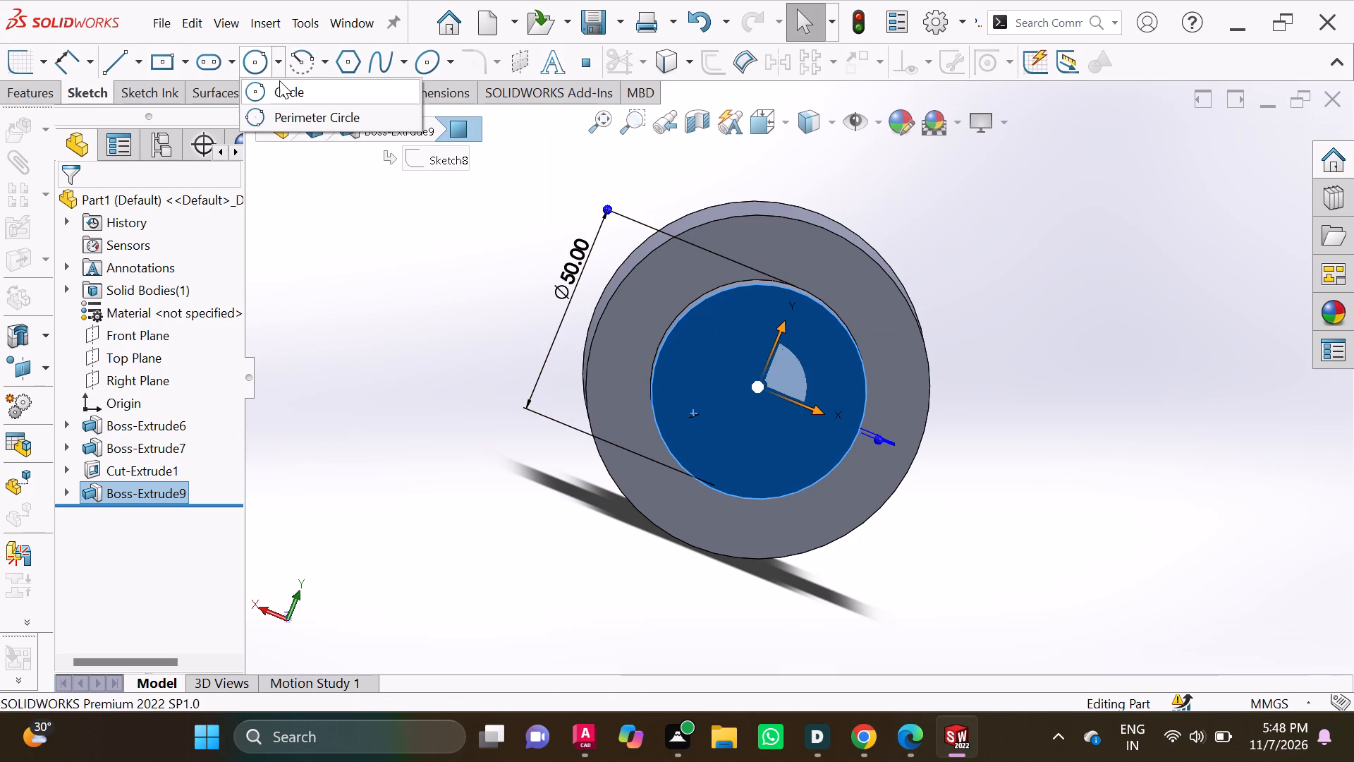
{"action": "left_click", "coordinate": [279, 92]}
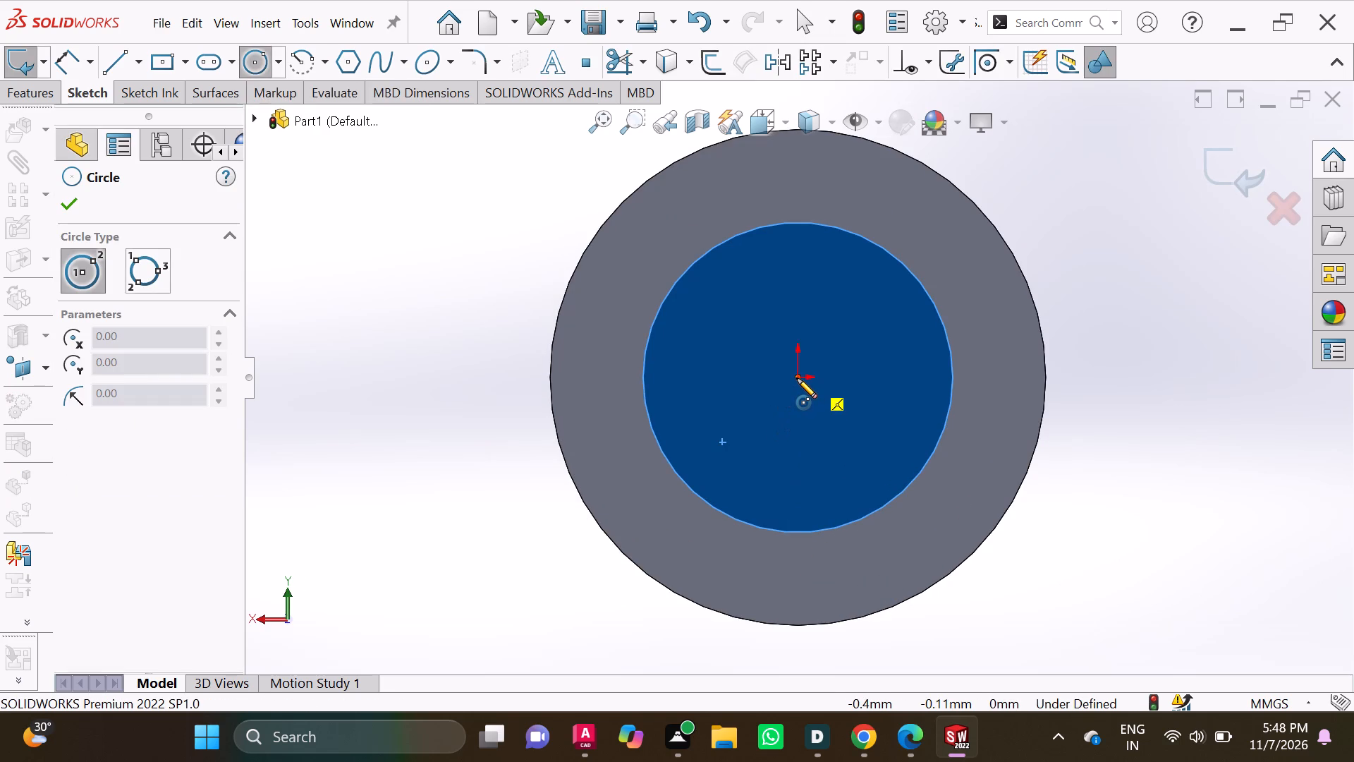
{"action": "left_click", "coordinate": [800, 378]}
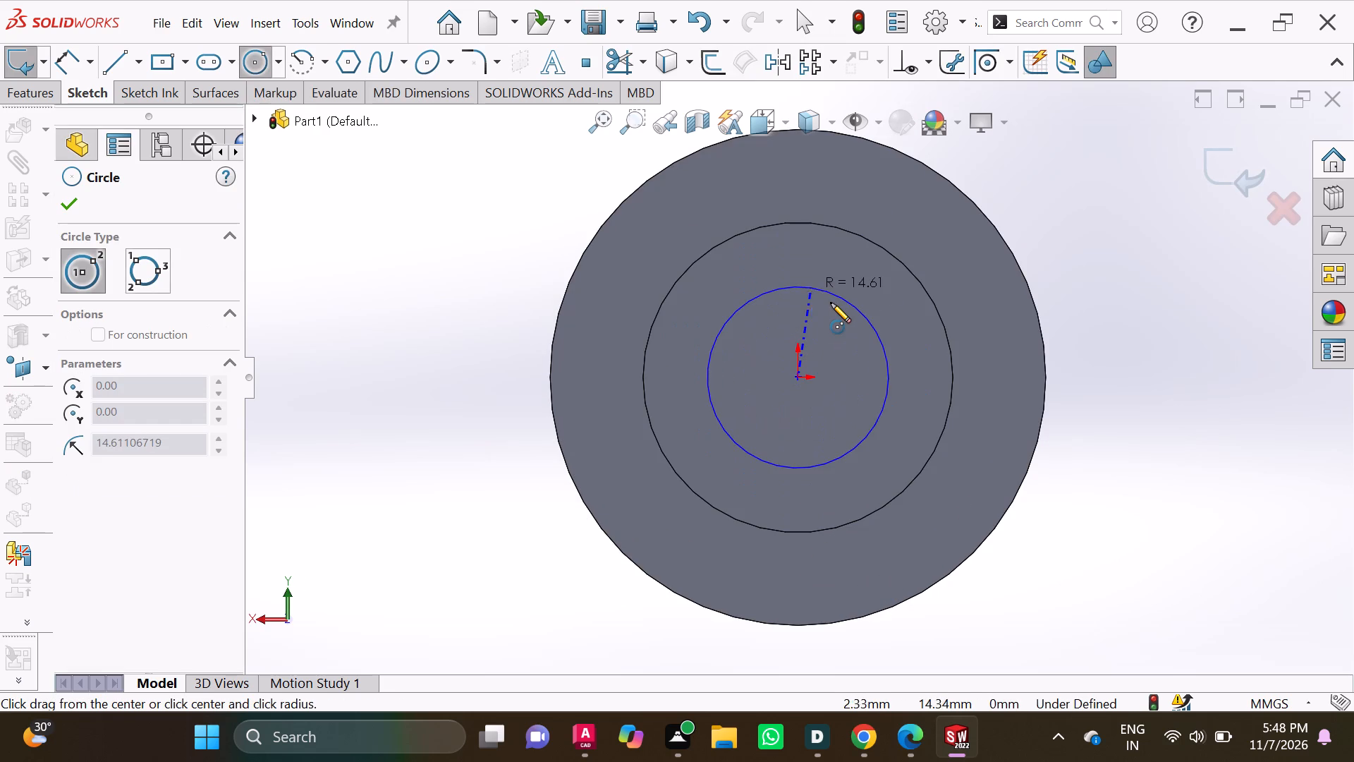
{"action": "left_click", "coordinate": [832, 291]}
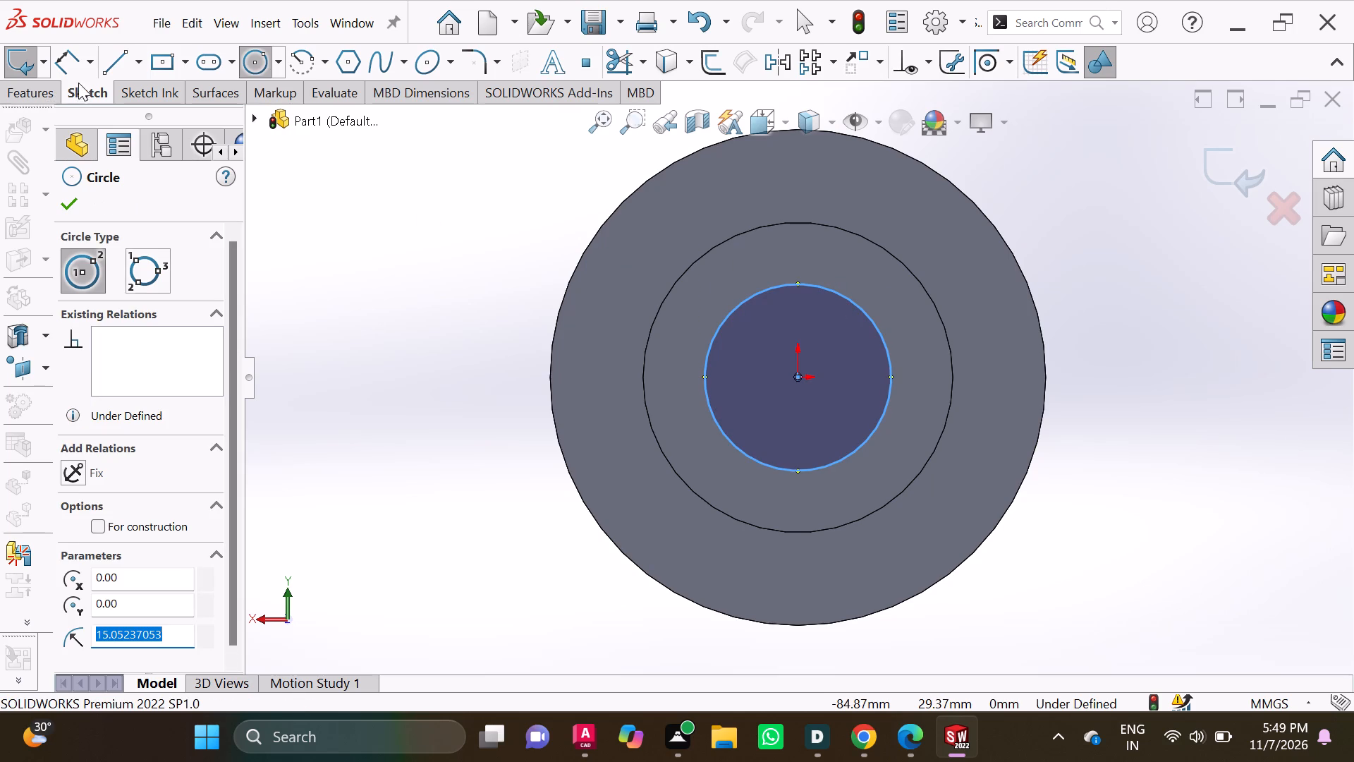
Dimension the diameter of the circle on the back boss's end face and set it to 40 mm.
{"action": "left_click", "coordinate": [54, 54]}
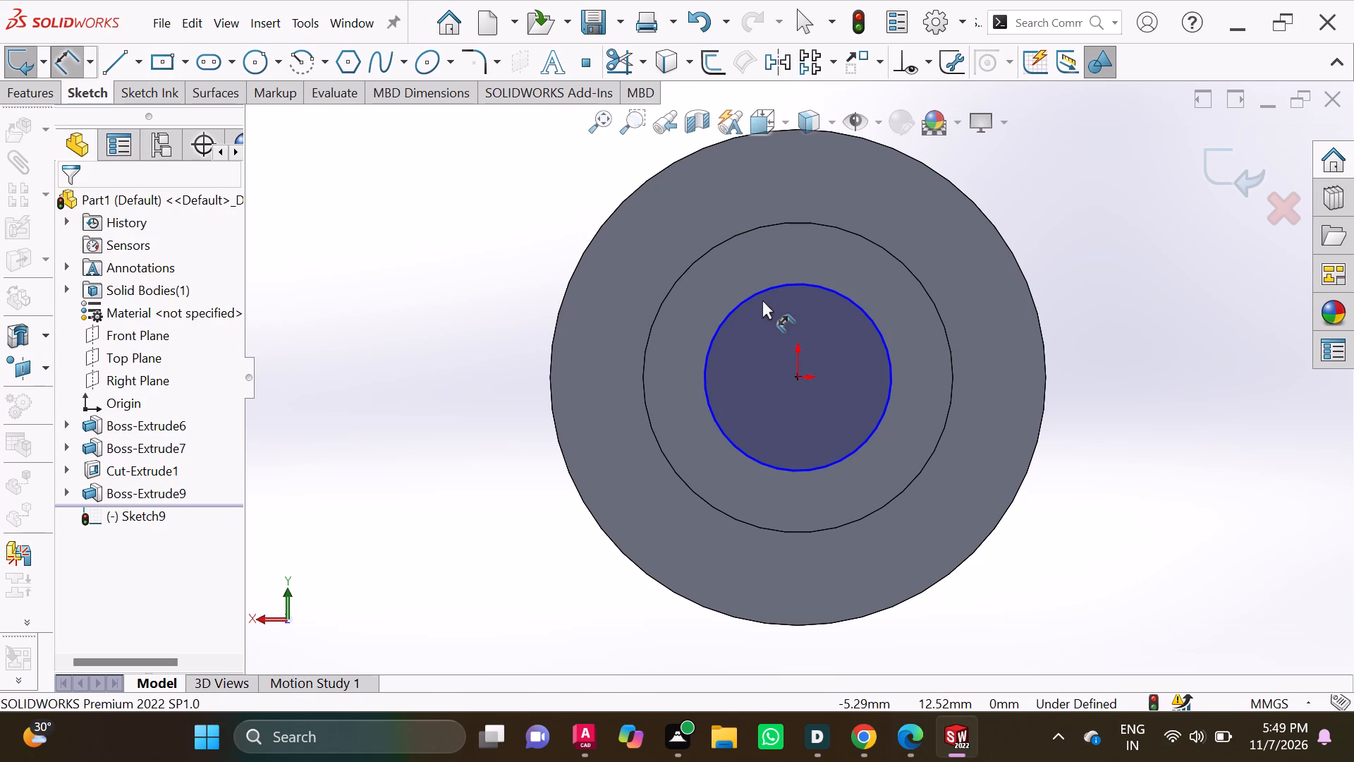
{"action": "left_click", "coordinate": [748, 295]}
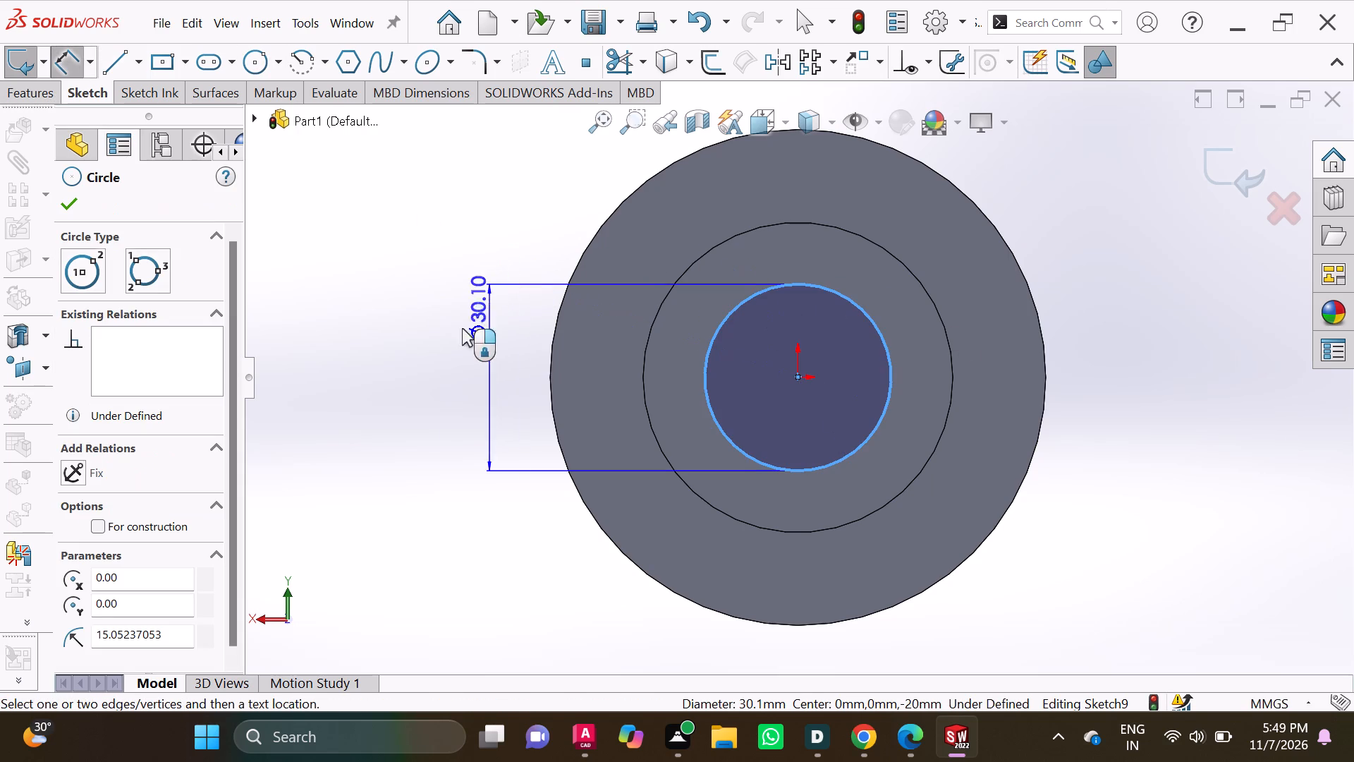
{"action": "left_click", "coordinate": [425, 353]}
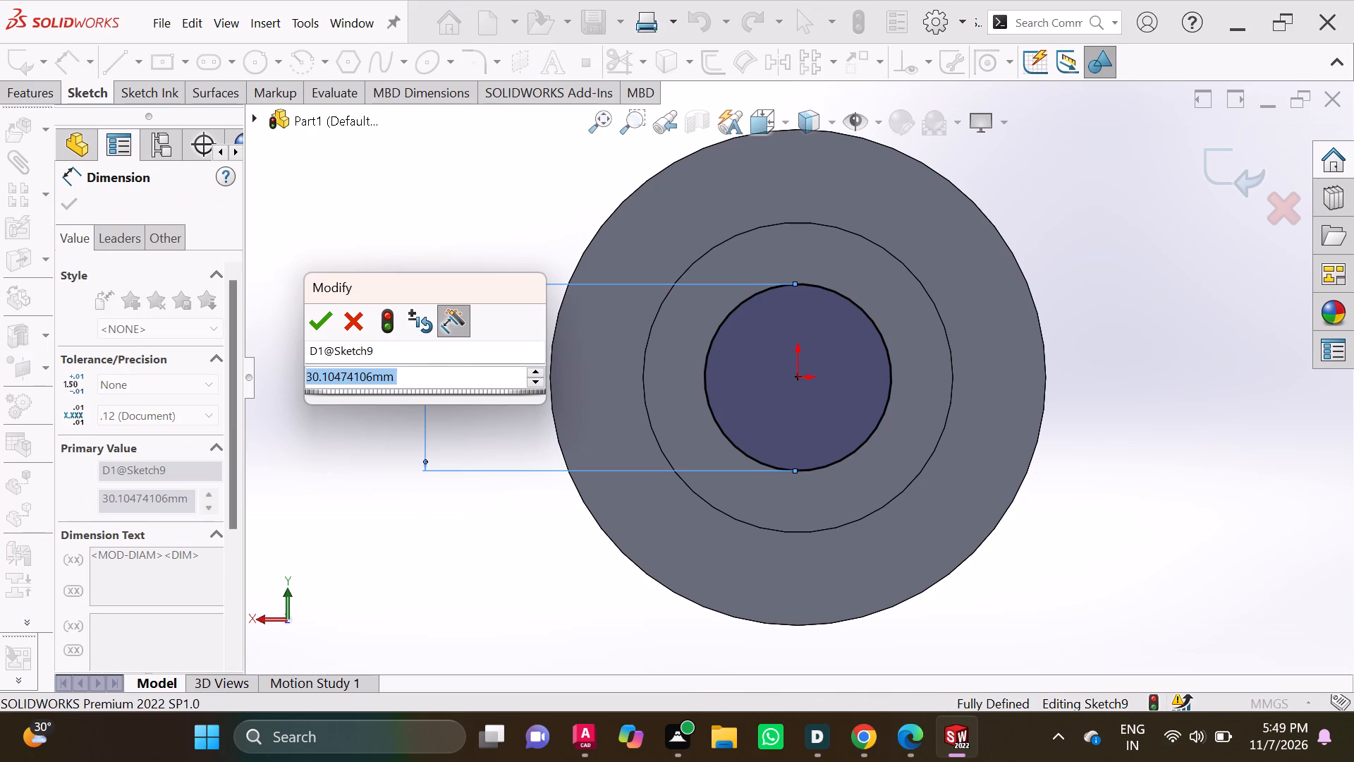
{"action": "type", "text": "40"}
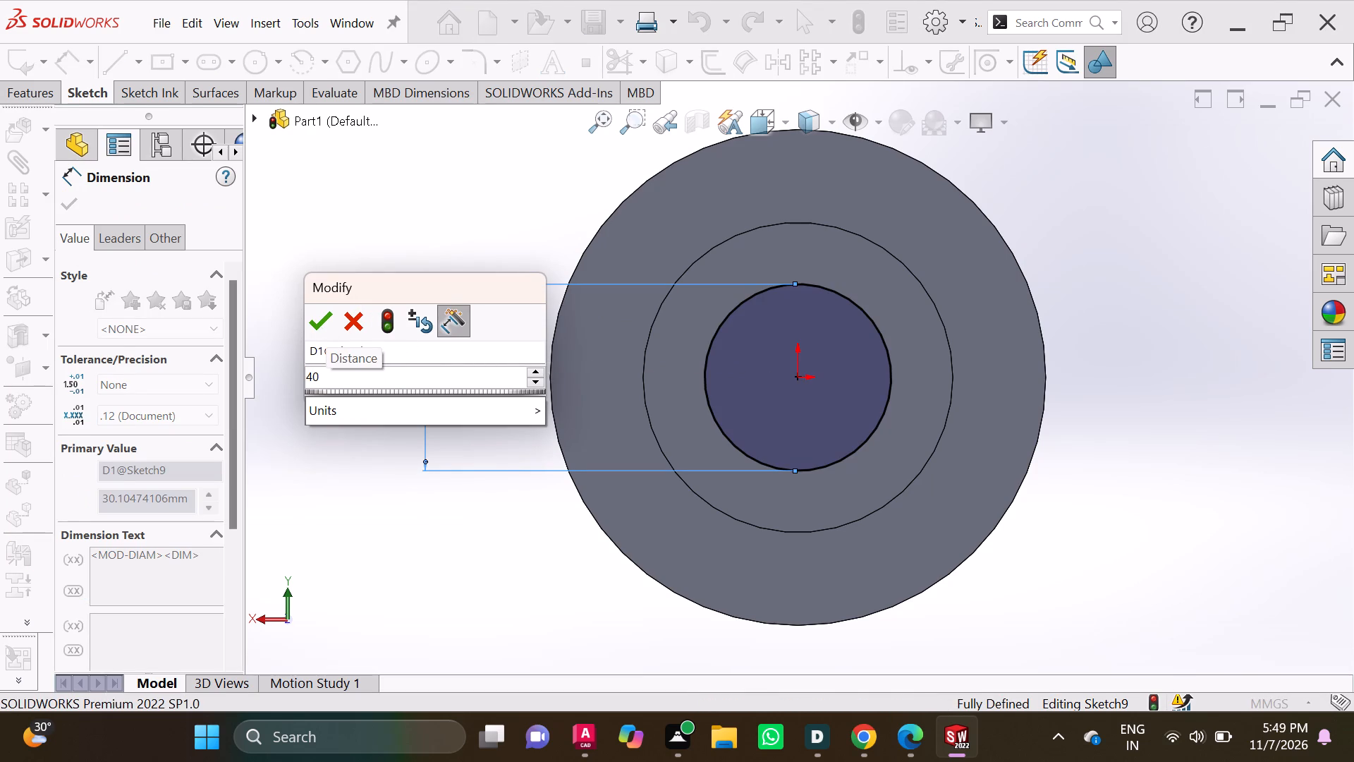
{"action": "key", "text": "Return"}
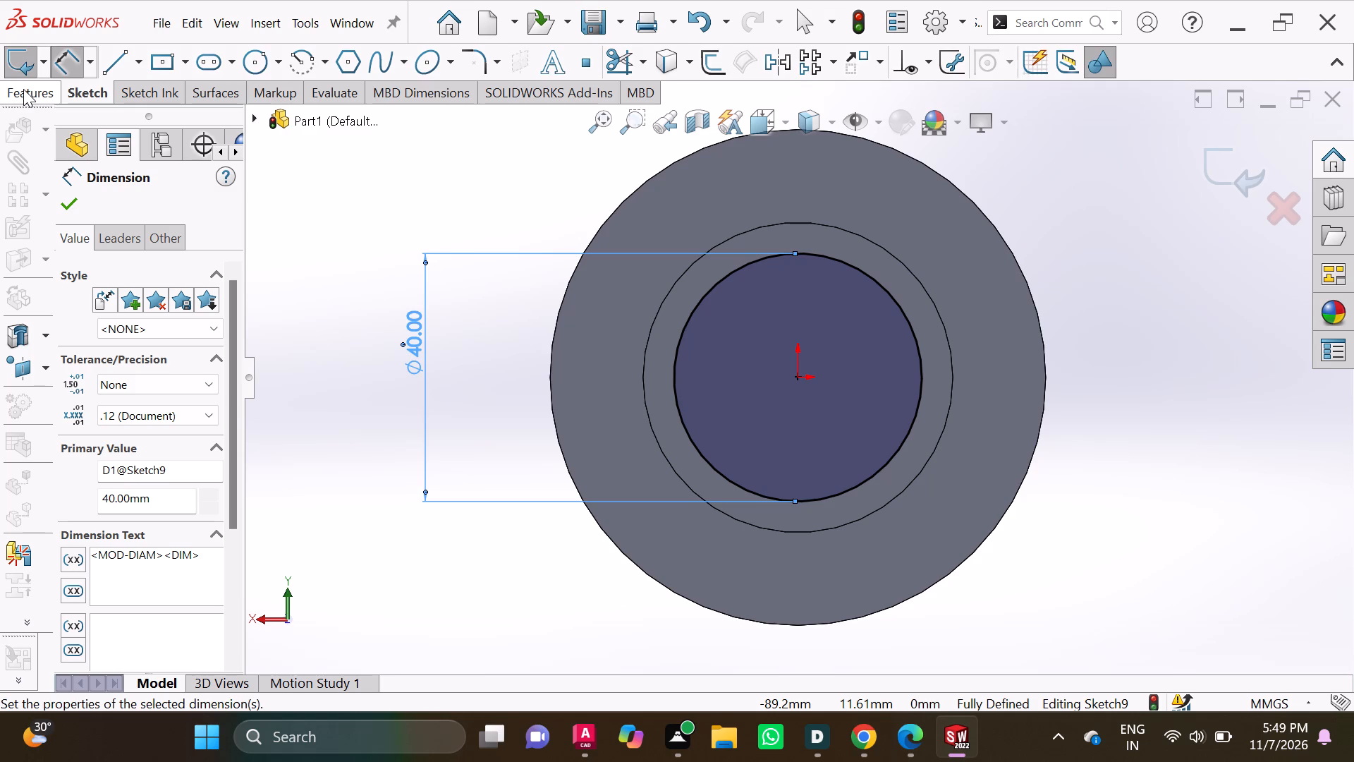
Extrude the 40 mm circle outward from the back boss's end face as a merged blind boss 20 mm deep.
{"action": "left_click", "coordinate": [23, 89]}
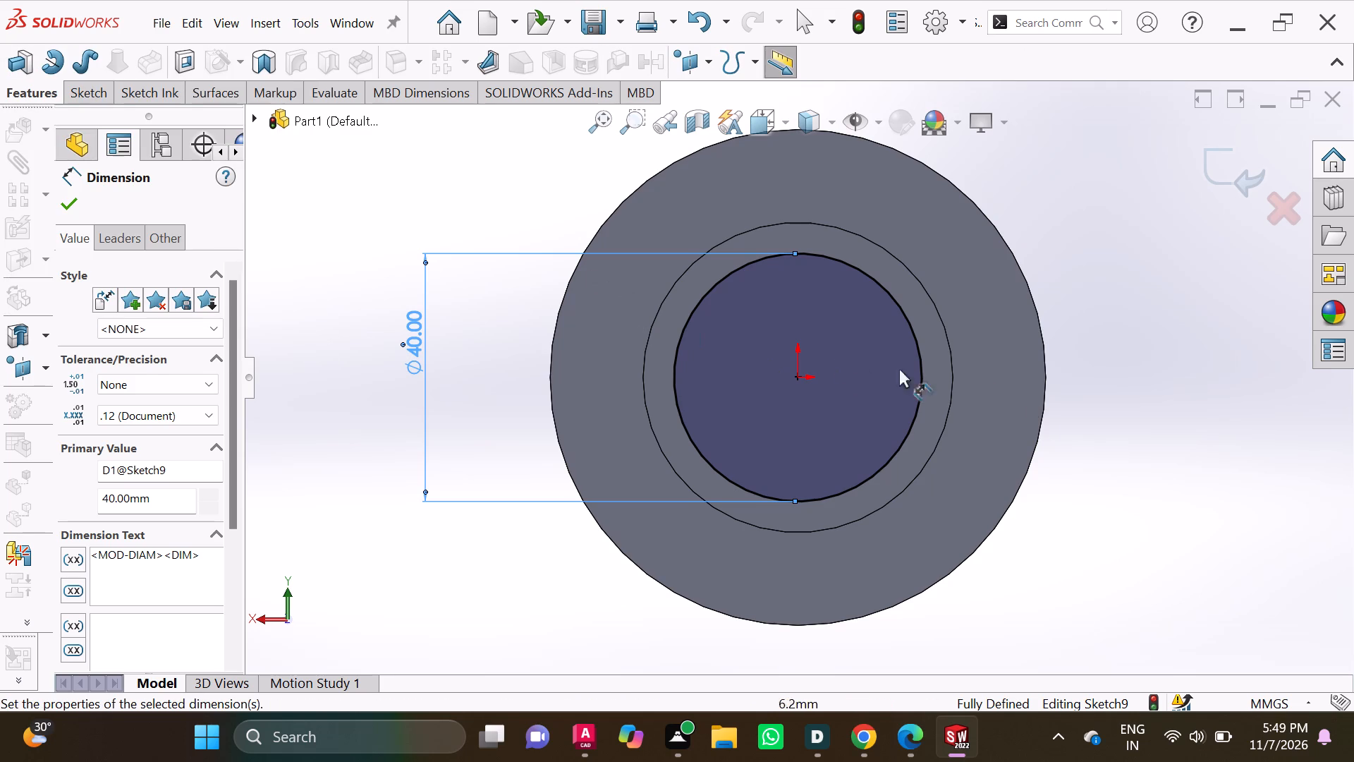
{"action": "middle_click_drag", "start_coordinate": [937, 413], "coordinate": [847, 423]}
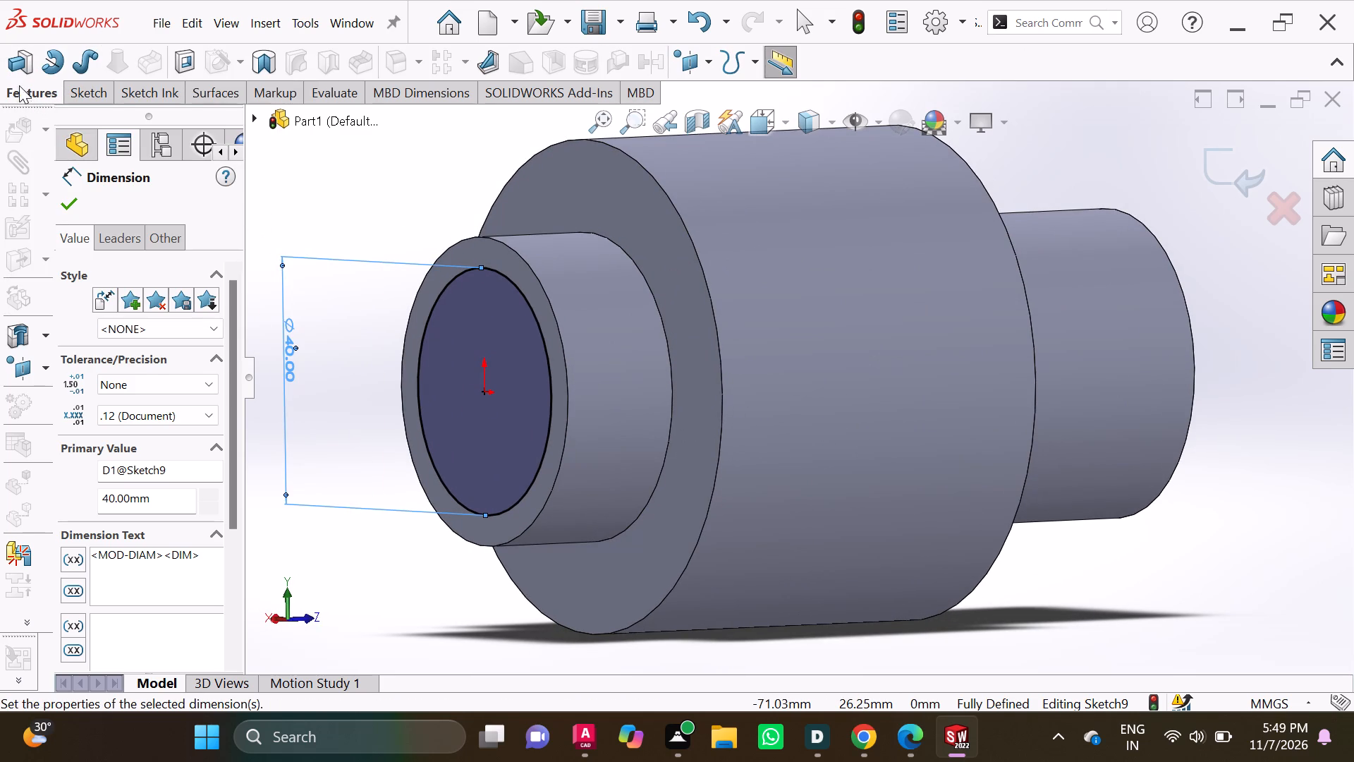
{"action": "left_click", "coordinate": [23, 59]}
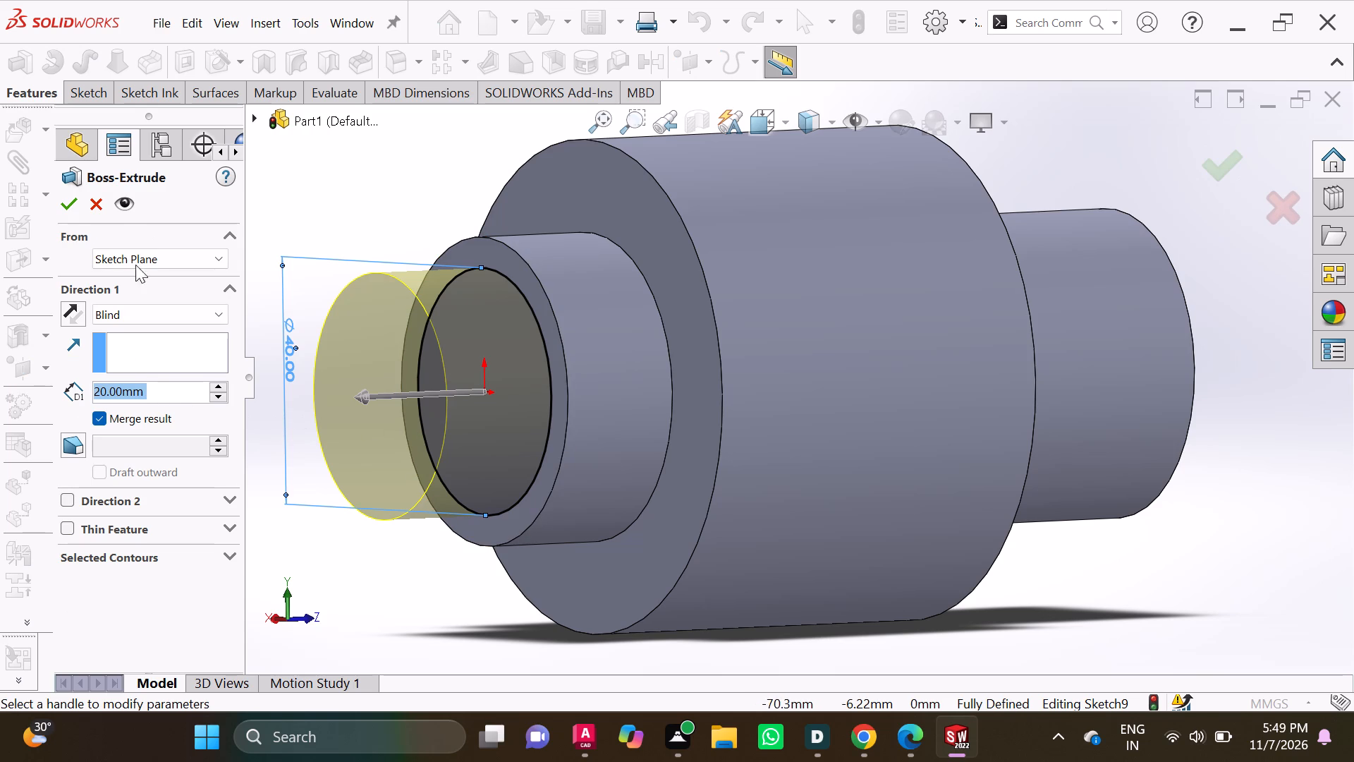
{"action": "left_click", "coordinate": [74, 202]}
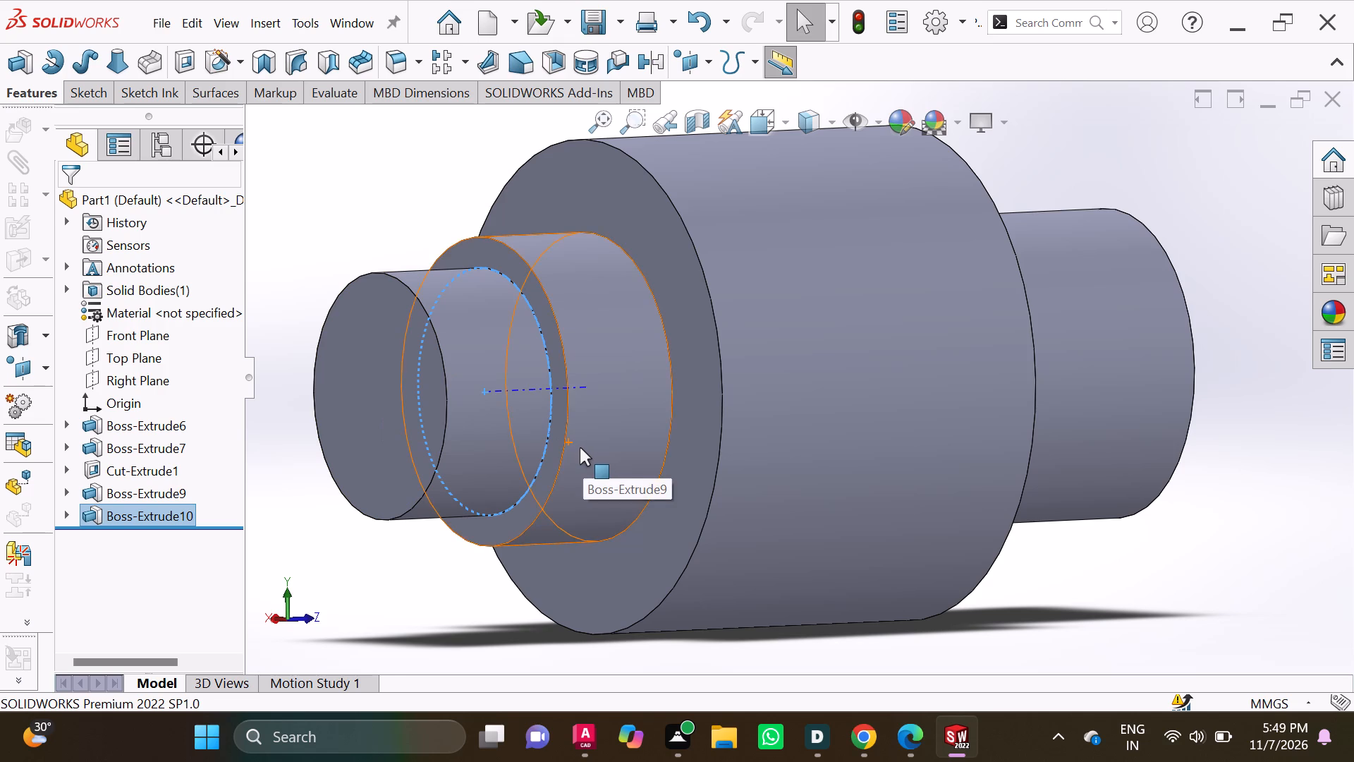
Sketch a circle about 31 mm in diameter on the 40 mm boss's end face, centred on the origin.
{"action": "middle_click_drag", "start_coordinate": [580, 447], "coordinate": [664, 436]}
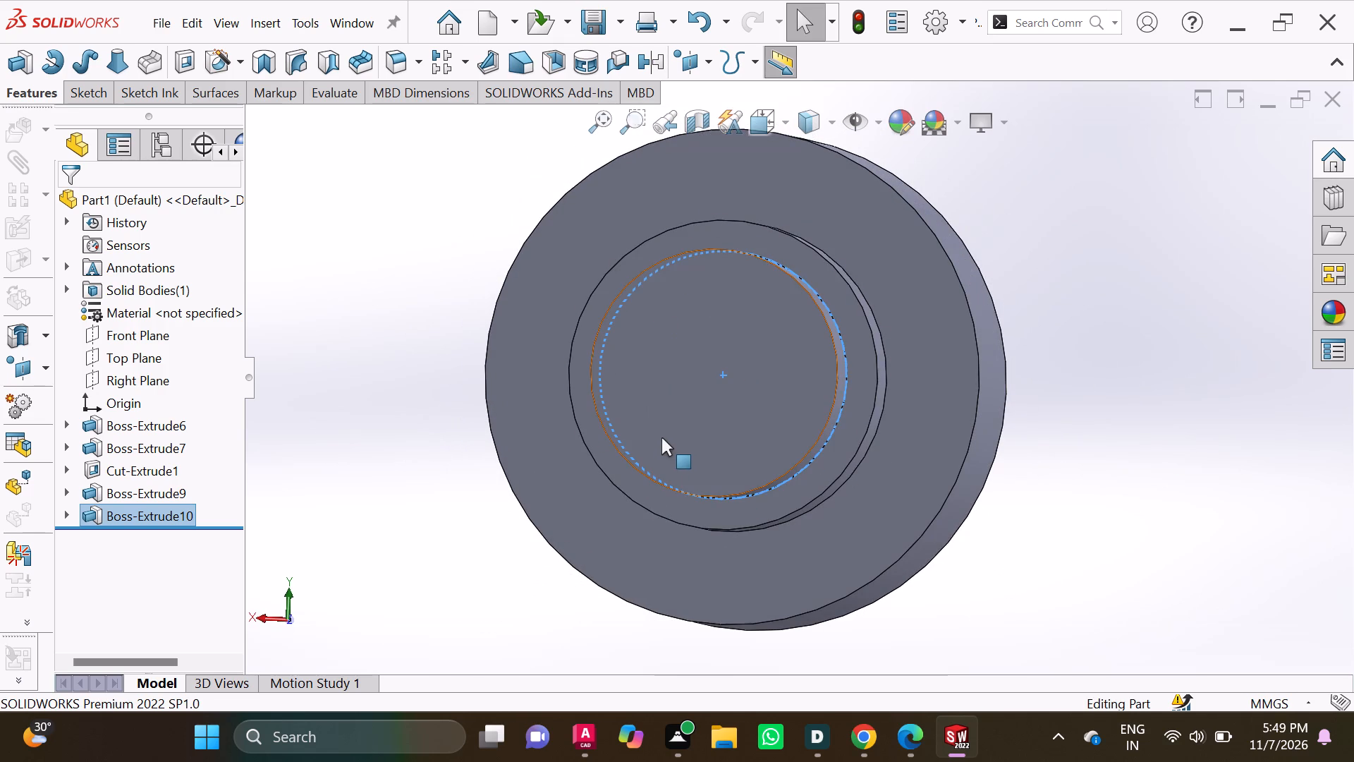
{"action": "left_click", "coordinate": [661, 437]}
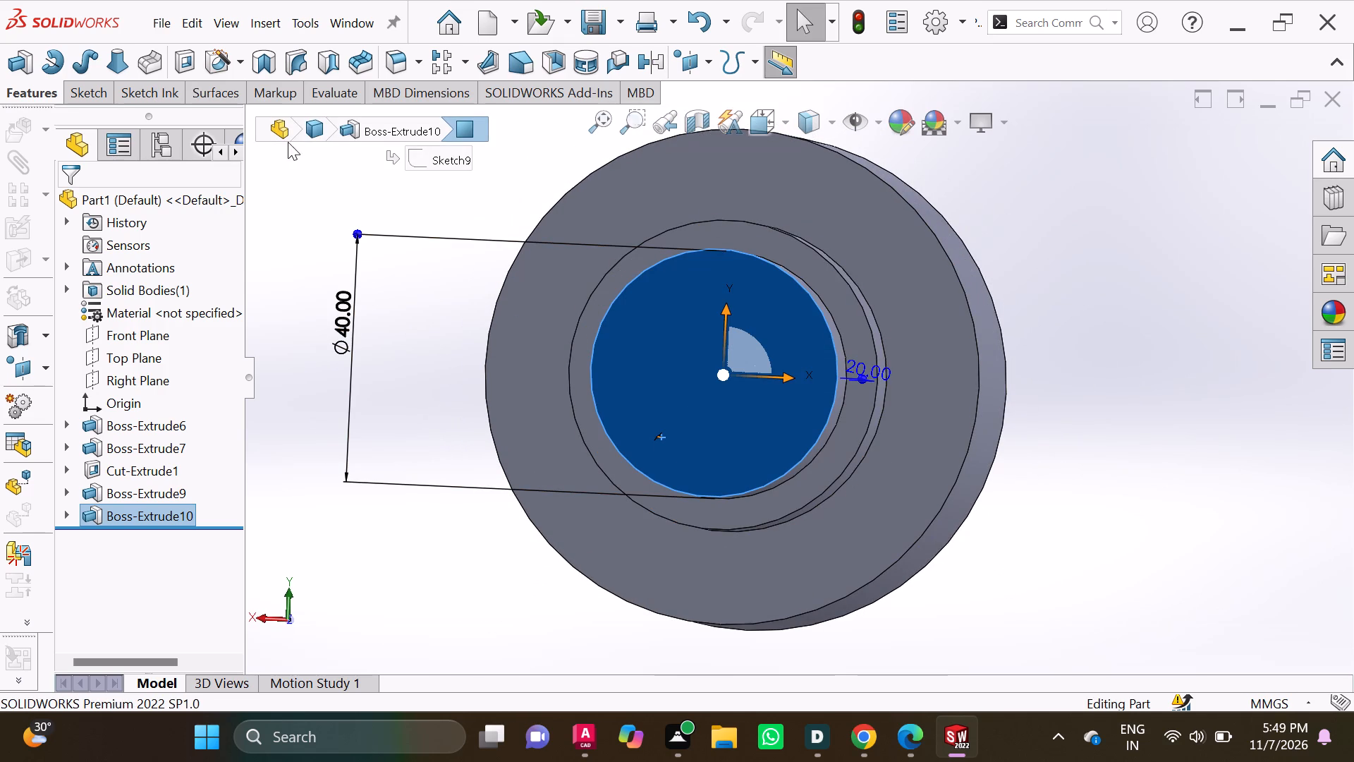
{"action": "left_click", "coordinate": [69, 88]}
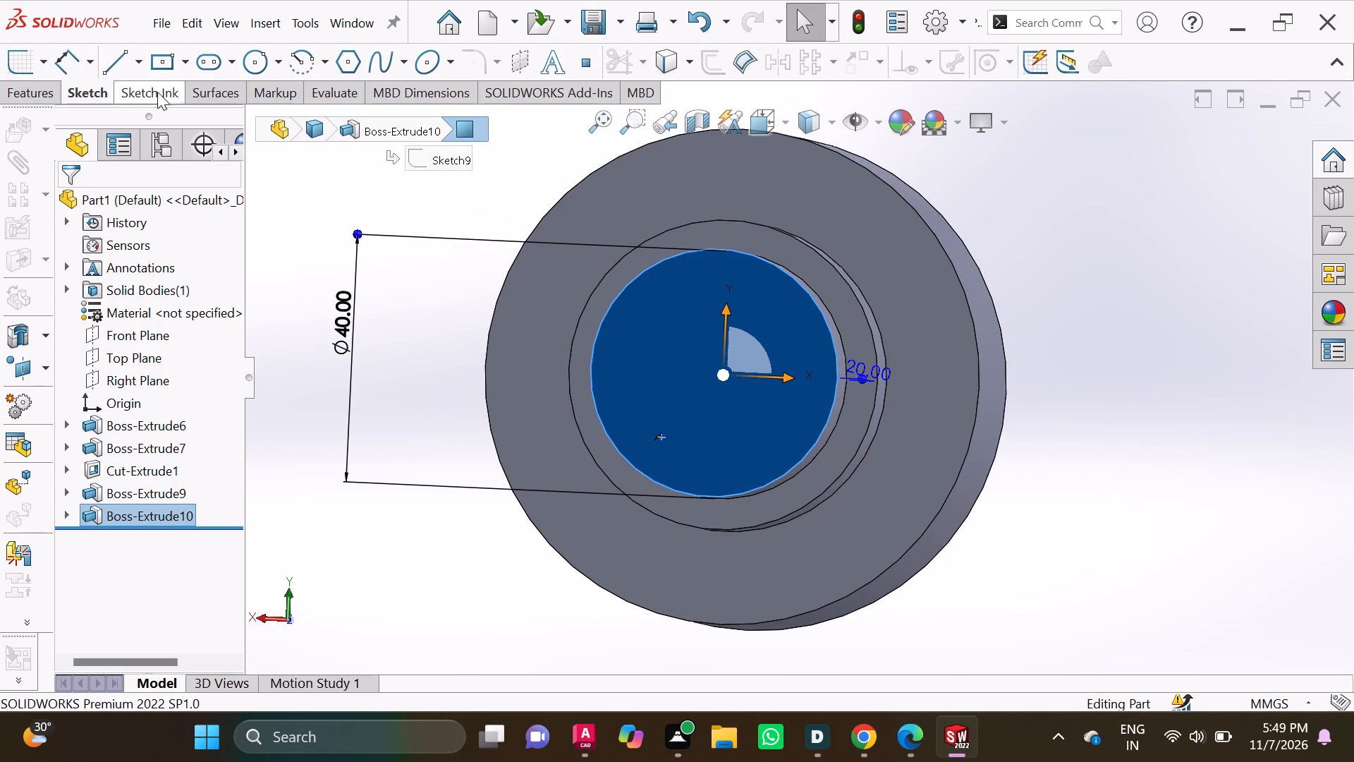
{"action": "left_click", "coordinate": [273, 63]}
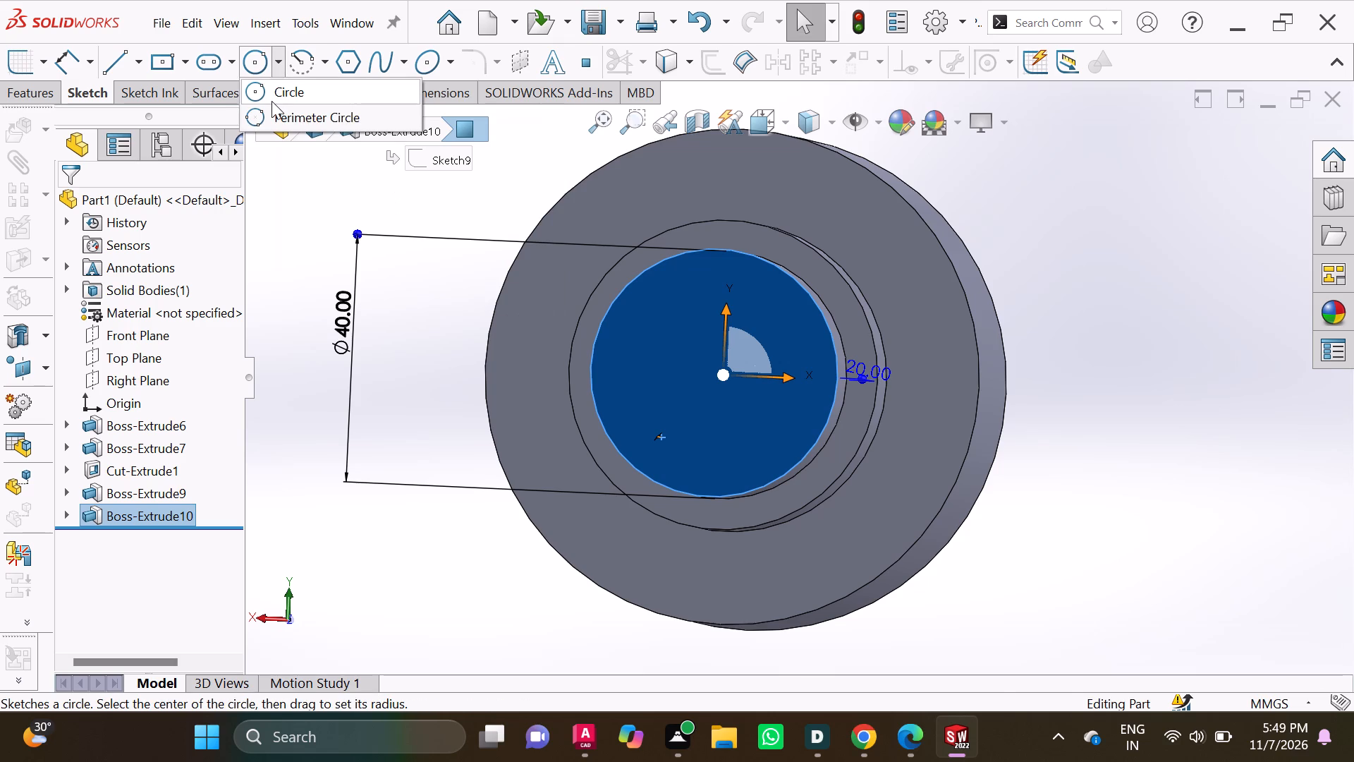
{"action": "left_click", "coordinate": [272, 101]}
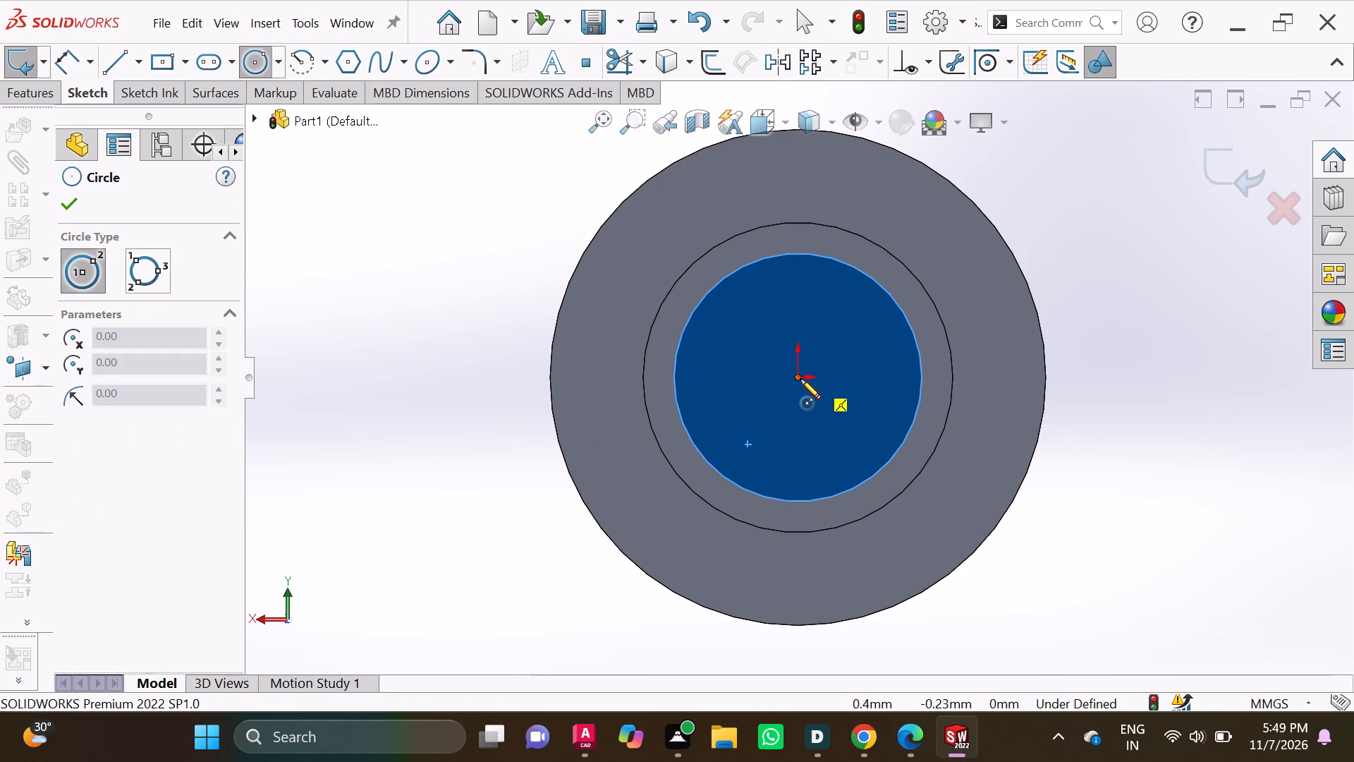
{"action": "left_click", "coordinate": [800, 379]}
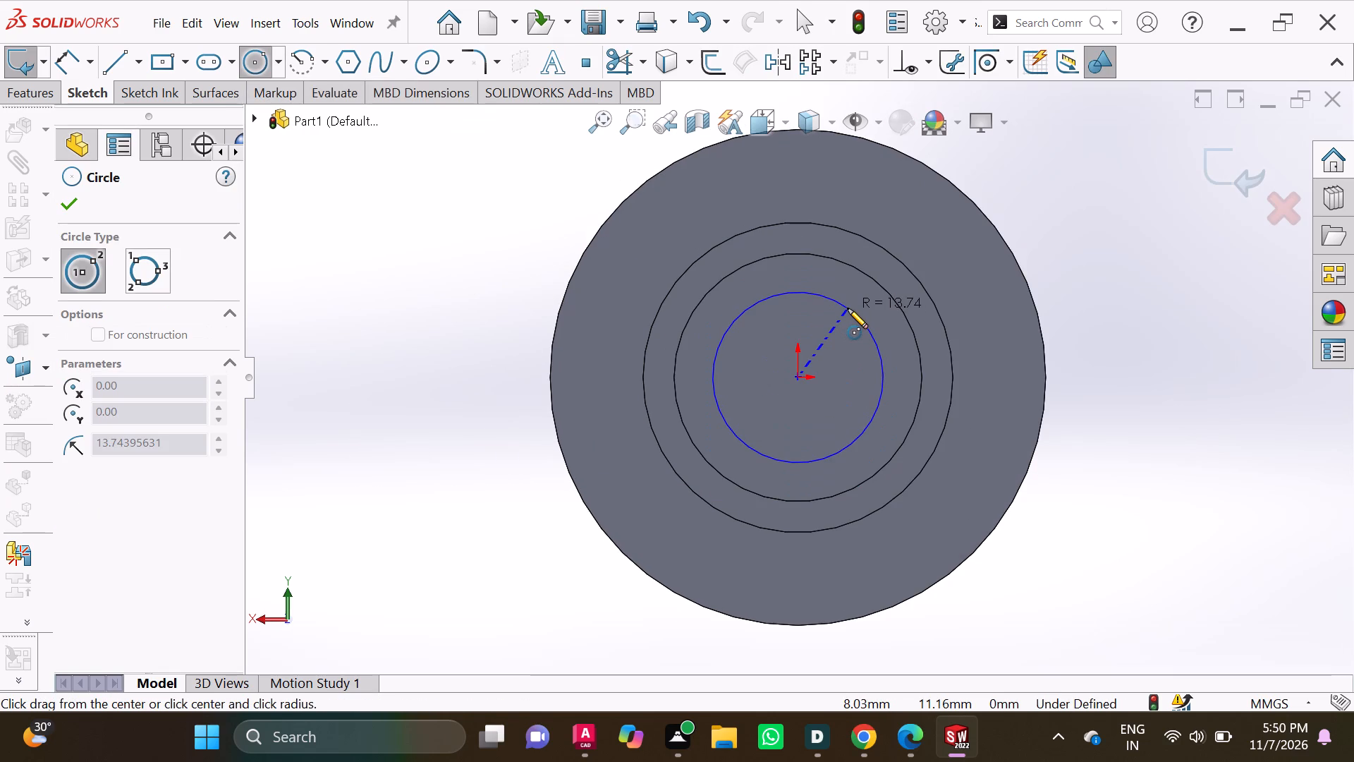
{"action": "key", "text": "3"}
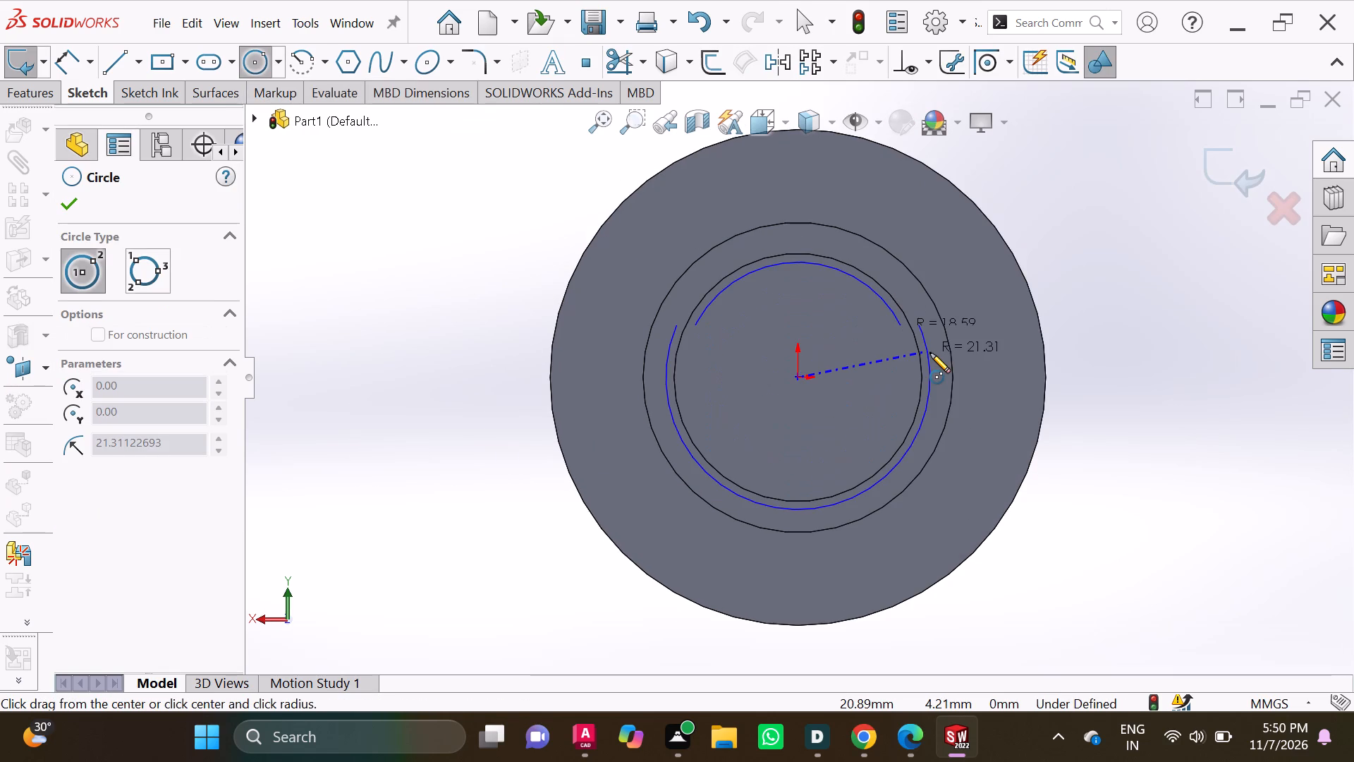
{"action": "left_click", "coordinate": [889, 349]}
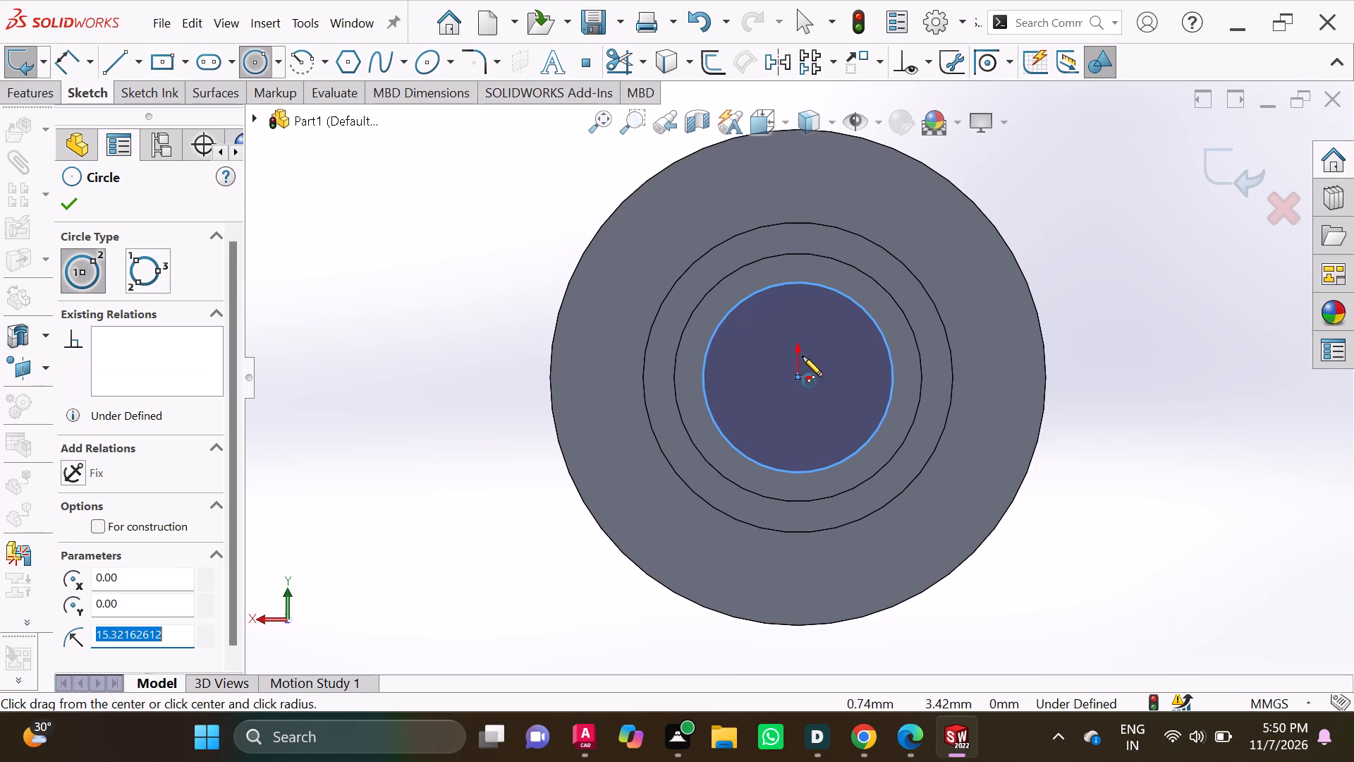
Dimension the diameter of the circle on the 40 mm boss's end face and set it to 30 mm.
{"action": "left_click", "coordinate": [42, 90]}
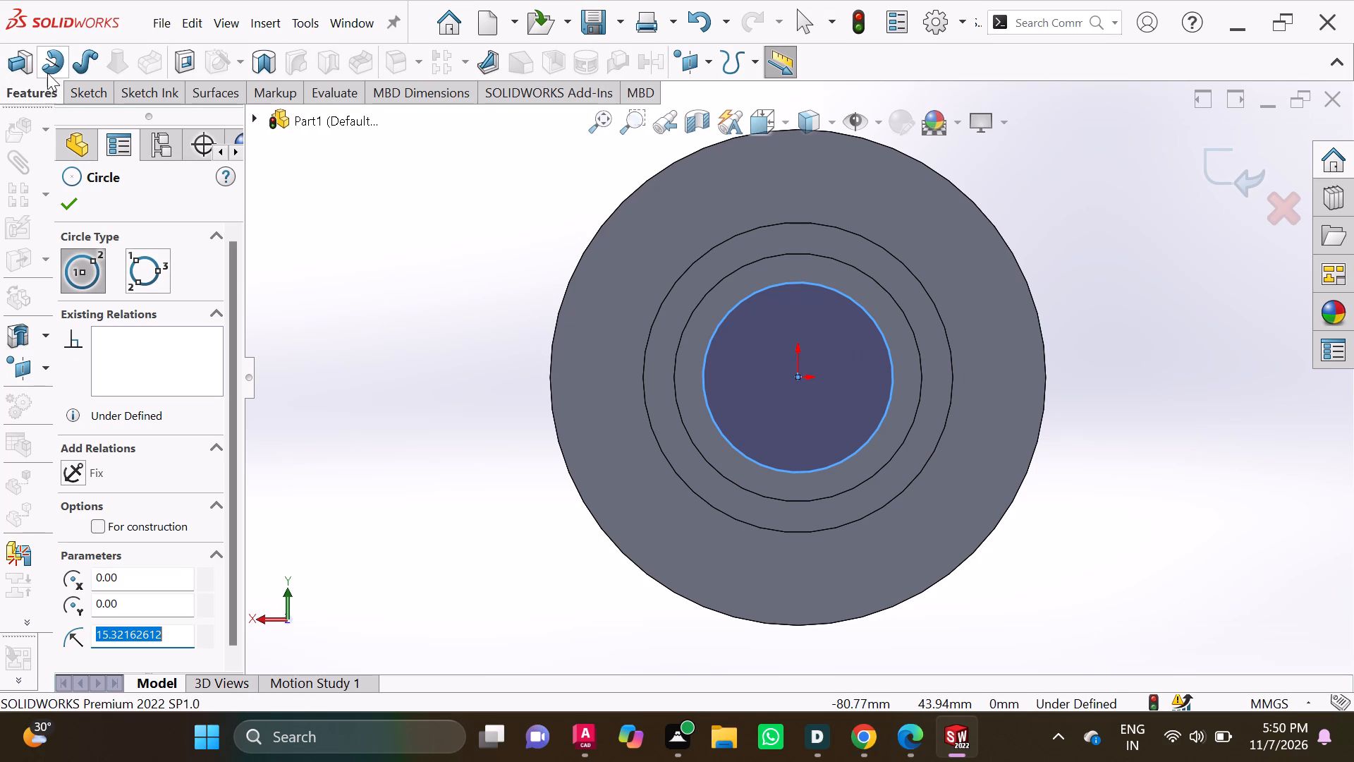
{"action": "double_click", "coordinate": [75, 93]}
{"action": "left_click", "coordinate": [64, 59]}
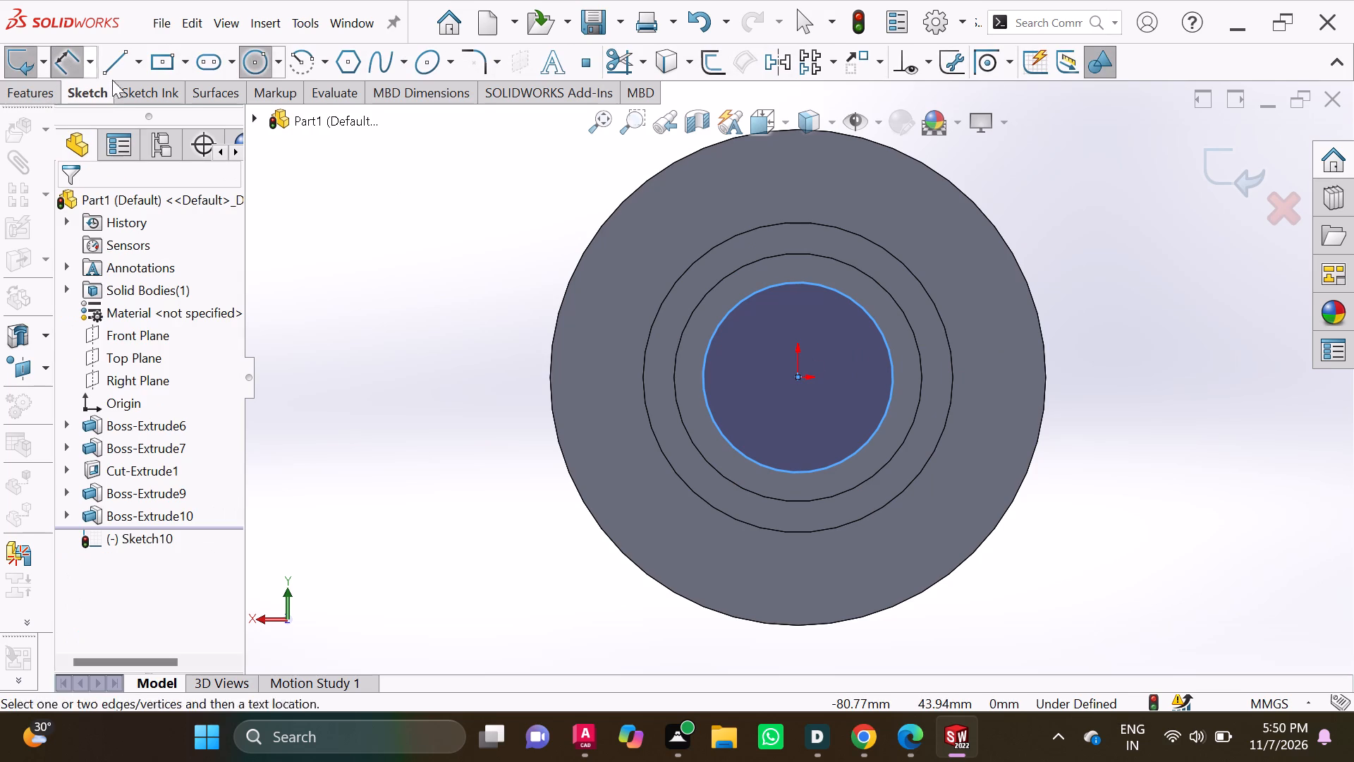
{"action": "left_click", "coordinate": [705, 352]}
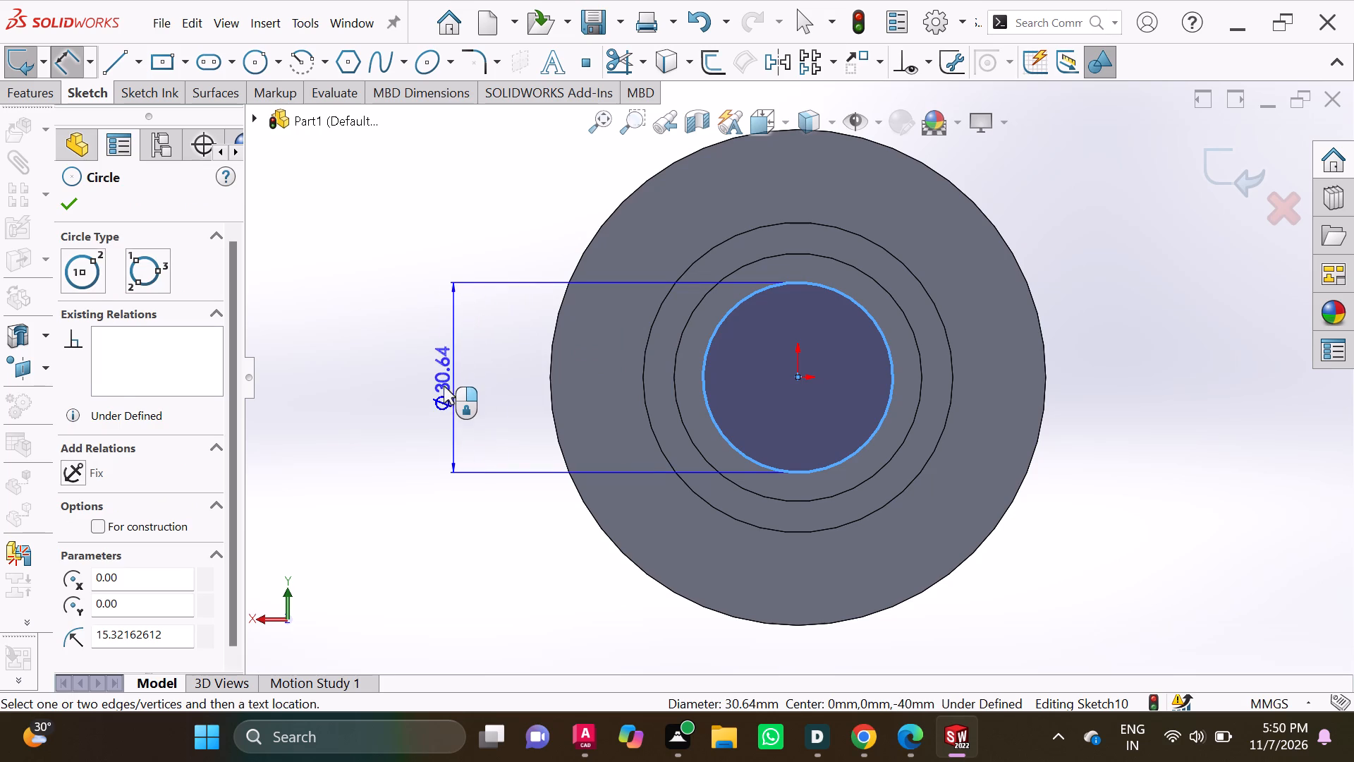
{"action": "double_click", "coordinate": [444, 386]}
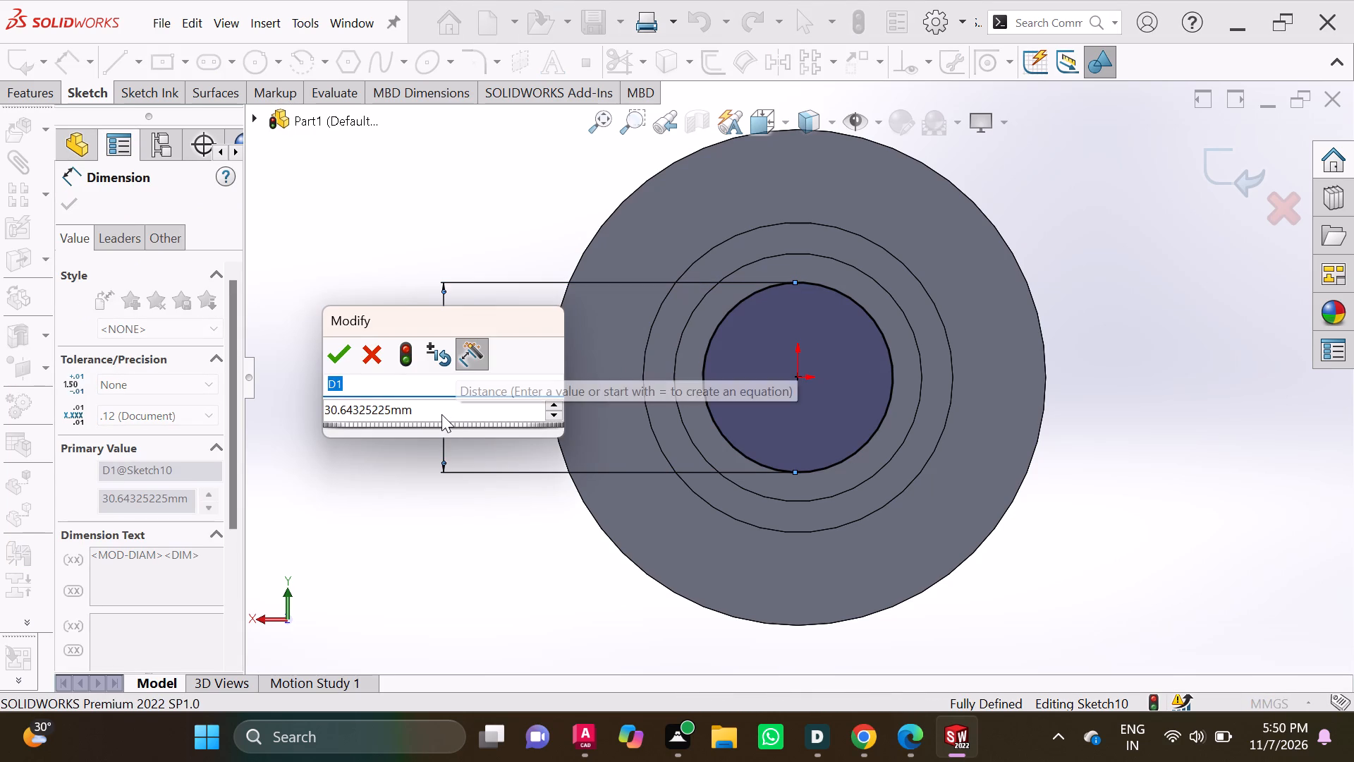
{"action": "double_click", "coordinate": [441, 414]}
{"action": "key", "text": "BackSpace"}
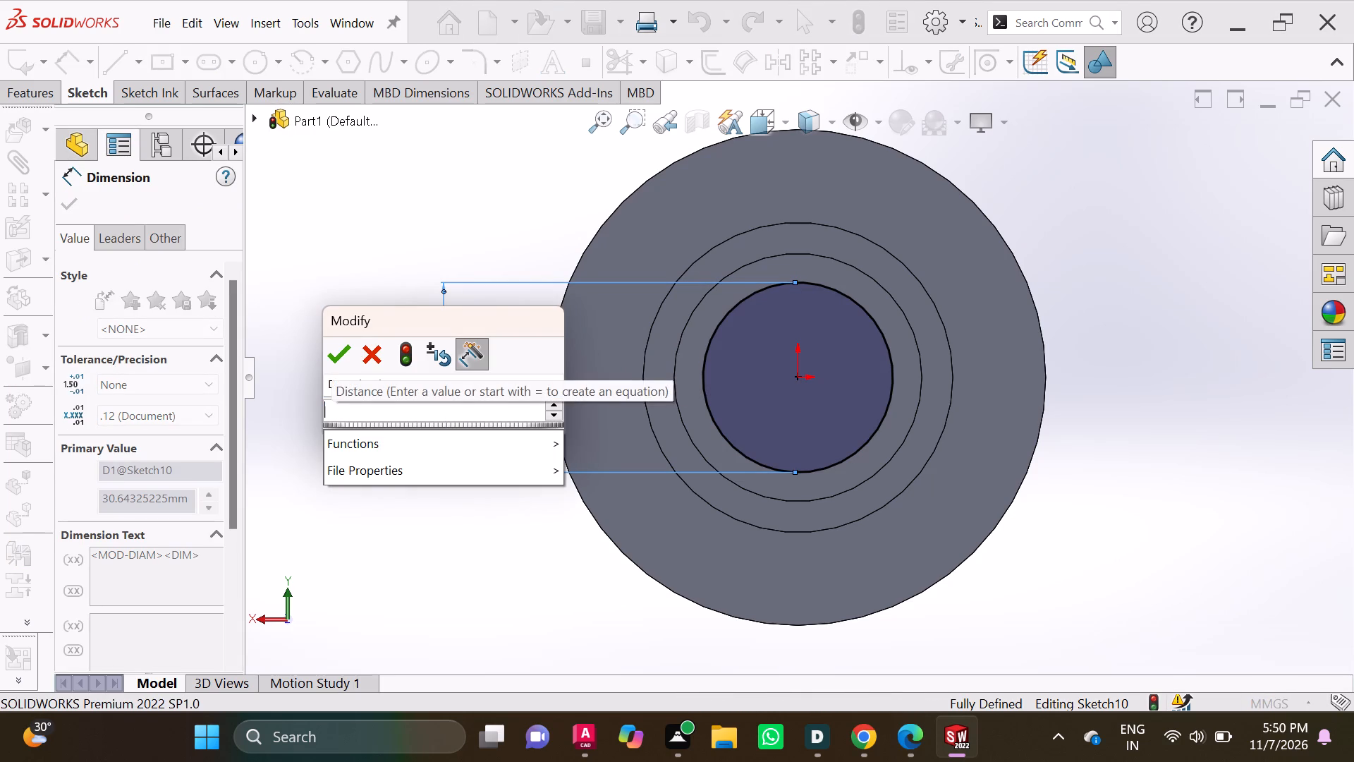
{"action": "type", "text": "30"}
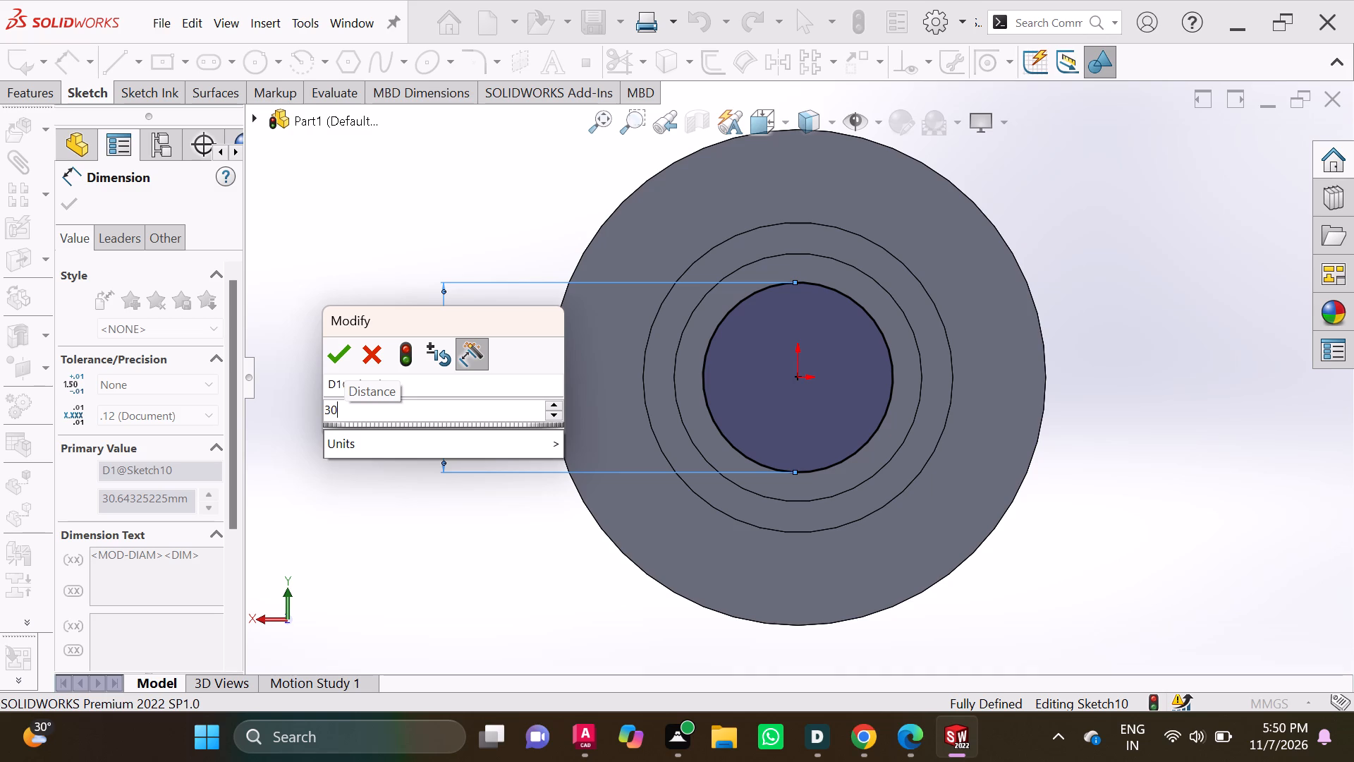
{"action": "key", "text": "Return"}
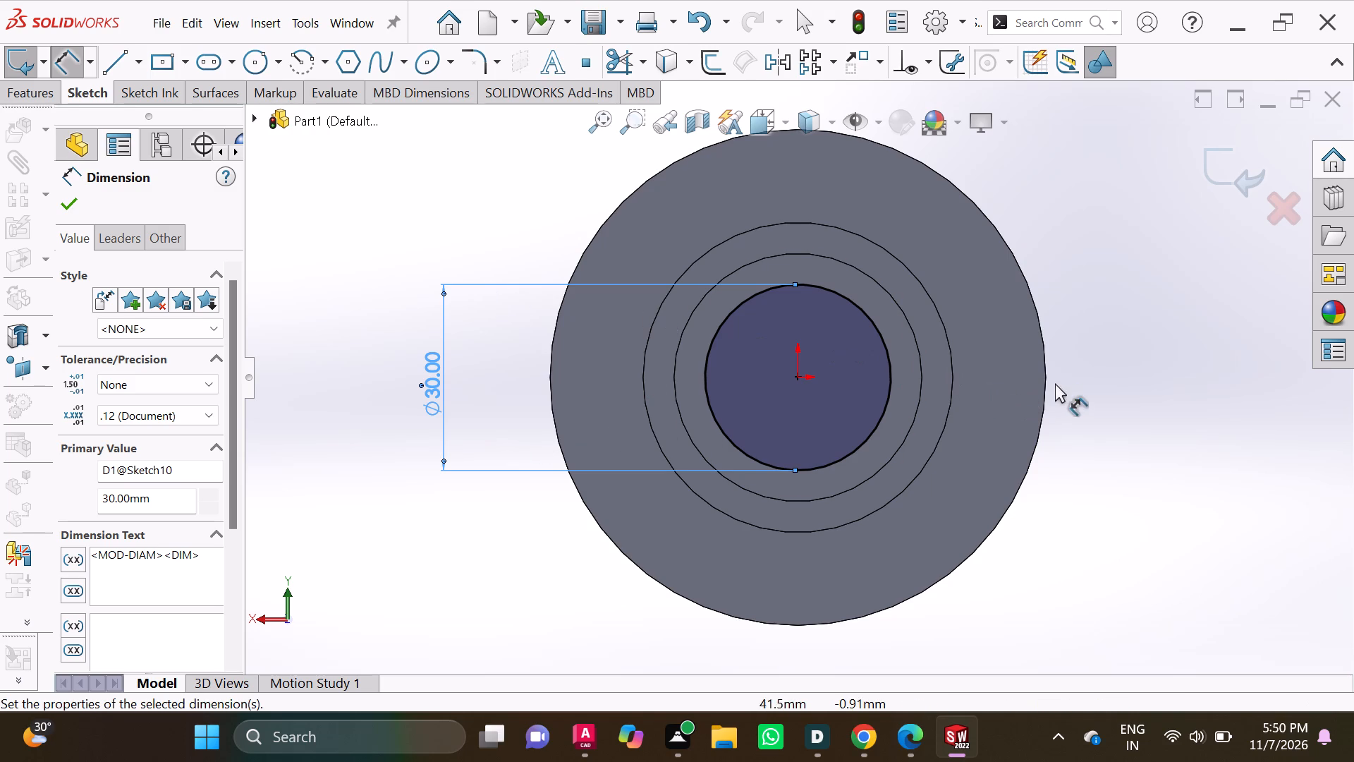
Extrude the 30 mm circle outward from the 40 mm boss's end face as a merged blind boss 20 mm deep.
{"action": "middle_click_drag", "start_coordinate": [1055, 383], "coordinate": [952, 430]}
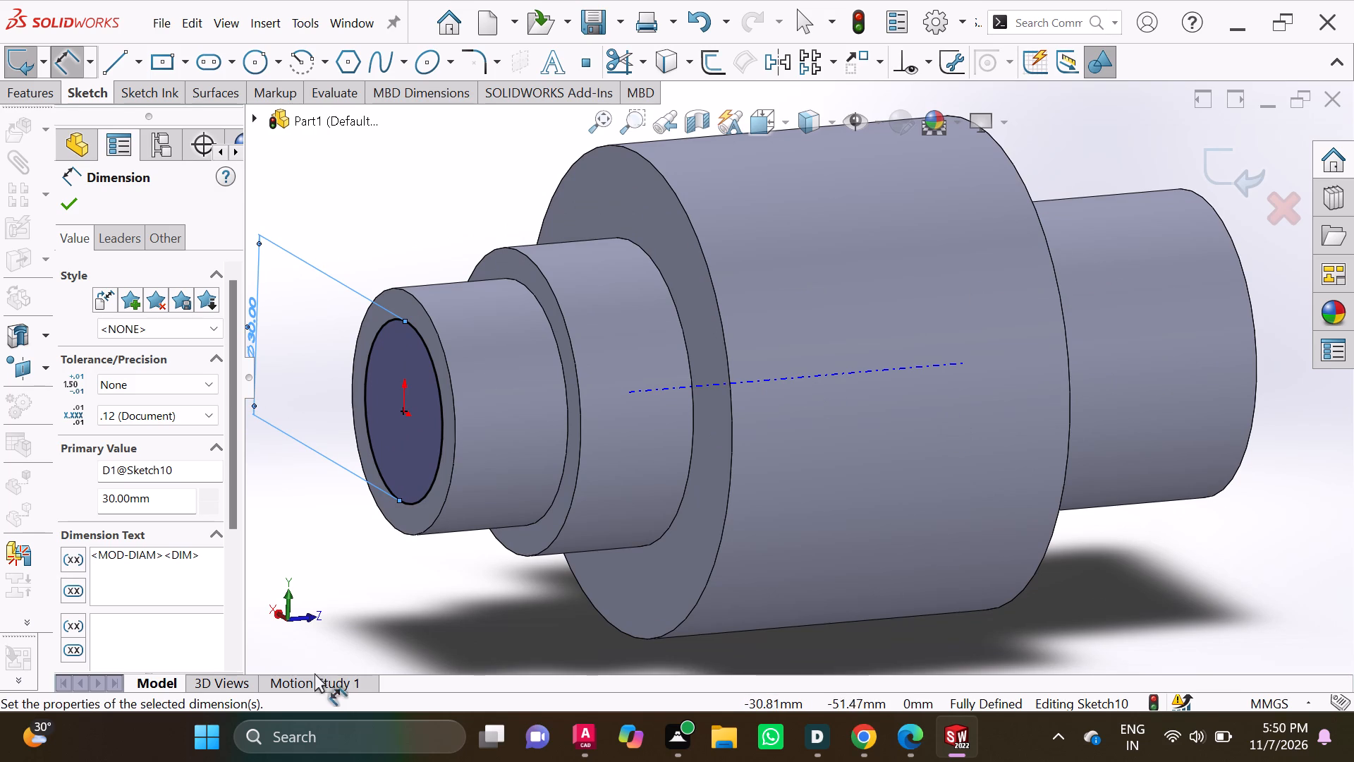
{"action": "left_click", "coordinate": [39, 95]}
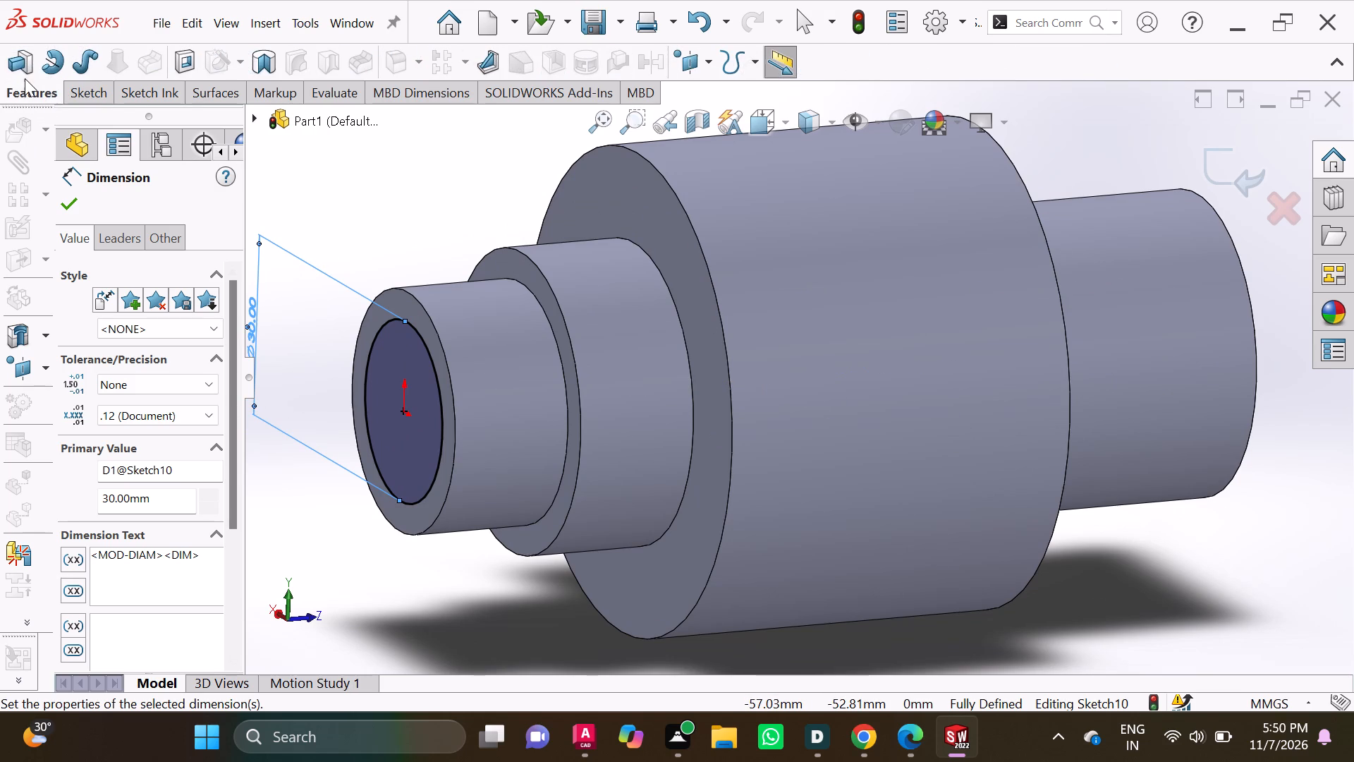
{"action": "left_click", "coordinate": [20, 71]}
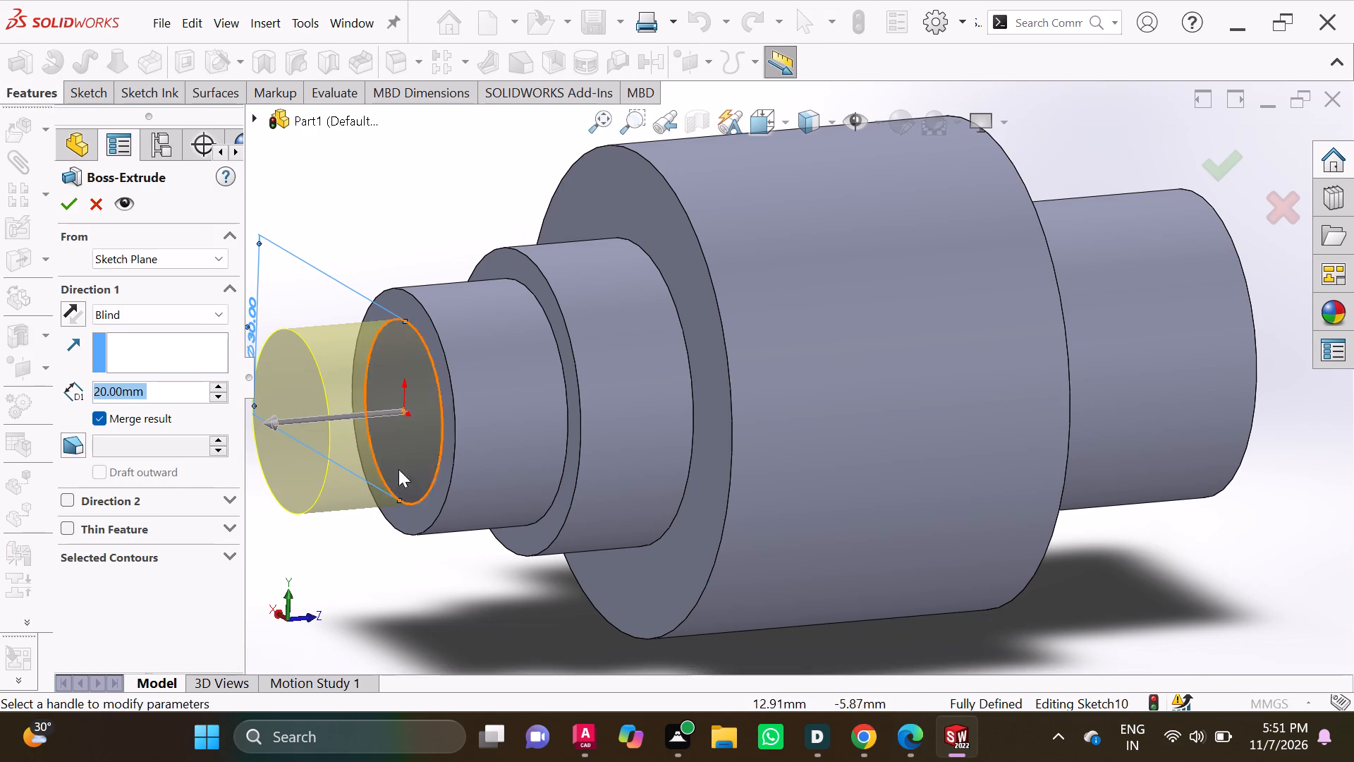
{"action": "left_click", "coordinate": [69, 203]}
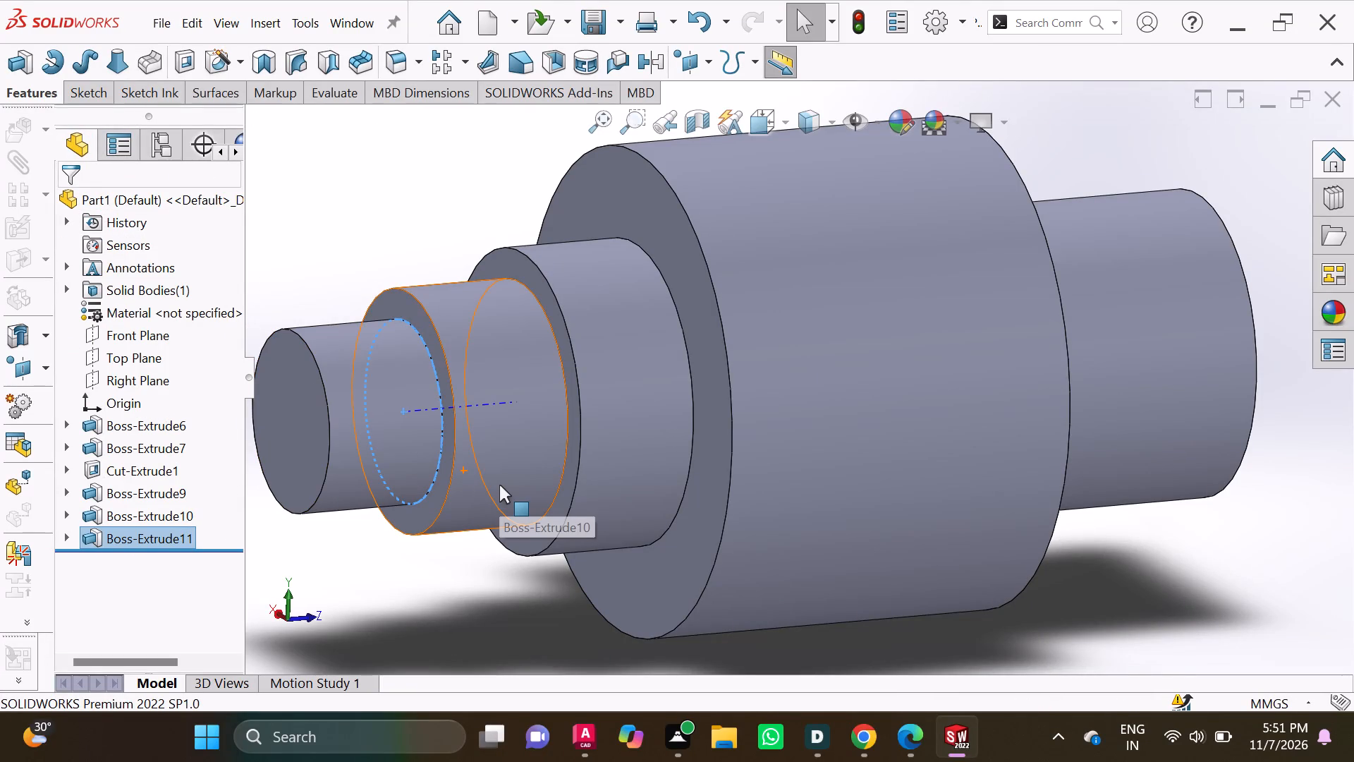
Sketch a circle about 19.5 mm in diameter on the 30 mm boss's end face, centred on the origin.
{"action": "scroll", "coordinate": [669, 514], "scroll_direction": "up", "scroll_amount": 2}
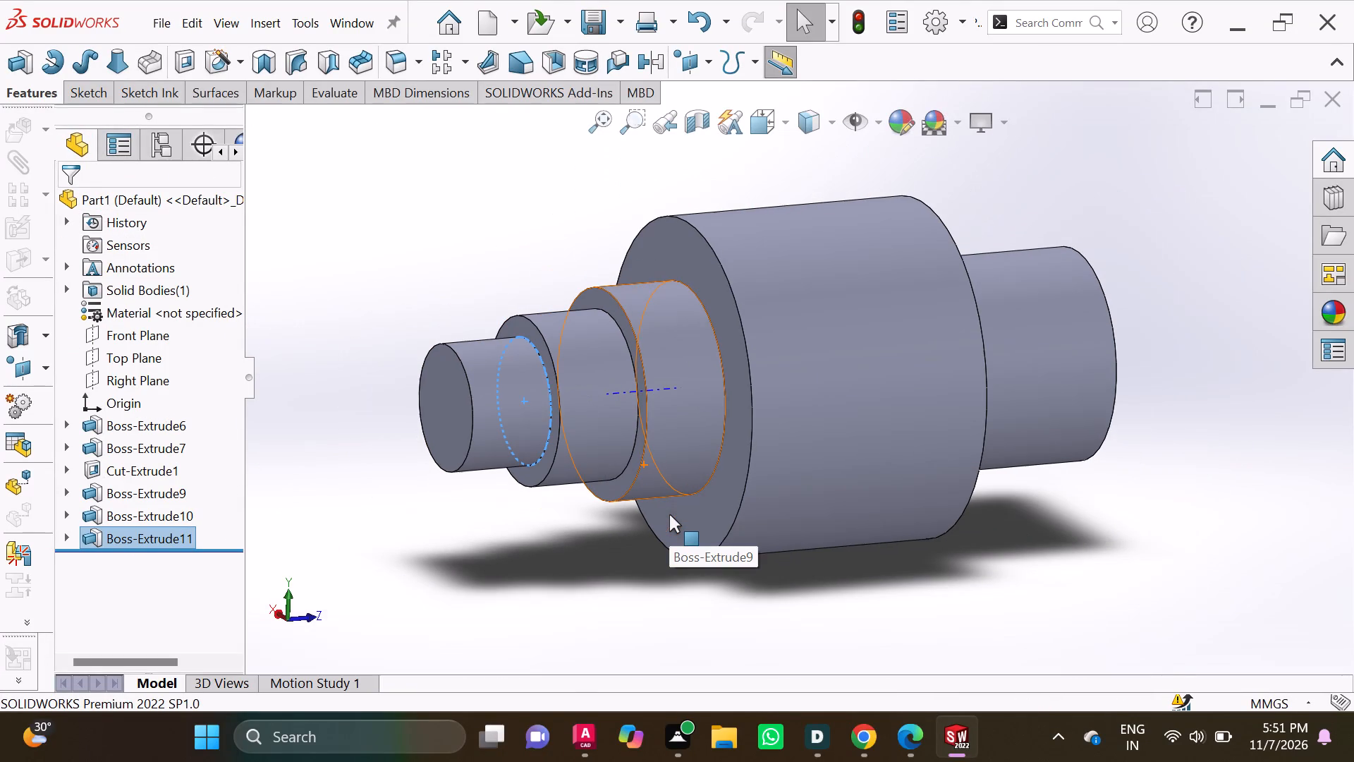
{"action": "middle_click_drag", "start_coordinate": [386, 361], "coordinate": [509, 410]}
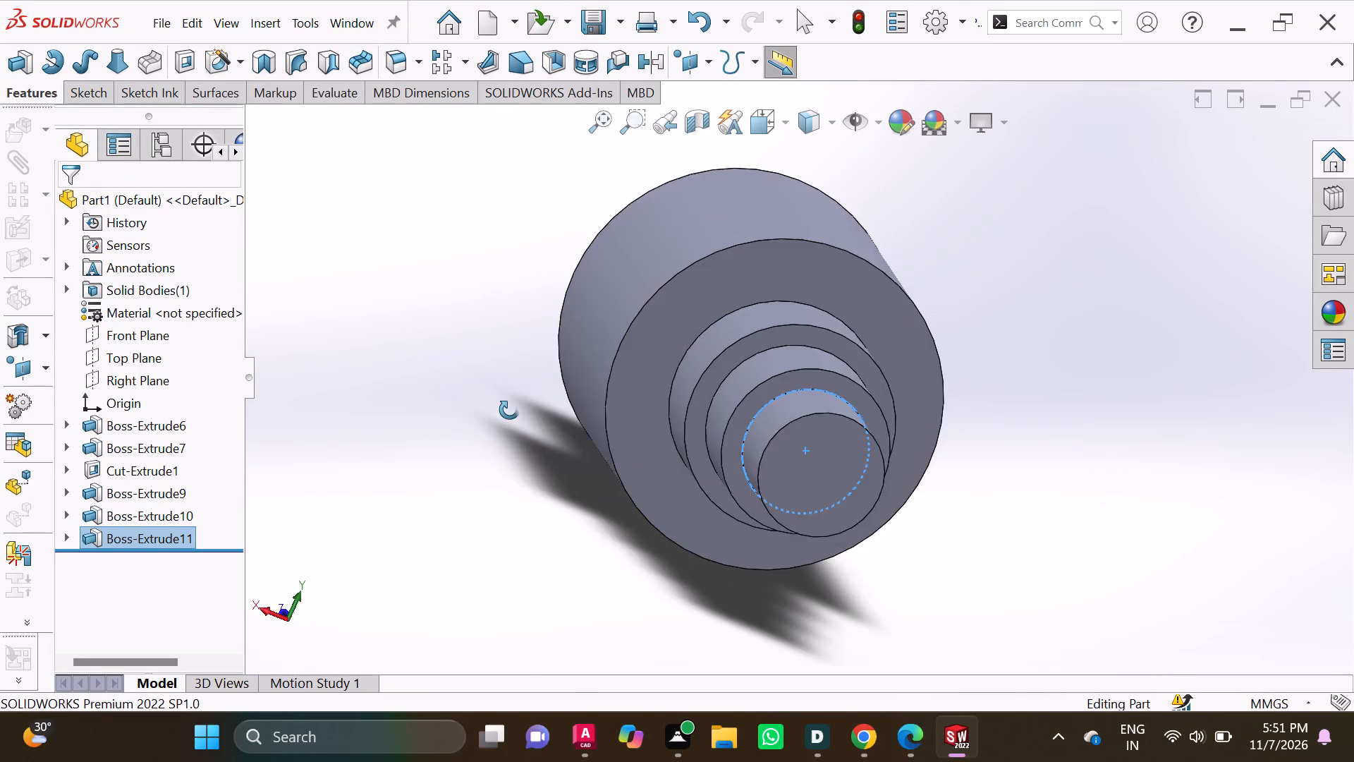
{"action": "middle_click_drag", "start_coordinate": [509, 410], "coordinate": [501, 372]}
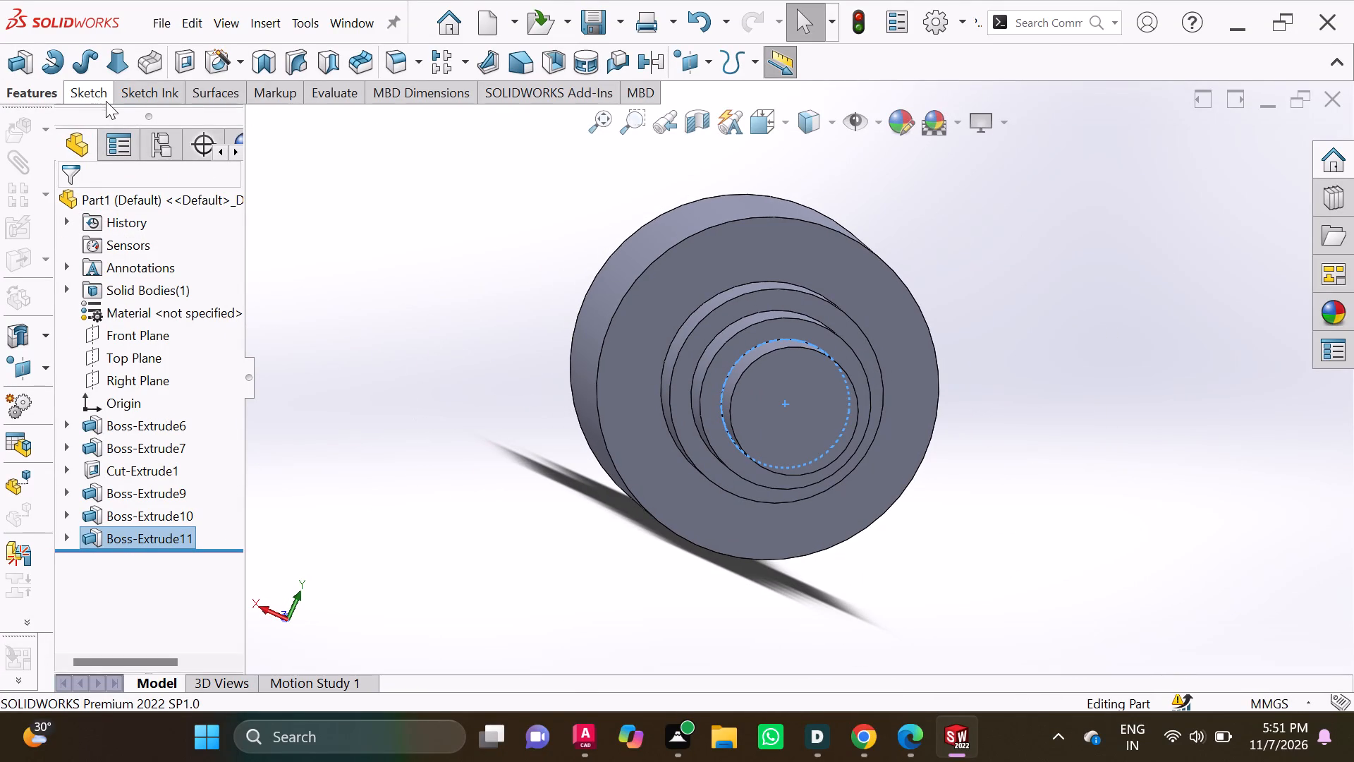
{"action": "left_click", "coordinate": [90, 94]}
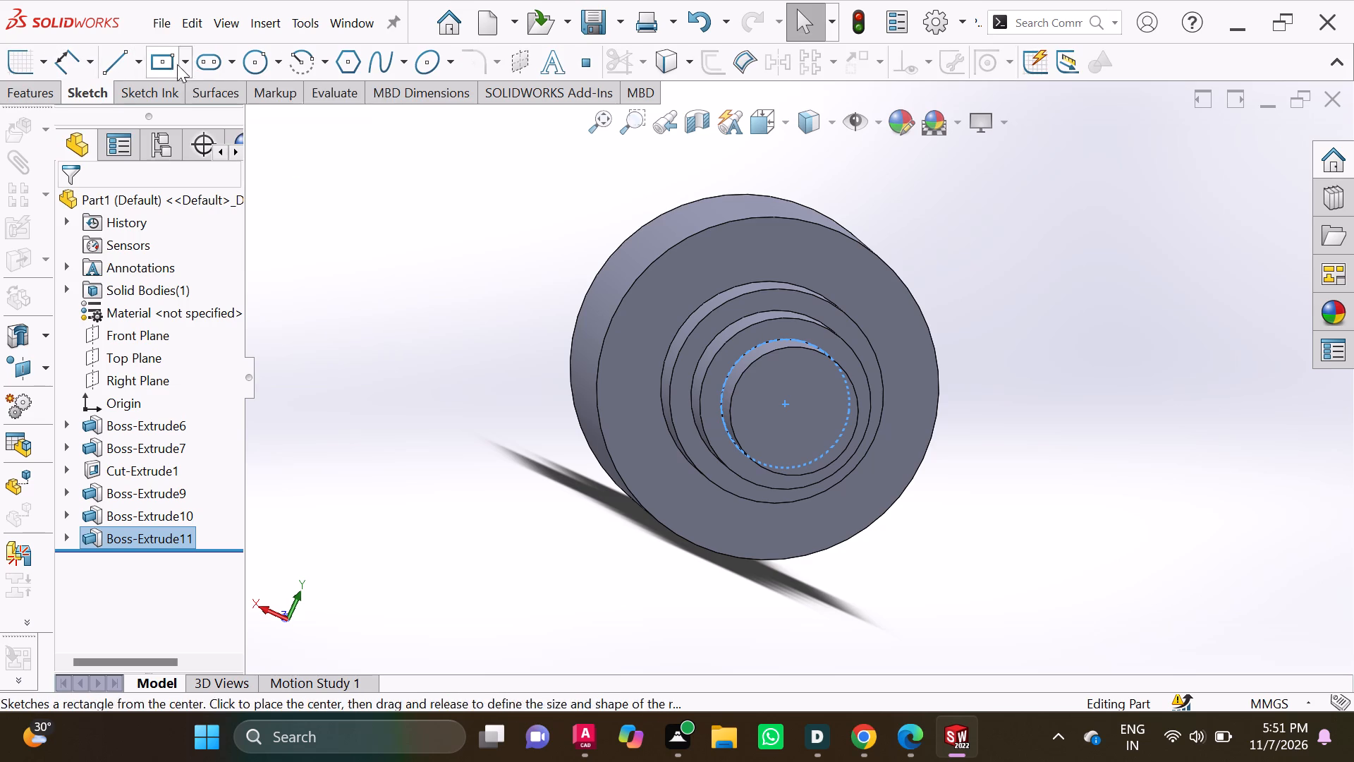
{"action": "left_click", "coordinate": [807, 406]}
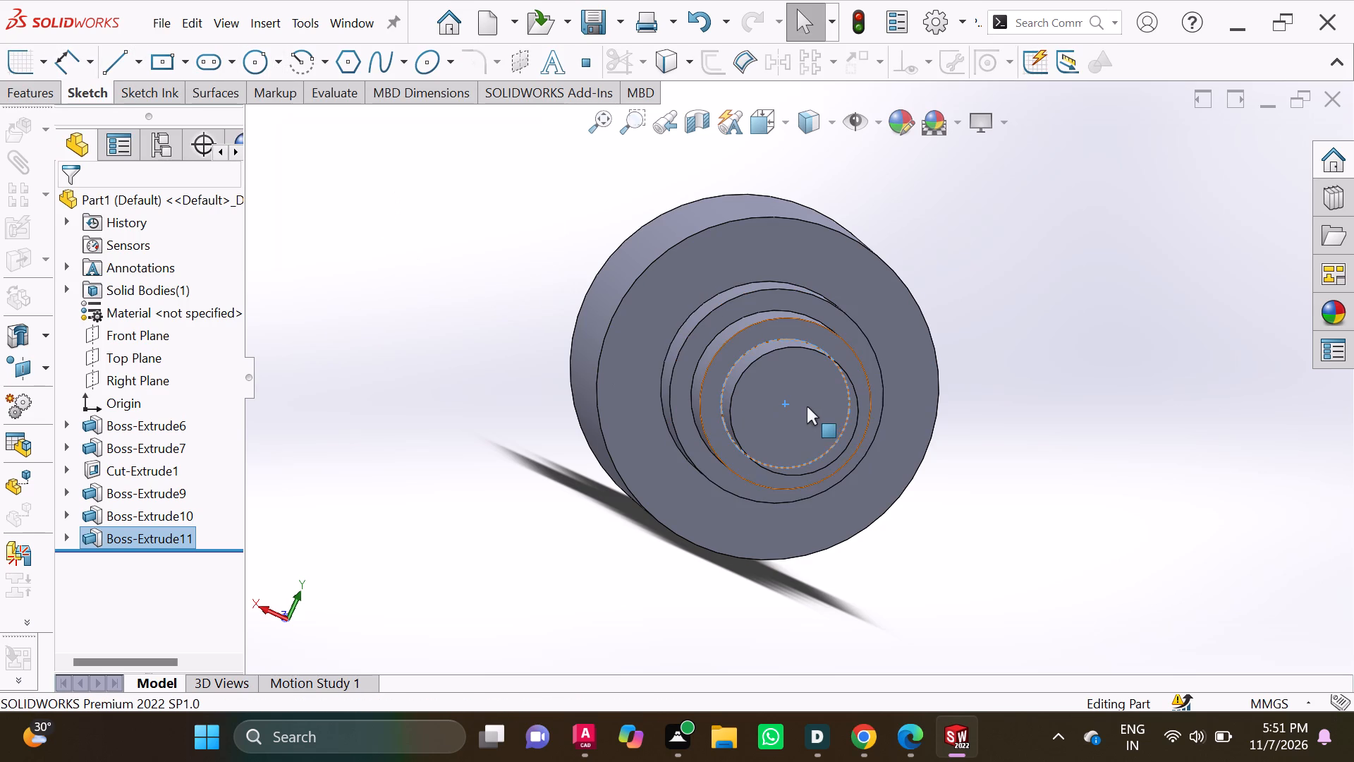
{"action": "left_click", "coordinate": [276, 66]}
{"action": "left_click", "coordinate": [283, 91]}
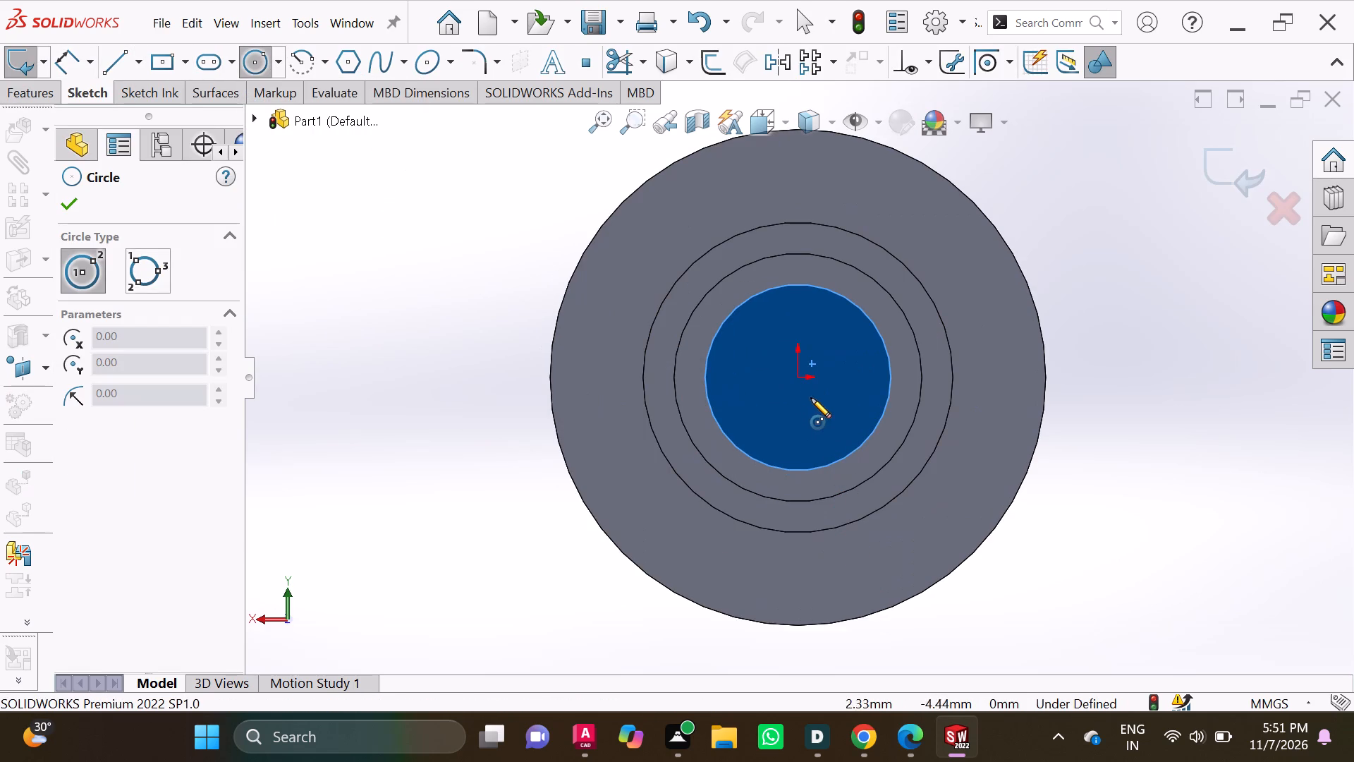
{"action": "double_click", "coordinate": [797, 380]}
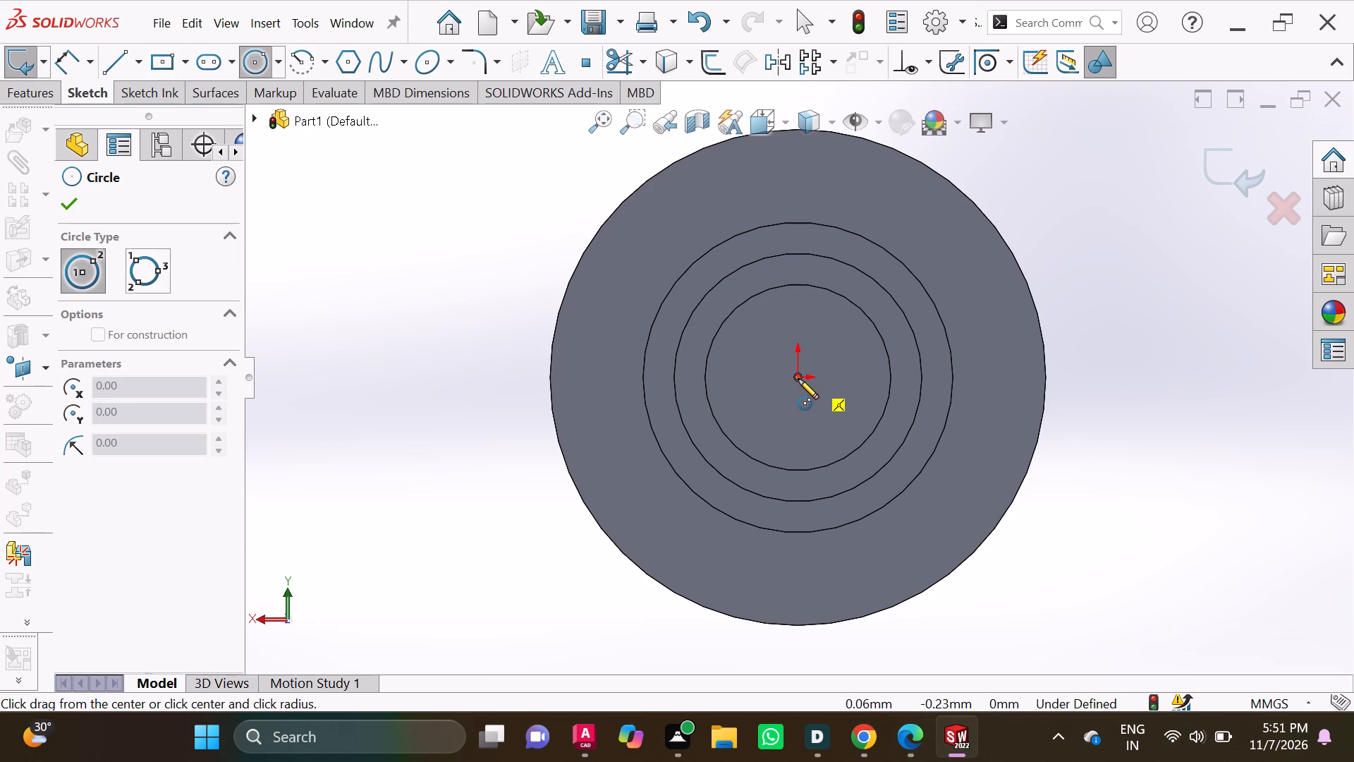
{"action": "left_click", "coordinate": [798, 379]}
{"action": "left_click", "coordinate": [827, 325]}
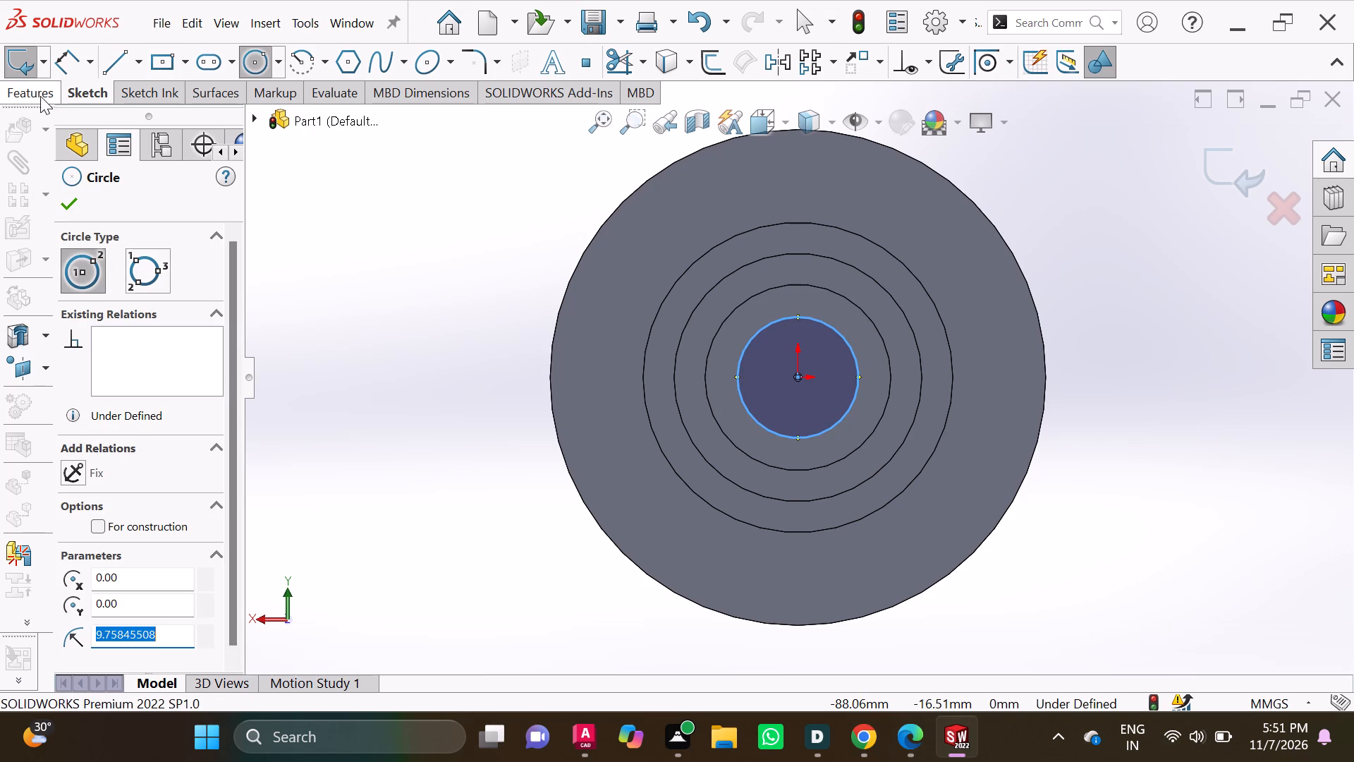
Dimension the diameter of the circle on the 30 mm boss's end face and set it to 20 mm.
{"action": "left_click", "coordinate": [63, 49]}
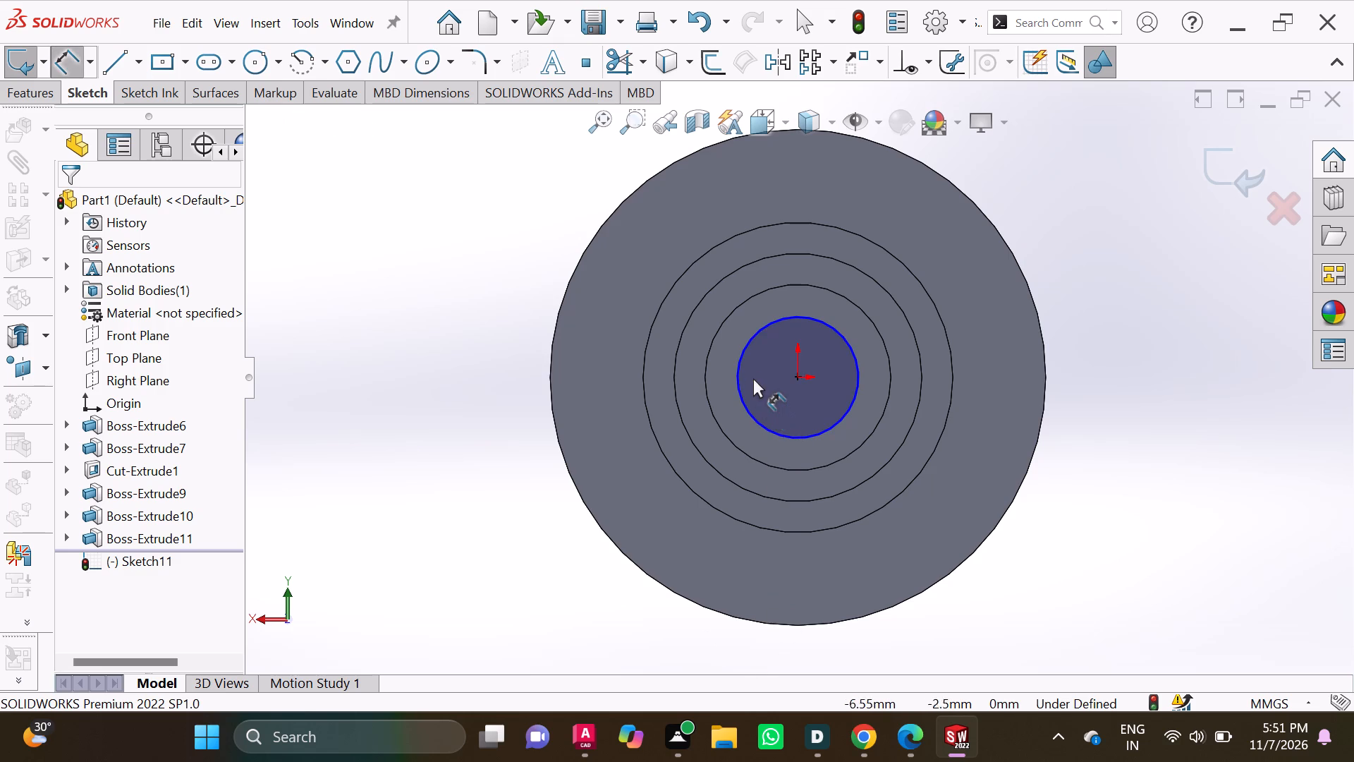
{"action": "left_click", "coordinate": [749, 342]}
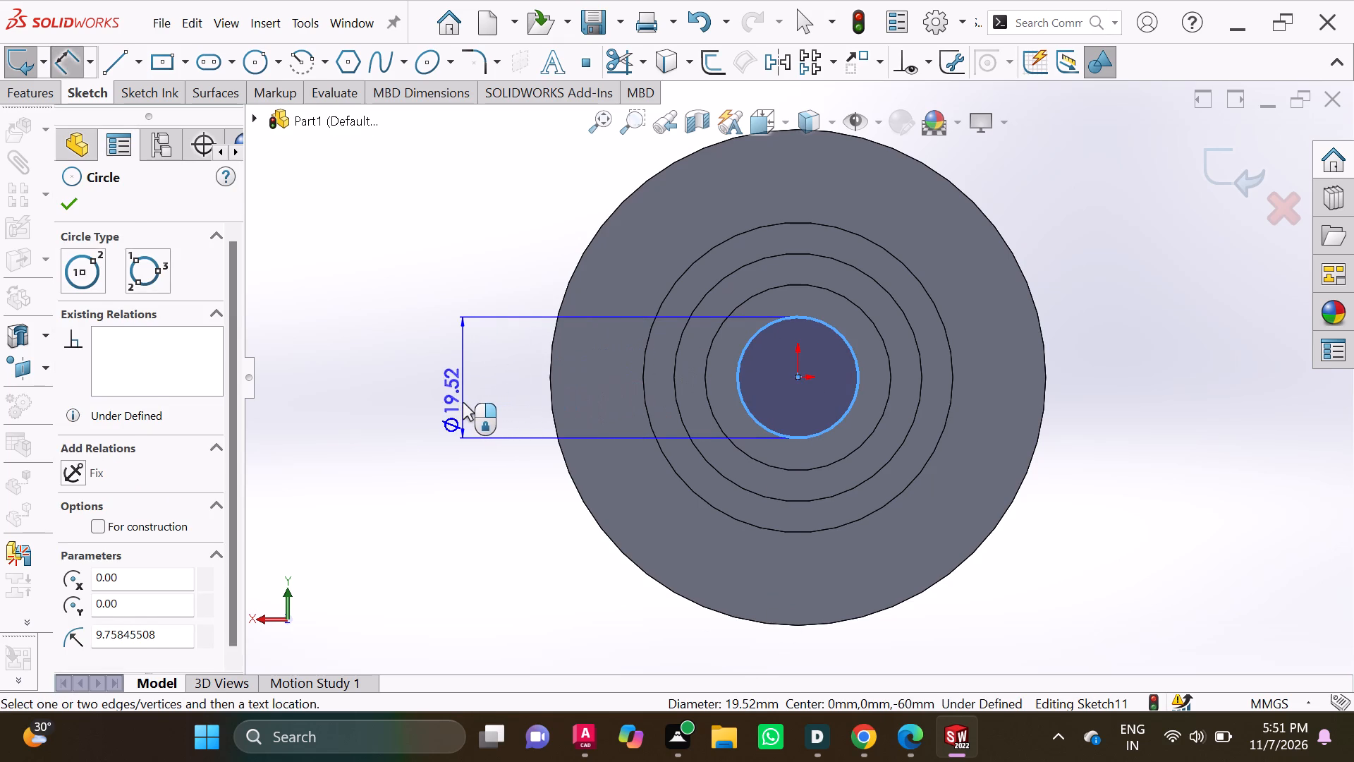
{"action": "left_click", "coordinate": [463, 402]}
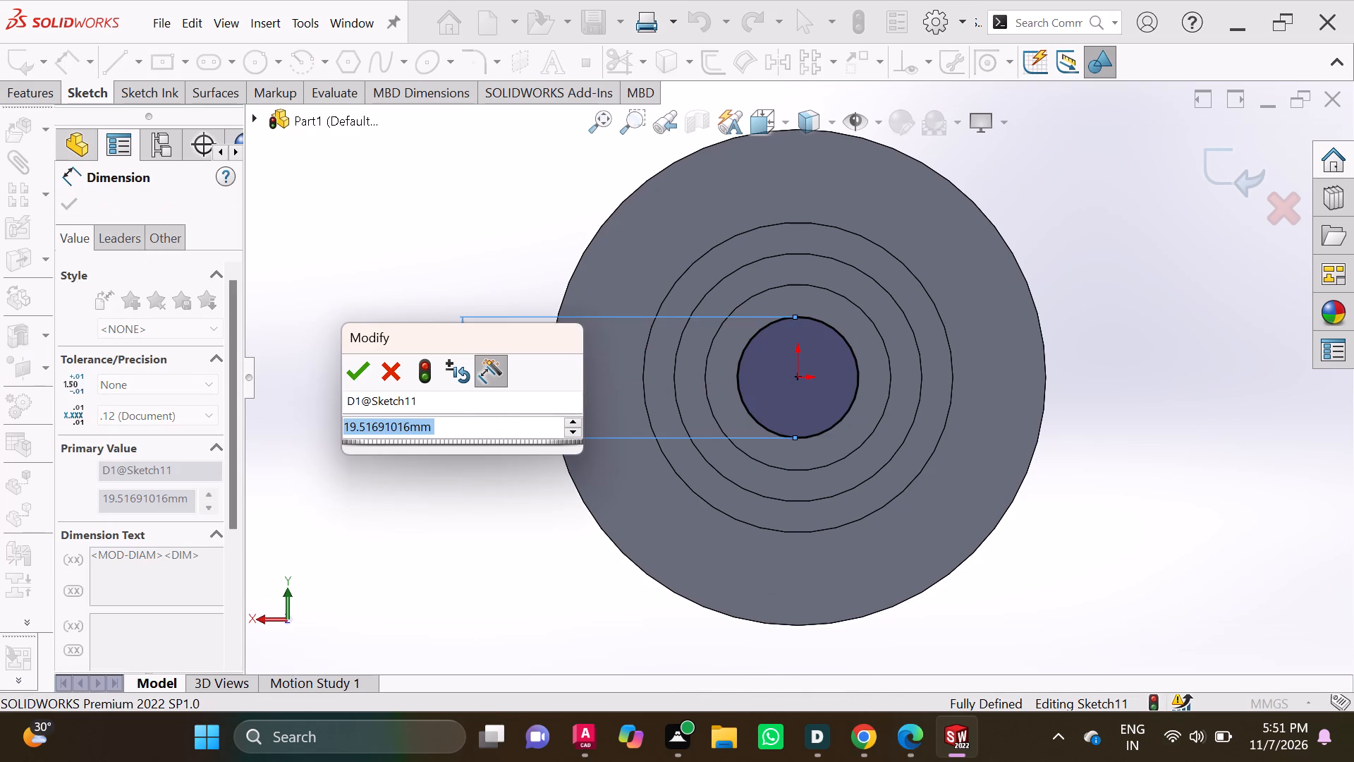
{"action": "key", "text": "2"}
{"action": "key", "text": "0"}
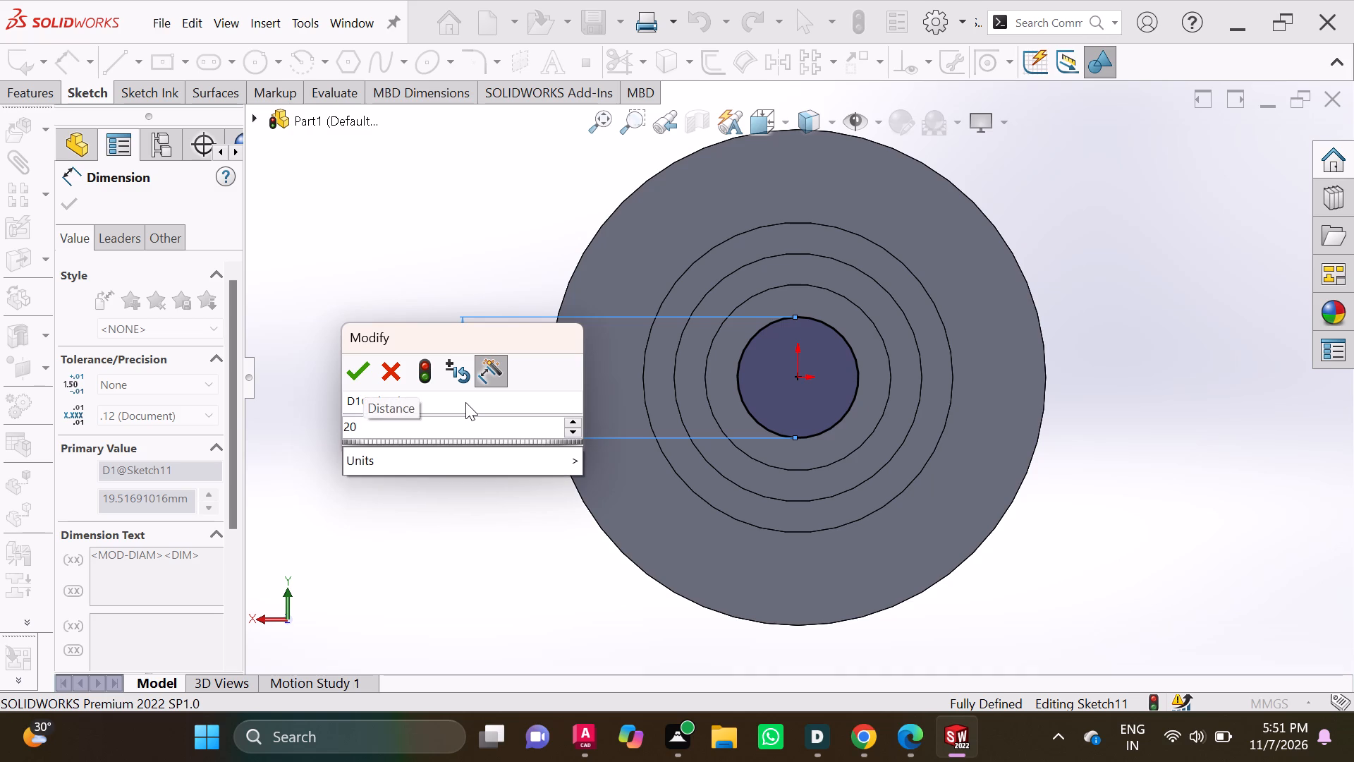
{"action": "key", "text": "Return"}
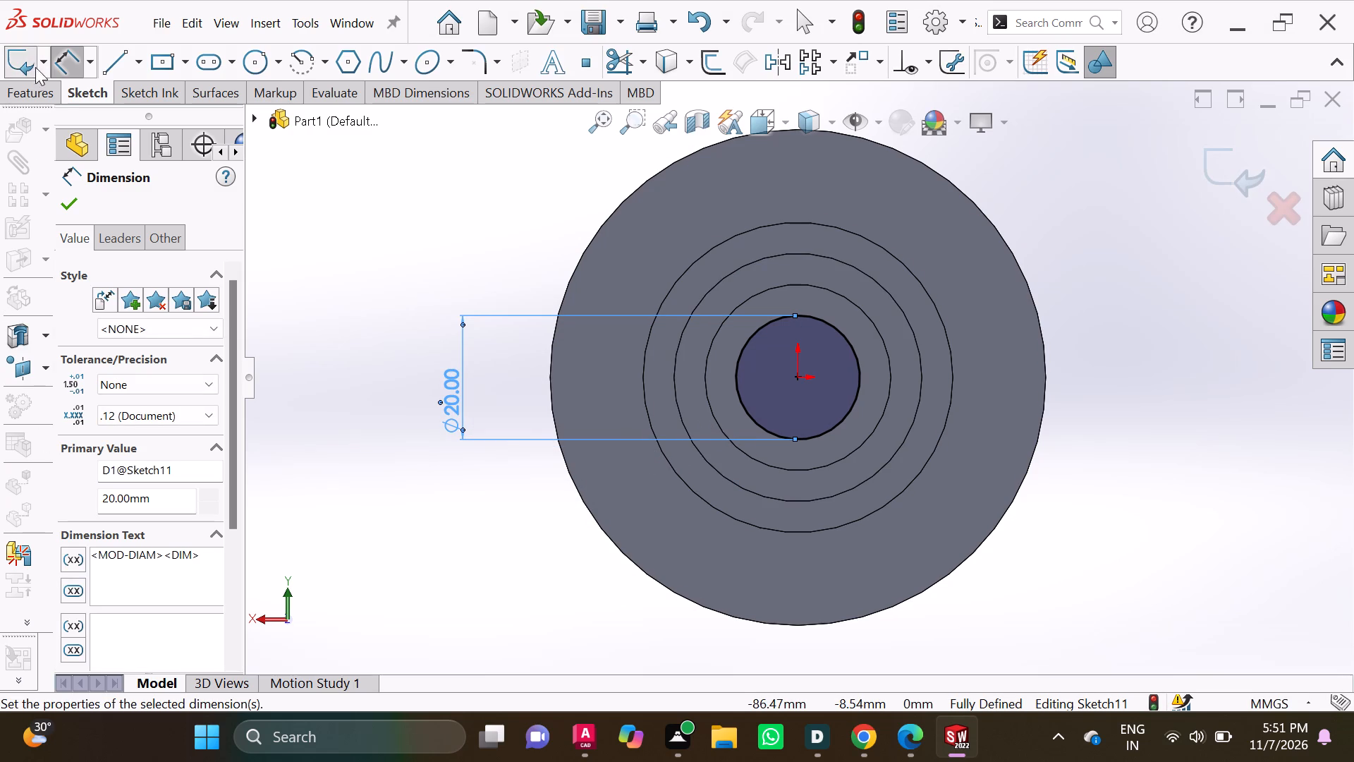
Extrude the 20 mm circle outward from the 30 mm boss's end face as a merged blind boss 20 mm deep.
{"action": "left_click", "coordinate": [34, 90]}
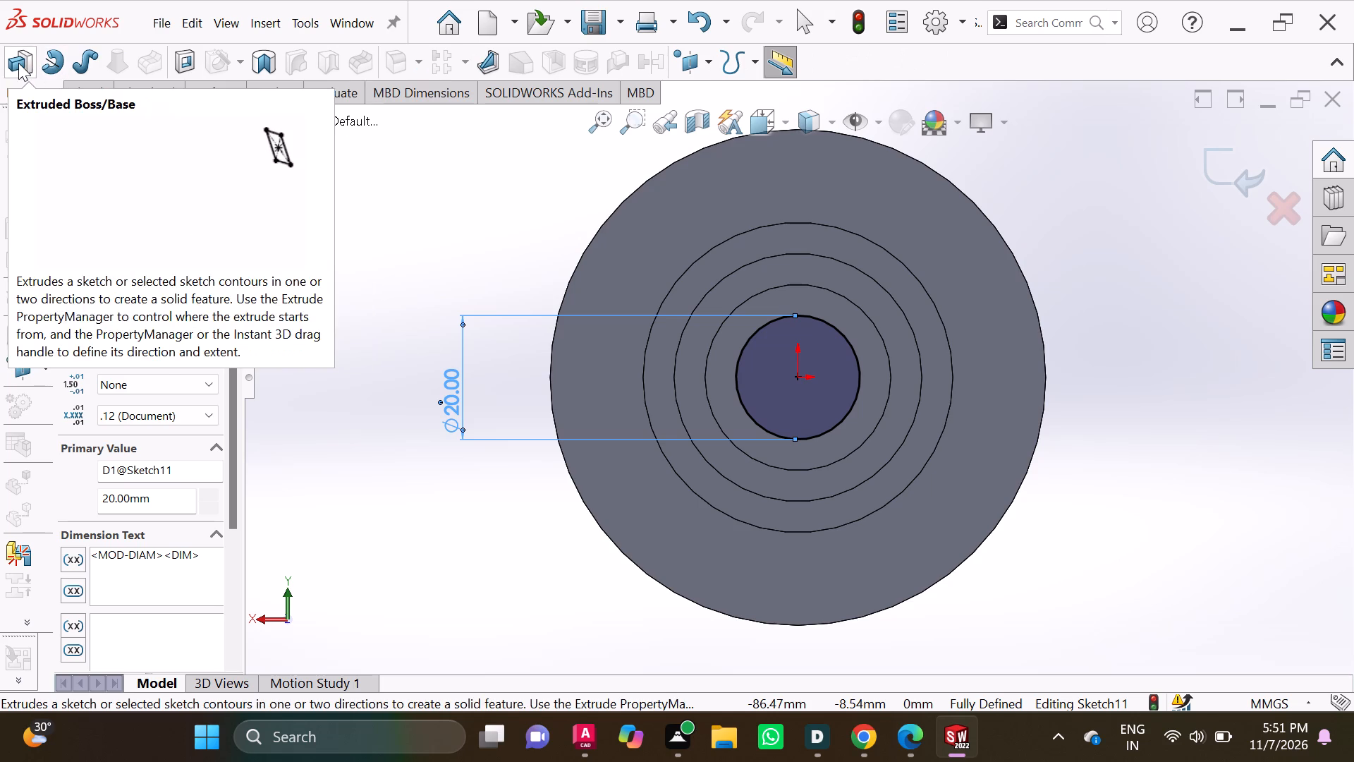
{"action": "left_click", "coordinate": [18, 63]}
{"action": "middle_click_drag", "start_coordinate": [1069, 528], "coordinate": [965, 491]}
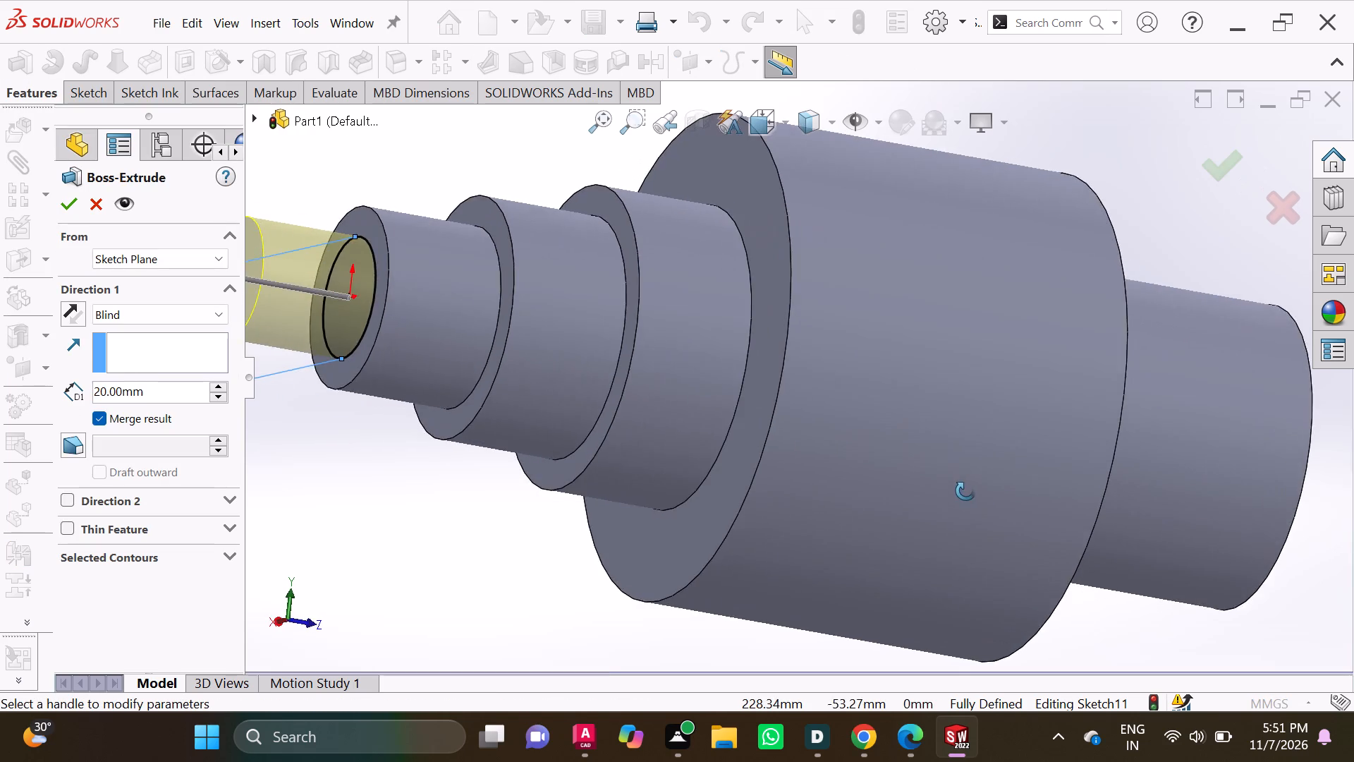
{"action": "middle_click_drag", "start_coordinate": [965, 491], "coordinate": [972, 603]}
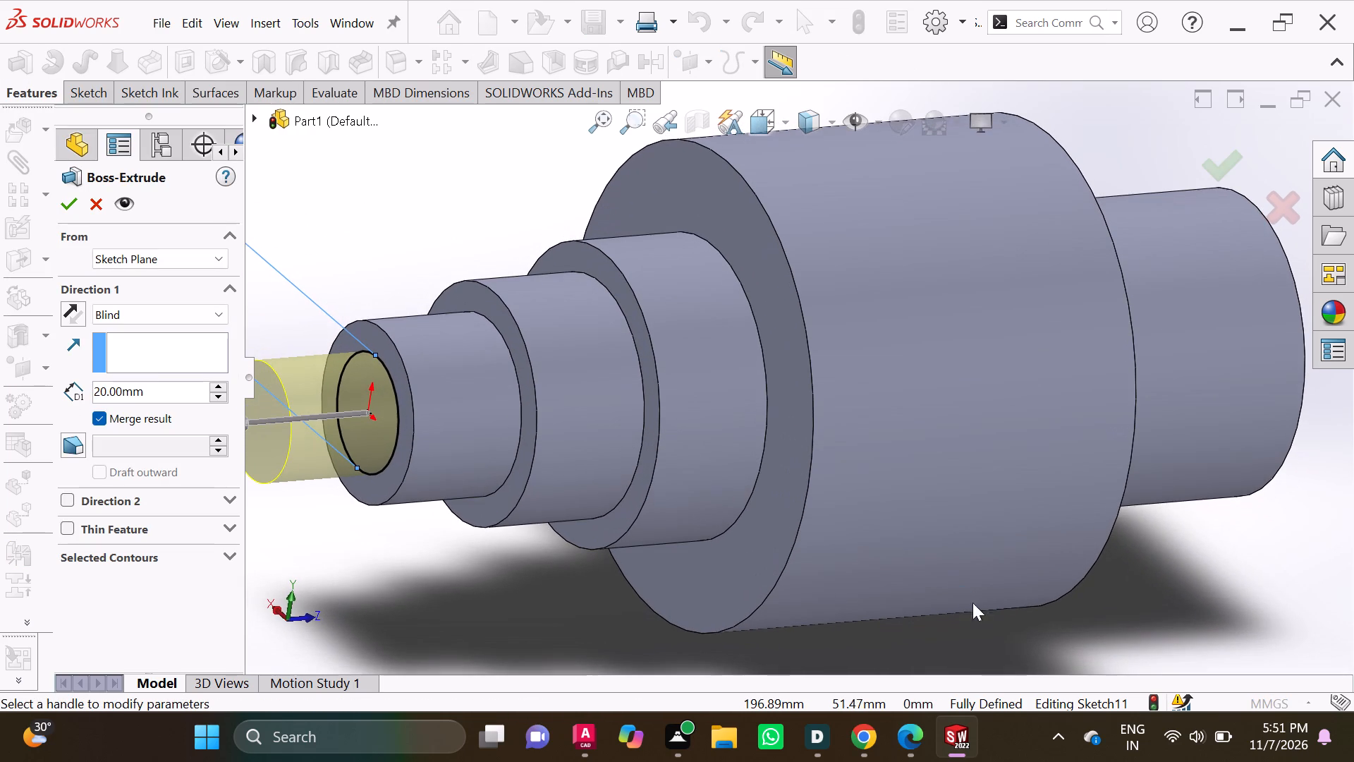
{"action": "left_click", "coordinate": [60, 205]}
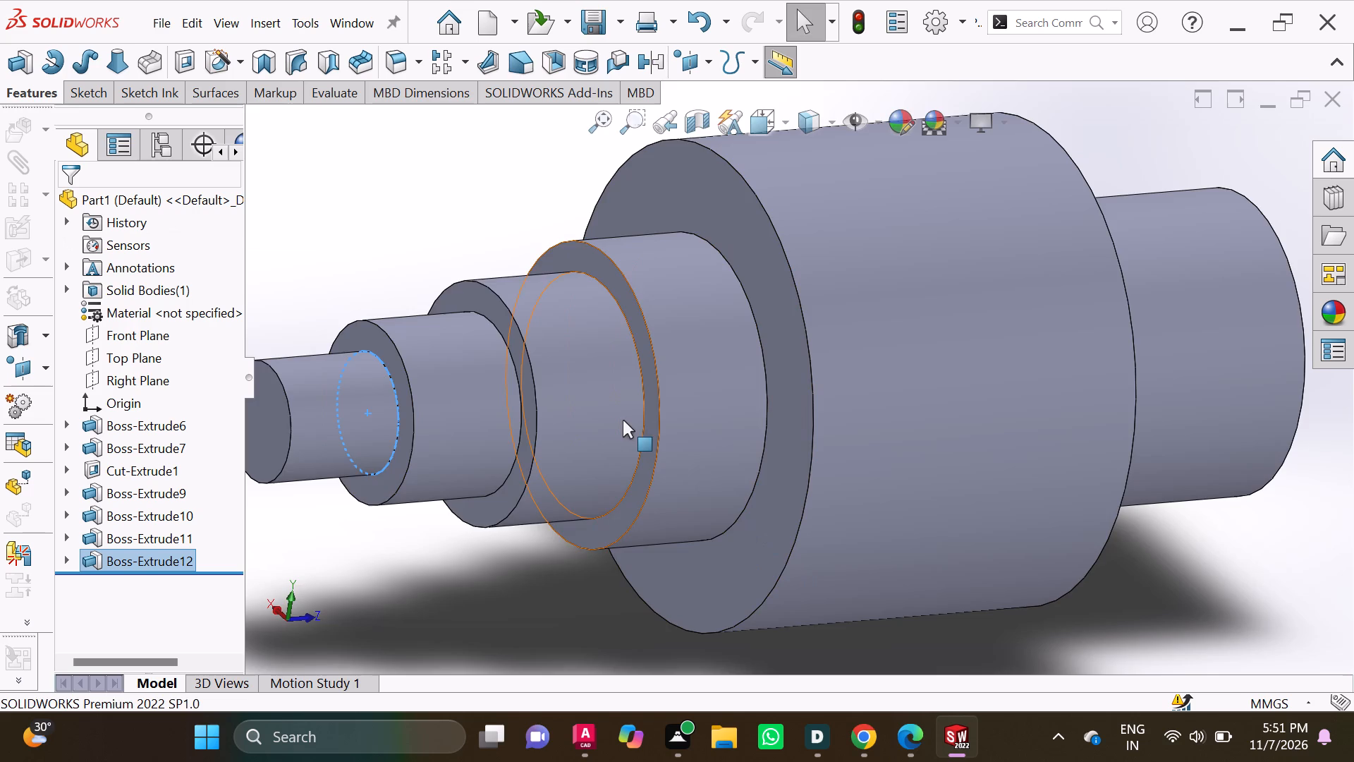
Sketch a circle about 13.6 mm in diameter on the 20 mm boss's end face, centred on the origin.
{"action": "middle_click_drag", "start_coordinate": [618, 419], "coordinate": [709, 419]}
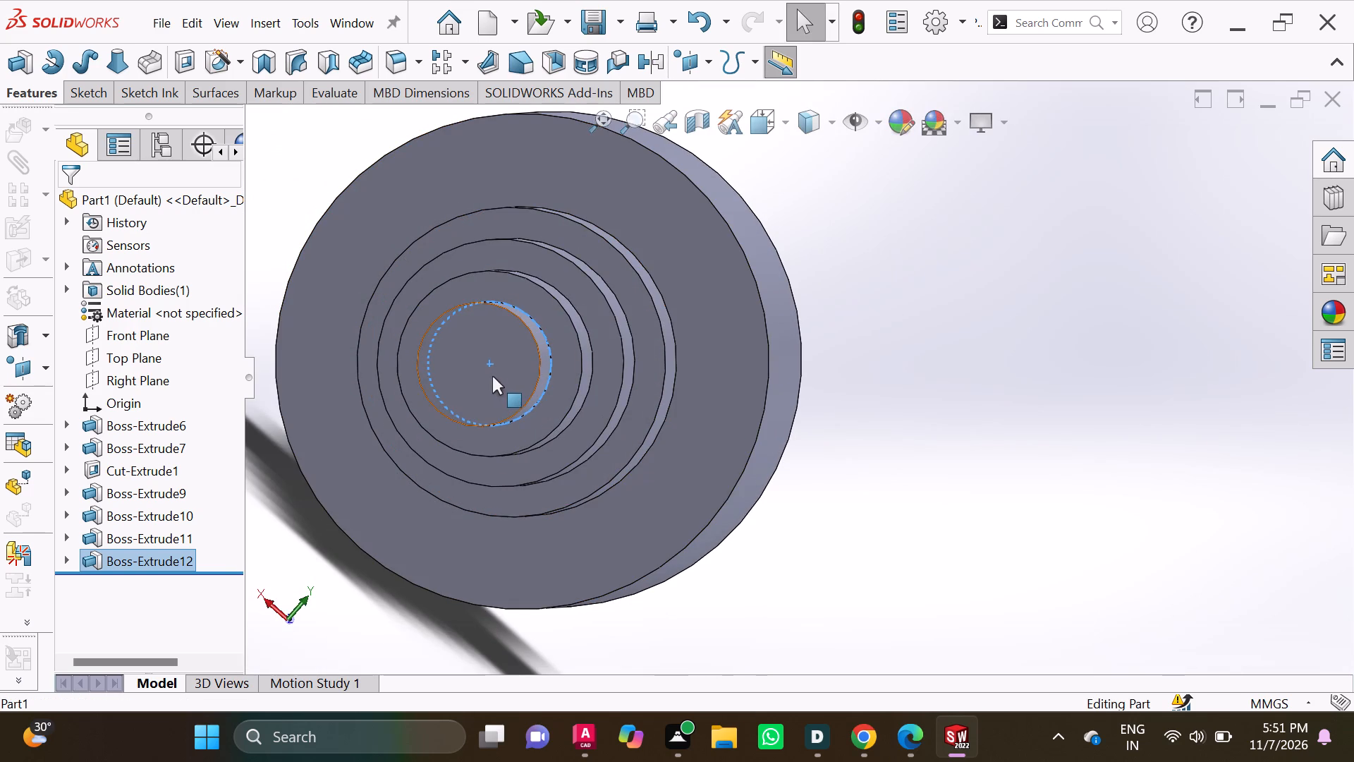
{"action": "left_click", "coordinate": [498, 375]}
{"action": "middle_click", "coordinate": [516, 392]}
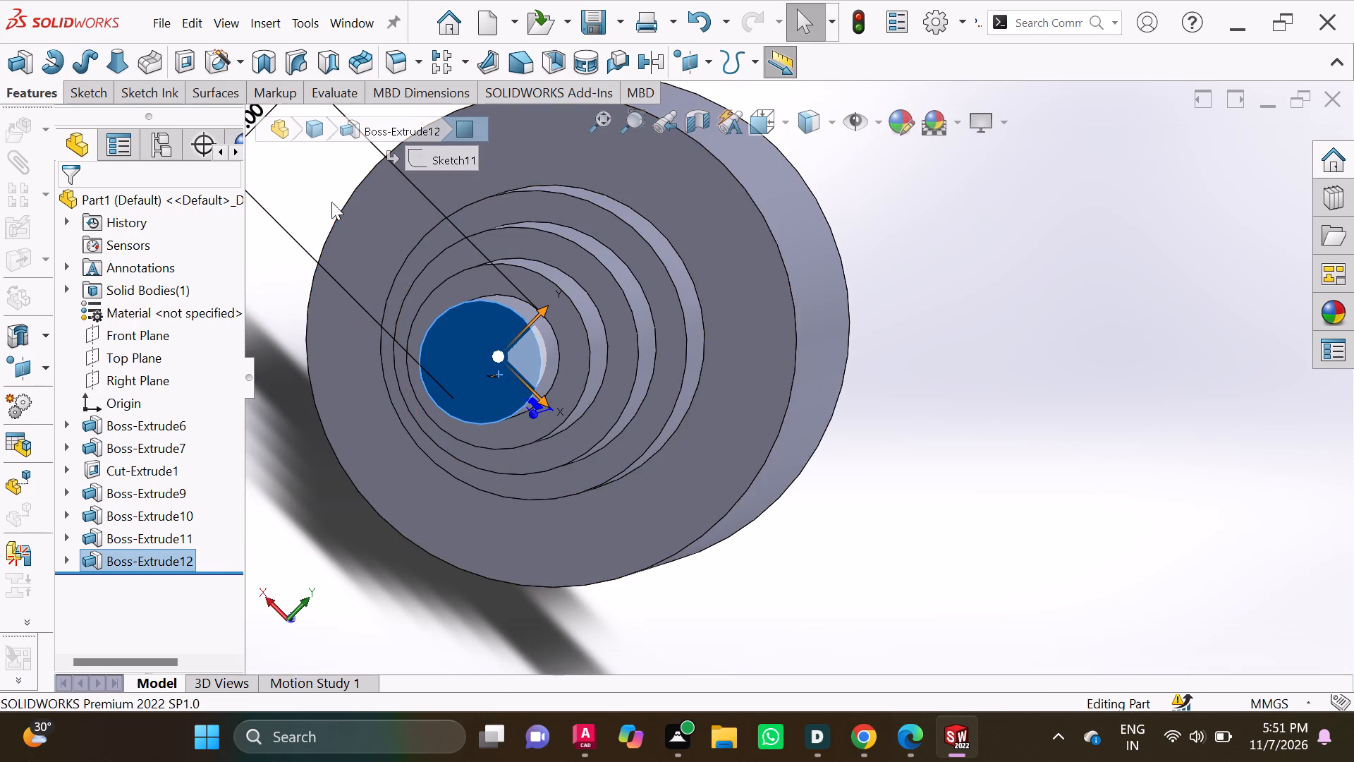
{"action": "left_click", "coordinate": [99, 91]}
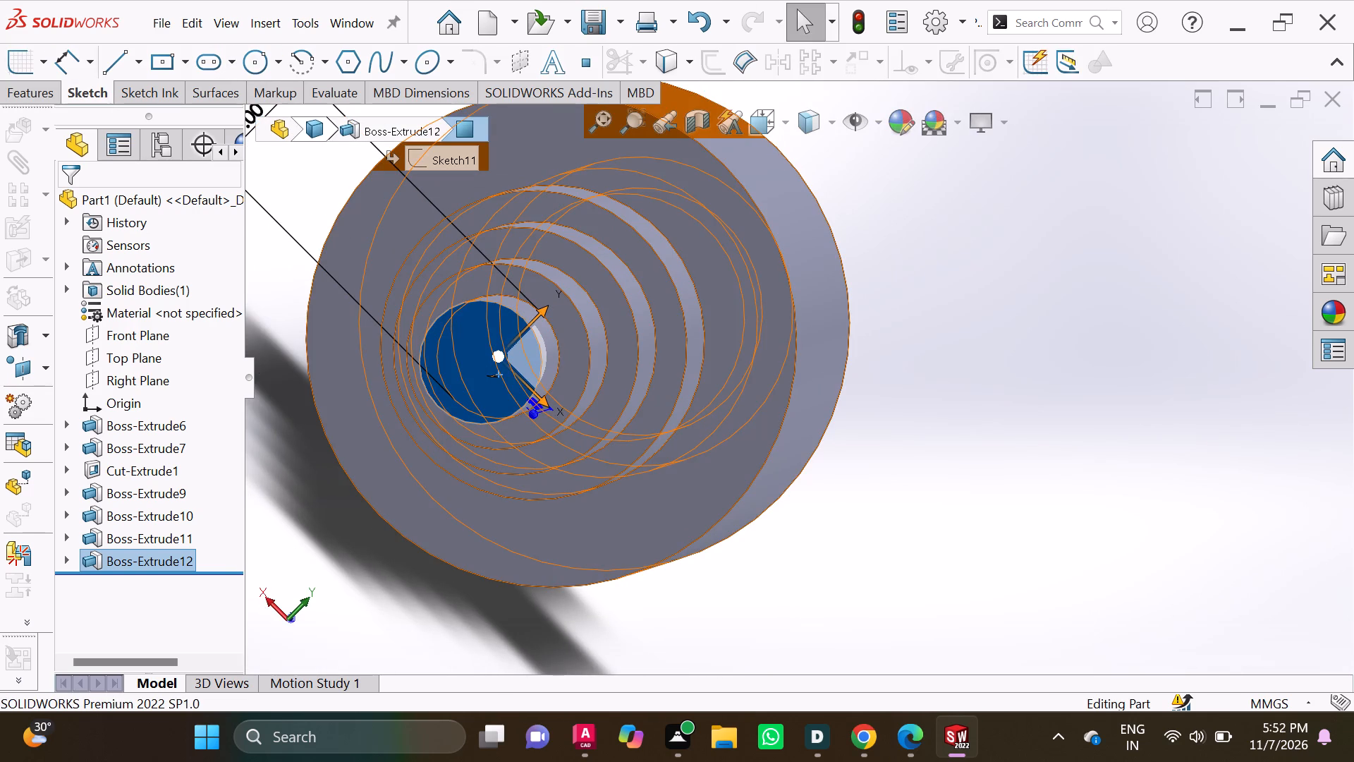
{"action": "left_click", "coordinate": [274, 56]}
{"action": "left_click", "coordinate": [271, 86]}
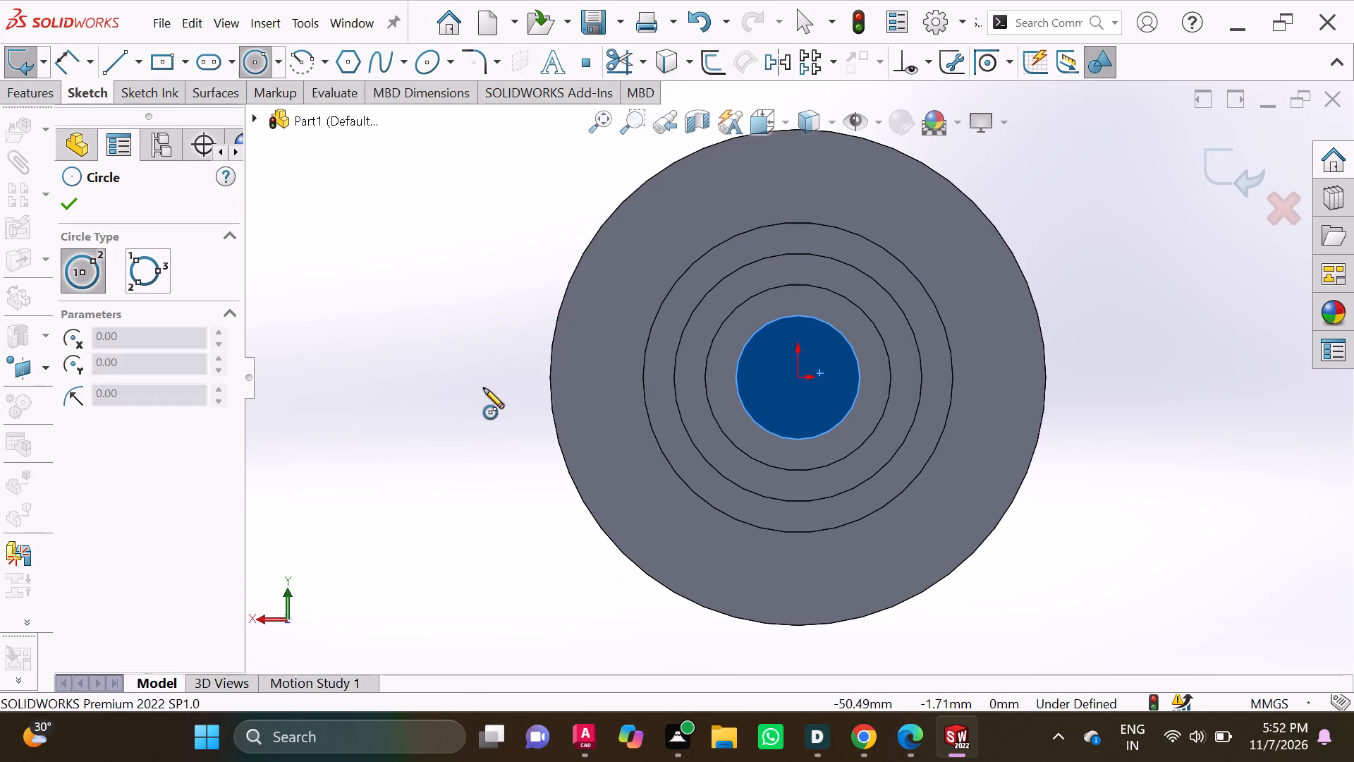
{"action": "left_click", "coordinate": [798, 378]}
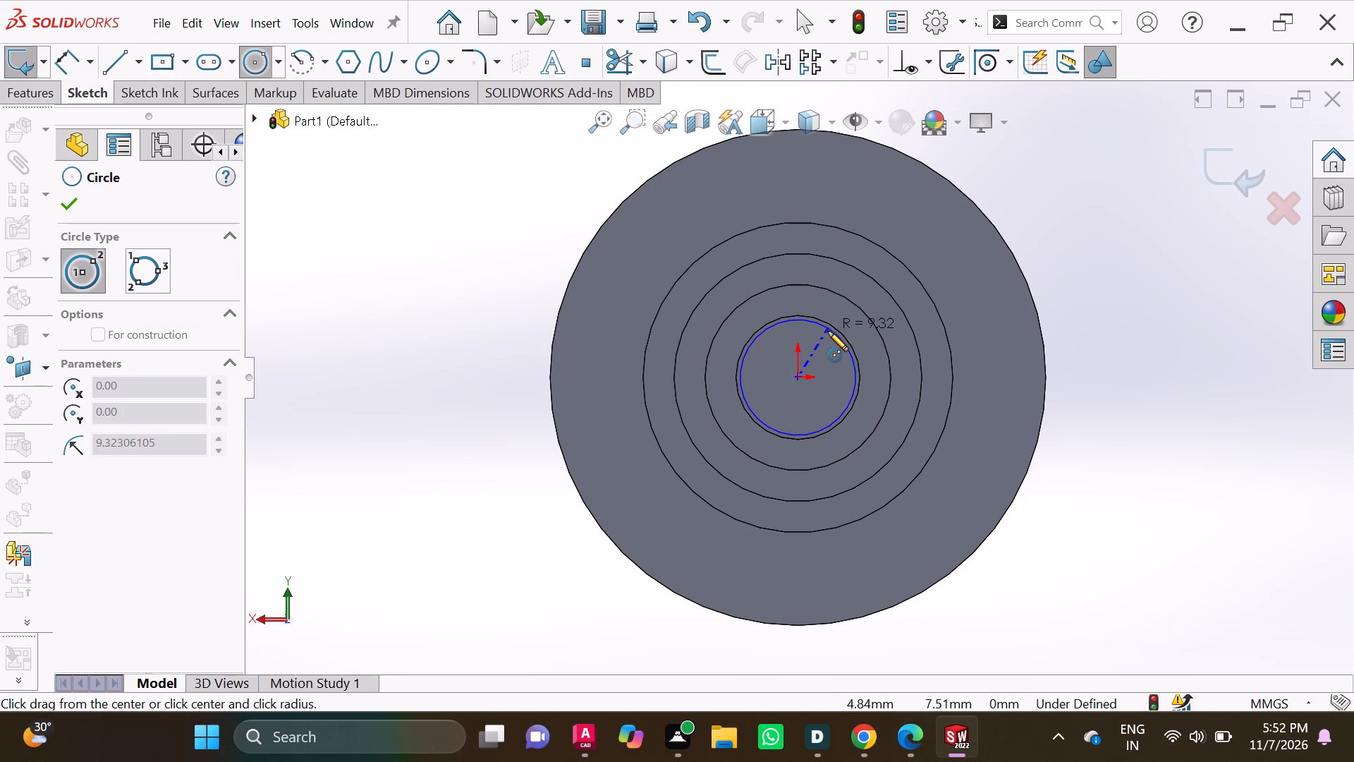
{"action": "left_click", "coordinate": [817, 340]}
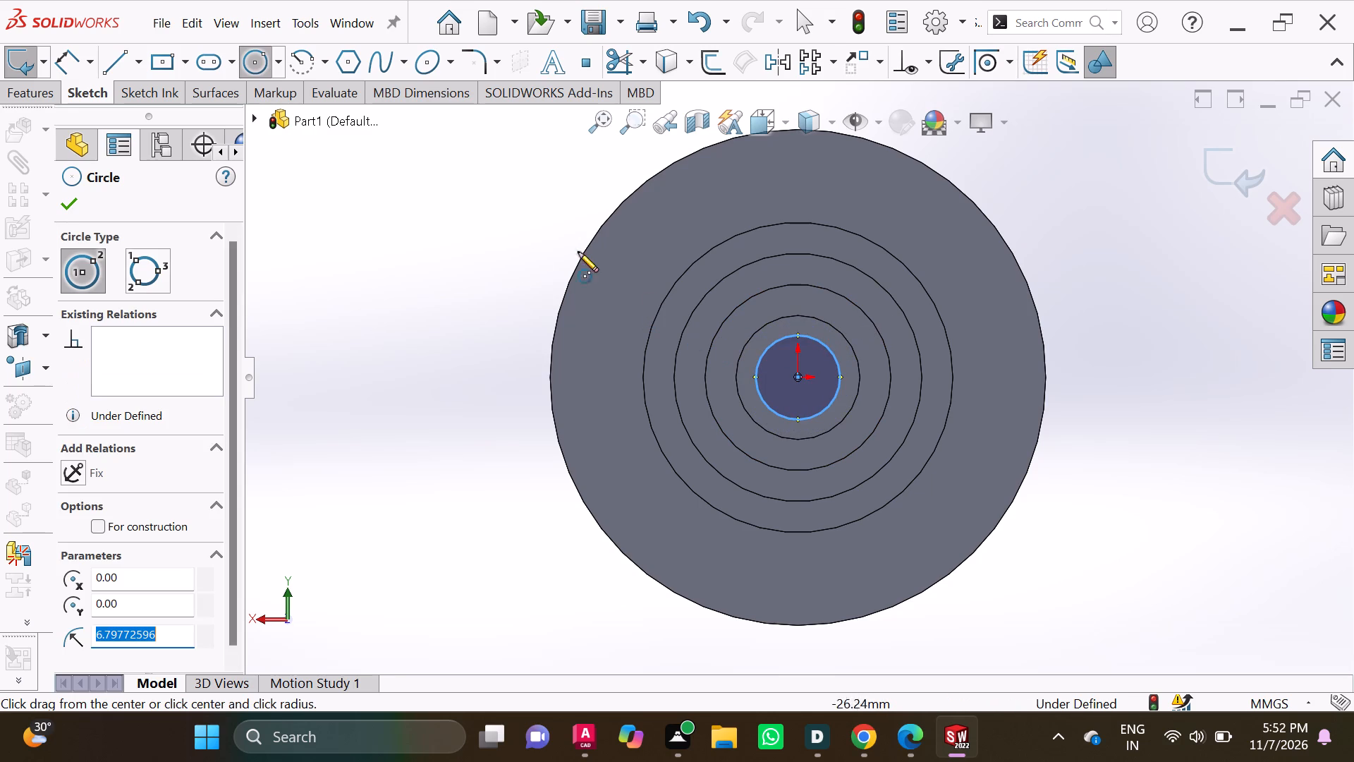
Dimension the diameter of the circle on the 20 mm boss's end face and set it to 20 mm.
{"action": "left_click", "coordinate": [72, 61]}
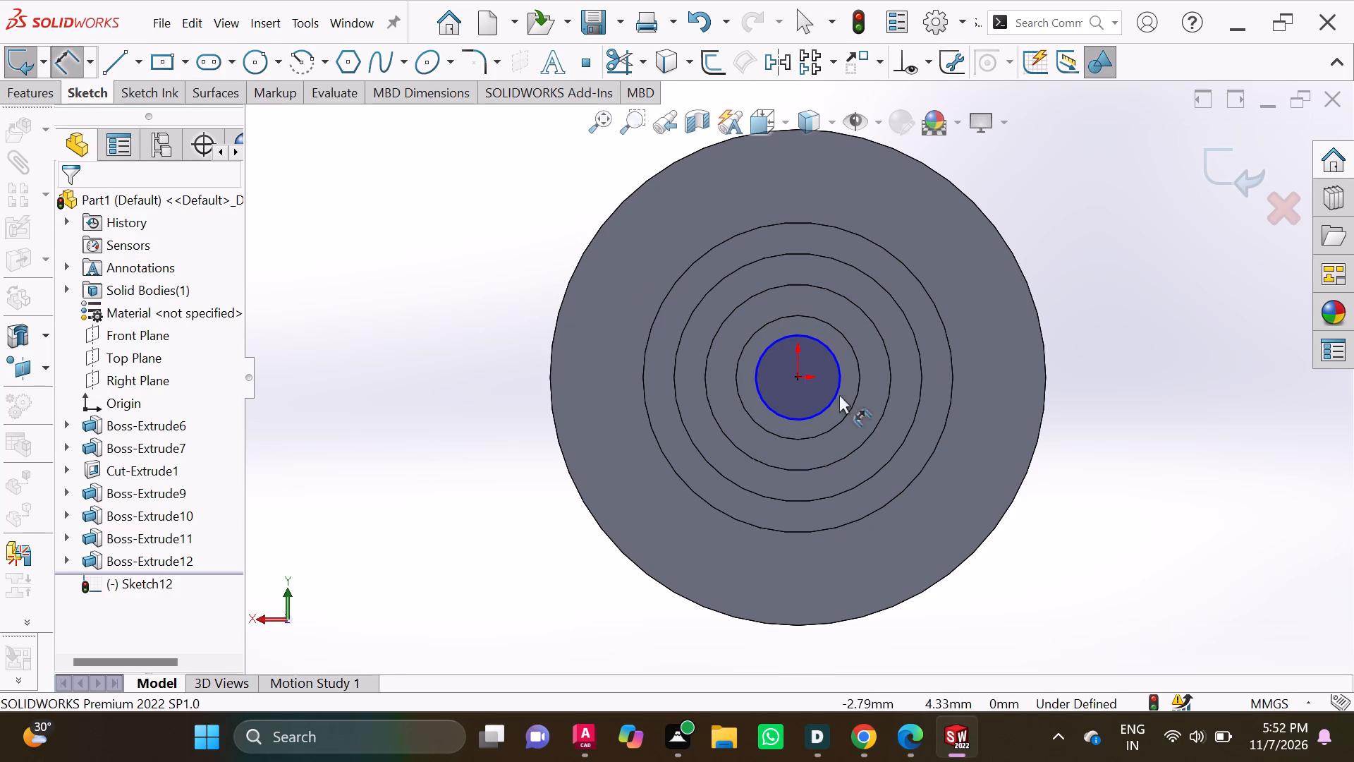
{"action": "left_click", "coordinate": [773, 344]}
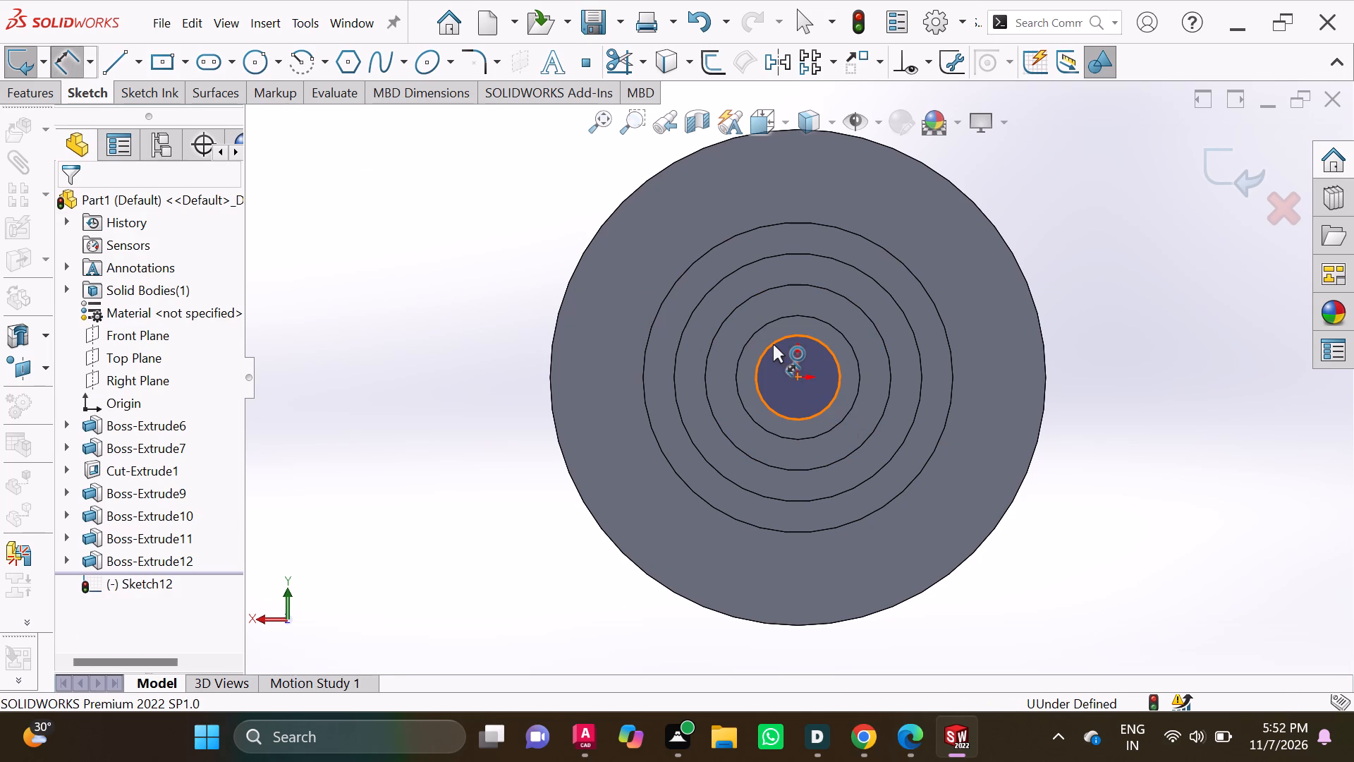
{"action": "left_click", "coordinate": [496, 382]}
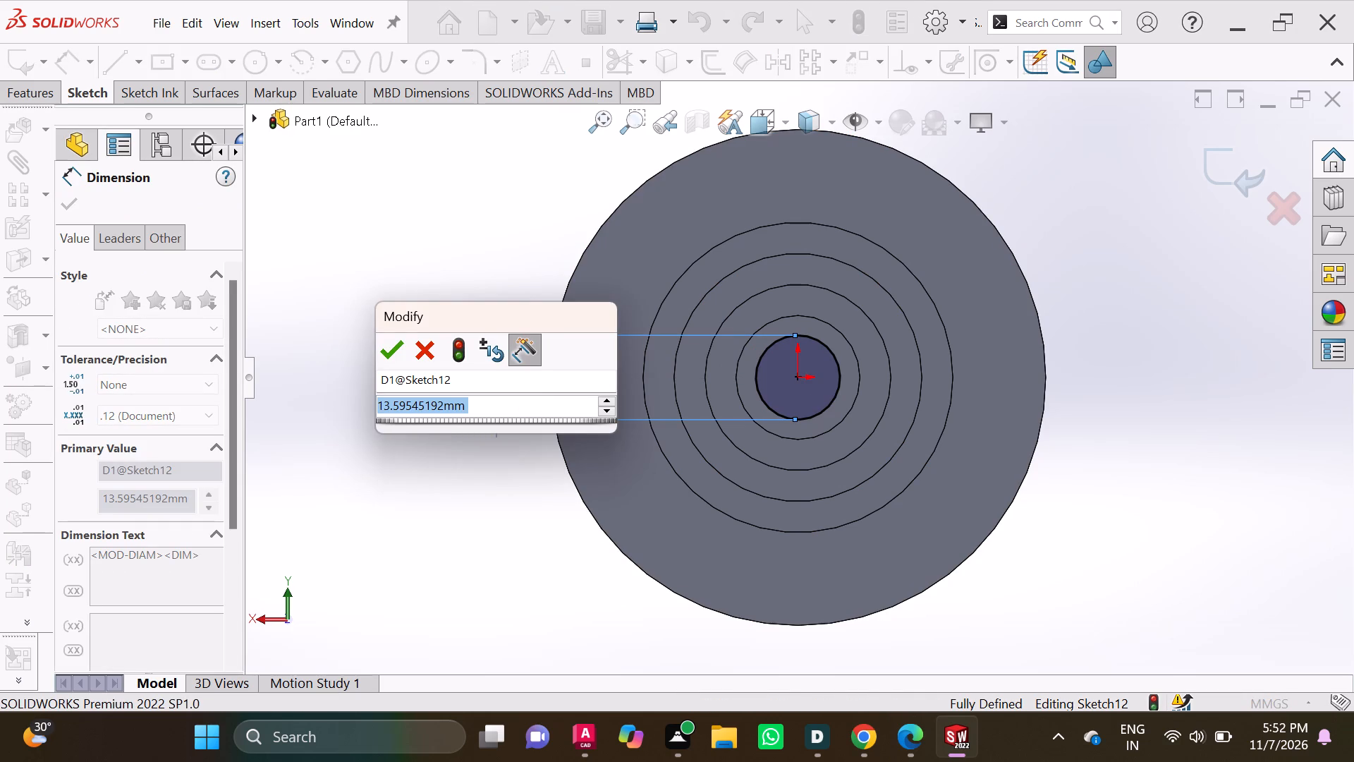
{"action": "key", "text": "2"}
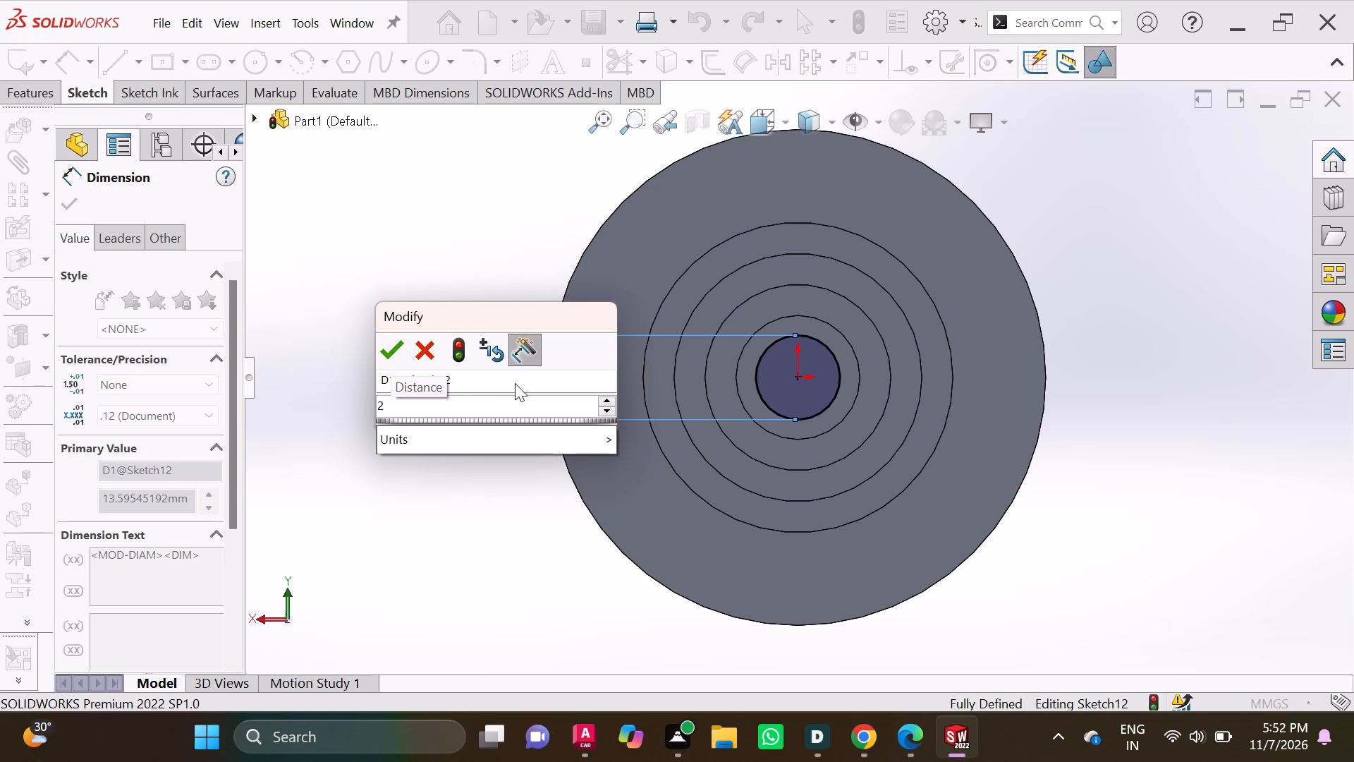
{"action": "key", "text": "0"}
{"action": "key", "text": "Return"}
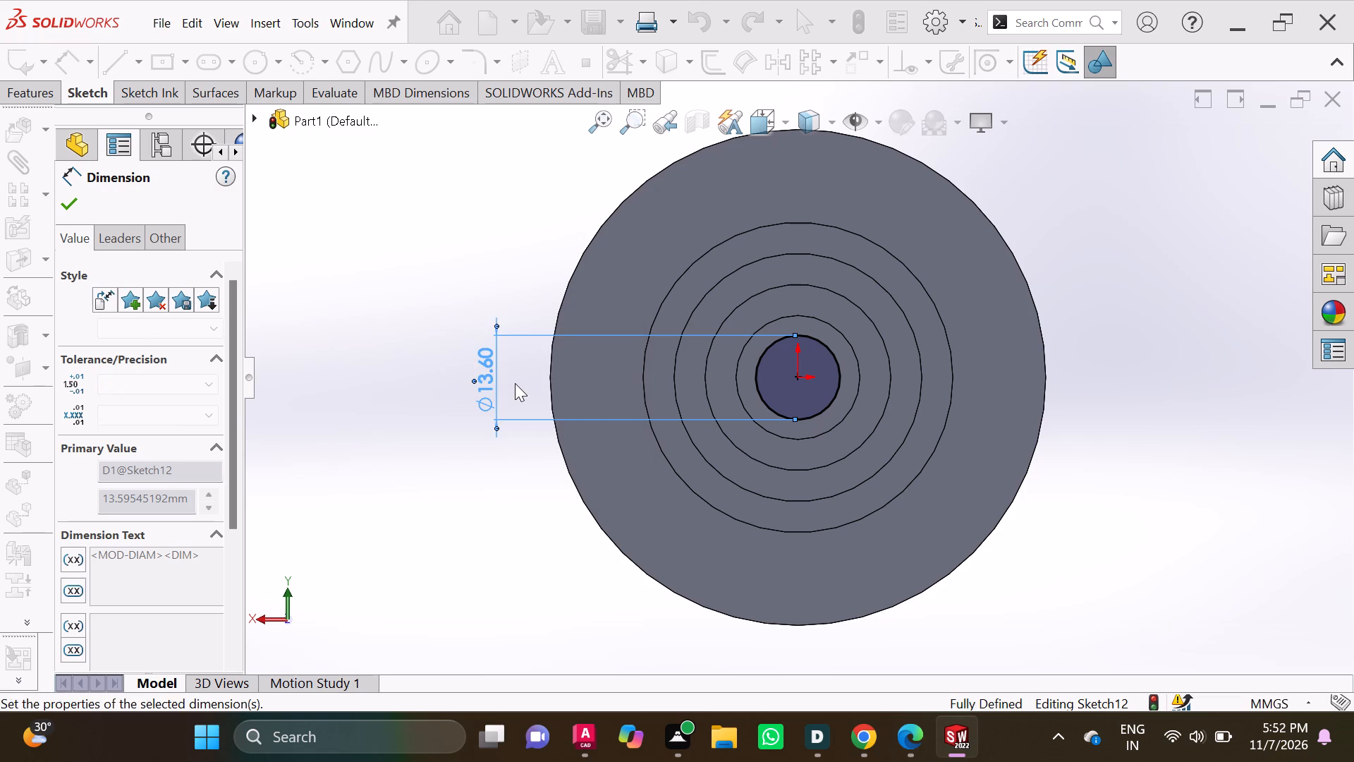
Extrude the new 20 mm circle outward from the 20 mm boss's end face as a merged blind boss 20 mm deep.
{"action": "middle_click_drag", "start_coordinate": [753, 444], "coordinate": [685, 402]}
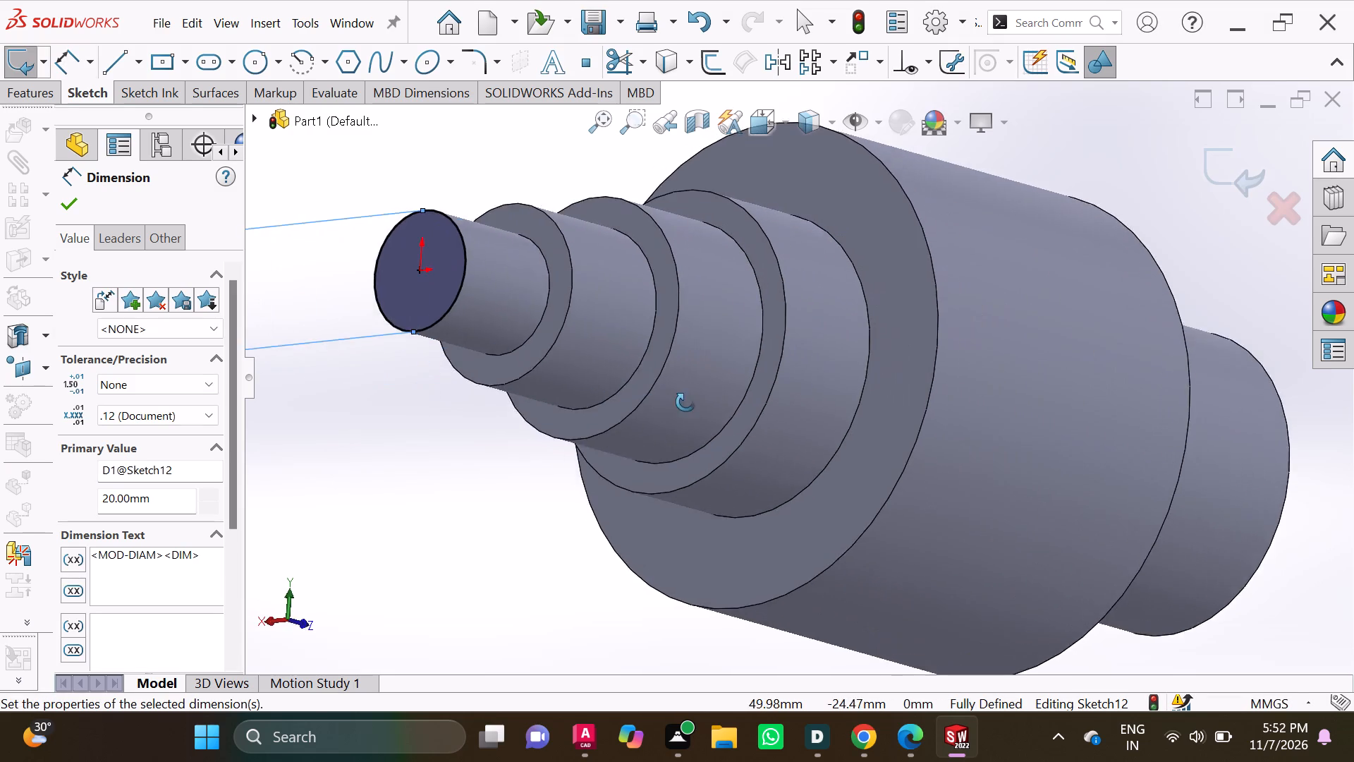
{"action": "middle_click_drag", "start_coordinate": [685, 402], "coordinate": [687, 489]}
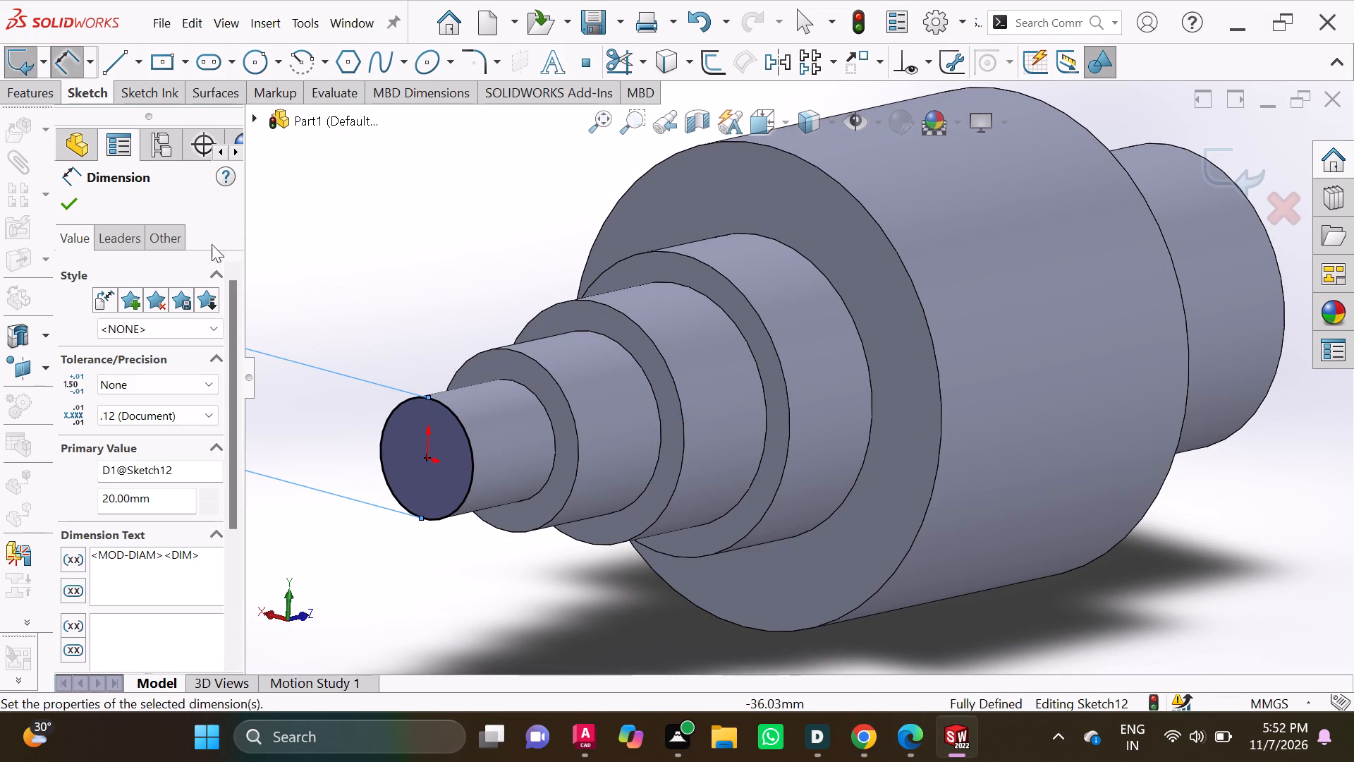
{"action": "left_click", "coordinate": [13, 93]}
{"action": "left_click", "coordinate": [25, 65]}
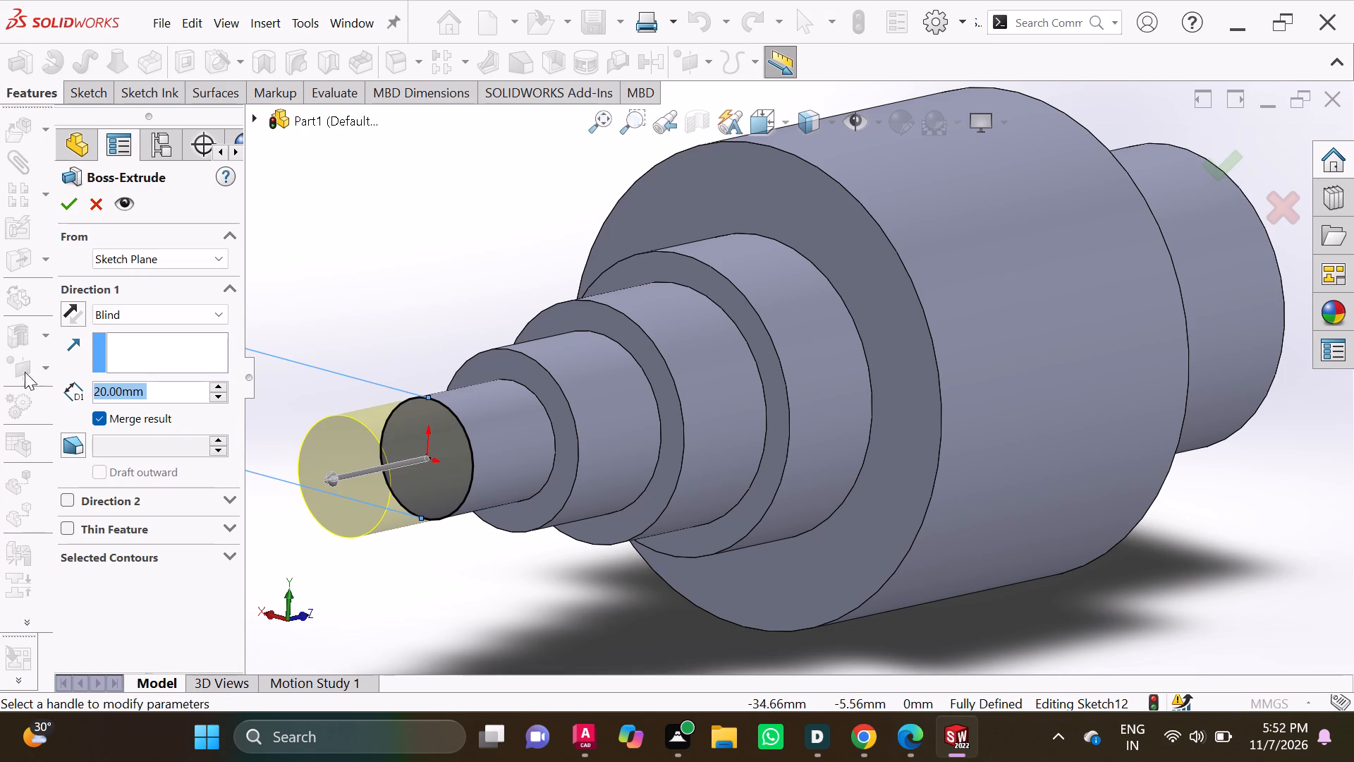
{"action": "left_click", "coordinate": [62, 215]}
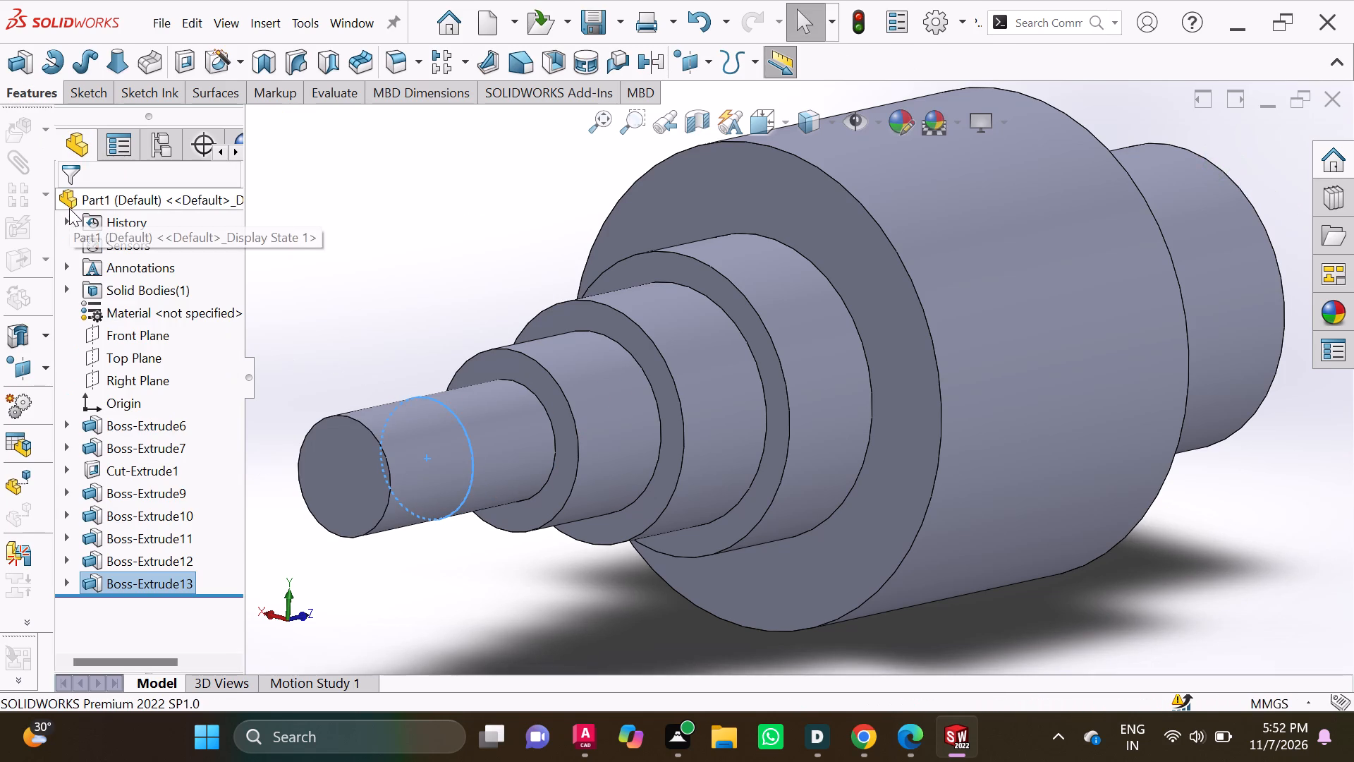
Sketch a circle about 14.3 mm in diameter on the outermost 20 mm boss's end face, centred on the origin.
{"action": "scroll", "coordinate": [768, 394], "scroll_direction": "down", "scroll_amount": 3}
{"action": "scroll", "coordinate": [772, 394], "scroll_direction": "up", "scroll_amount": 5}
{"action": "scroll", "coordinate": [776, 394], "scroll_direction": "down", "scroll_amount": 1}
{"action": "scroll", "coordinate": [776, 394], "scroll_direction": "up", "scroll_amount": 3}
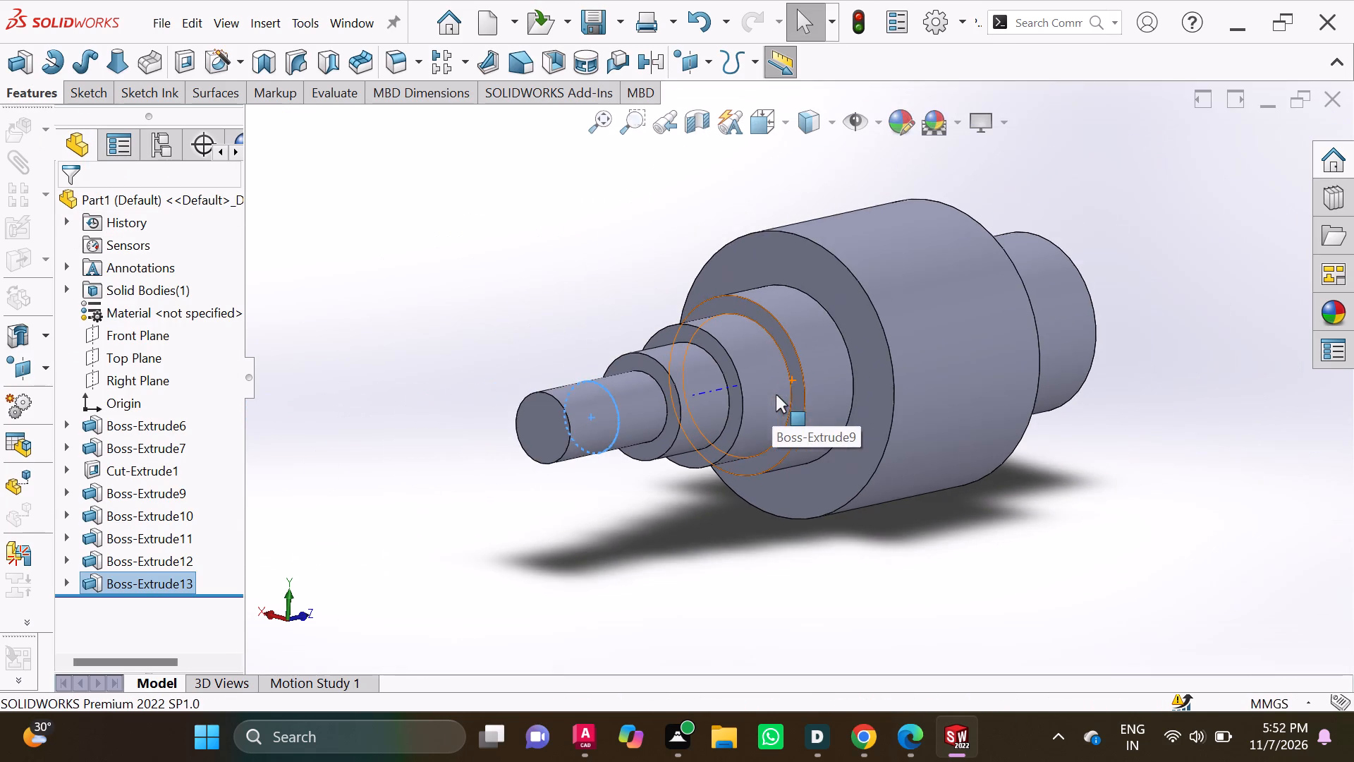
{"action": "scroll", "coordinate": [791, 383], "scroll_direction": "up", "scroll_amount": 1}
{"action": "scroll", "coordinate": [799, 380], "scroll_direction": "down", "scroll_amount": 1}
{"action": "middle_click_drag", "start_coordinate": [558, 367], "coordinate": [616, 382]}
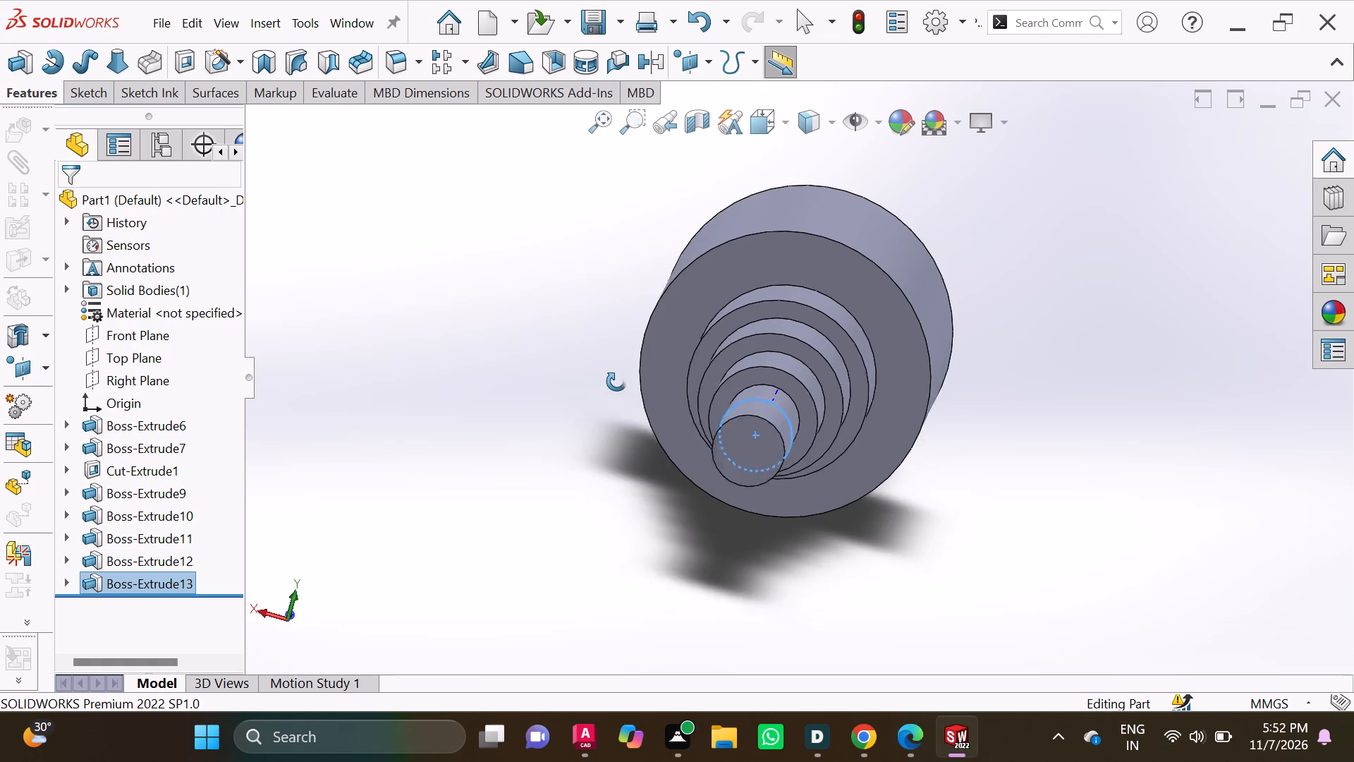
{"action": "middle_click_drag", "start_coordinate": [616, 382], "coordinate": [623, 370]}
{"action": "left_click", "coordinate": [773, 429]}
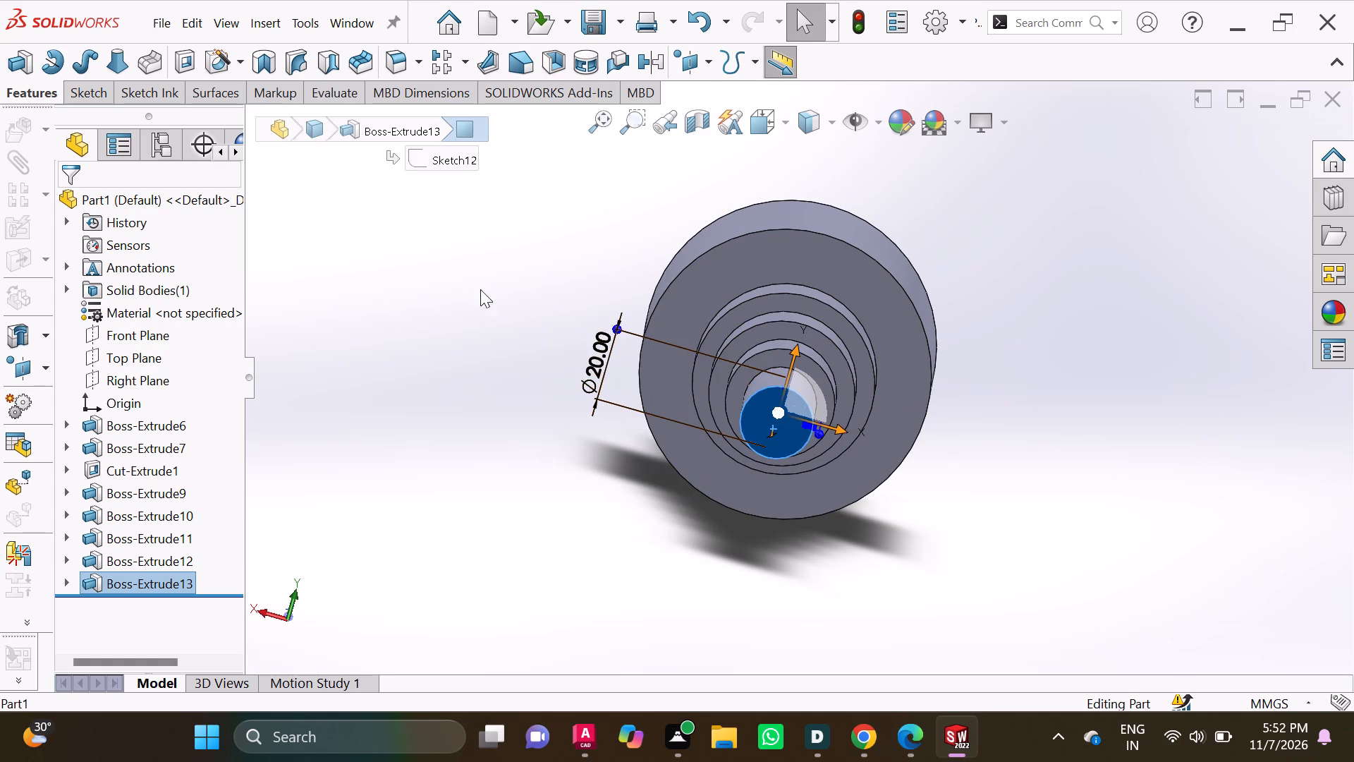
{"action": "left_click", "coordinate": [81, 95]}
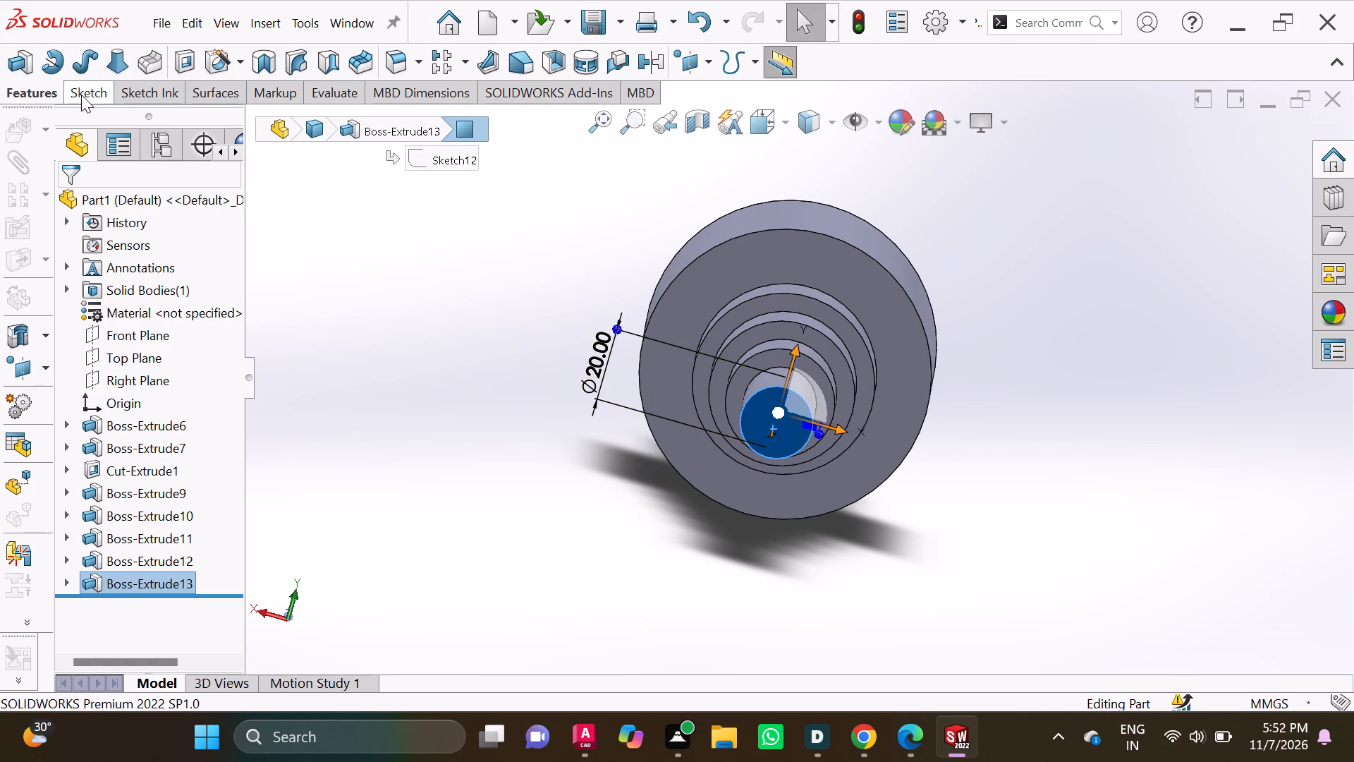
{"action": "double_click", "coordinate": [278, 54]}
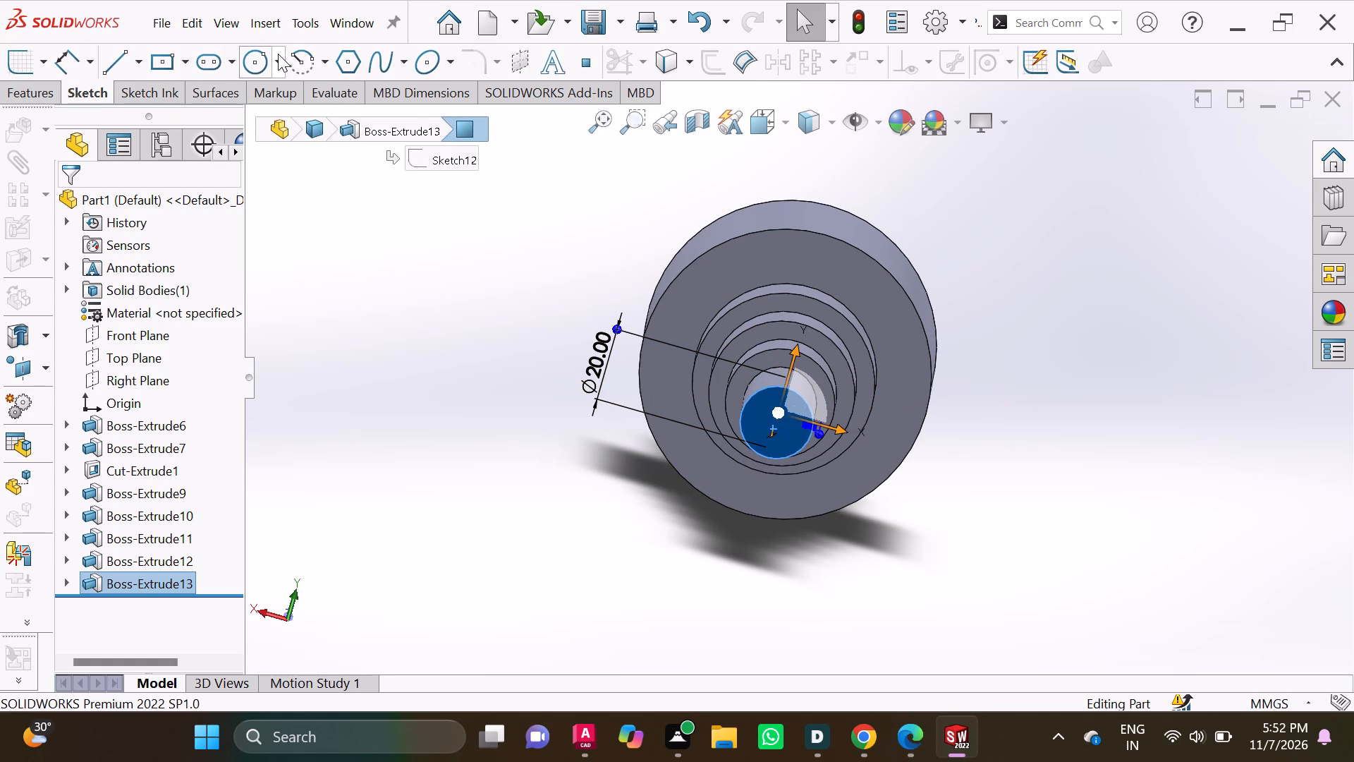
{"action": "left_click", "coordinate": [272, 59]}
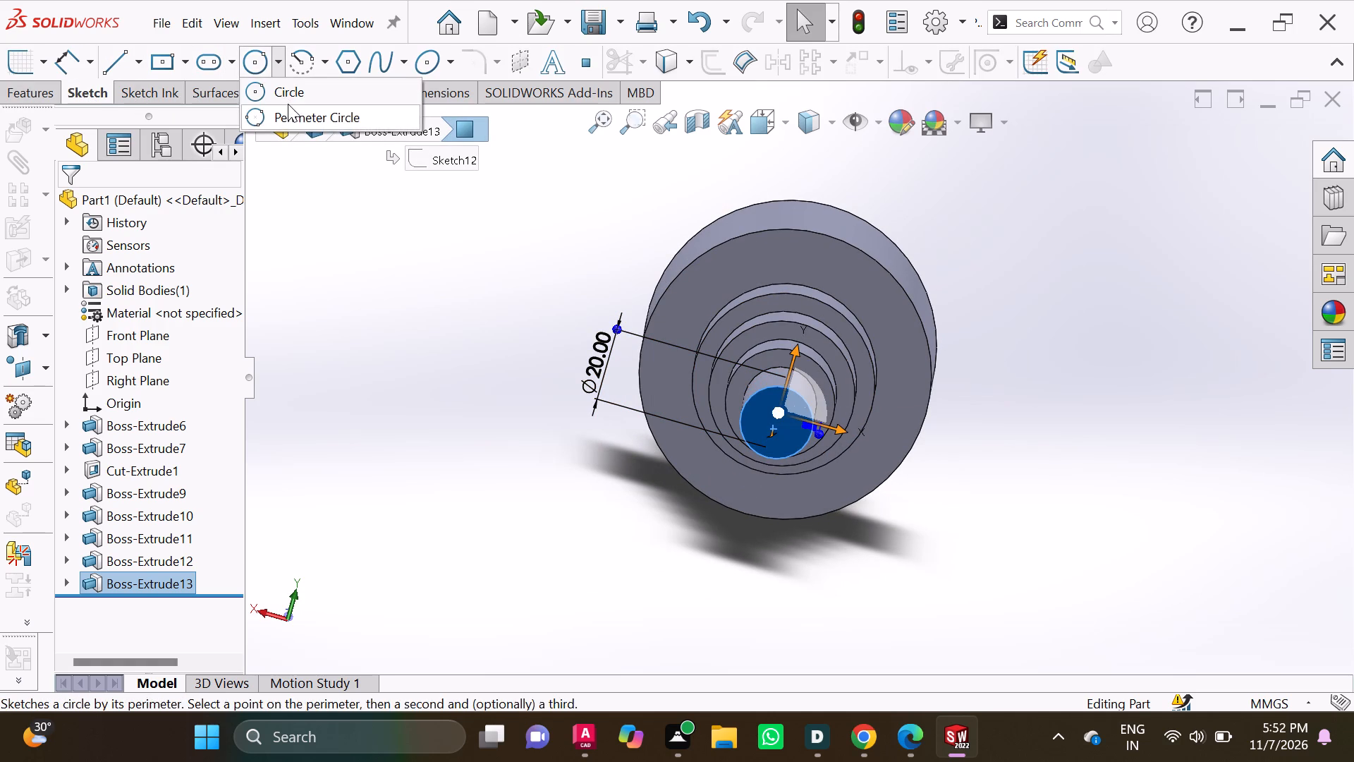
{"action": "left_click", "coordinate": [286, 96]}
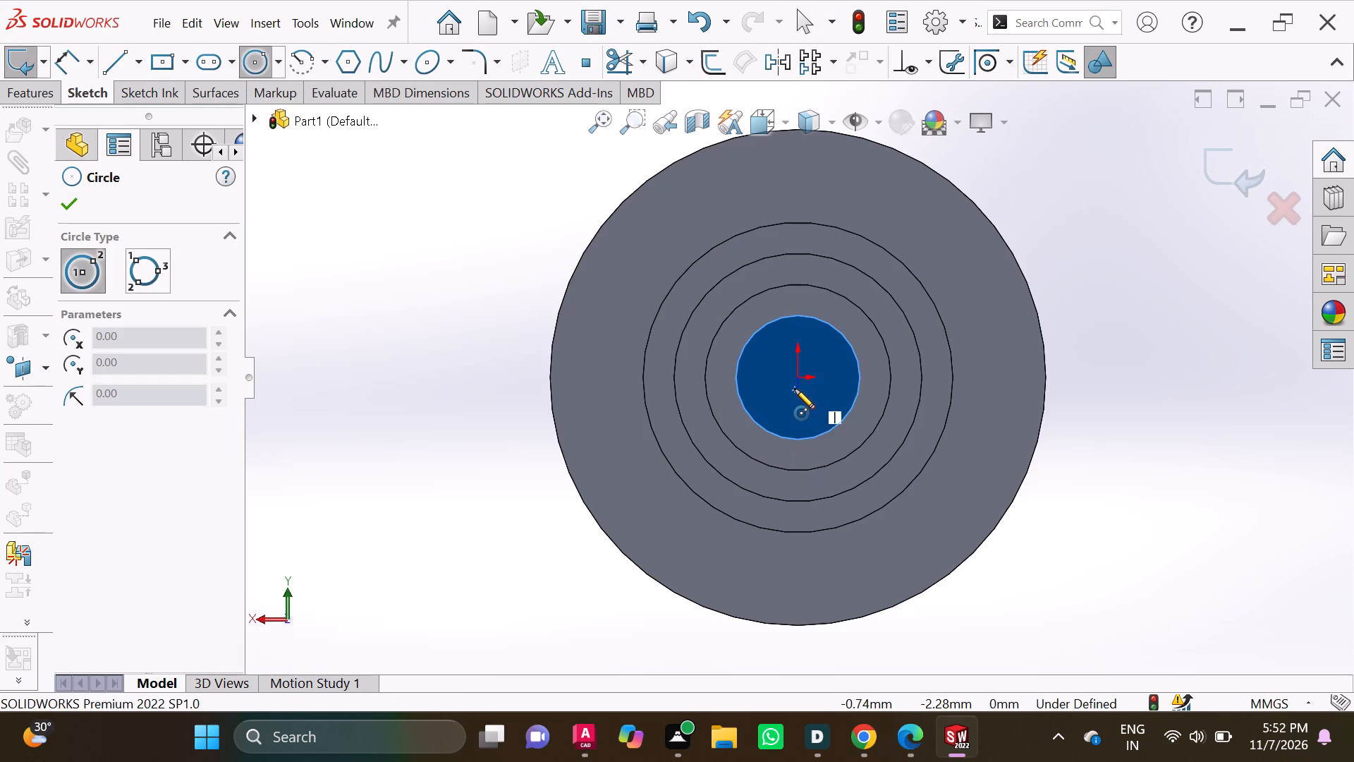
{"action": "left_click", "coordinate": [799, 377]}
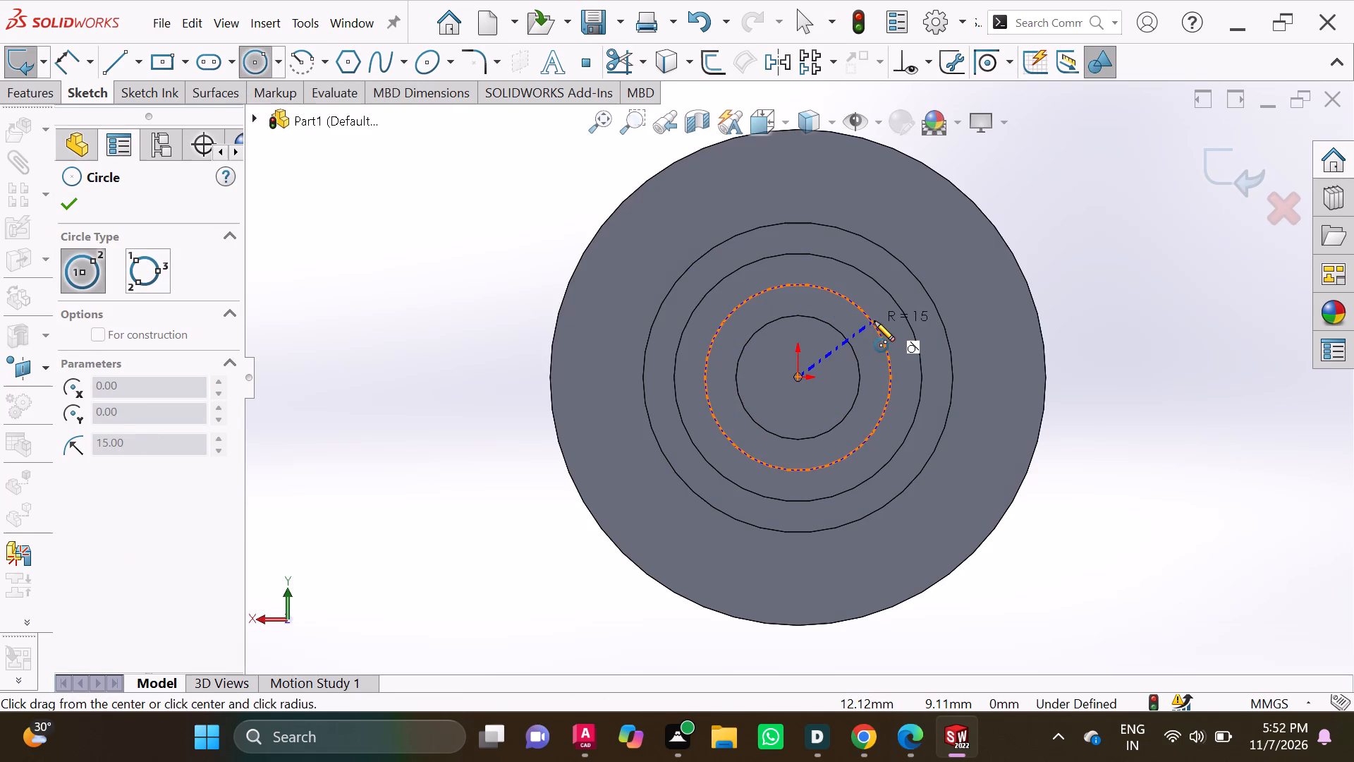
{"action": "left_click", "coordinate": [831, 349]}
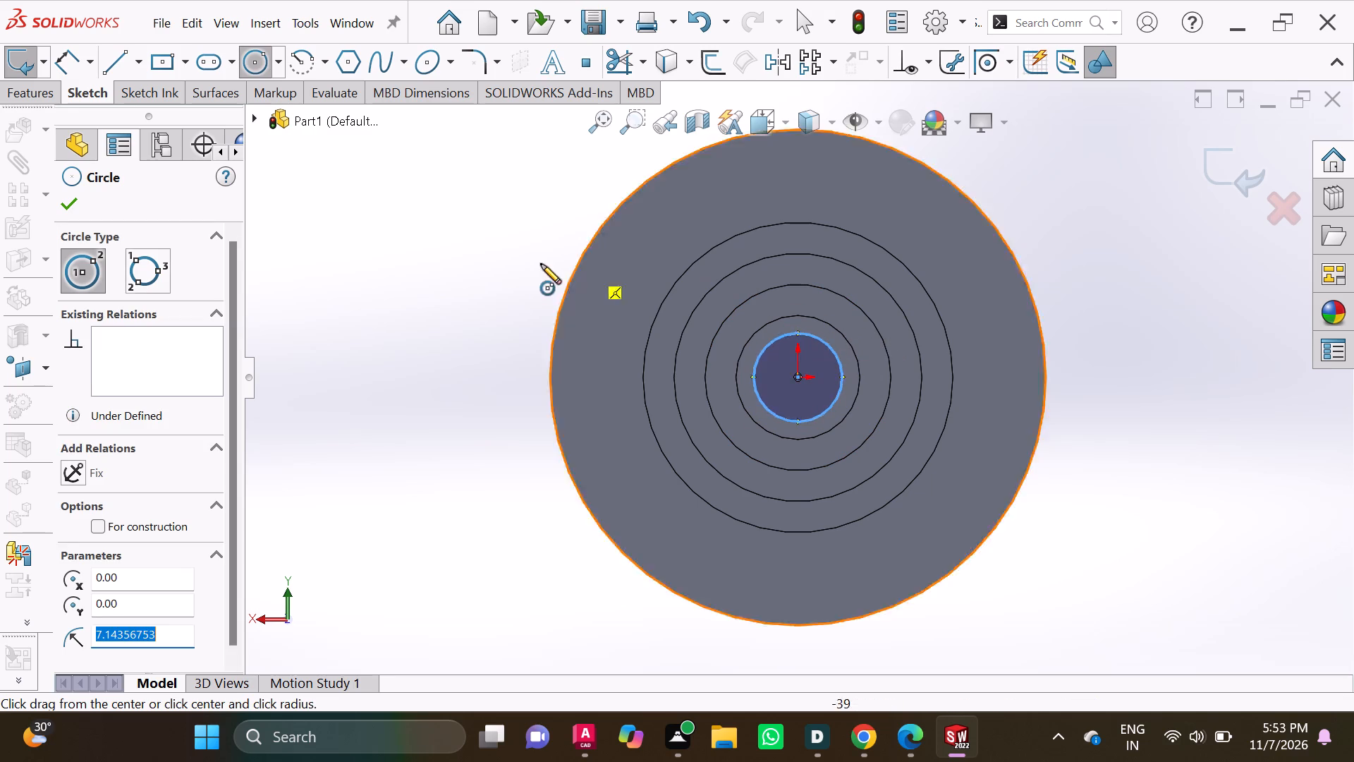
Dimension the diameter of the circle on the 20 mm boss's end face and set it to 10 mm.
{"action": "left_click", "coordinate": [68, 66]}
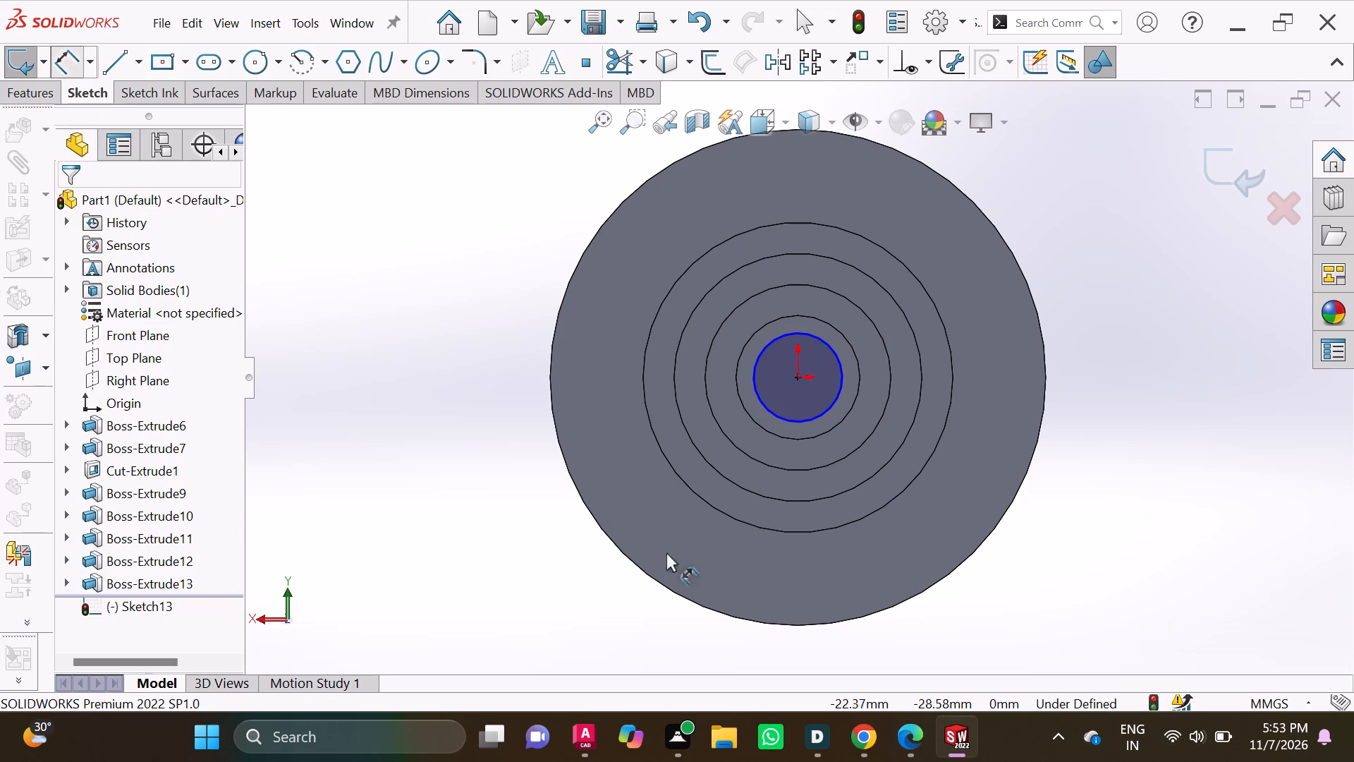
{"action": "left_click", "coordinate": [761, 353]}
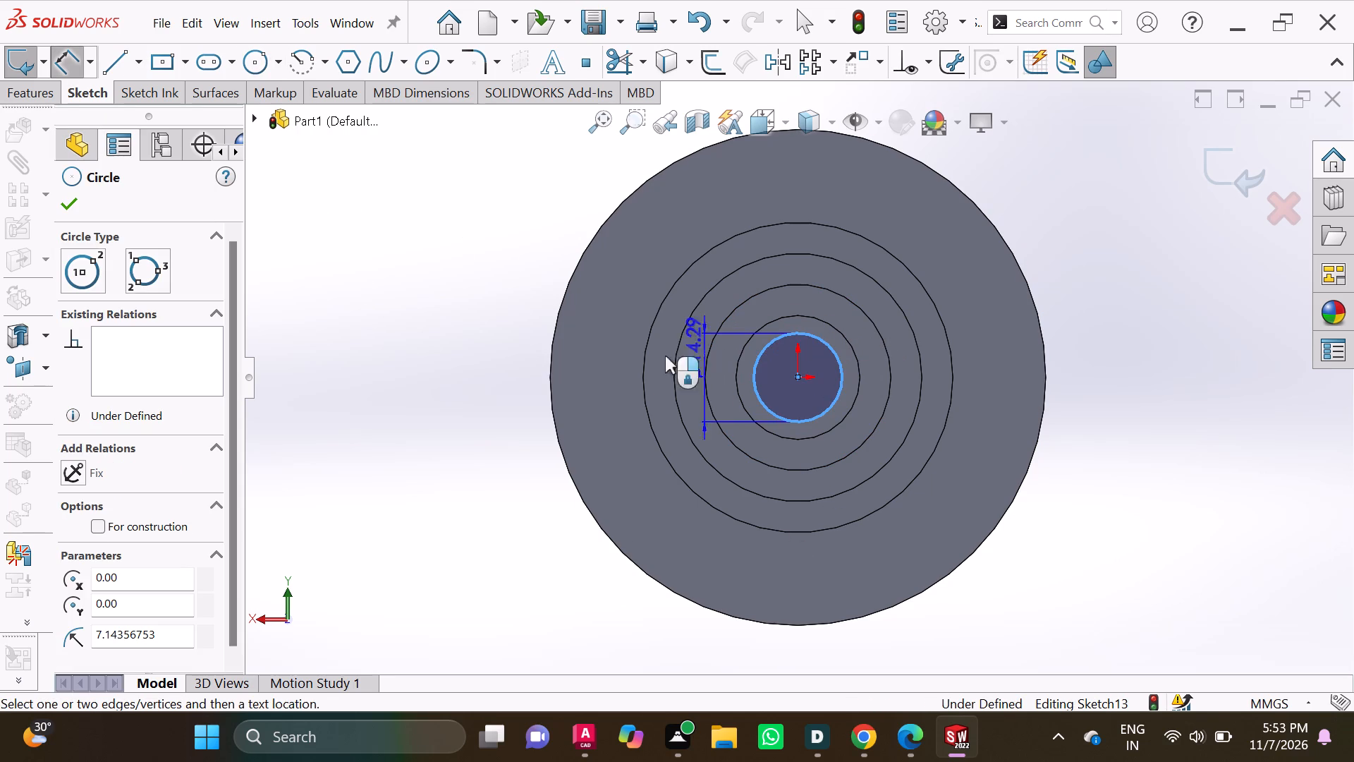
{"action": "left_click", "coordinate": [471, 398]}
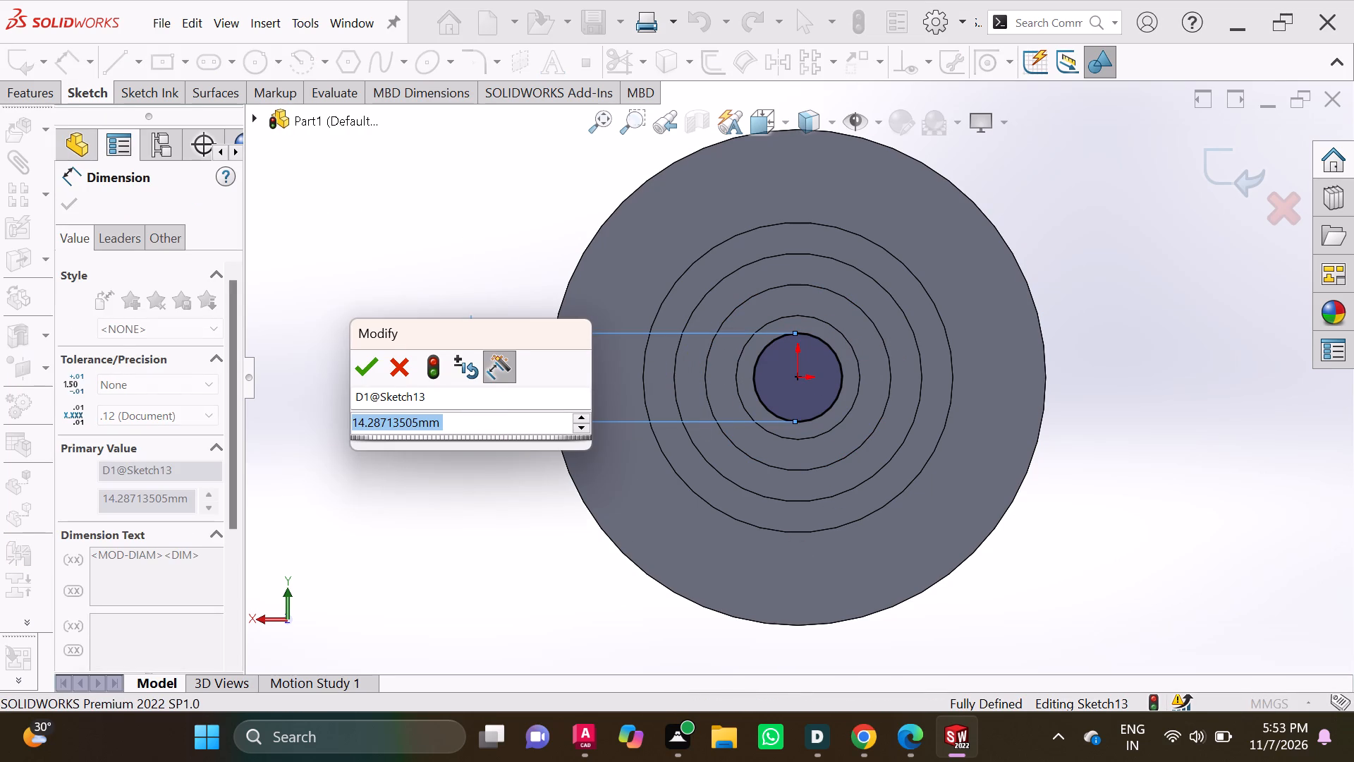
{"action": "type", "text": "10"}
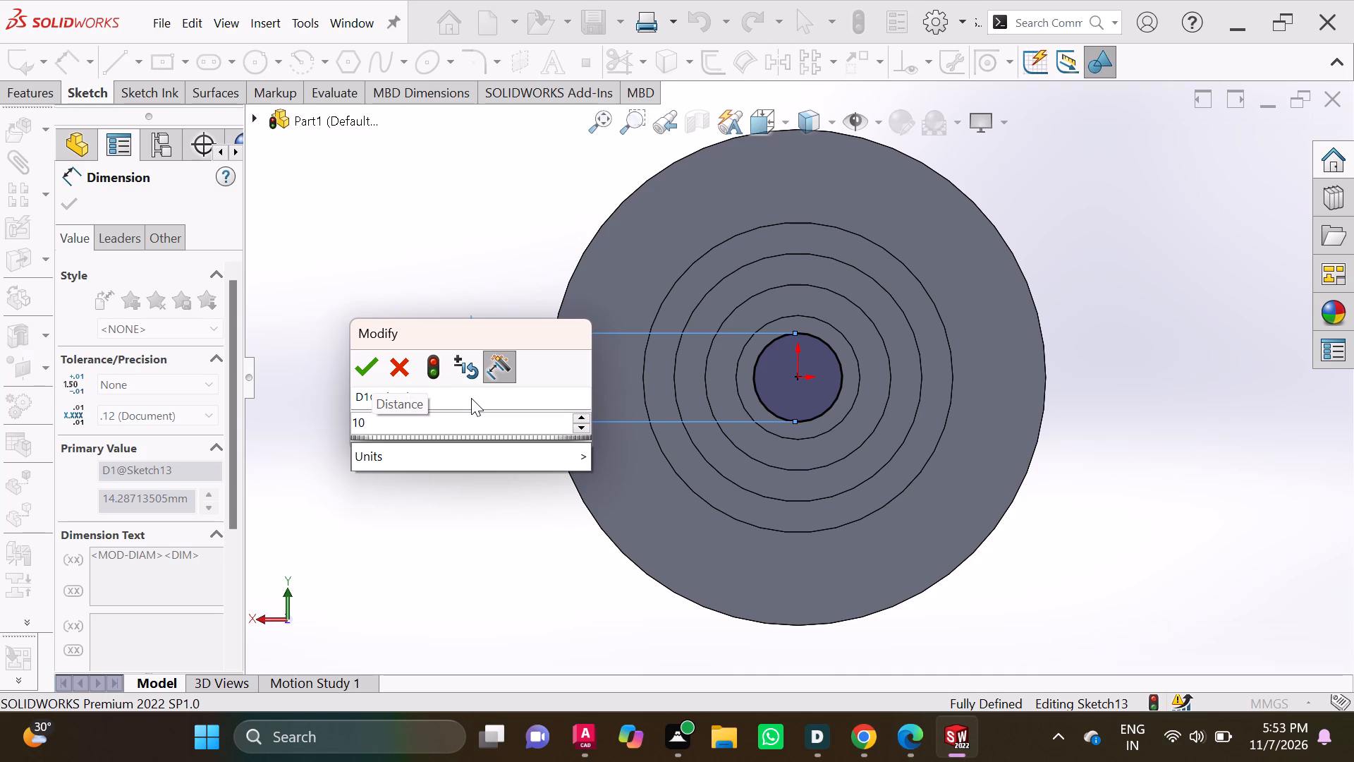
{"action": "key", "text": "Return"}
Extrude the 10 mm circle outward from the 20 mm boss's end face as a merged blind boss 20 mm deep.
{"action": "middle_click_drag", "start_coordinate": [858, 358], "coordinate": [780, 404]}
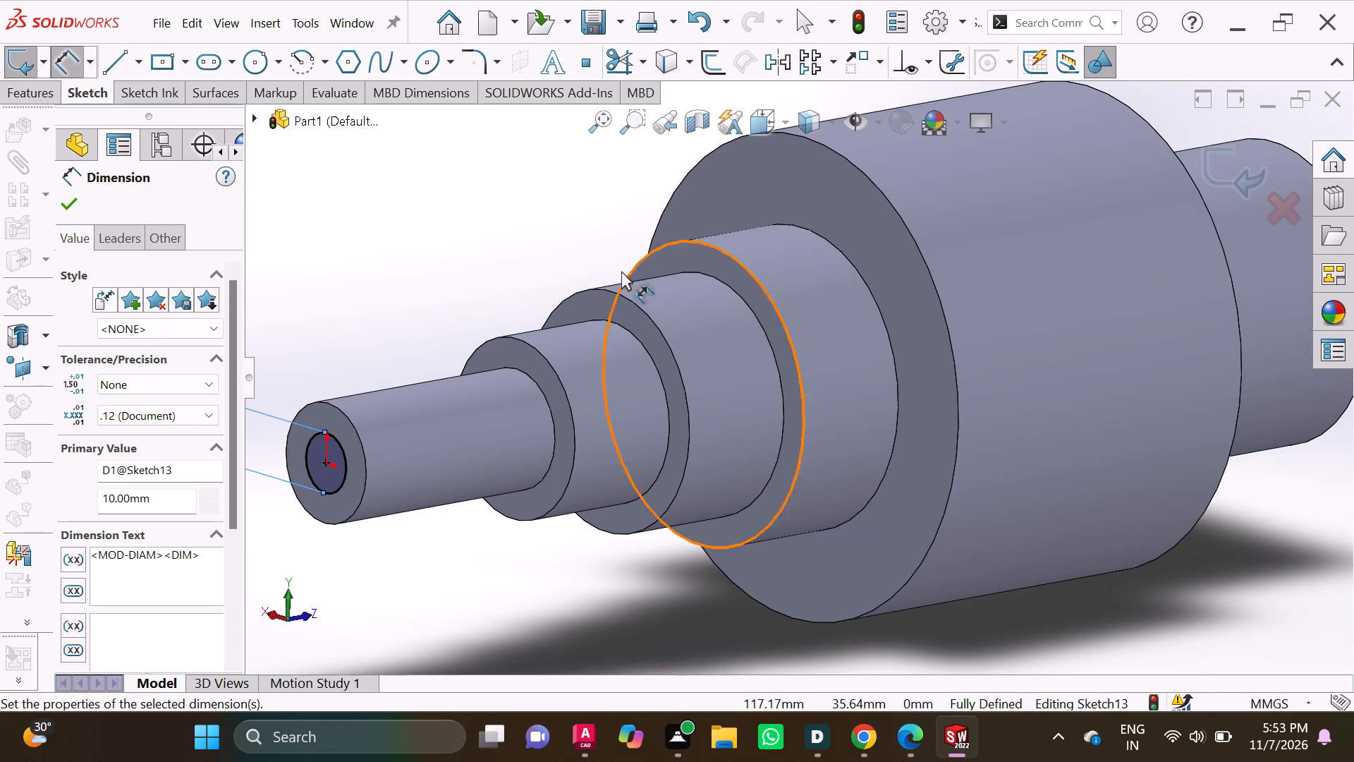
{"action": "left_click", "coordinate": [32, 92]}
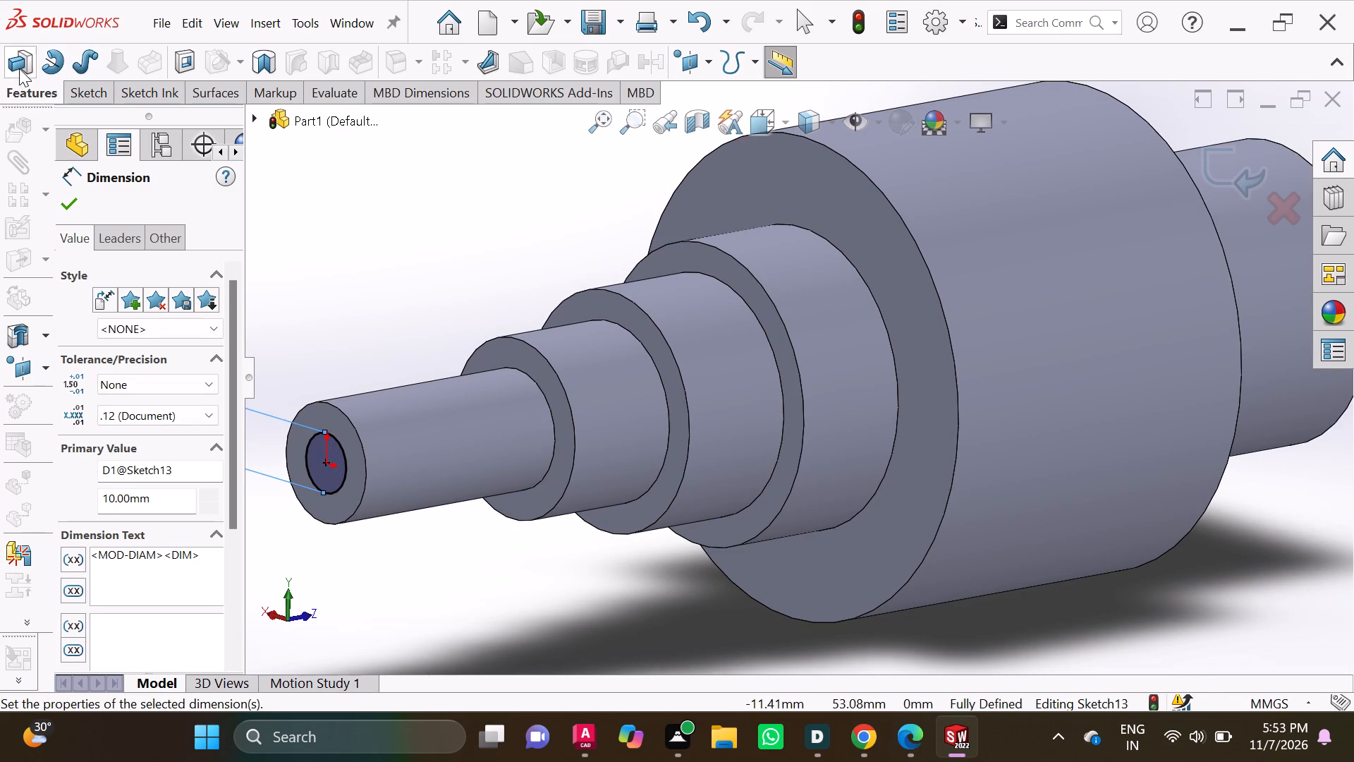
{"action": "left_click", "coordinate": [24, 64]}
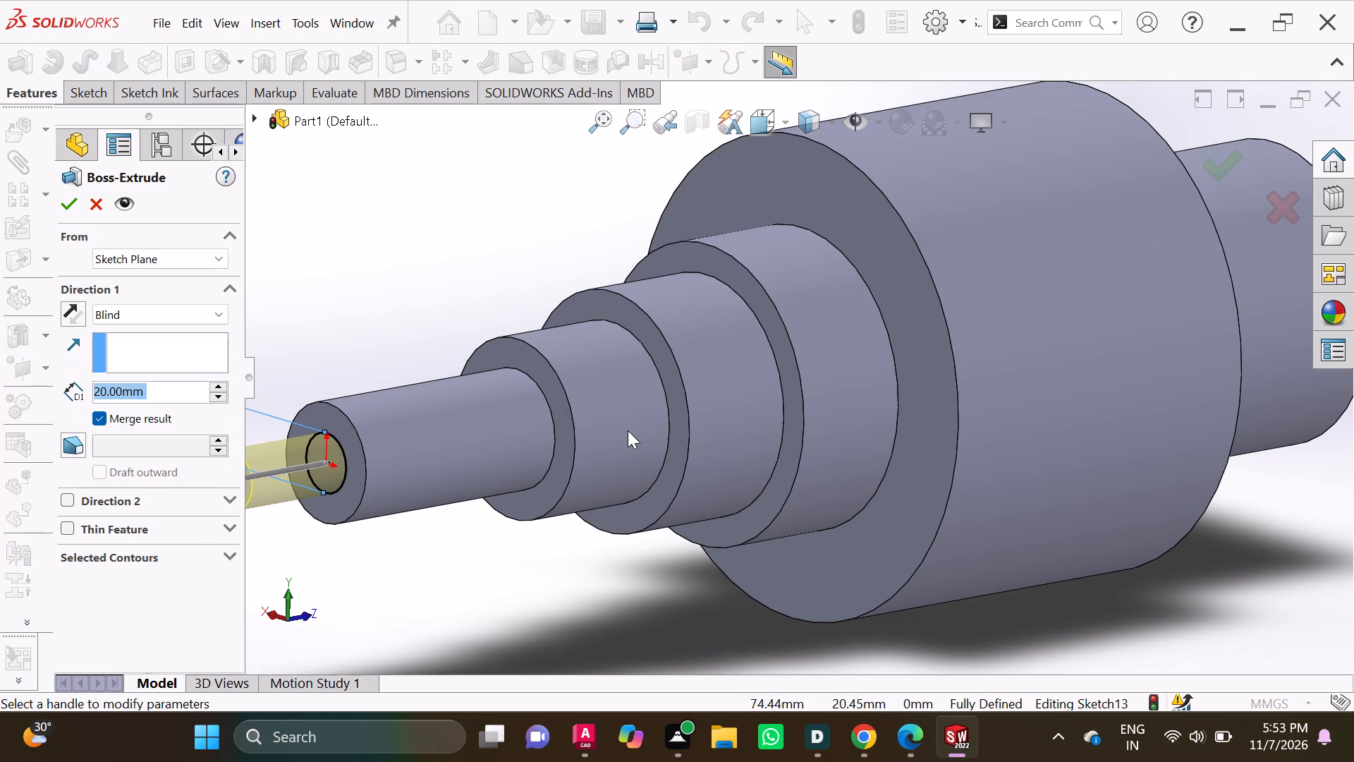
{"action": "scroll", "coordinate": [628, 430], "scroll_direction": "up", "scroll_amount": 1}
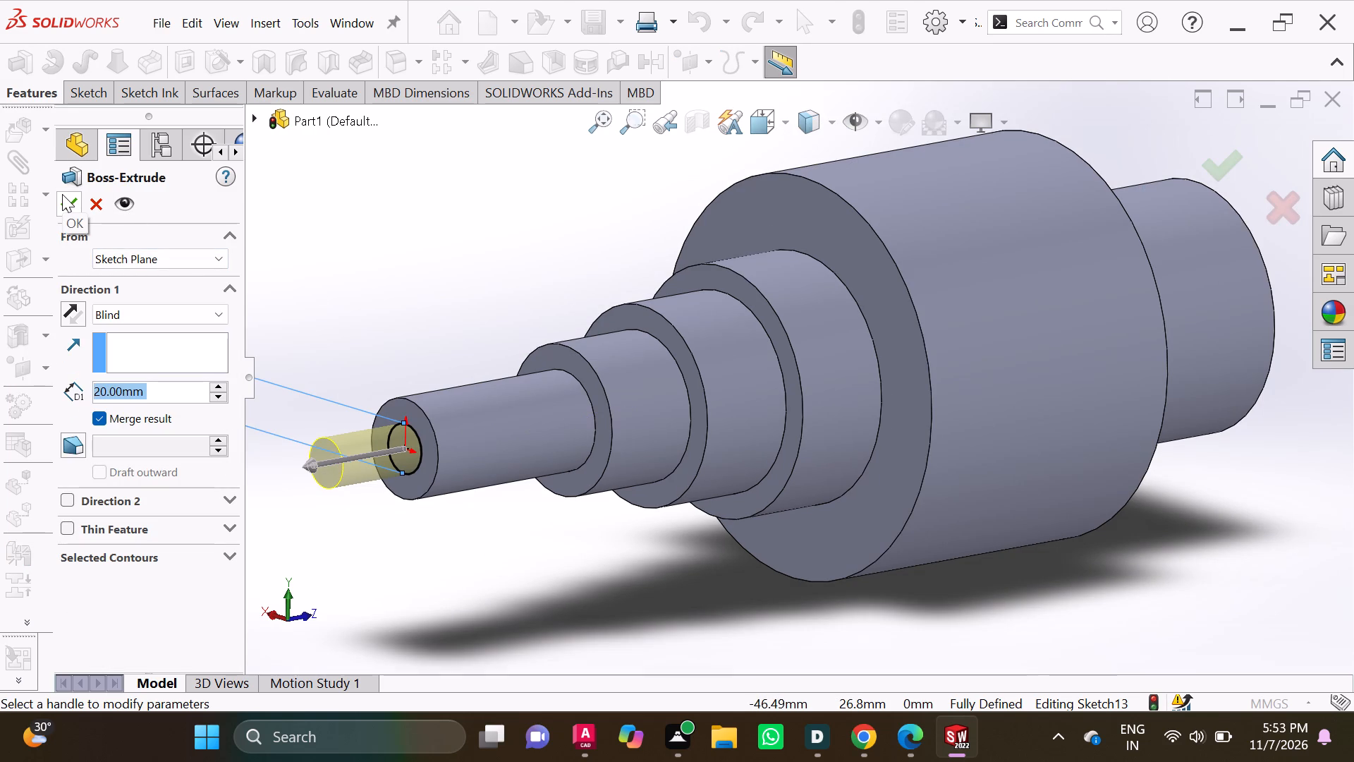
{"action": "left_click", "coordinate": [62, 194]}
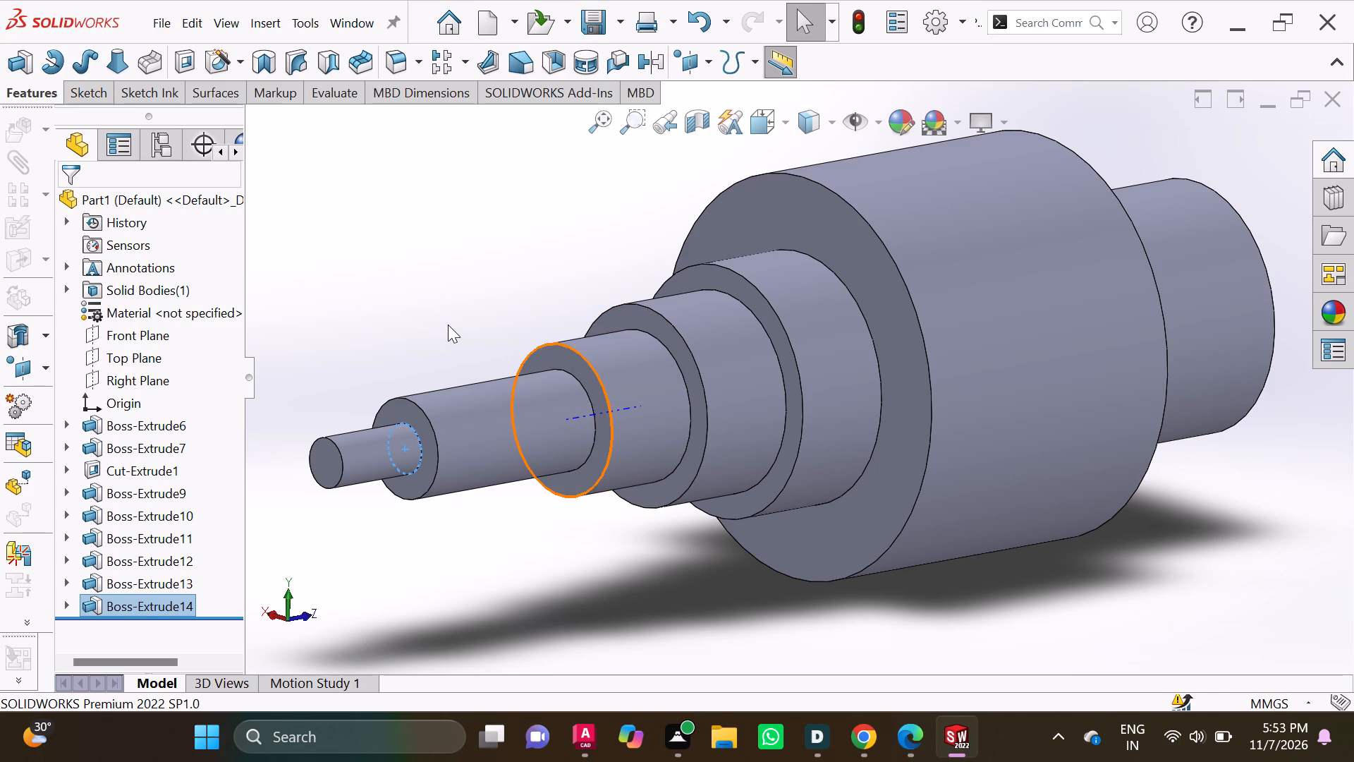
Sketch a circle about 6.6 mm in diameter on the 10 mm boss's end face, centred on the origin.
{"action": "middle_click_drag", "start_coordinate": [449, 332], "coordinate": [529, 323]}
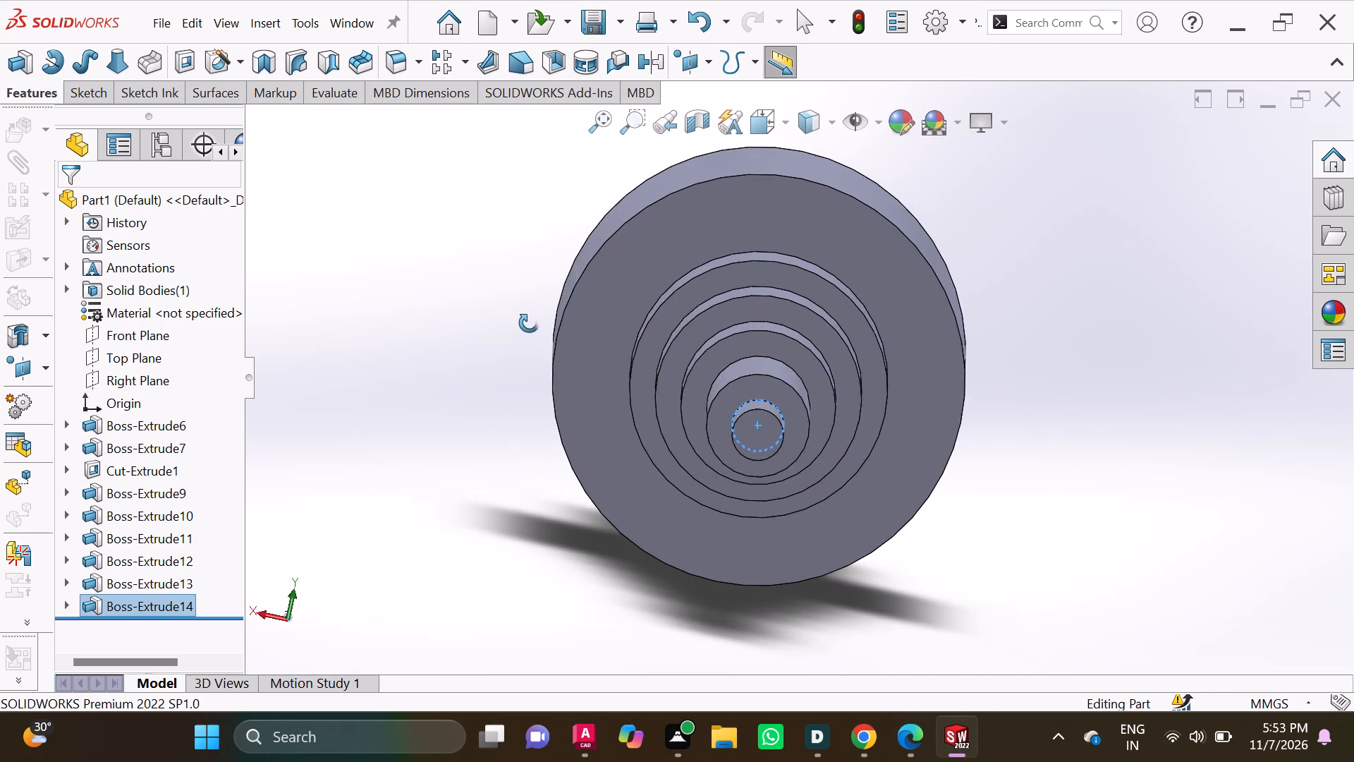
{"action": "middle_click_drag", "start_coordinate": [529, 323], "coordinate": [533, 330]}
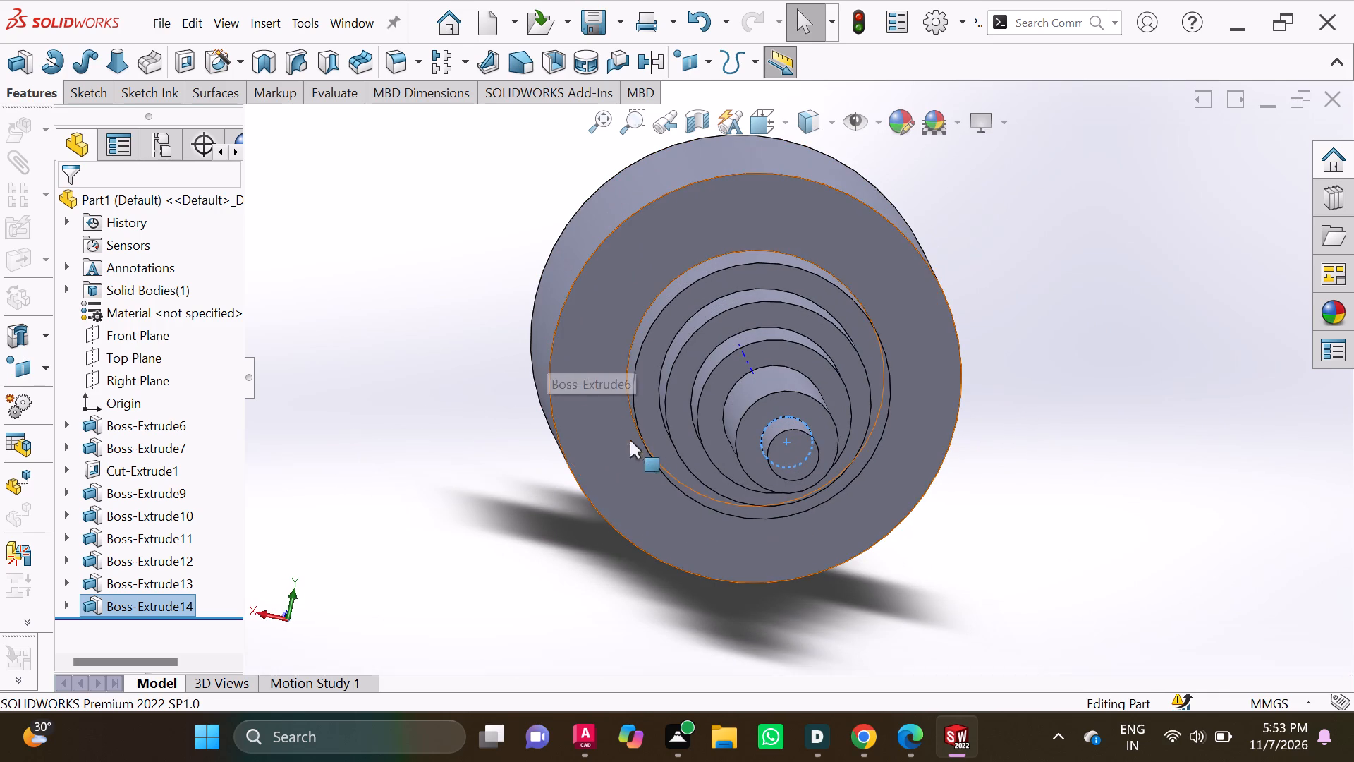
{"action": "left_click", "coordinate": [805, 468]}
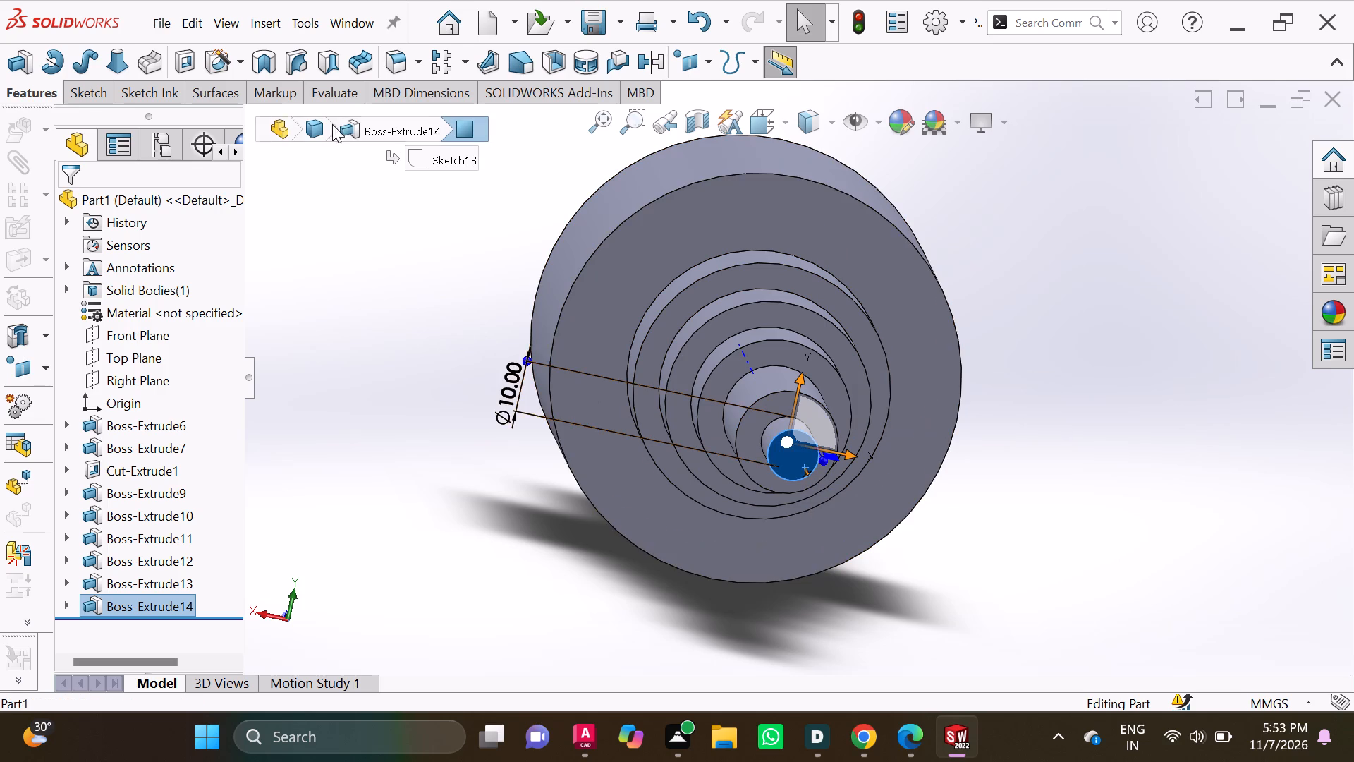
{"action": "left_click", "coordinate": [98, 89]}
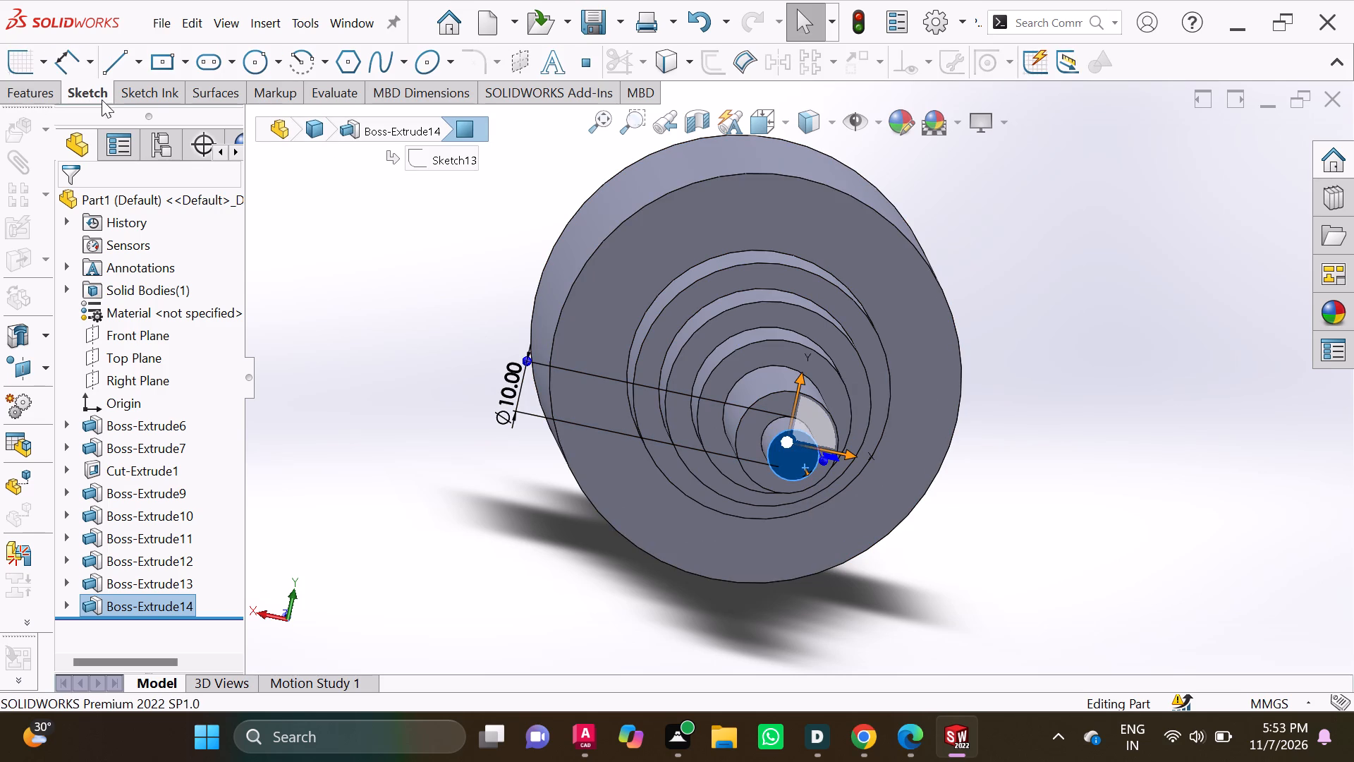
{"action": "double_click", "coordinate": [279, 63]}
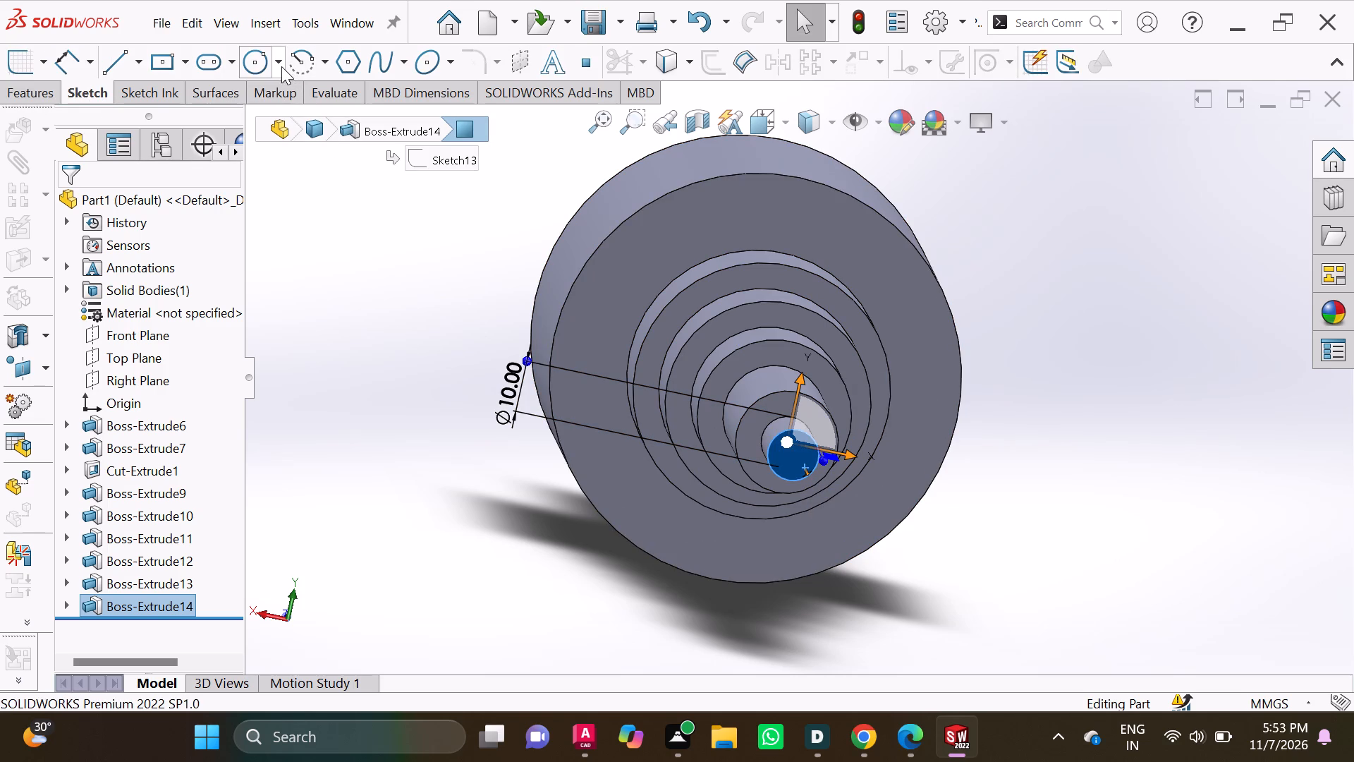
{"action": "left_click", "coordinate": [279, 50]}
{"action": "left_click", "coordinate": [285, 88]}
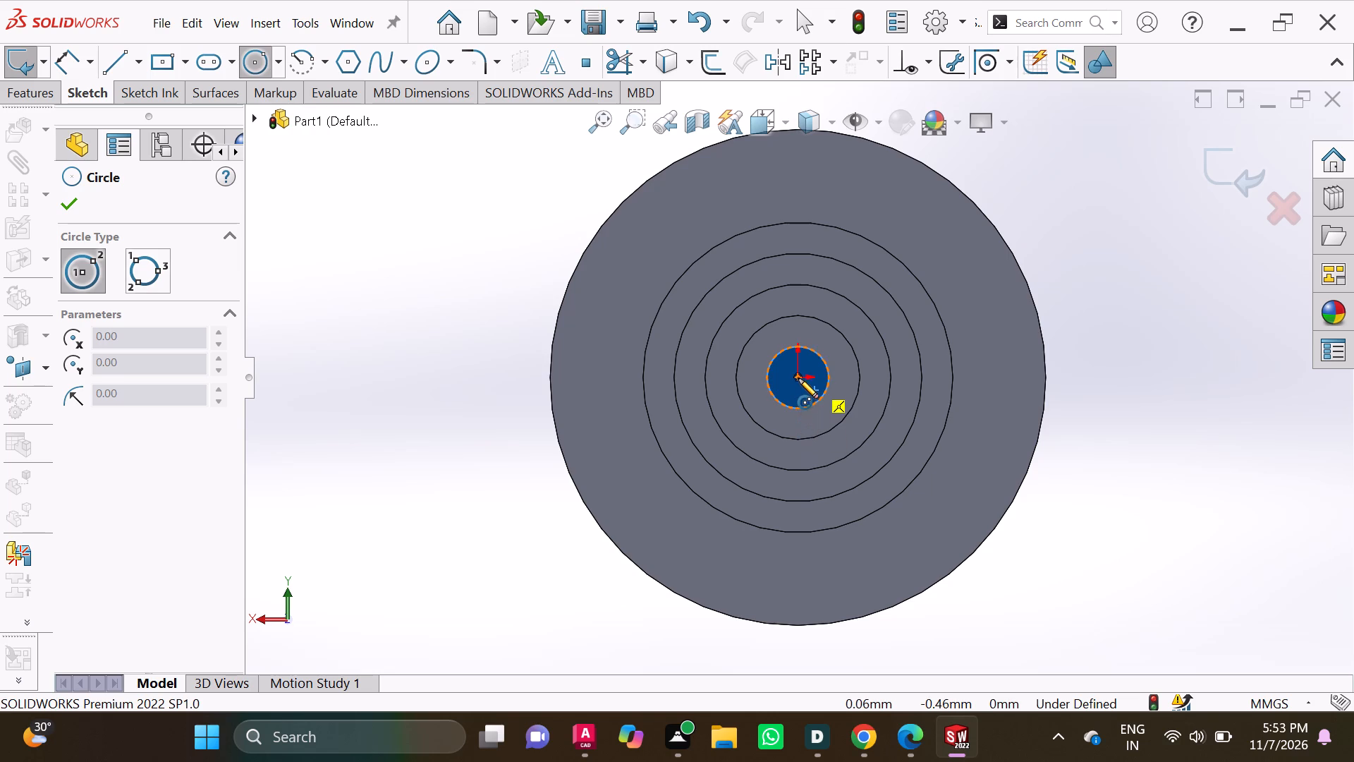
{"action": "left_click", "coordinate": [798, 377]}
{"action": "left_click", "coordinate": [807, 359]}
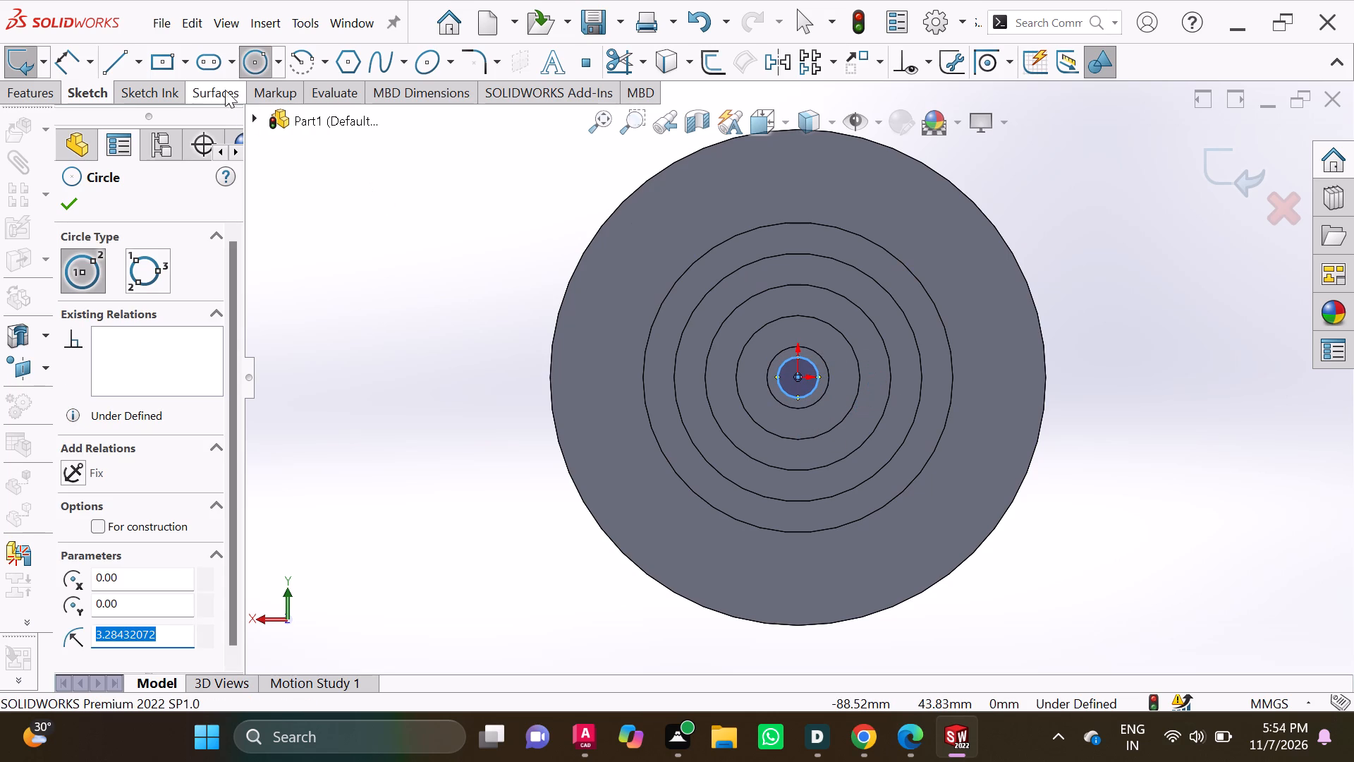
Dimension the diameter of the circle on the 10 mm boss's end face and set it to 5 mm.
{"action": "left_click", "coordinate": [65, 64]}
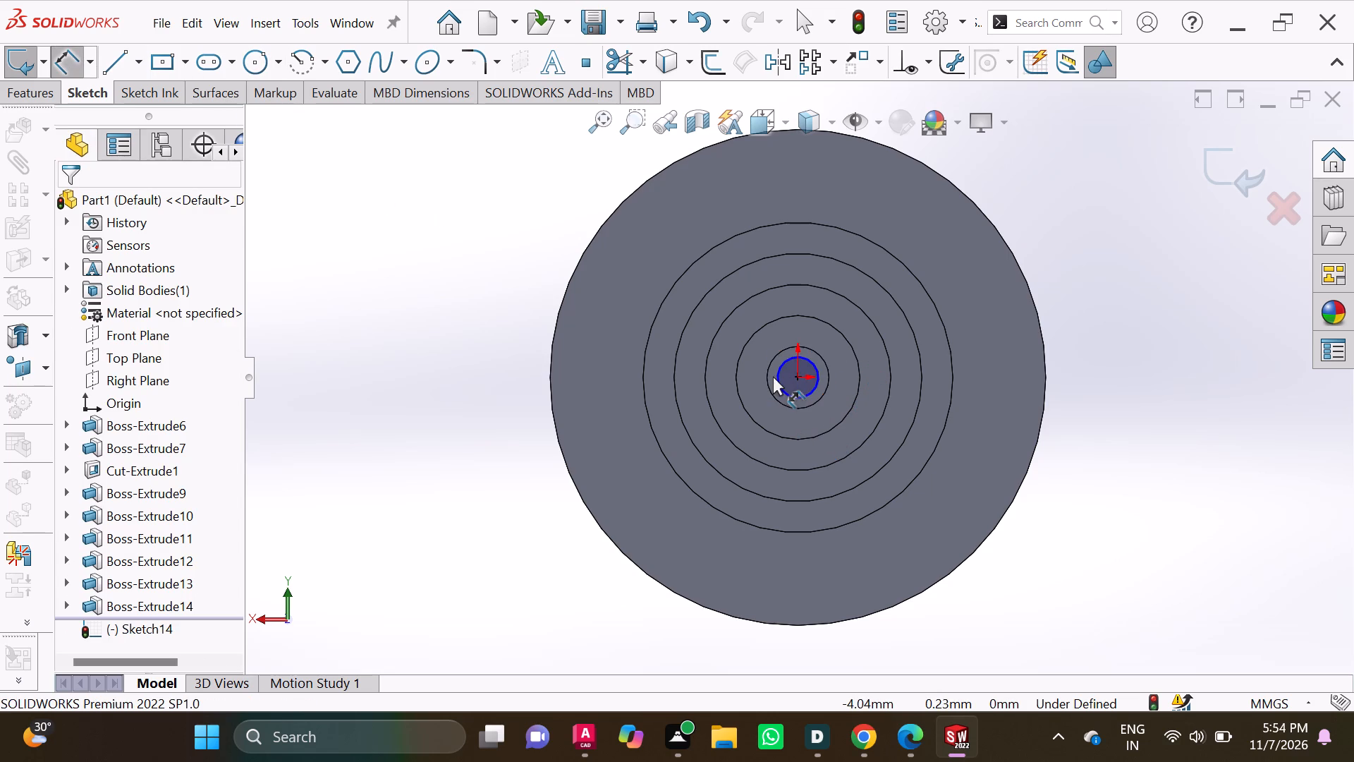
{"action": "left_click", "coordinate": [780, 365]}
{"action": "left_click", "coordinate": [783, 359]}
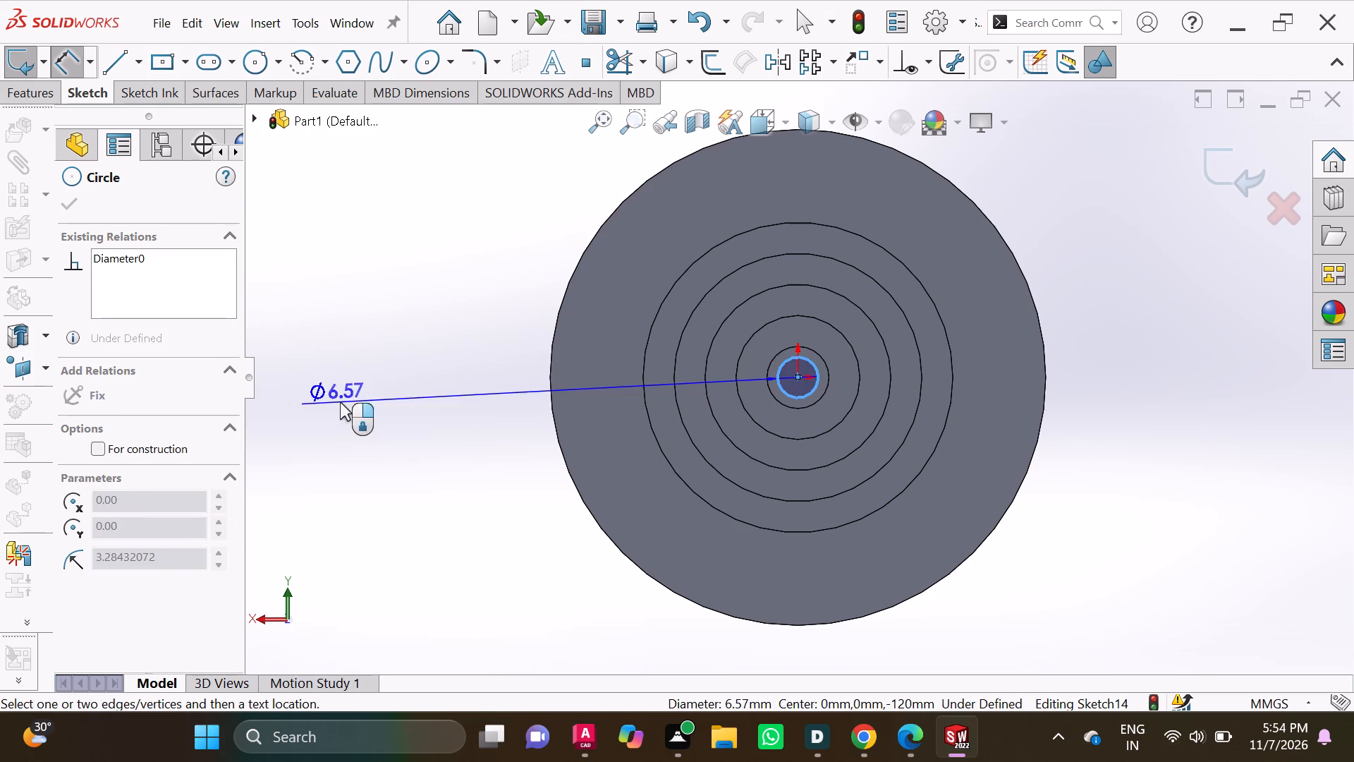
{"action": "left_click", "coordinate": [420, 346]}
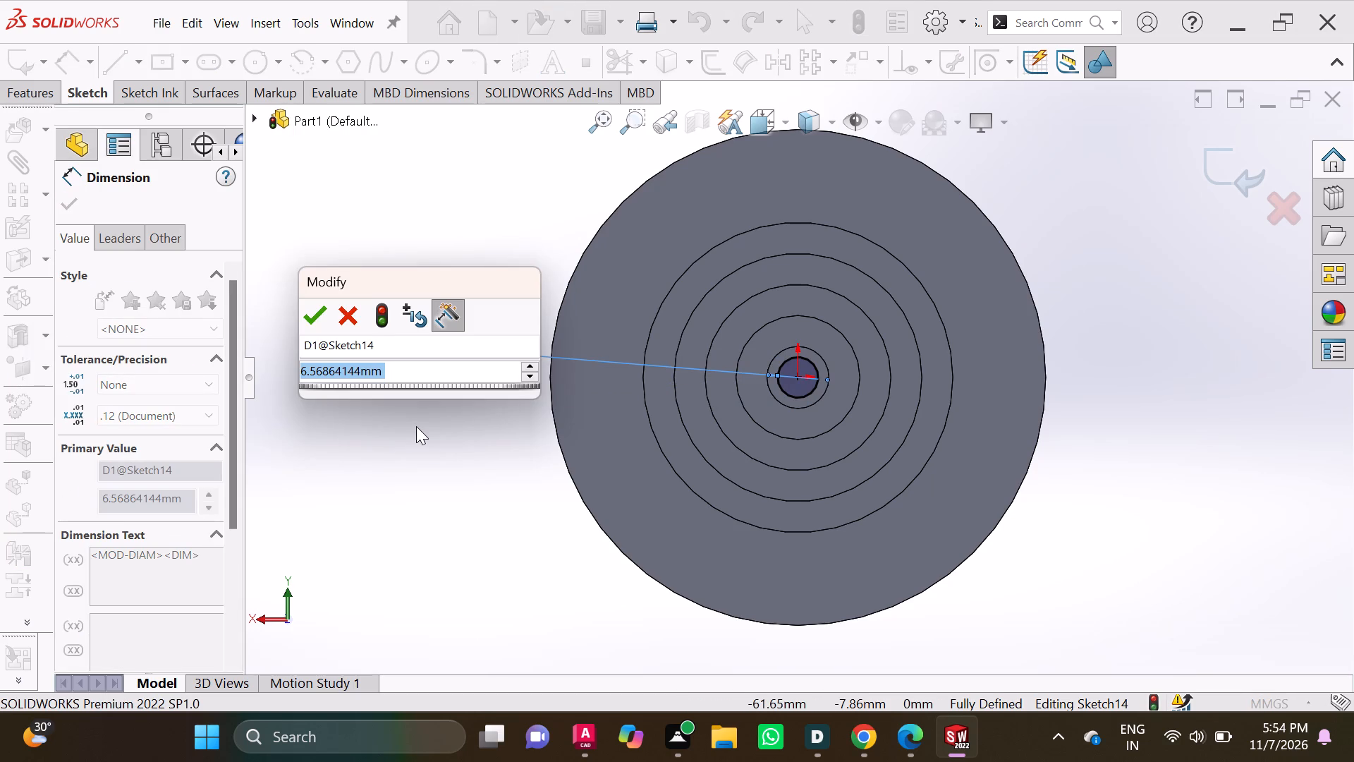
{"action": "key", "text": "5"}
{"action": "key", "text": "Return"}
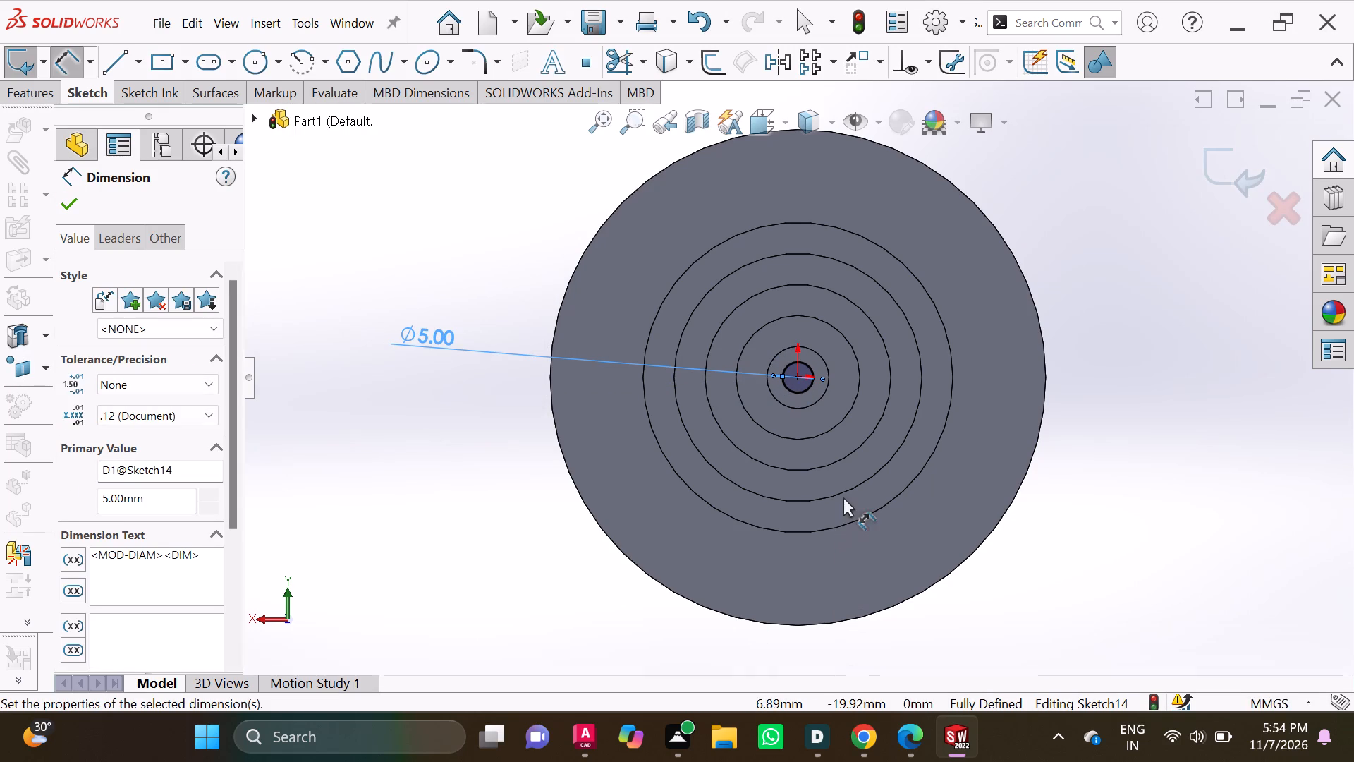
Extrude the 5 mm circle outward from the 10 mm boss's end face as a merged blind boss 20 mm deep.
{"action": "middle_click_drag", "start_coordinate": [838, 497], "coordinate": [752, 495]}
{"action": "scroll", "coordinate": [771, 480], "scroll_direction": "up", "scroll_amount": 1}
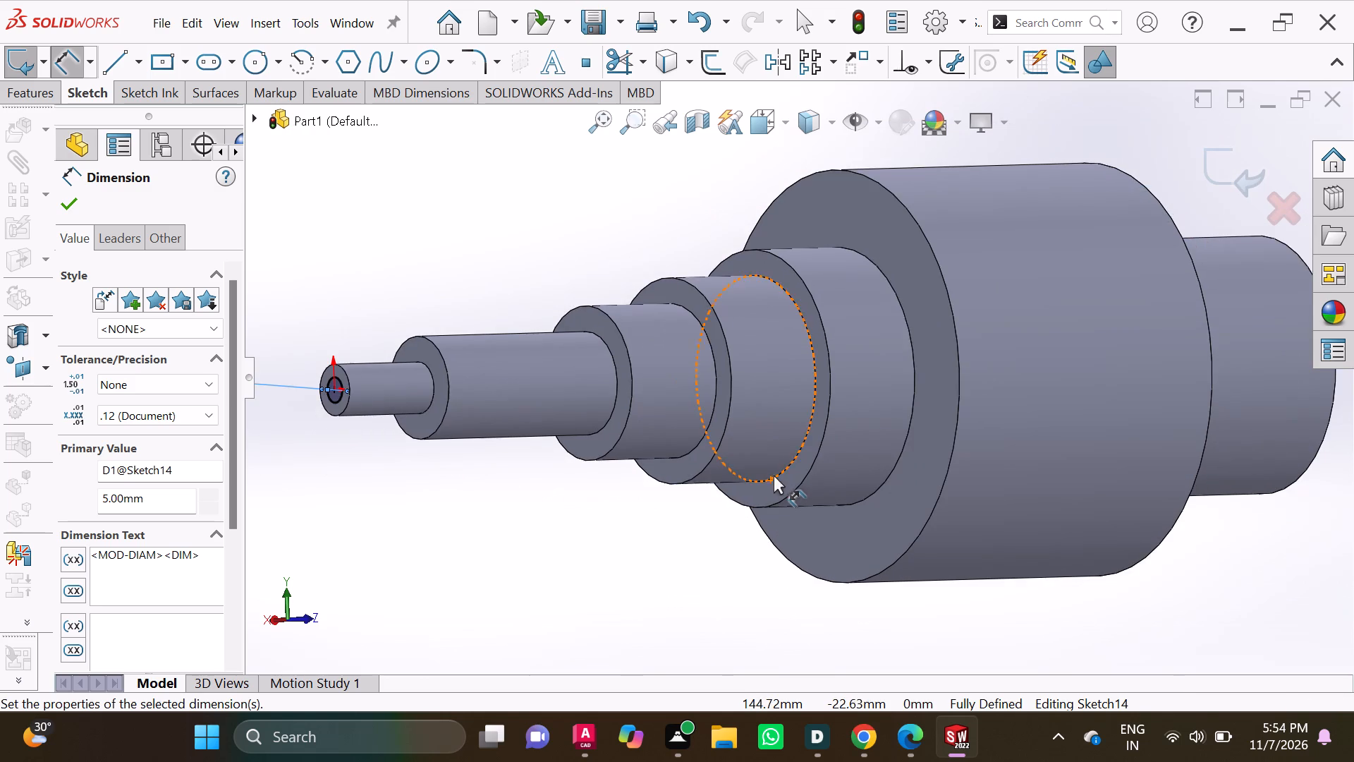
{"action": "scroll", "coordinate": [774, 471], "scroll_direction": "up", "scroll_amount": 1}
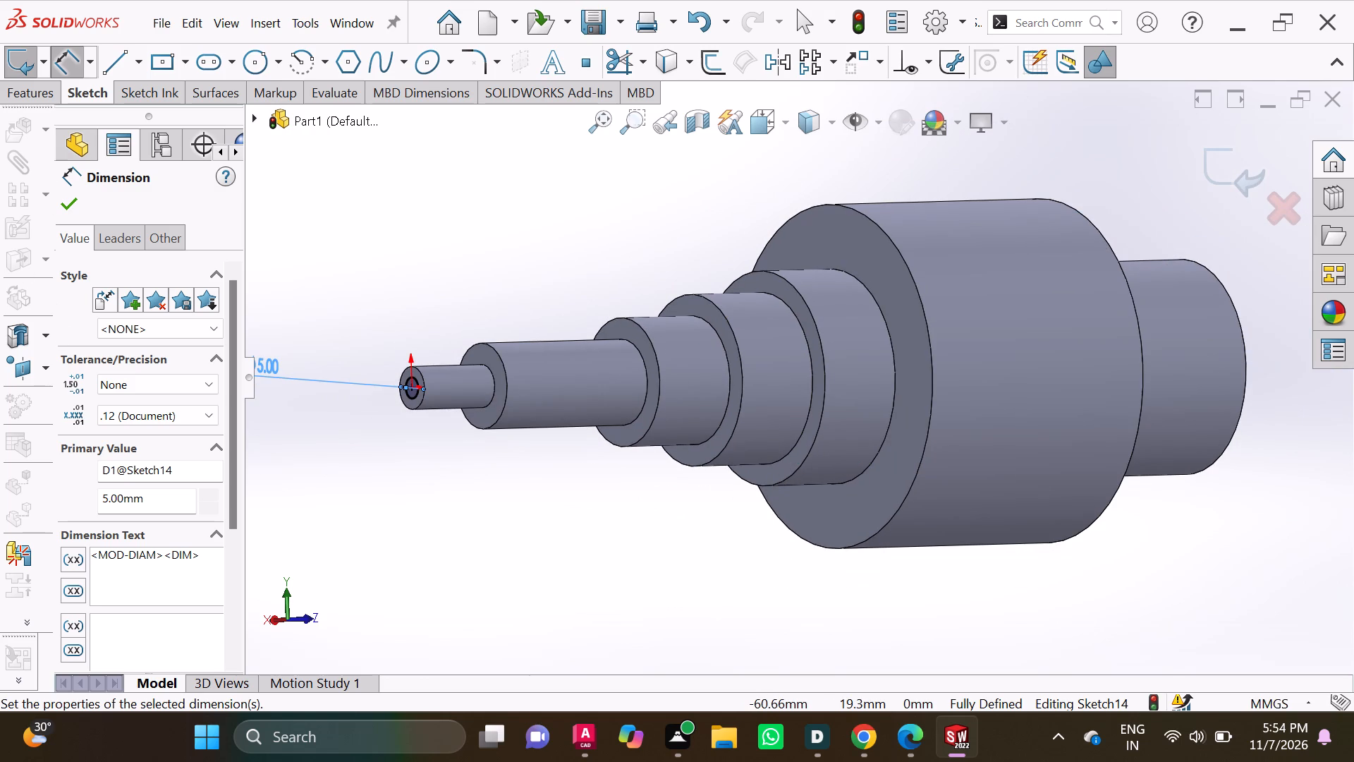
{"action": "left_click", "coordinate": [30, 92]}
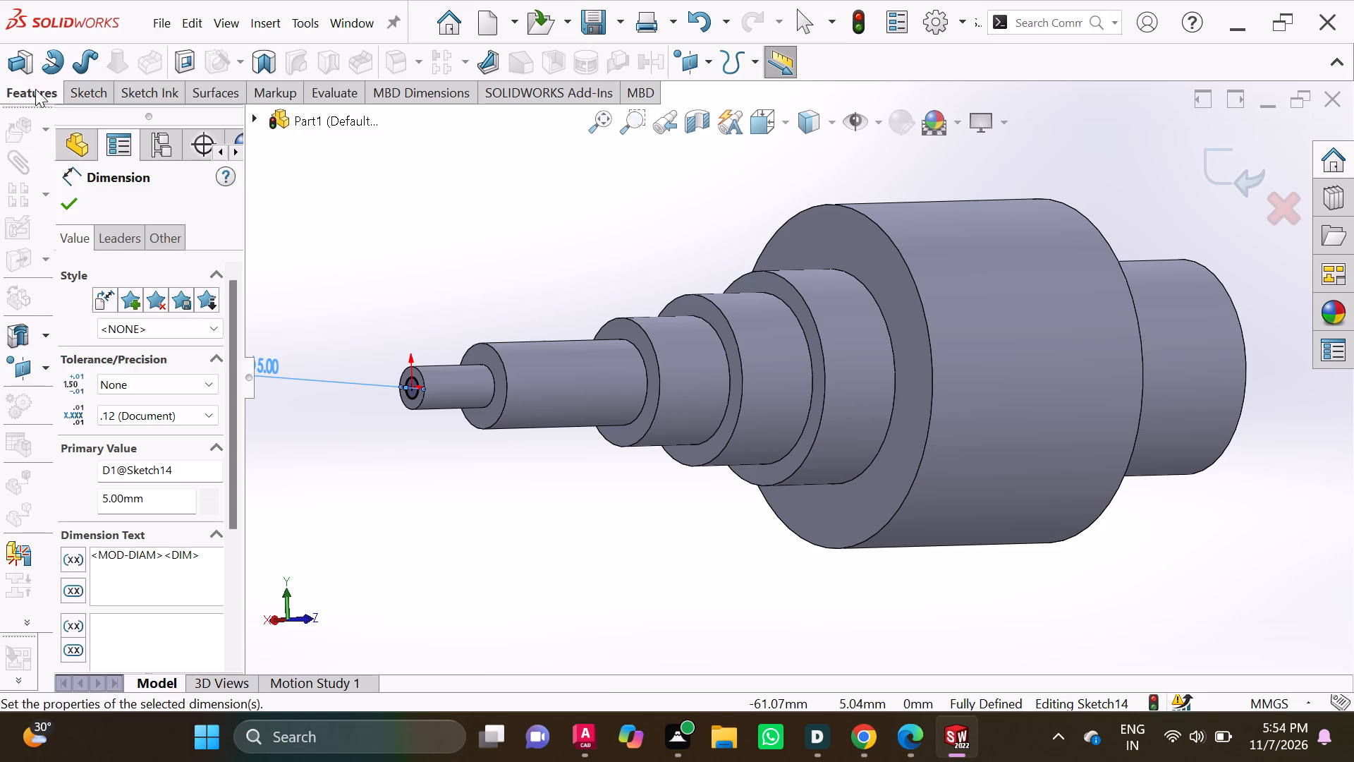
{"action": "left_click", "coordinate": [23, 62]}
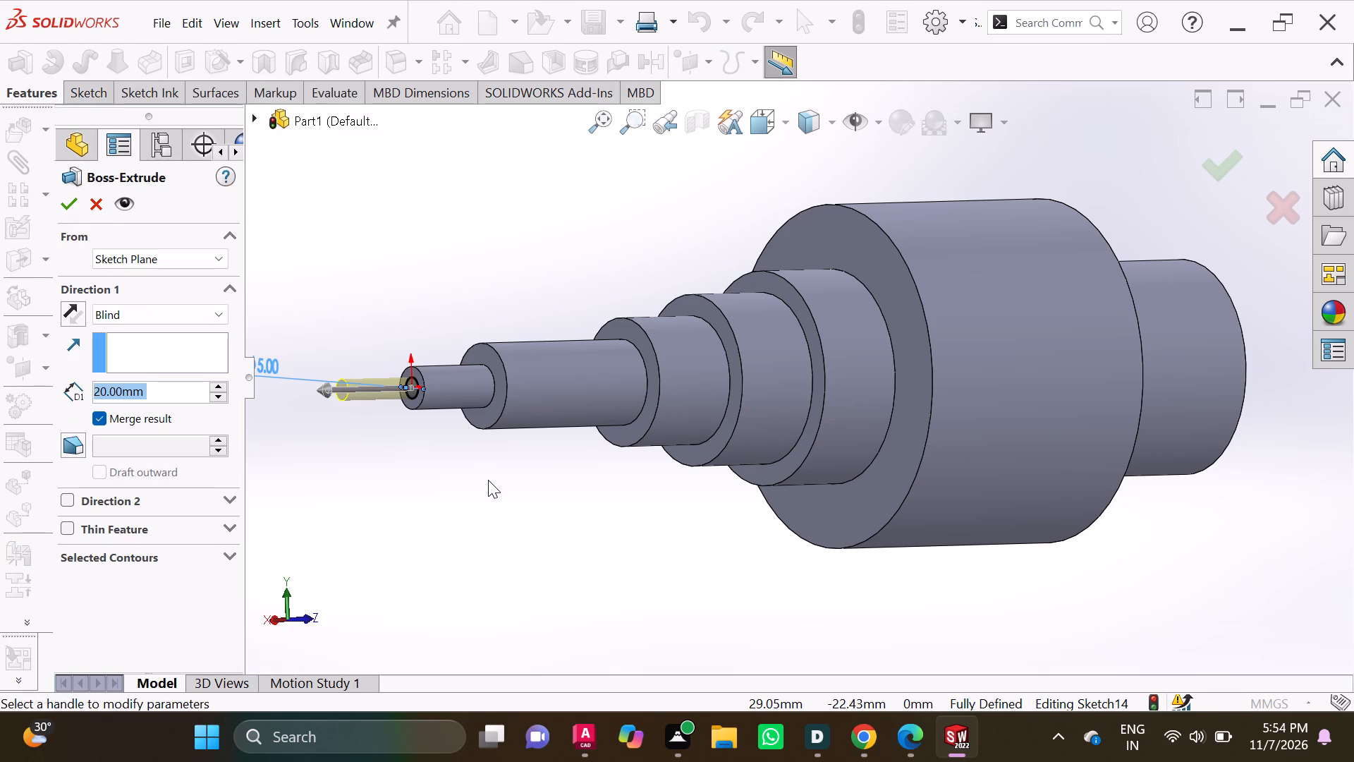
{"action": "left_click", "coordinate": [73, 202]}
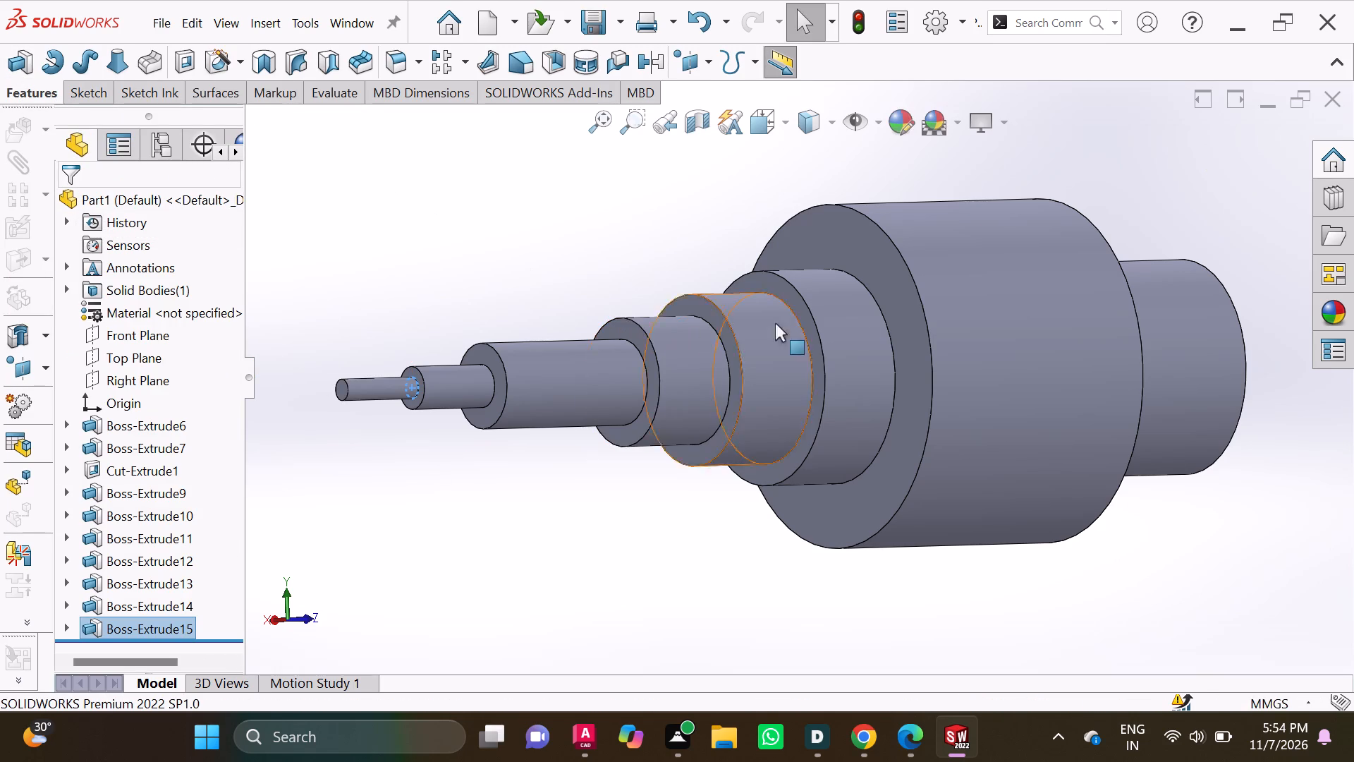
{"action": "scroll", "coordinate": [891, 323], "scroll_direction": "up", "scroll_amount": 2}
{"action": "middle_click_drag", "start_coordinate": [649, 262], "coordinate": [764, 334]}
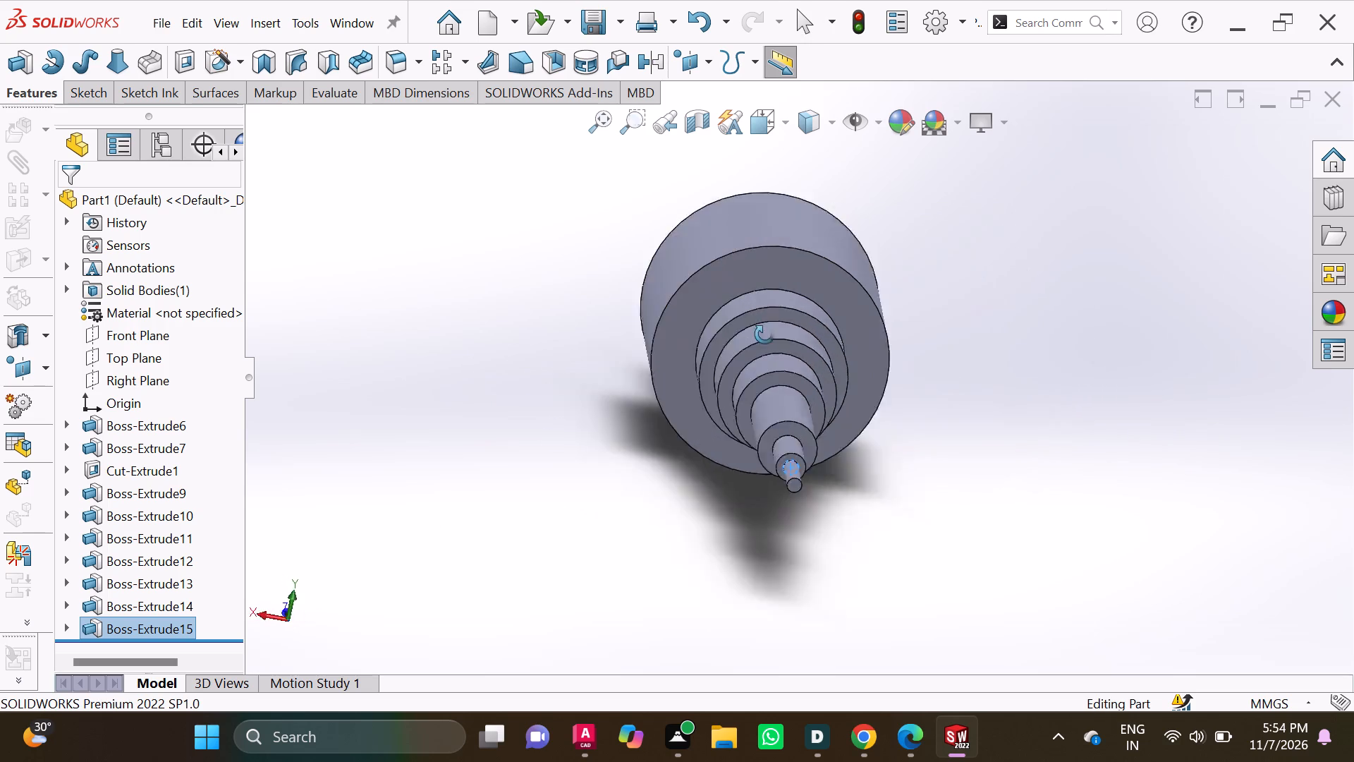
Inspect the completed stepped shaft from several angles, including the bored front boss and the successive back steps.
{"action": "middle_click_drag", "start_coordinate": [764, 334], "coordinate": [852, 384]}
{"action": "middle_click_drag", "start_coordinate": [439, 144], "coordinate": [477, 360]}
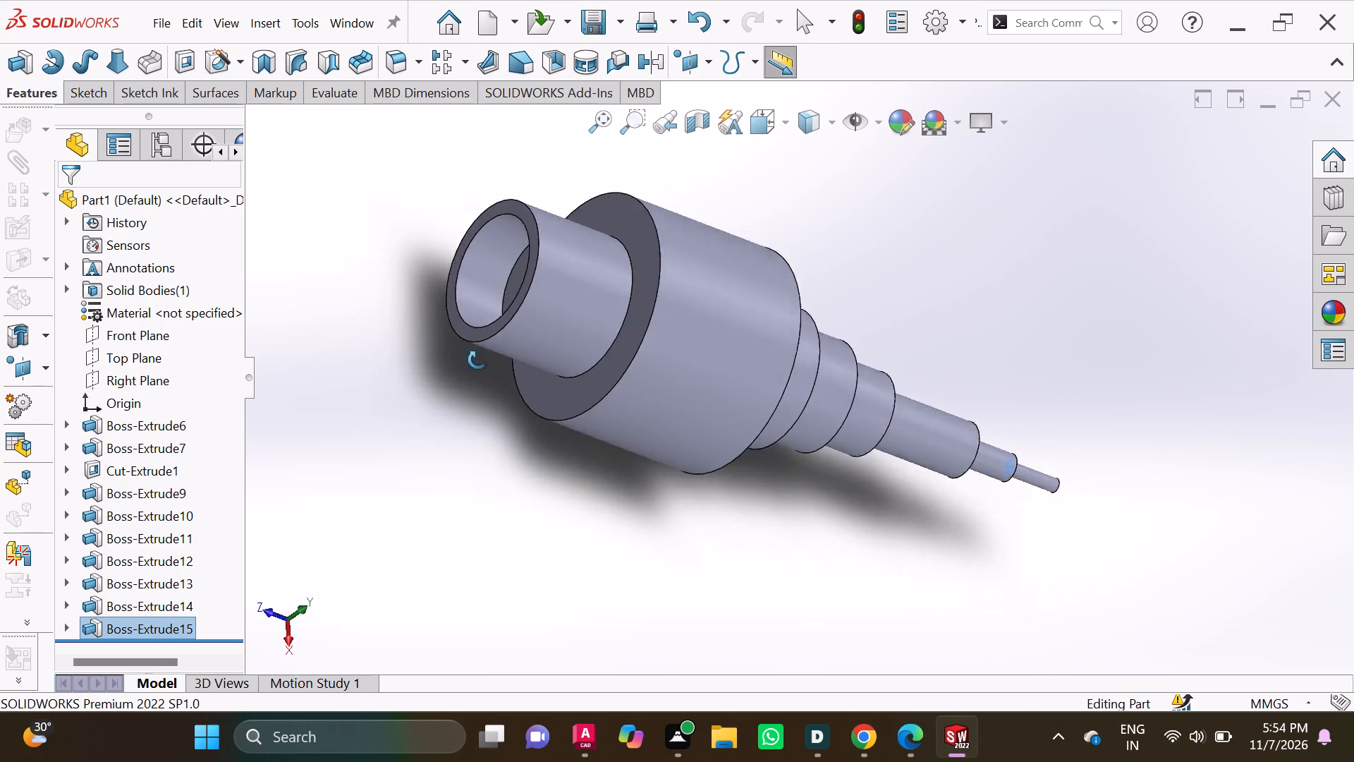
{"action": "middle_click_drag", "start_coordinate": [477, 360], "coordinate": [492, 404]}
{"action": "middle_click_drag", "start_coordinate": [492, 411], "coordinate": [471, 476]}
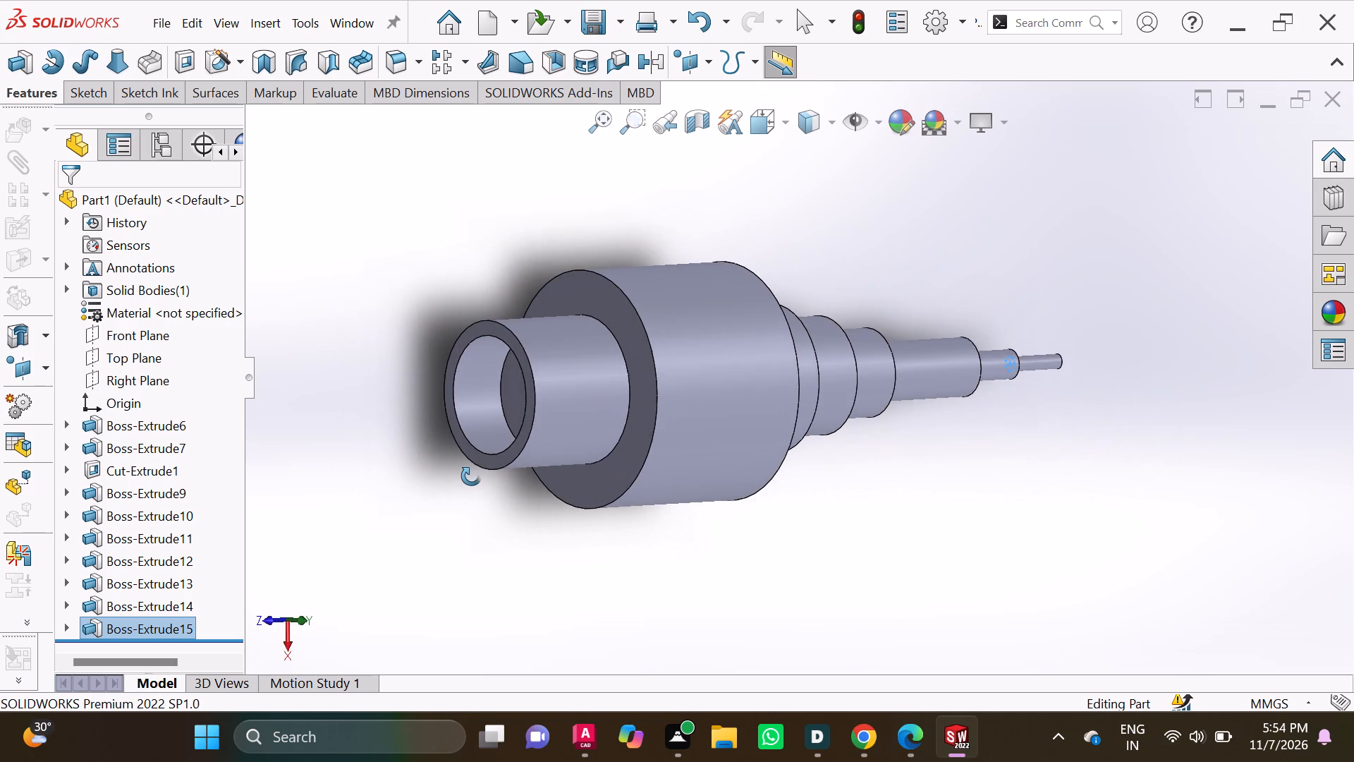
{"action": "middle_click_drag", "start_coordinate": [471, 476], "coordinate": [477, 492]}
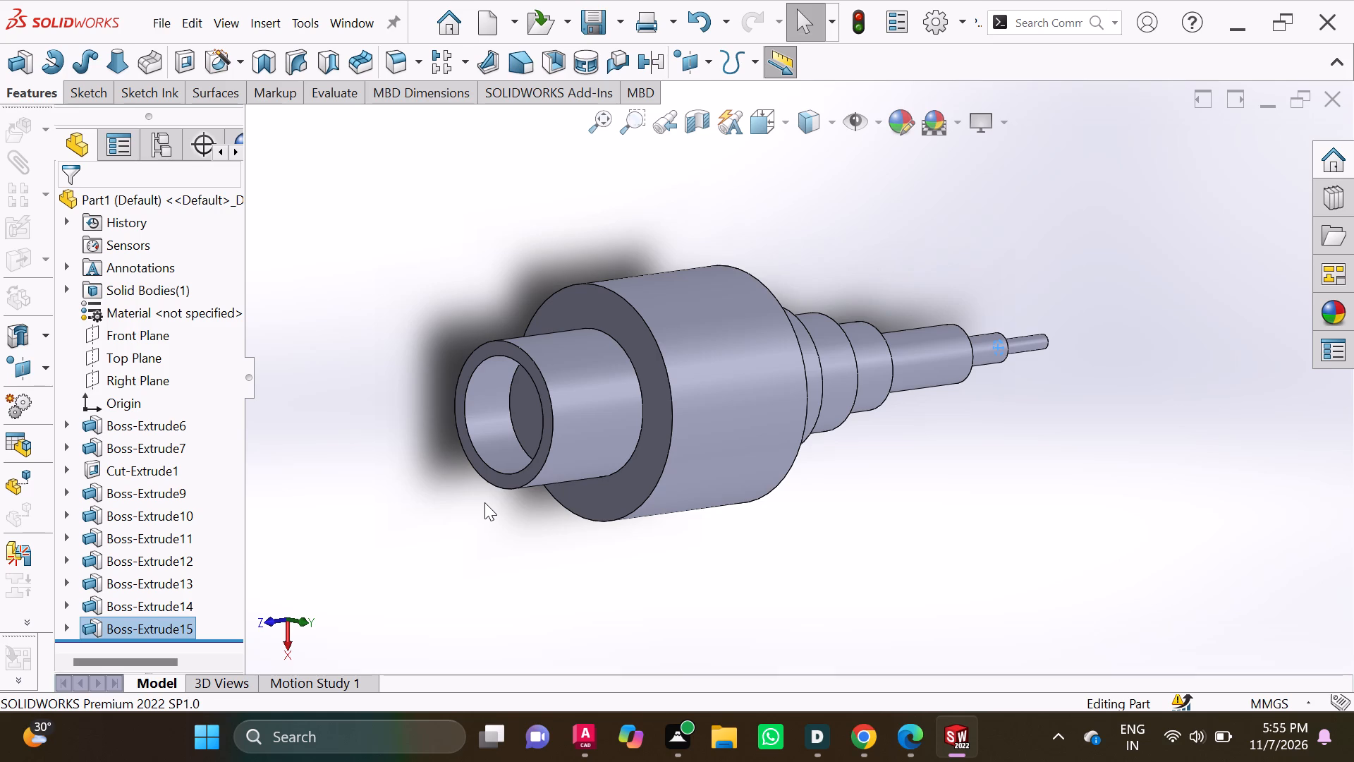
{"action": "middle_click_drag", "start_coordinate": [728, 375], "coordinate": [642, 353]}
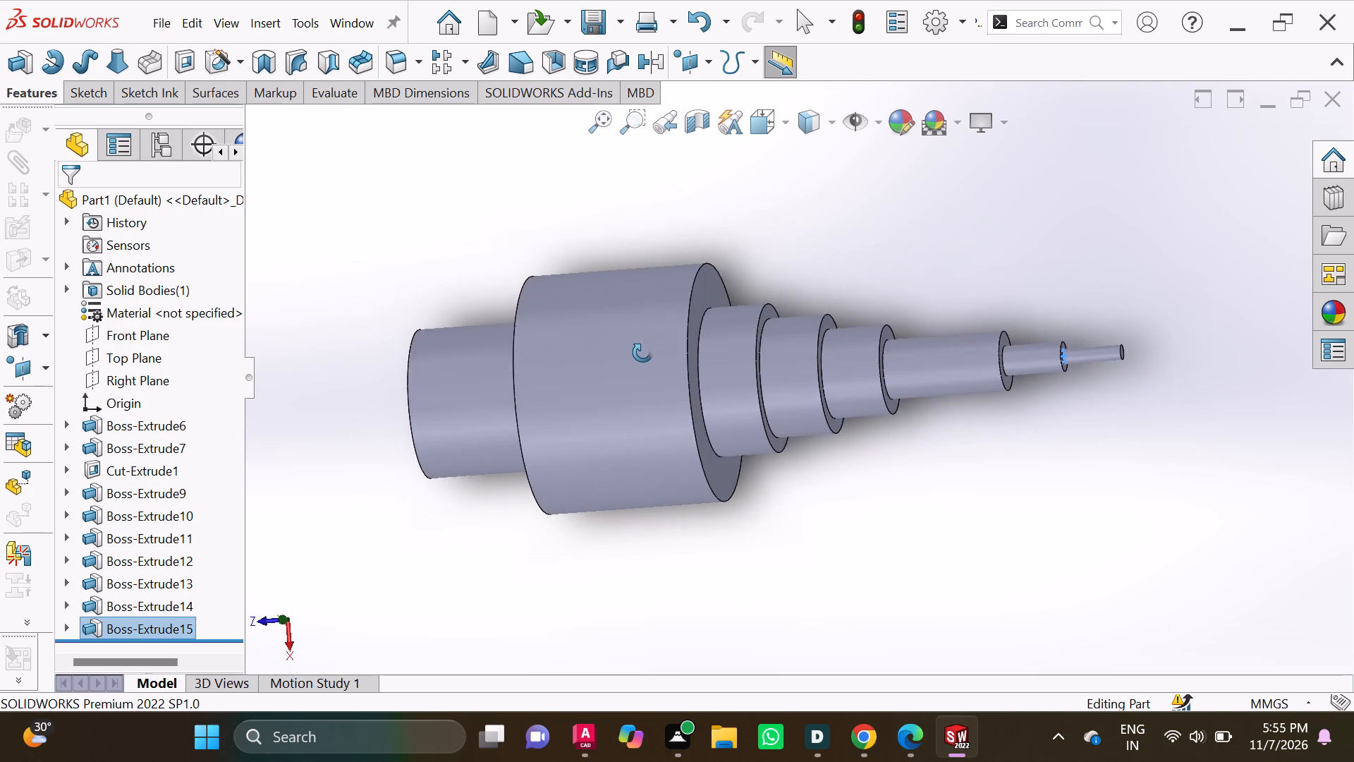
{"action": "middle_click_drag", "start_coordinate": [642, 353], "coordinate": [642, 354]}
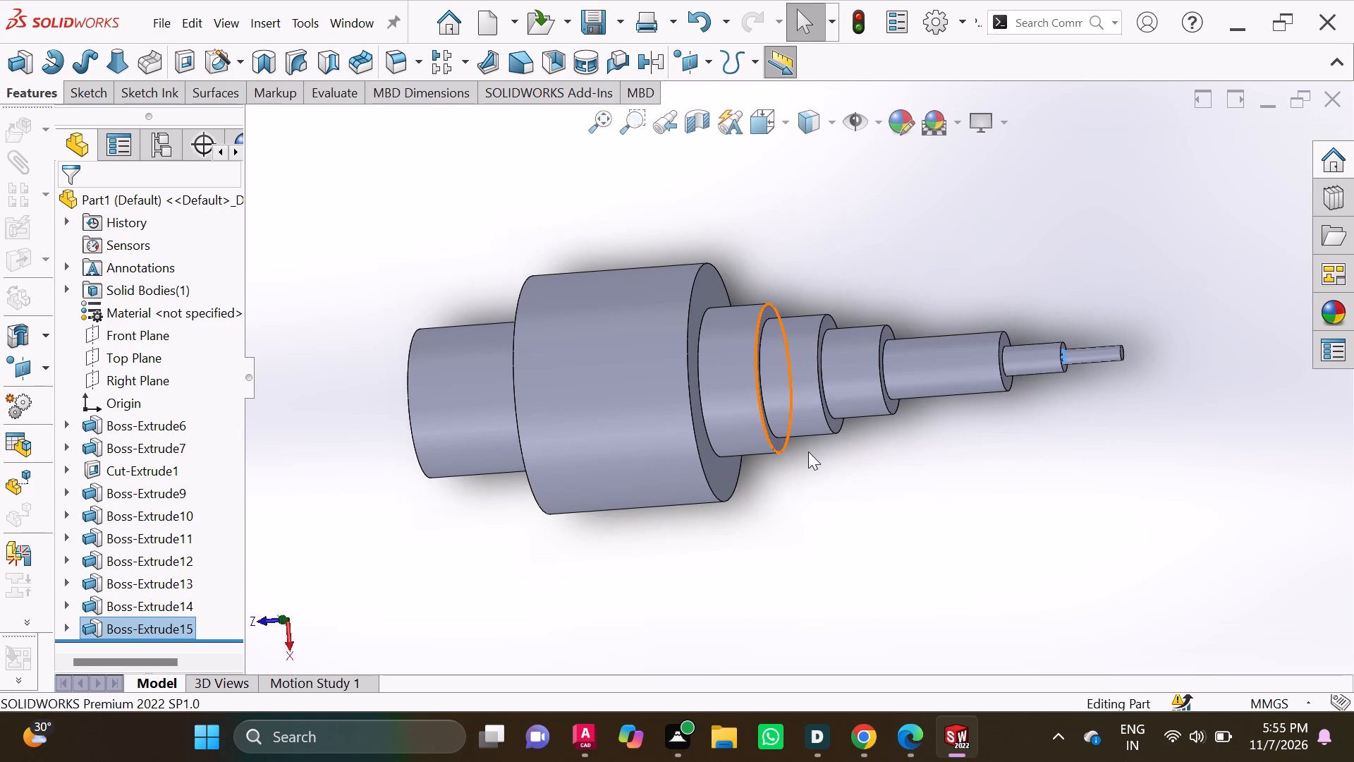
{"action": "middle_click_drag", "start_coordinate": [706, 424], "coordinate": [865, 597]}
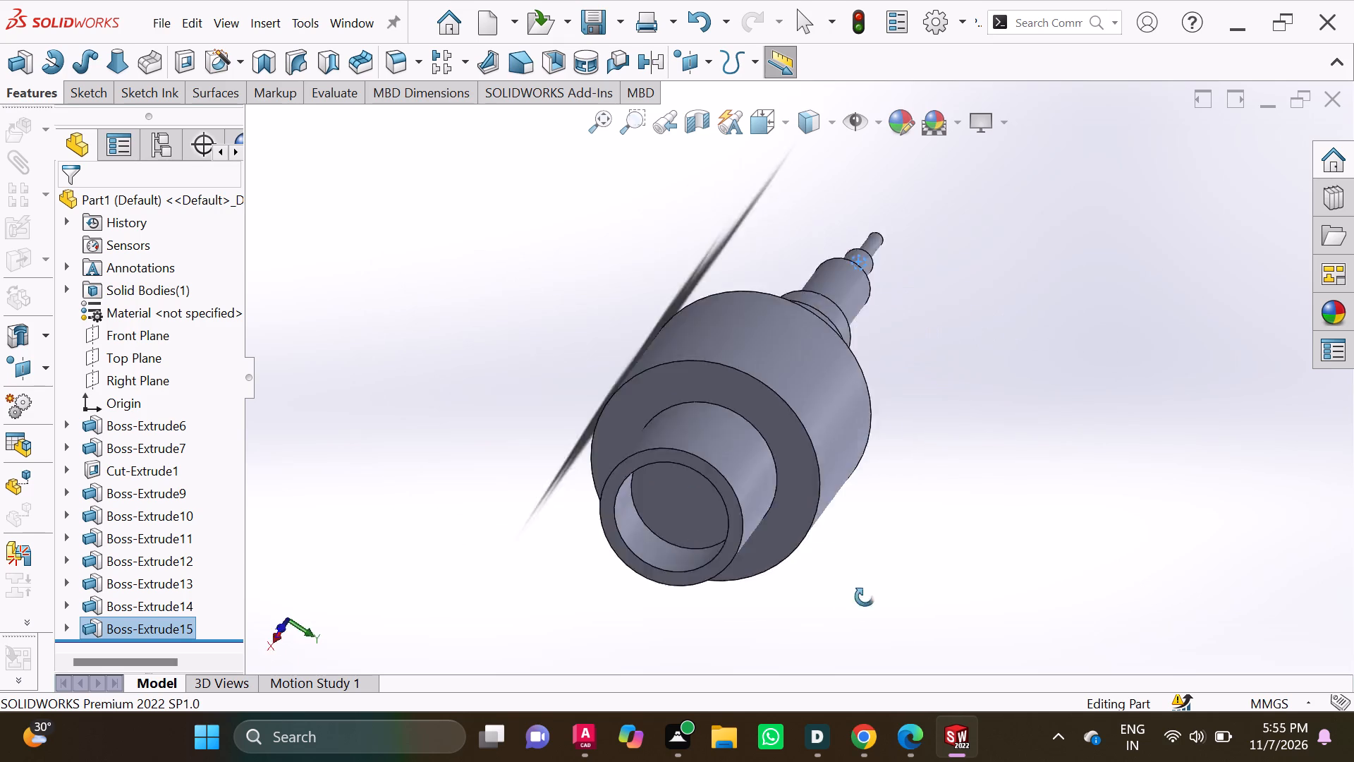
{"action": "middle_click_drag", "start_coordinate": [865, 597], "coordinate": [796, 615]}
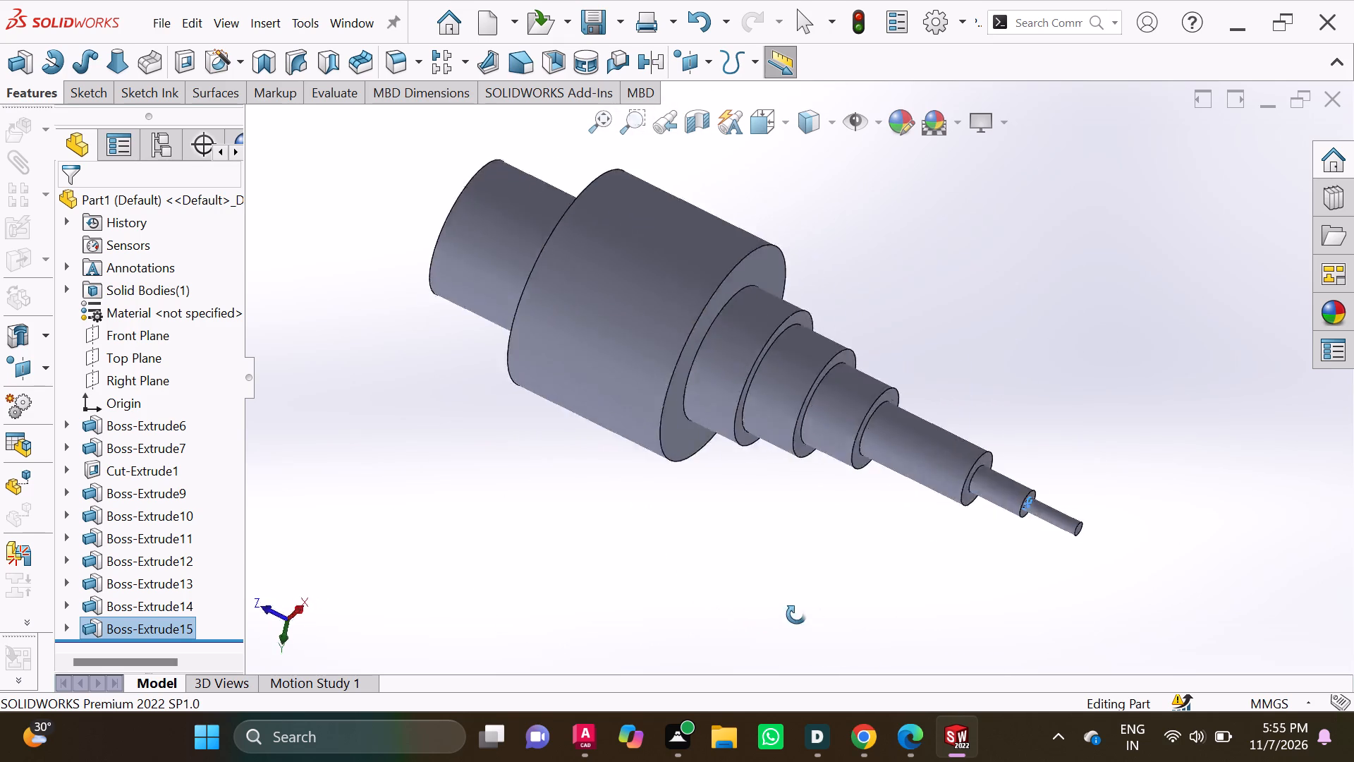
{"action": "middle_click_drag", "start_coordinate": [796, 615], "coordinate": [1015, 352]}
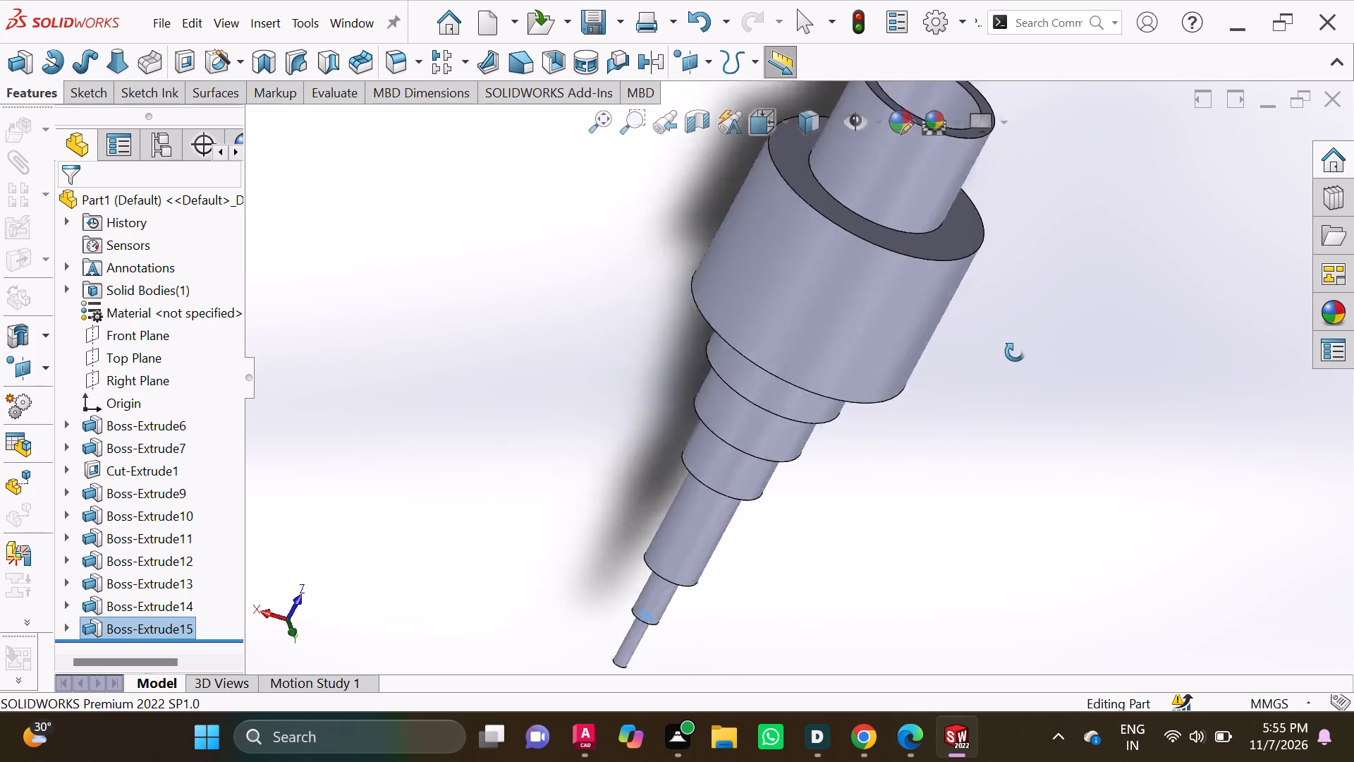
{"action": "middle_click_drag", "start_coordinate": [1015, 352], "coordinate": [1114, 511]}
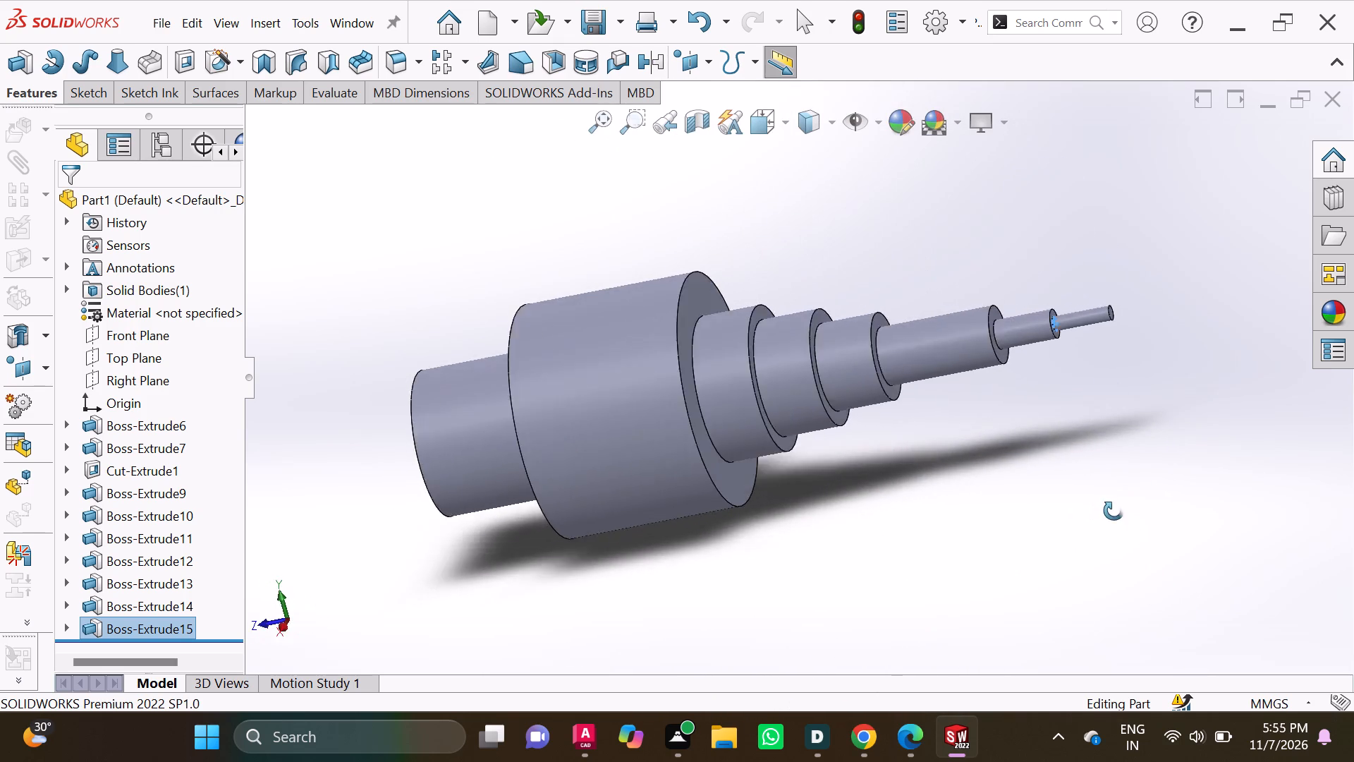
{"action": "middle_click_drag", "start_coordinate": [1114, 511], "coordinate": [1017, 376]}
{"action": "middle_click_drag", "start_coordinate": [1017, 376], "coordinate": [1068, 509]}
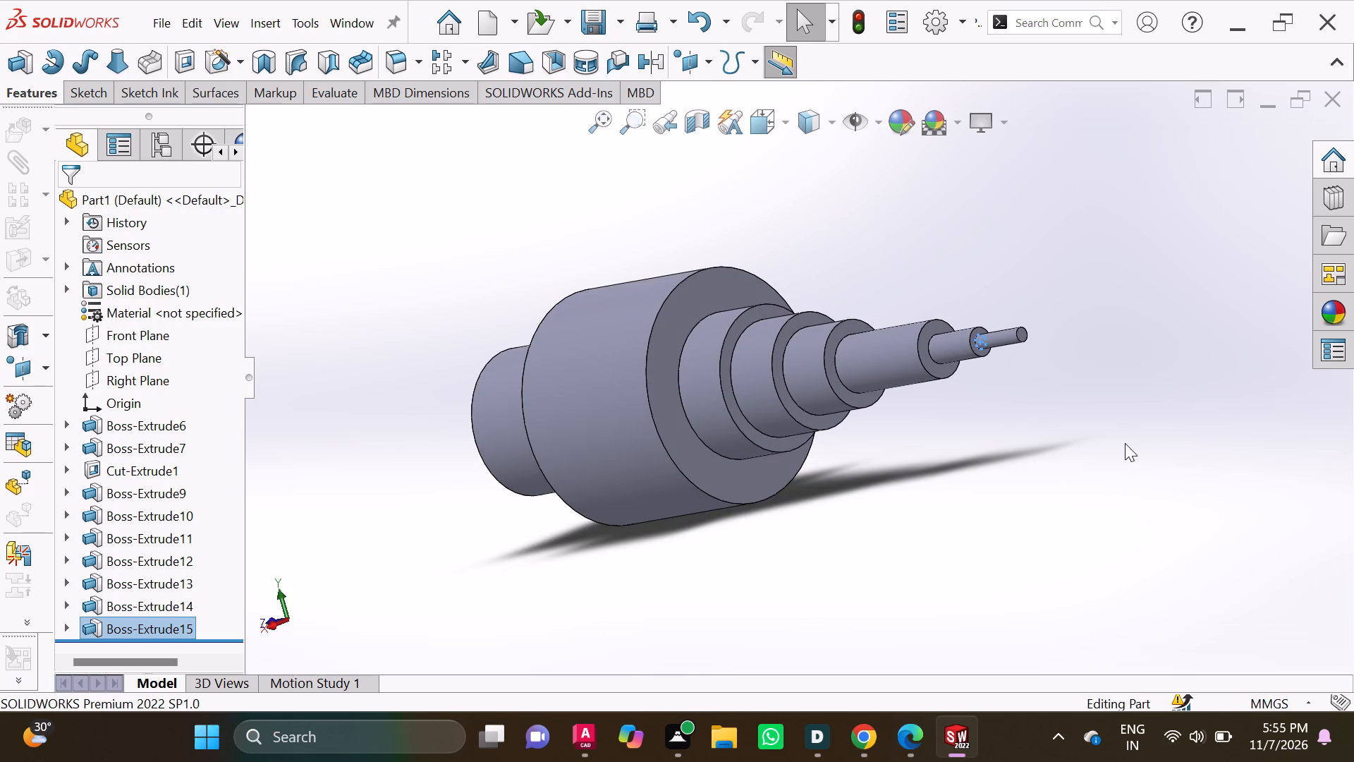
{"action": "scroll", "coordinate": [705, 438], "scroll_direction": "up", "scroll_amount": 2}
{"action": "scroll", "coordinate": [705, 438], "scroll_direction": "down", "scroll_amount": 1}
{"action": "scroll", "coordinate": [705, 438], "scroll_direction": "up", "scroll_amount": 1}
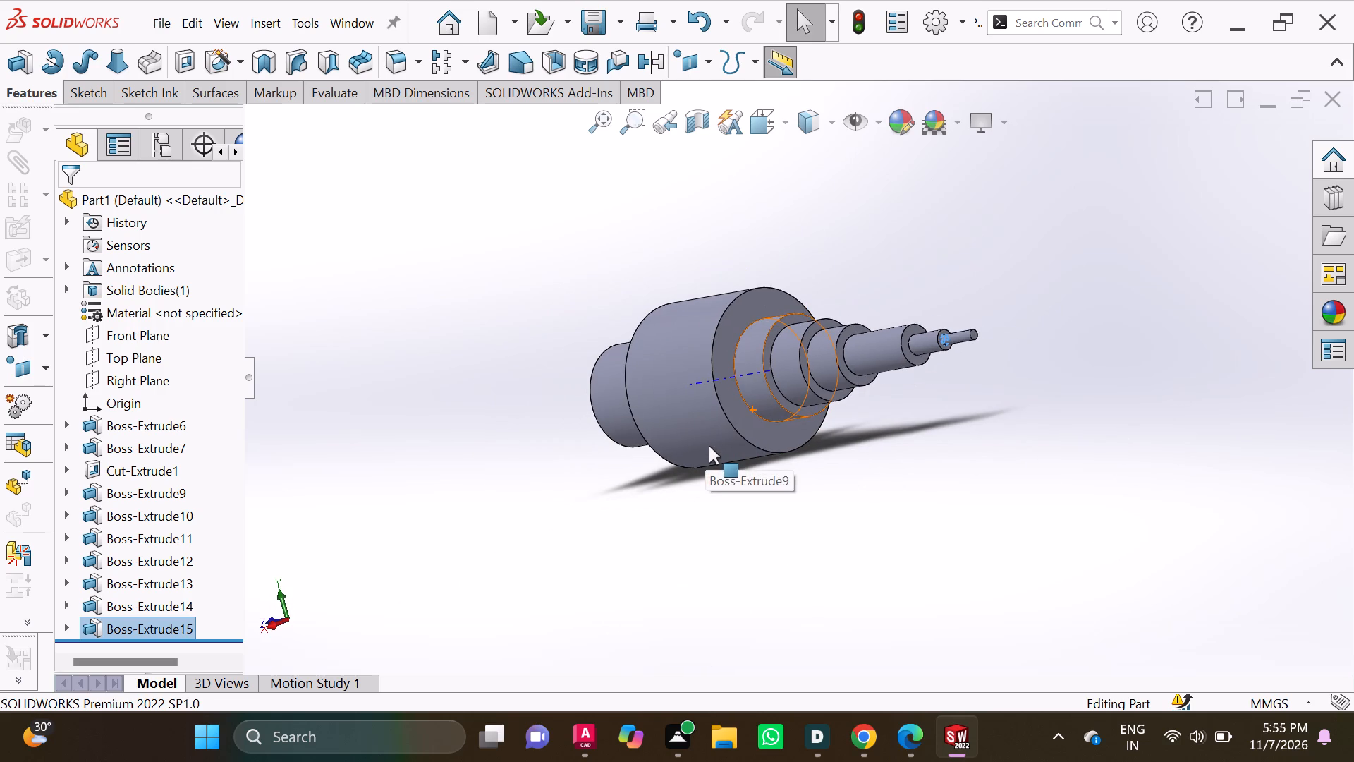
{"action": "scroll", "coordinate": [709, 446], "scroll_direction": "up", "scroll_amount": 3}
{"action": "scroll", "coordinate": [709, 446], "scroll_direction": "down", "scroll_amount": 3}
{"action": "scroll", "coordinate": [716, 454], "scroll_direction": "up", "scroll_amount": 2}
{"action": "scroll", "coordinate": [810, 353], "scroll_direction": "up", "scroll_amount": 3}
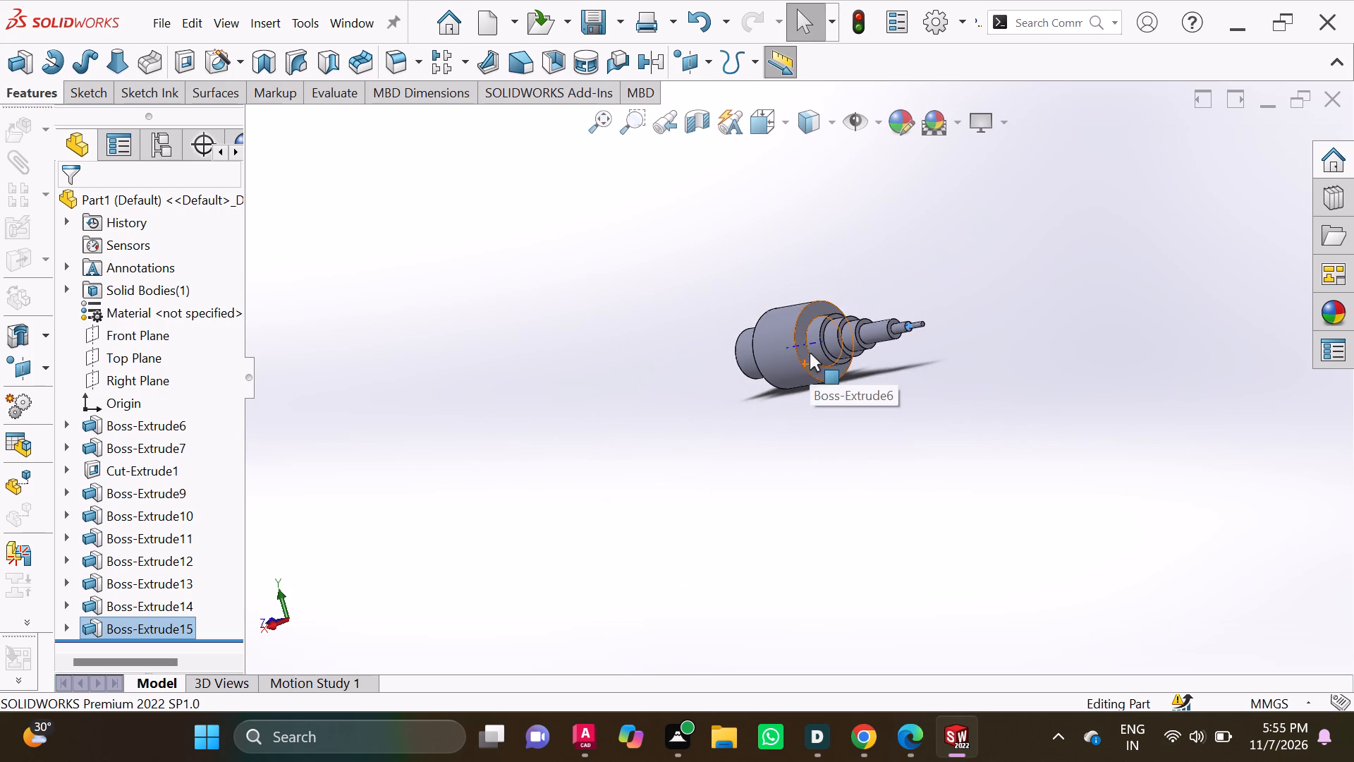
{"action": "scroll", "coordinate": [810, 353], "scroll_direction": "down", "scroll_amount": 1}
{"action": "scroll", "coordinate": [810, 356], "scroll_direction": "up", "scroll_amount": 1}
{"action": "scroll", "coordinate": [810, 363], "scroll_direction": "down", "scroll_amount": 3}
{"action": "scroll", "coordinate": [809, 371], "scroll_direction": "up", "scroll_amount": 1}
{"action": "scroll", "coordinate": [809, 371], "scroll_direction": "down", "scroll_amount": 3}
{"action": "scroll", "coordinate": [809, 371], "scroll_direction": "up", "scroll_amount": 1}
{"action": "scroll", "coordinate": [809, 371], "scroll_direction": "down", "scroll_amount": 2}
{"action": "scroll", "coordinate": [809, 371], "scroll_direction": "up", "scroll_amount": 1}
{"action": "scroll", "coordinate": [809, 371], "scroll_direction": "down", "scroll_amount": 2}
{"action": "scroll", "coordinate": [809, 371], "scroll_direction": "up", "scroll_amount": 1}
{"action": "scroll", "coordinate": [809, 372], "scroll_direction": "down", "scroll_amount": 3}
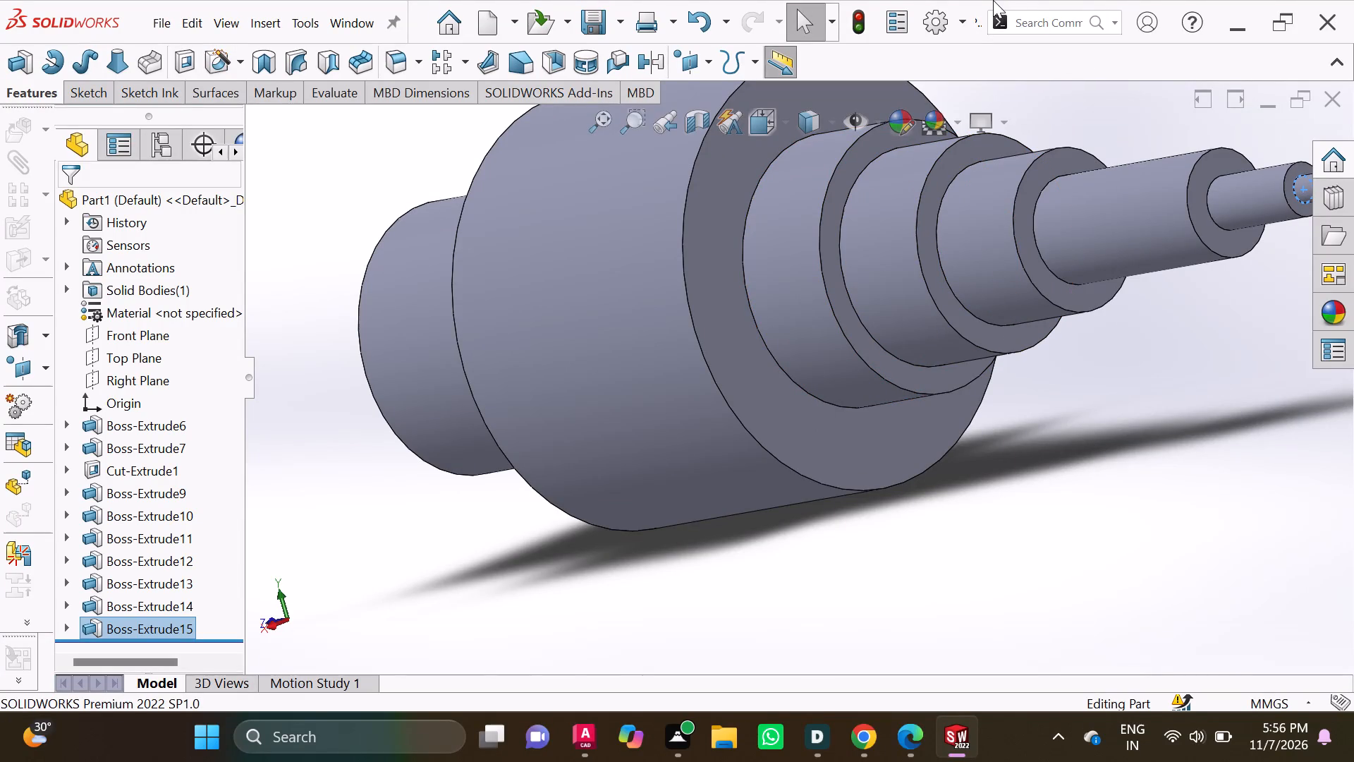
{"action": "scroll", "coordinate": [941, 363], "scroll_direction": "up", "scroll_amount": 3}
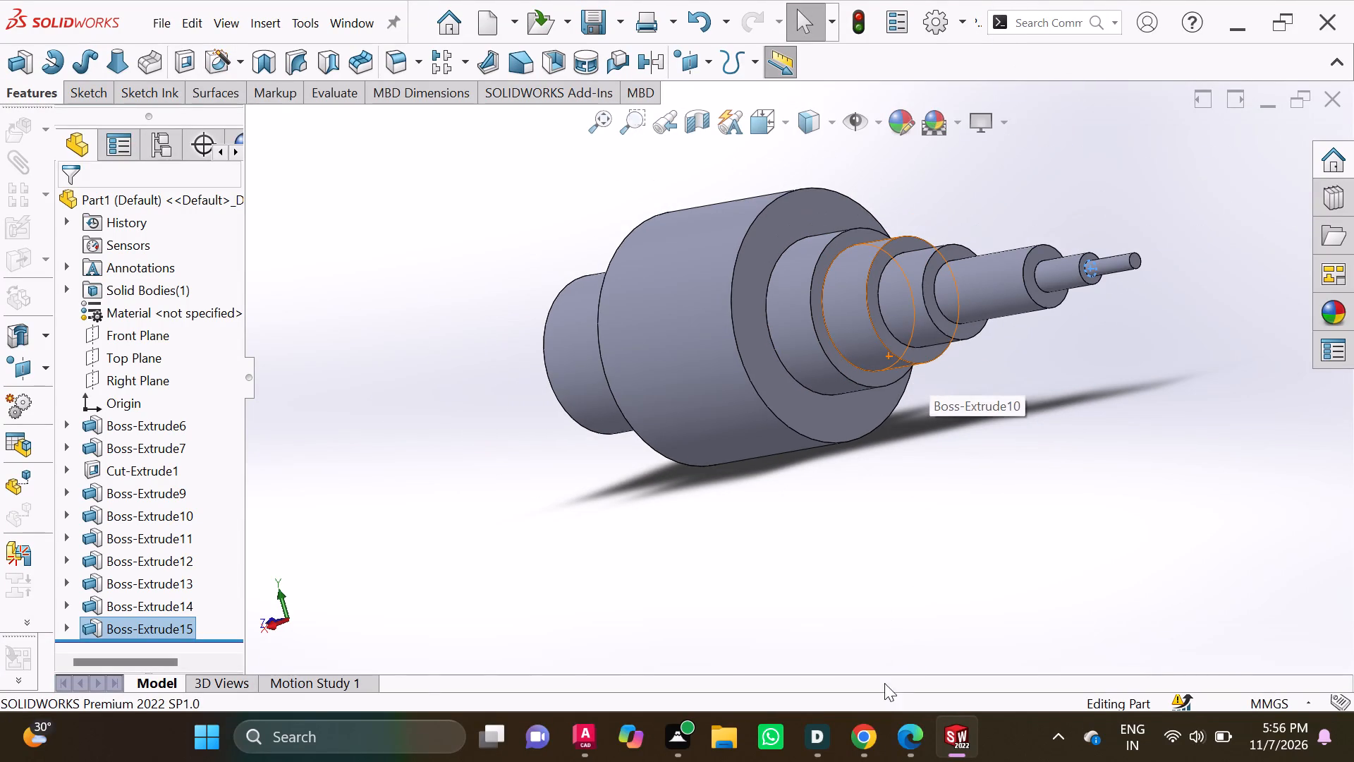
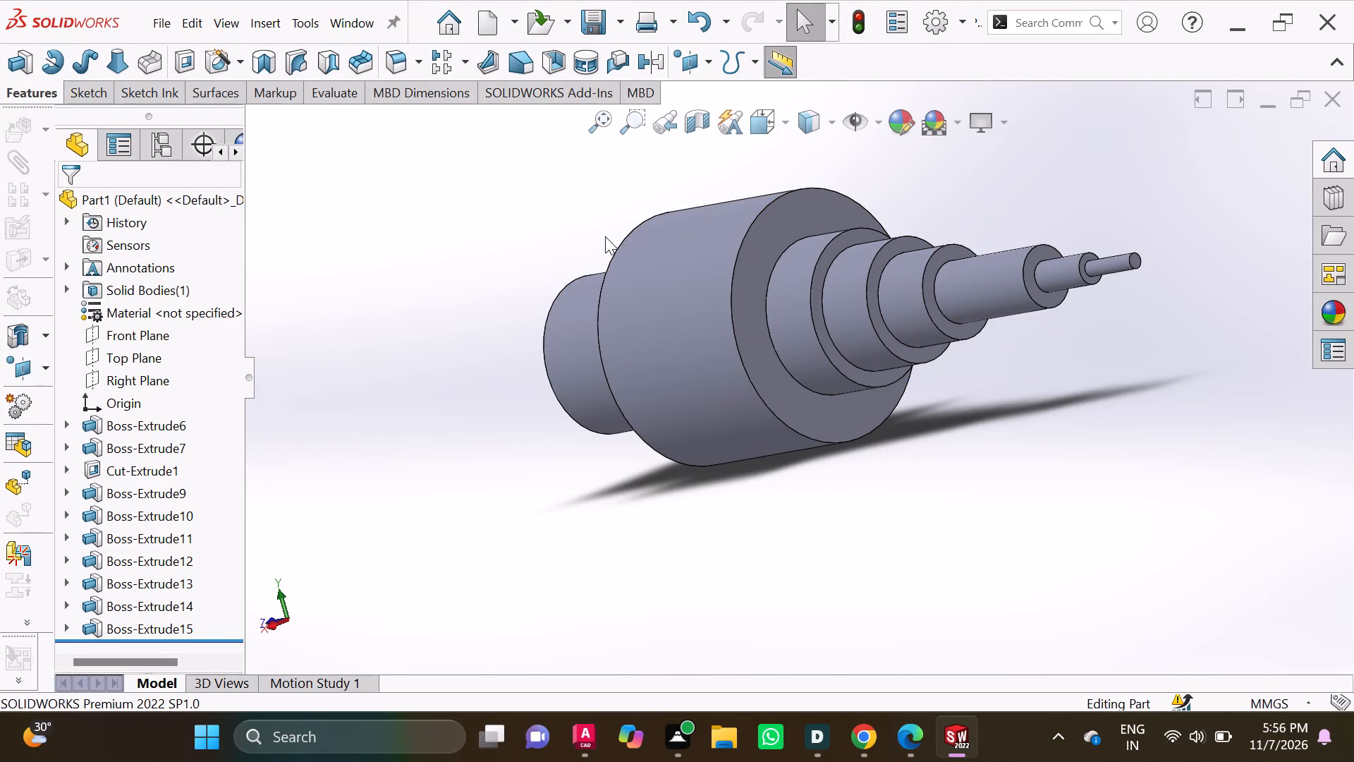
Examine the finished stepped shaft from all sides, including the hollow end and the successively smaller cylindrical sections.
{"action": "middle_click_drag", "start_coordinate": [631, 213], "coordinate": [752, 306]}
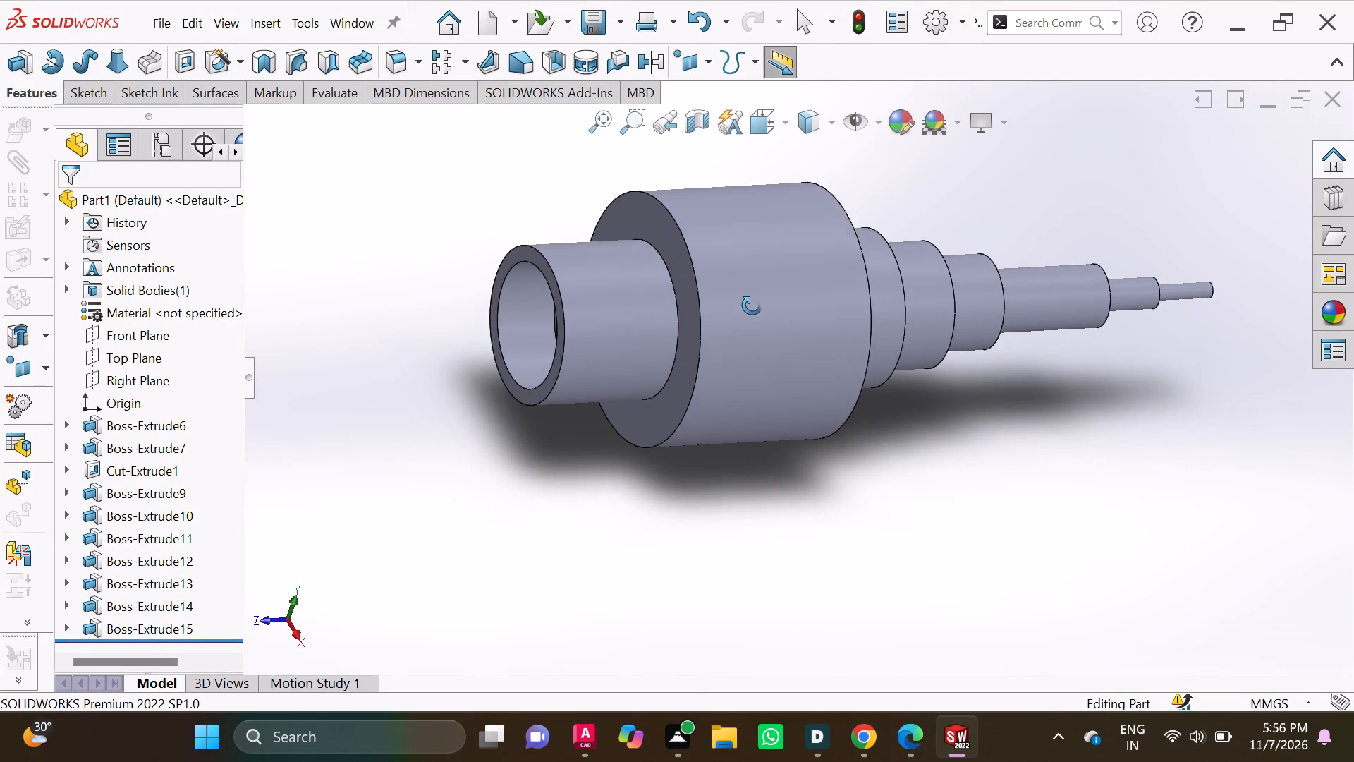
{"action": "middle_click_drag", "start_coordinate": [752, 306], "coordinate": [754, 309]}
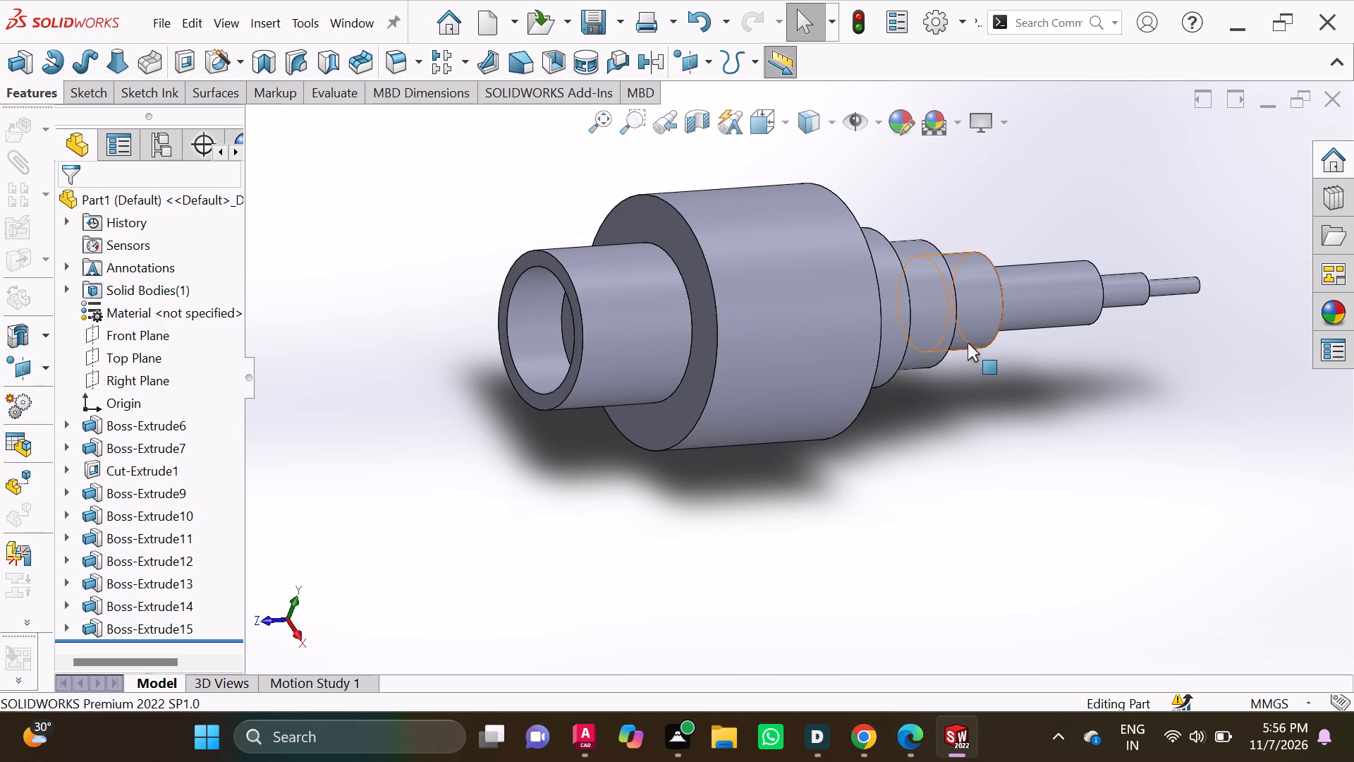
{"action": "middle_click_drag", "start_coordinate": [970, 351], "coordinate": [925, 313]}
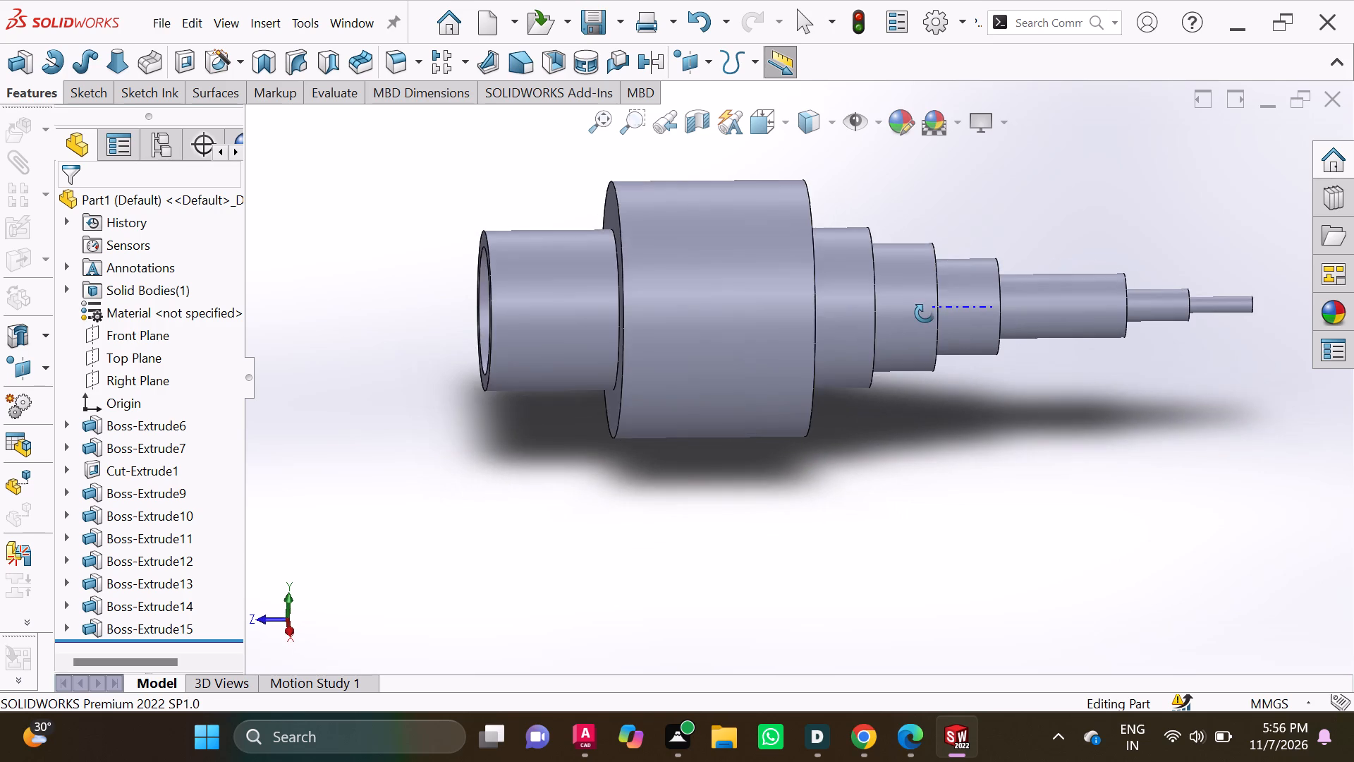
{"action": "middle_click_drag", "start_coordinate": [925, 313], "coordinate": [932, 327]}
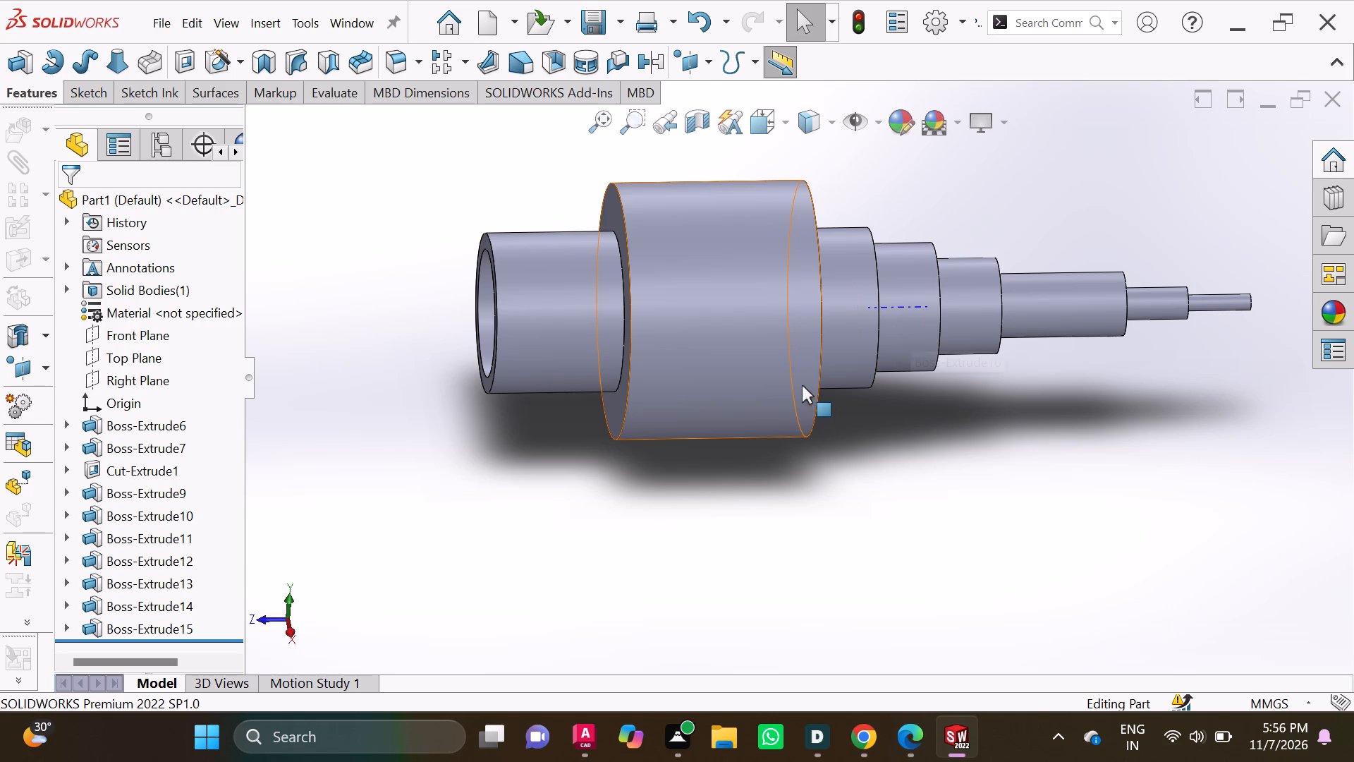
{"action": "middle_click_drag", "start_coordinate": [634, 310], "coordinate": [726, 562]}
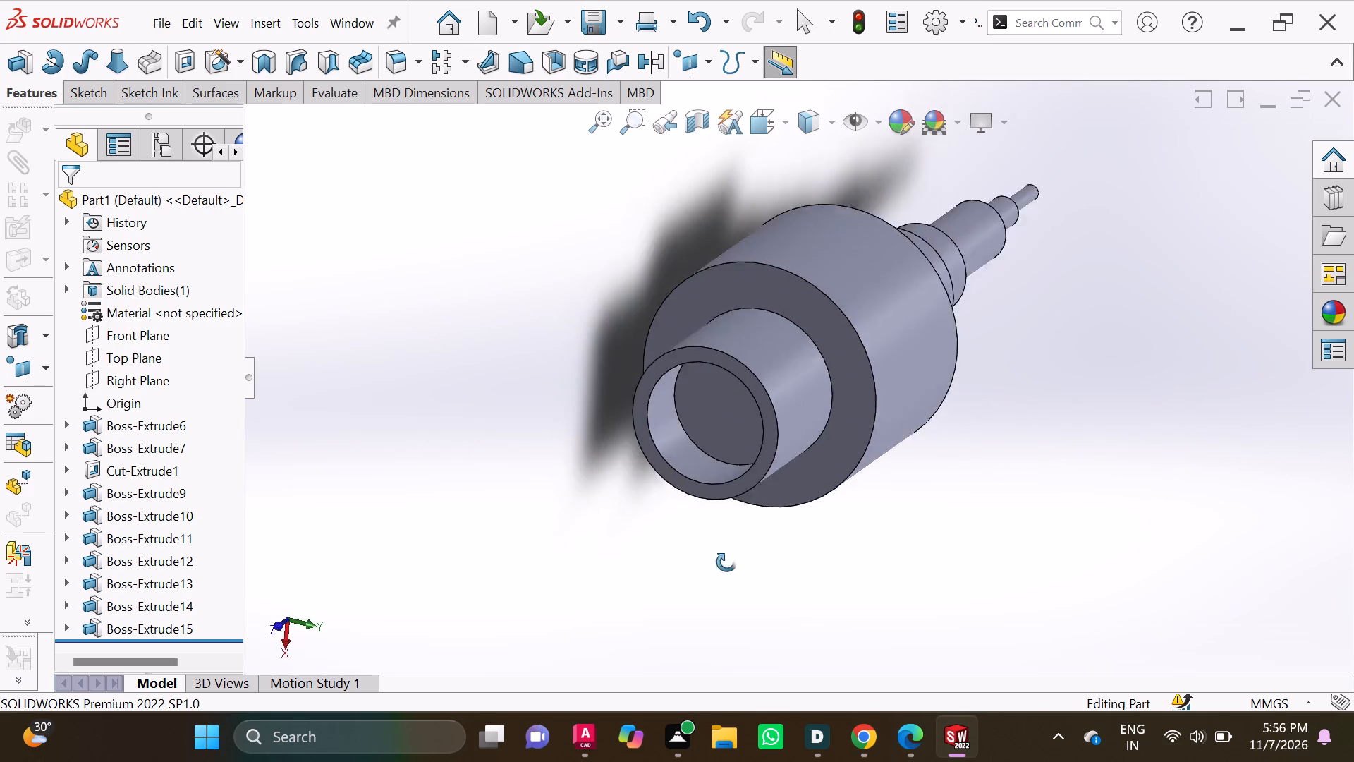
{"action": "middle_click_drag", "start_coordinate": [726, 562], "coordinate": [556, 469]}
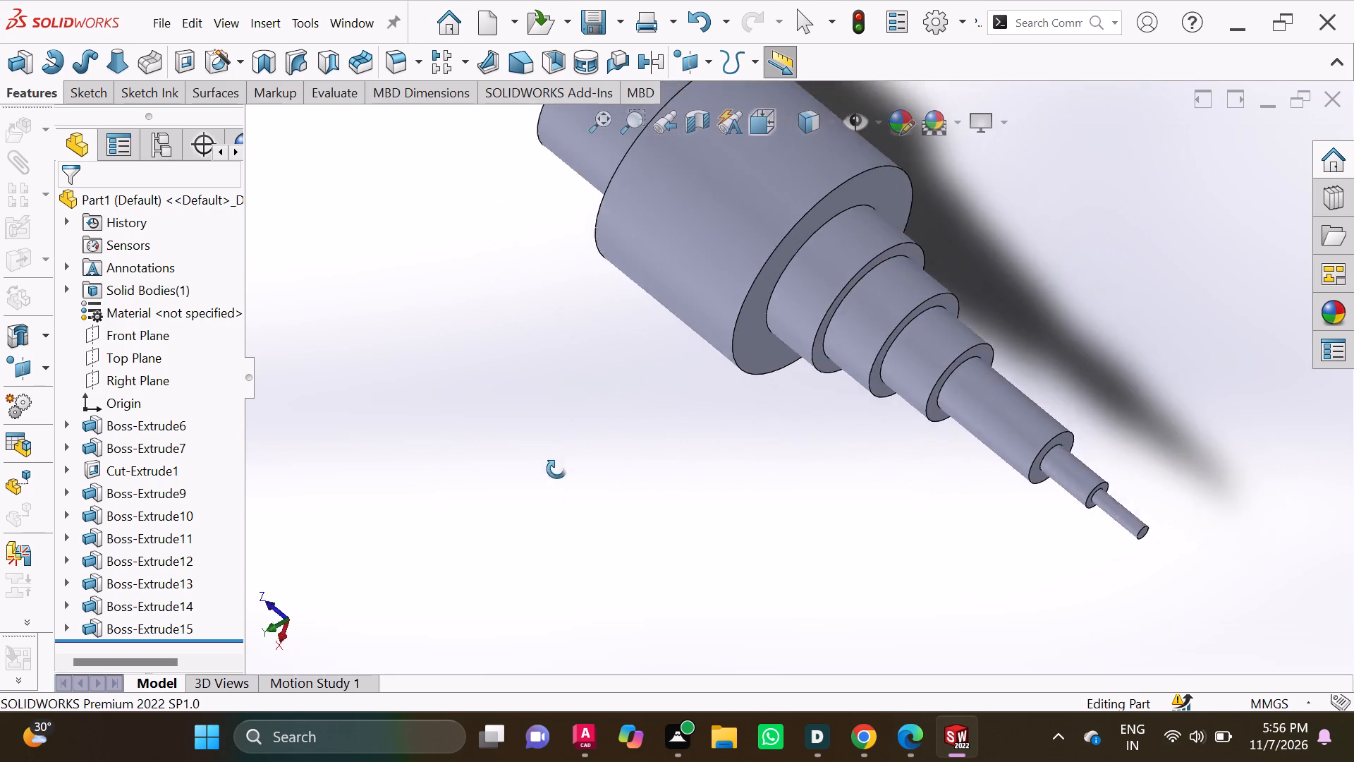
{"action": "middle_click_drag", "start_coordinate": [556, 469], "coordinate": [712, 222]}
{"action": "middle_click_drag", "start_coordinate": [716, 222], "coordinate": [664, 432]}
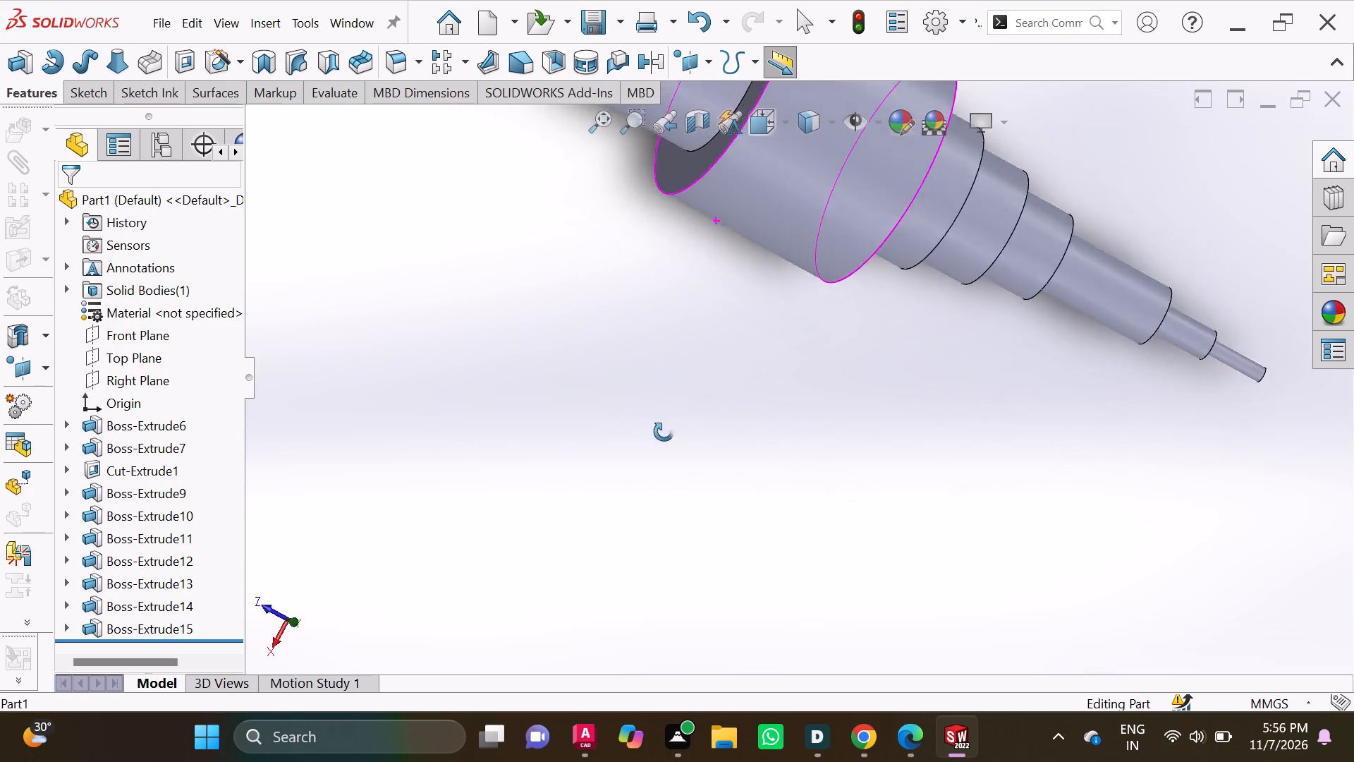
{"action": "middle_click_drag", "start_coordinate": [664, 432], "coordinate": [939, 571]}
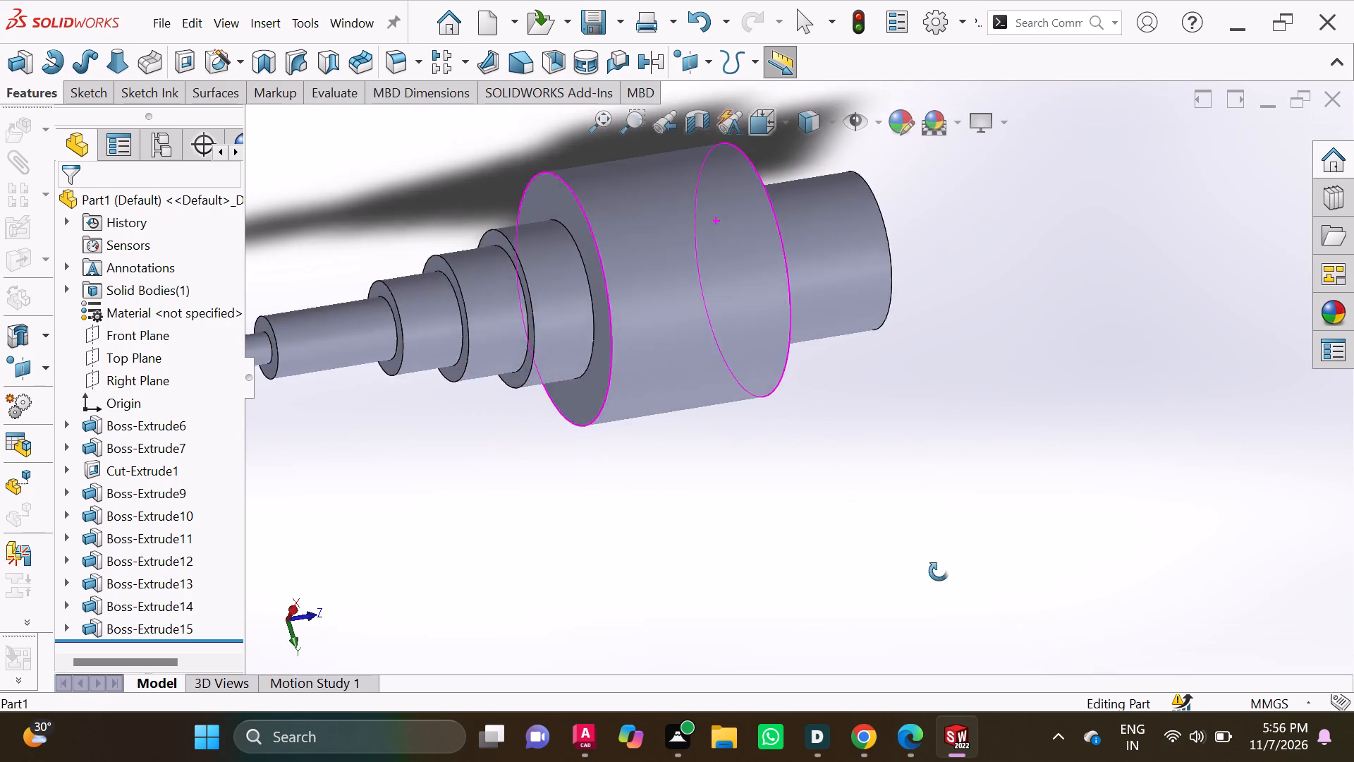
{"action": "middle_click_drag", "start_coordinate": [939, 571], "coordinate": [1011, 524]}
{"action": "middle_click_drag", "start_coordinate": [1018, 508], "coordinate": [1030, 512]}
{"action": "scroll", "coordinate": [476, 294], "scroll_direction": "up", "scroll_amount": 2}
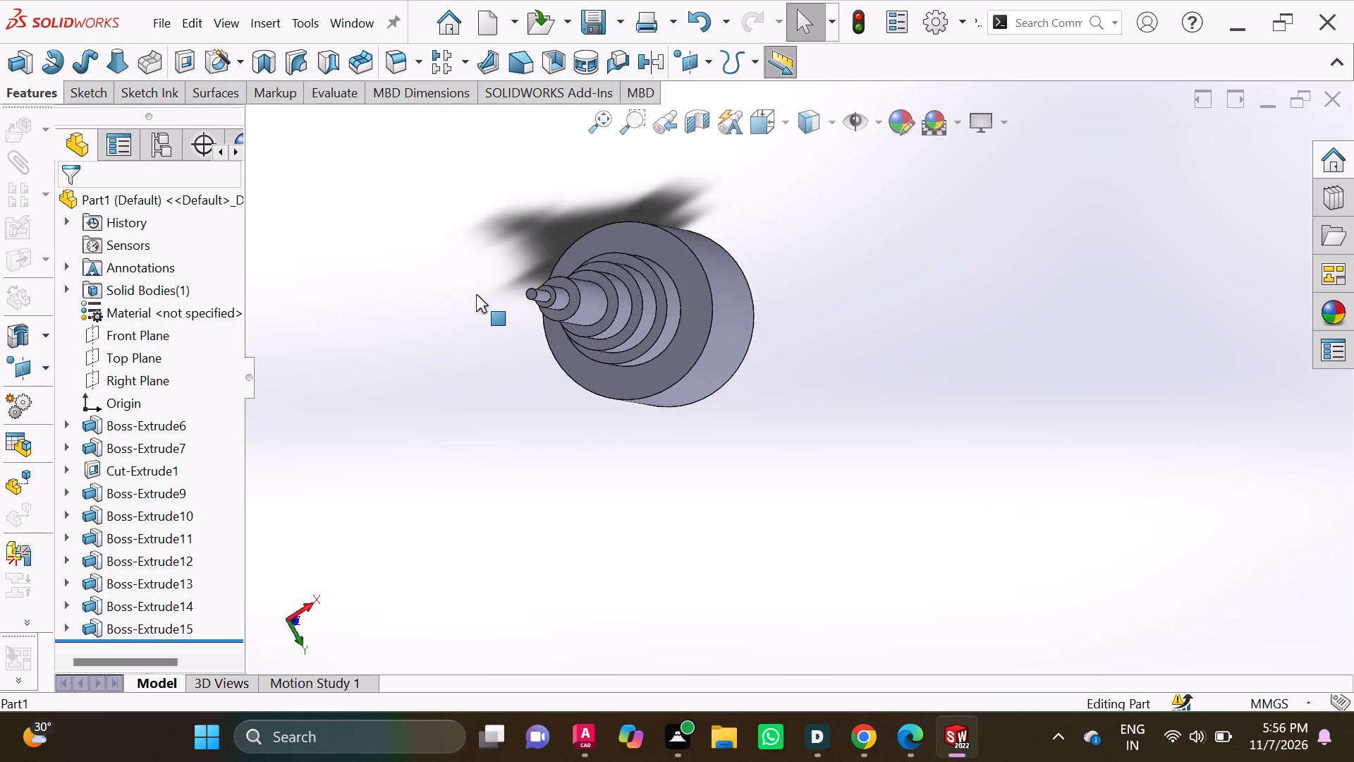
{"action": "scroll", "coordinate": [476, 294], "scroll_direction": "up", "scroll_amount": 1}
{"action": "scroll", "coordinate": [476, 294], "scroll_direction": "down", "scroll_amount": 1}
{"action": "middle_click_drag", "start_coordinate": [476, 294], "coordinate": [656, 277]}
{"action": "middle_click", "coordinate": [656, 277]}
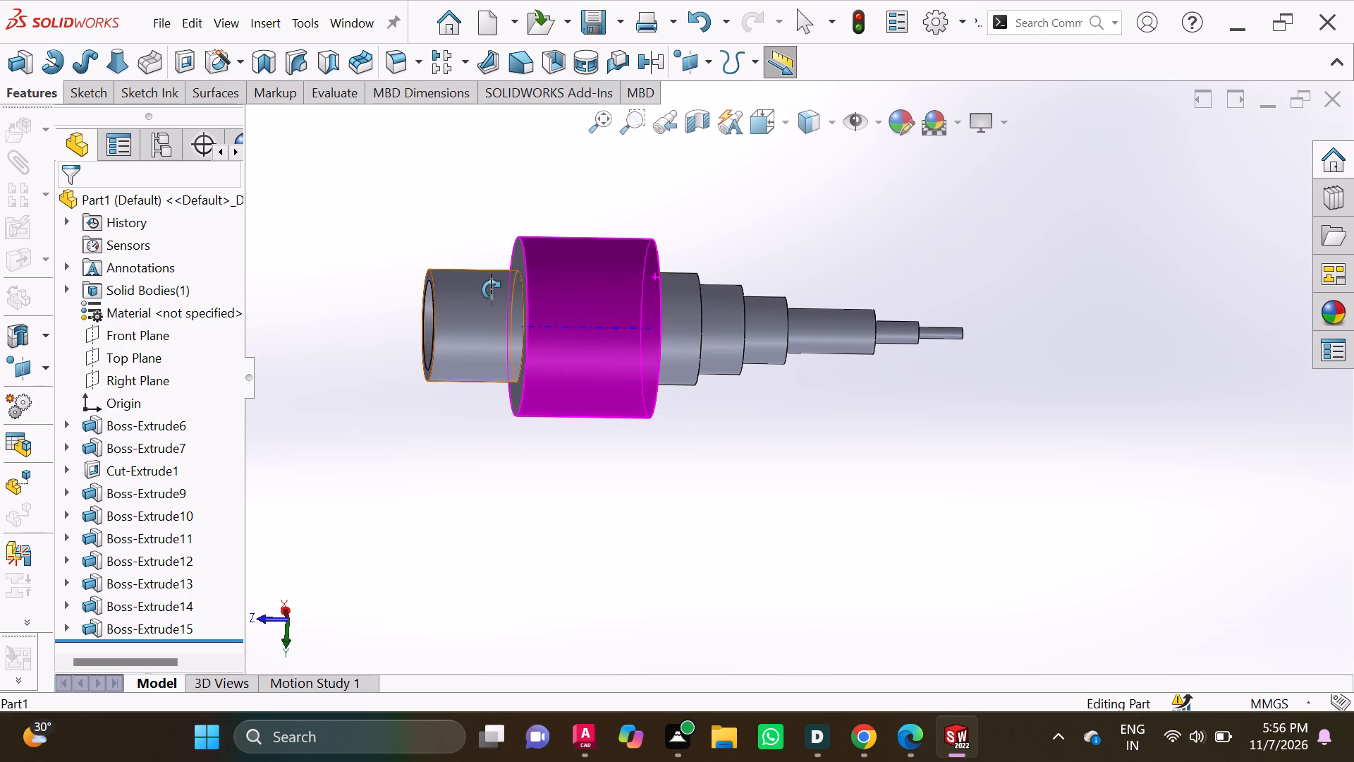
{"action": "key", "text": "Escape"}
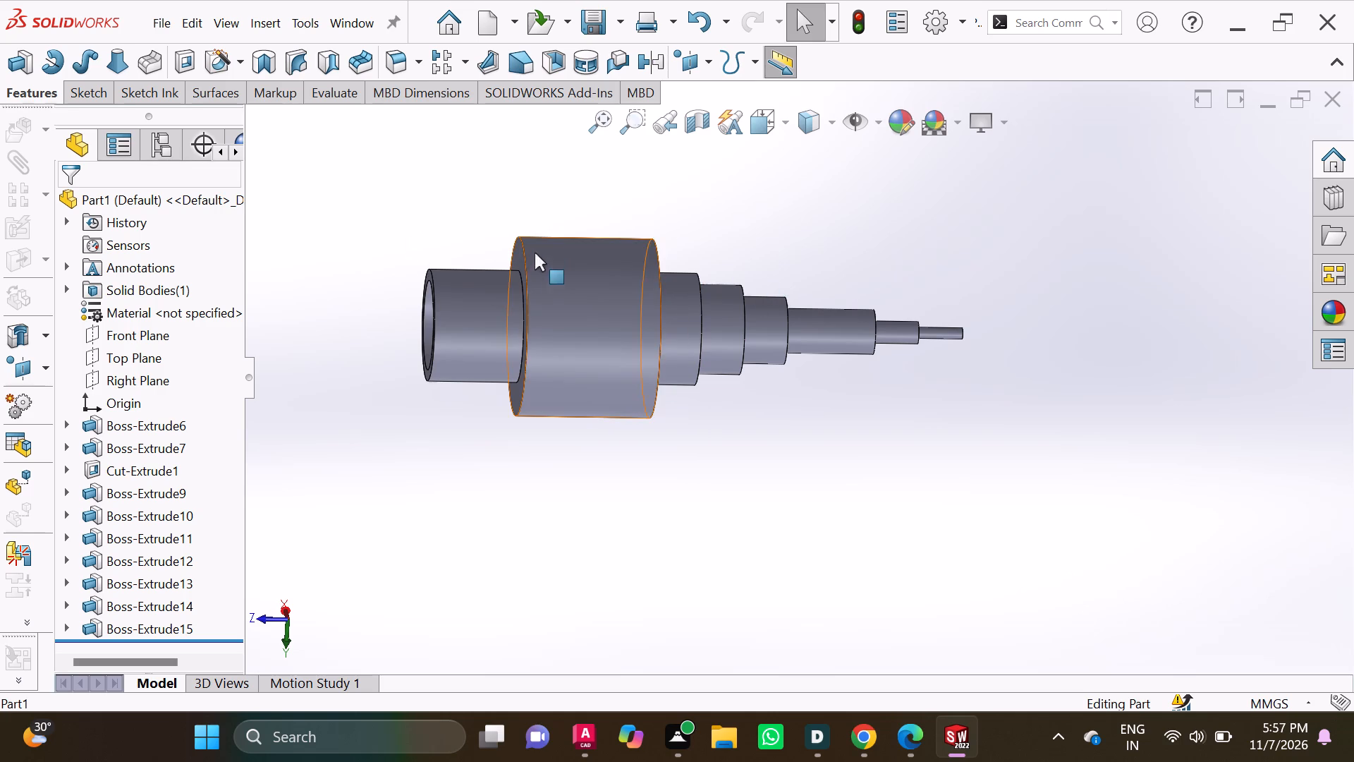
{"action": "middle_click_drag", "start_coordinate": [527, 259], "coordinate": [523, 650]}
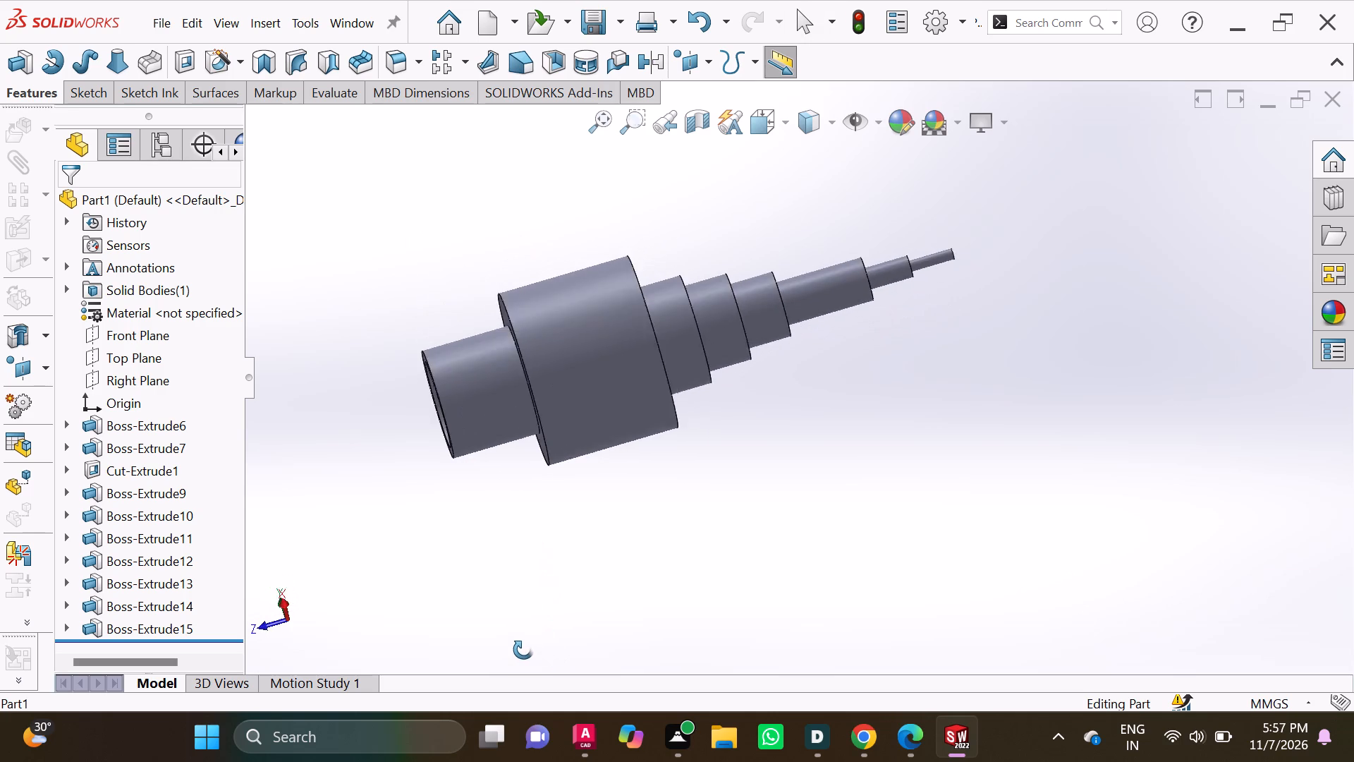
{"action": "middle_click_drag", "start_coordinate": [523, 650], "coordinate": [544, 473]}
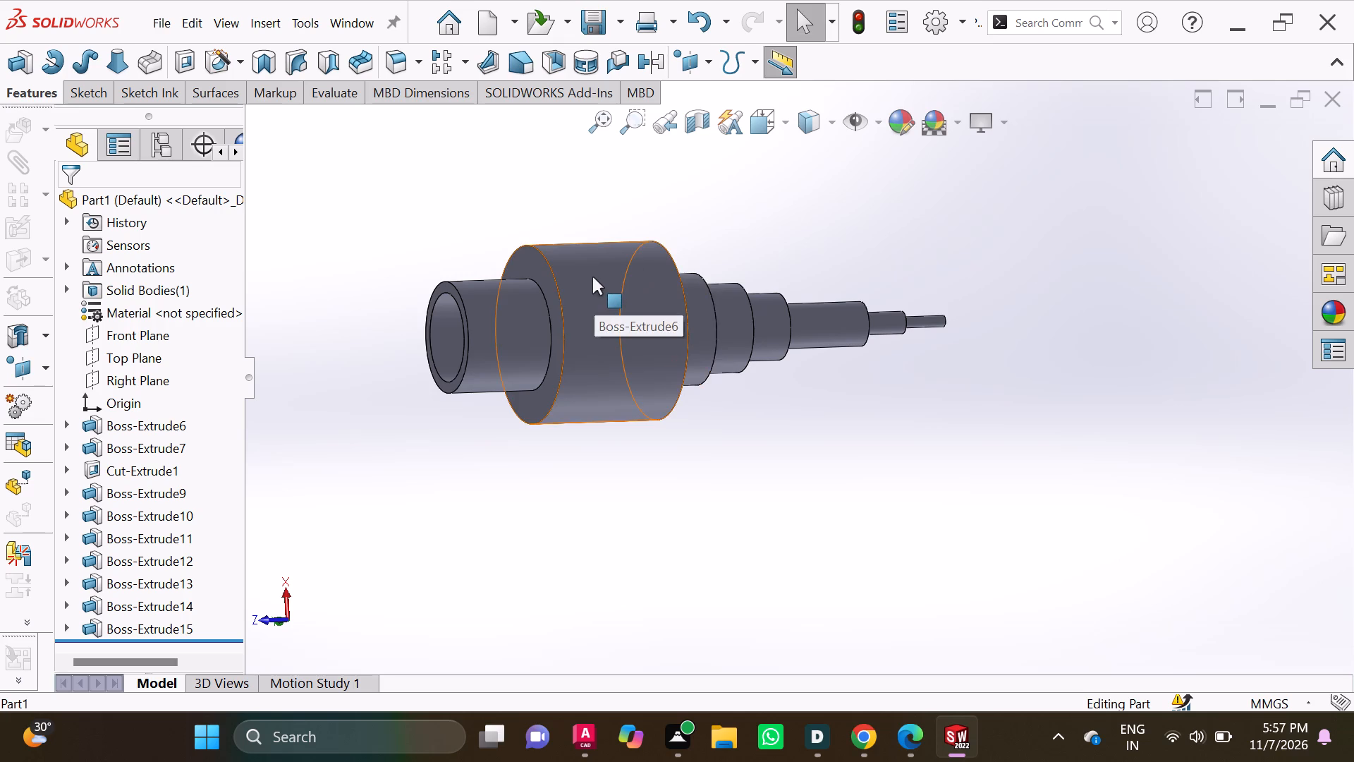
{"action": "scroll", "coordinate": [592, 277], "scroll_direction": "up", "scroll_amount": 4}
{"action": "scroll", "coordinate": [592, 277], "scroll_direction": "down", "scroll_amount": 3}
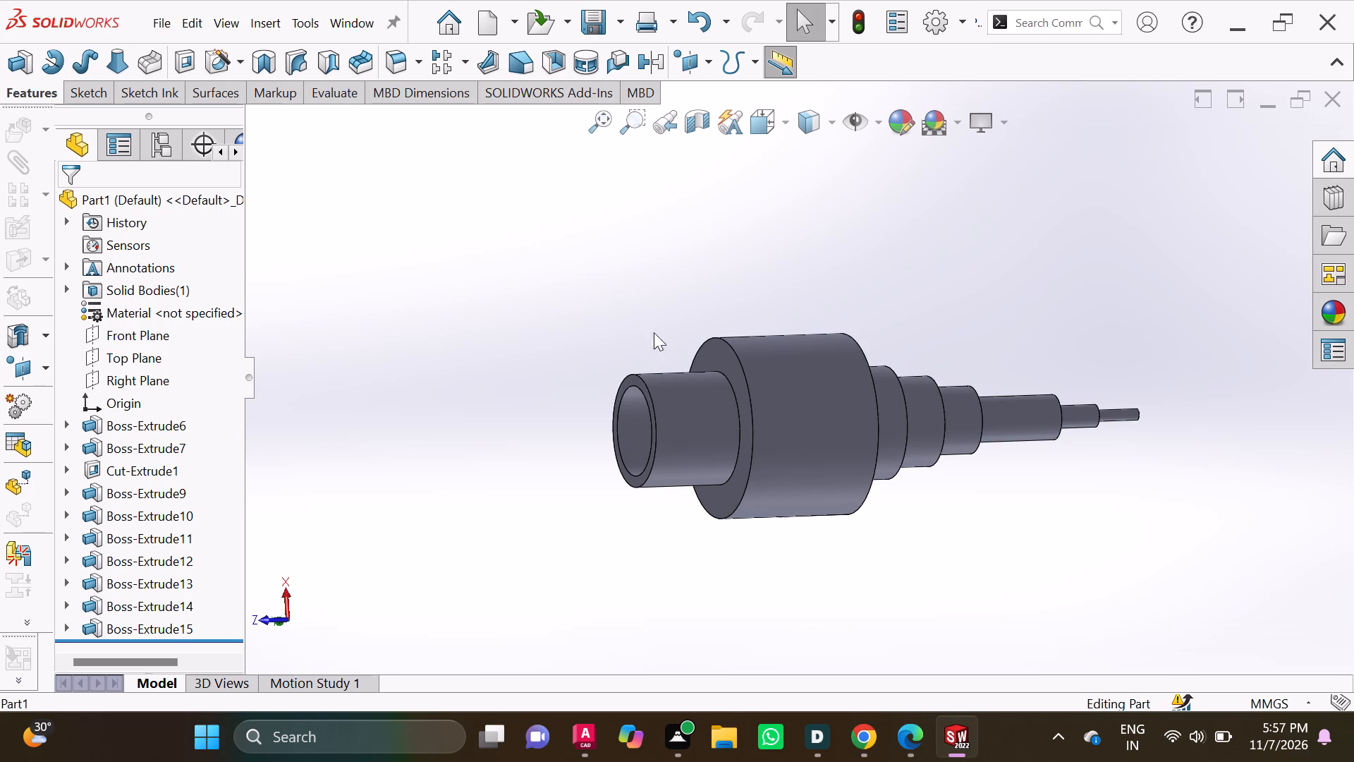
{"action": "scroll", "coordinate": [805, 370], "scroll_direction": "up", "scroll_amount": 1}
{"action": "scroll", "coordinate": [805, 370], "scroll_direction": "down", "scroll_amount": 2}
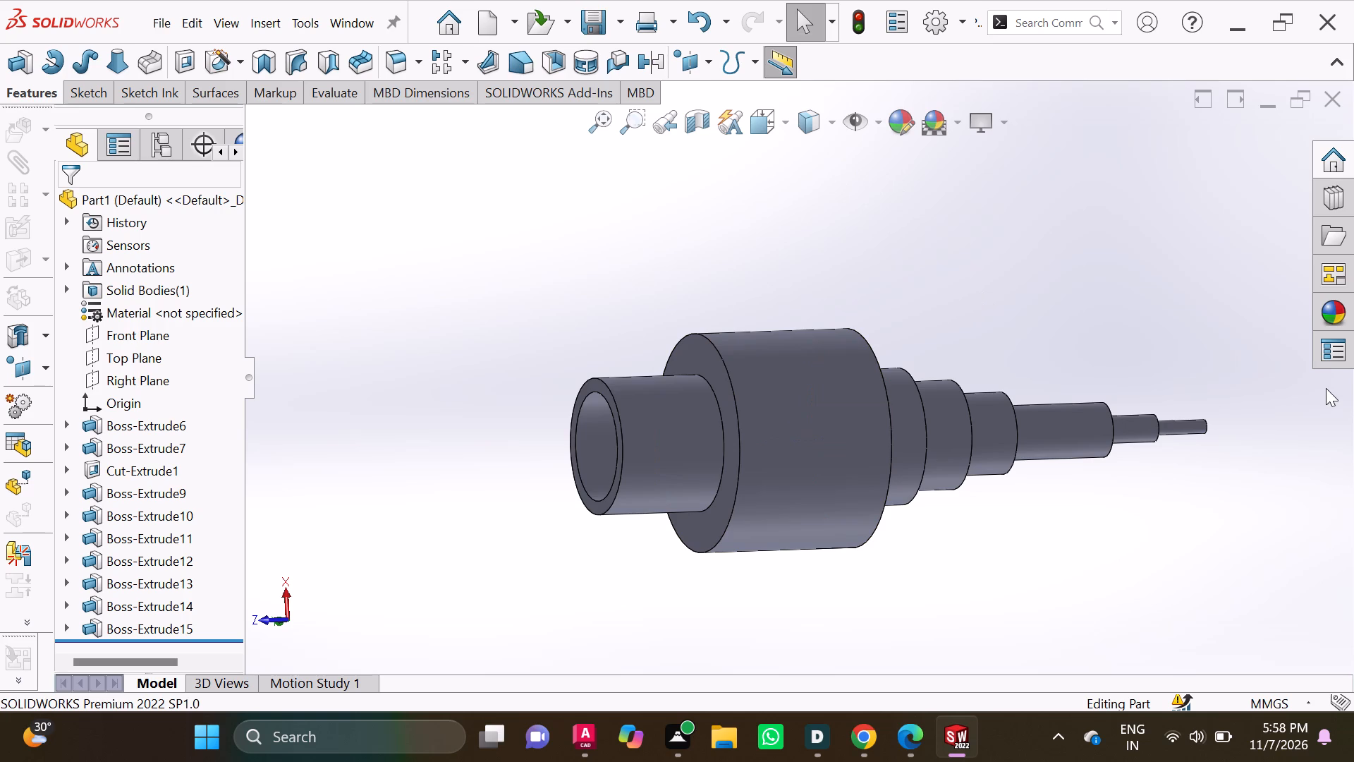
{"action": "middle_click_drag", "start_coordinate": [1053, 329], "coordinate": [963, 248]}
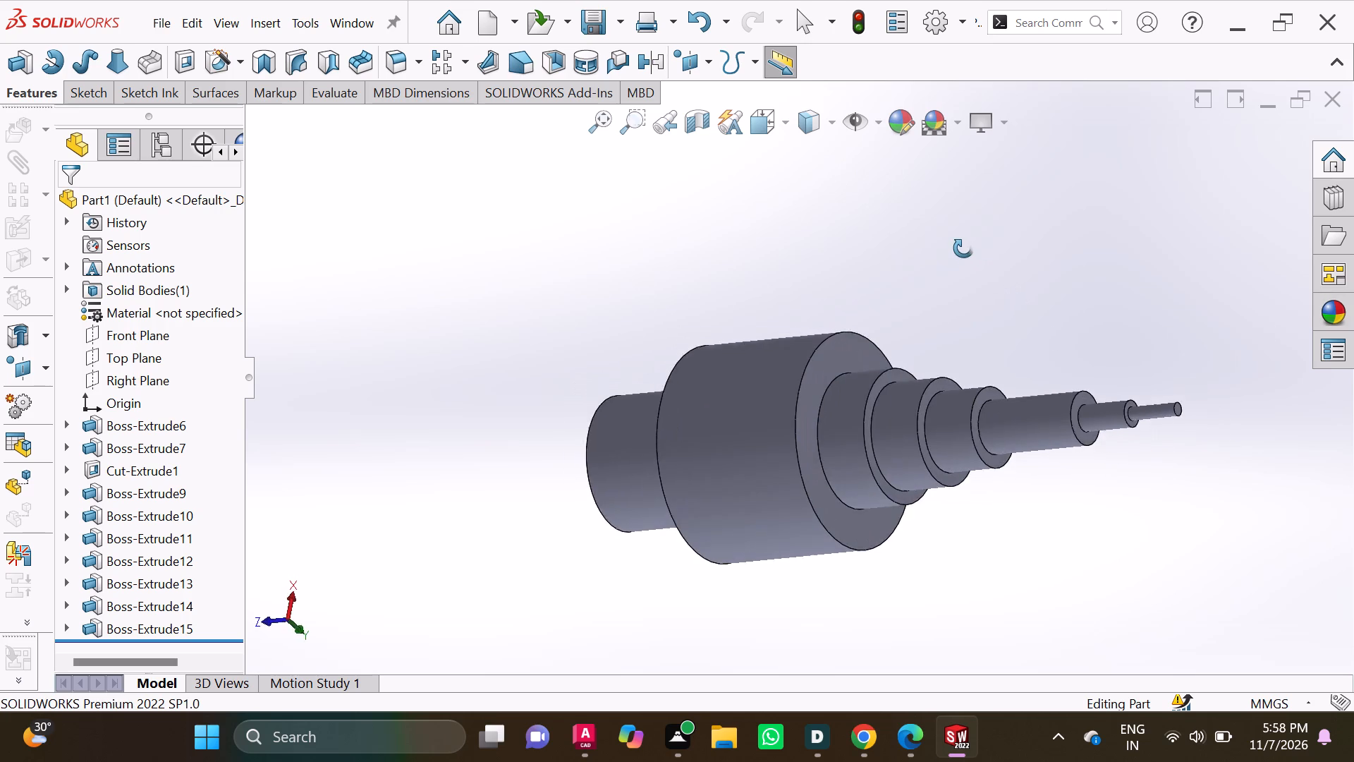
{"action": "middle_click_drag", "start_coordinate": [963, 248], "coordinate": [1018, 545]}
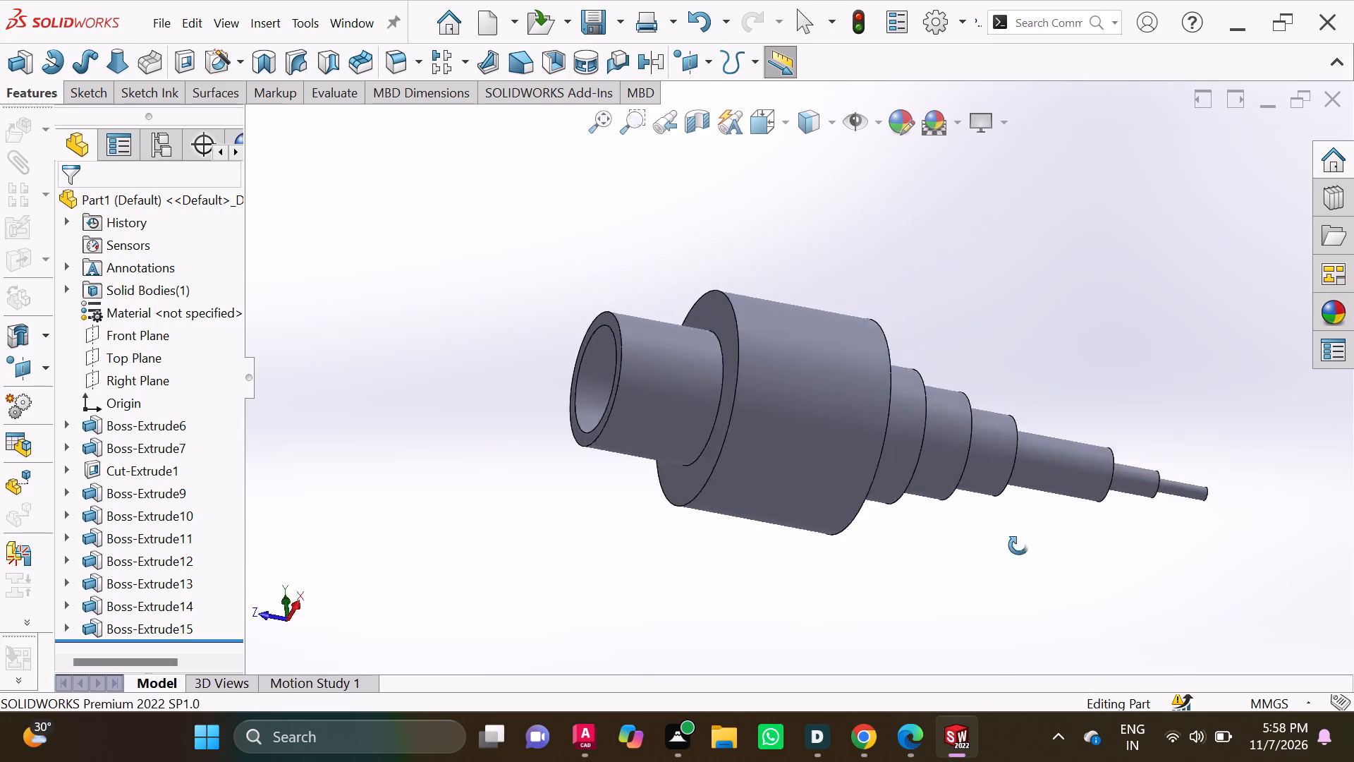
{"action": "middle_click_drag", "start_coordinate": [1018, 545], "coordinate": [1049, 611]}
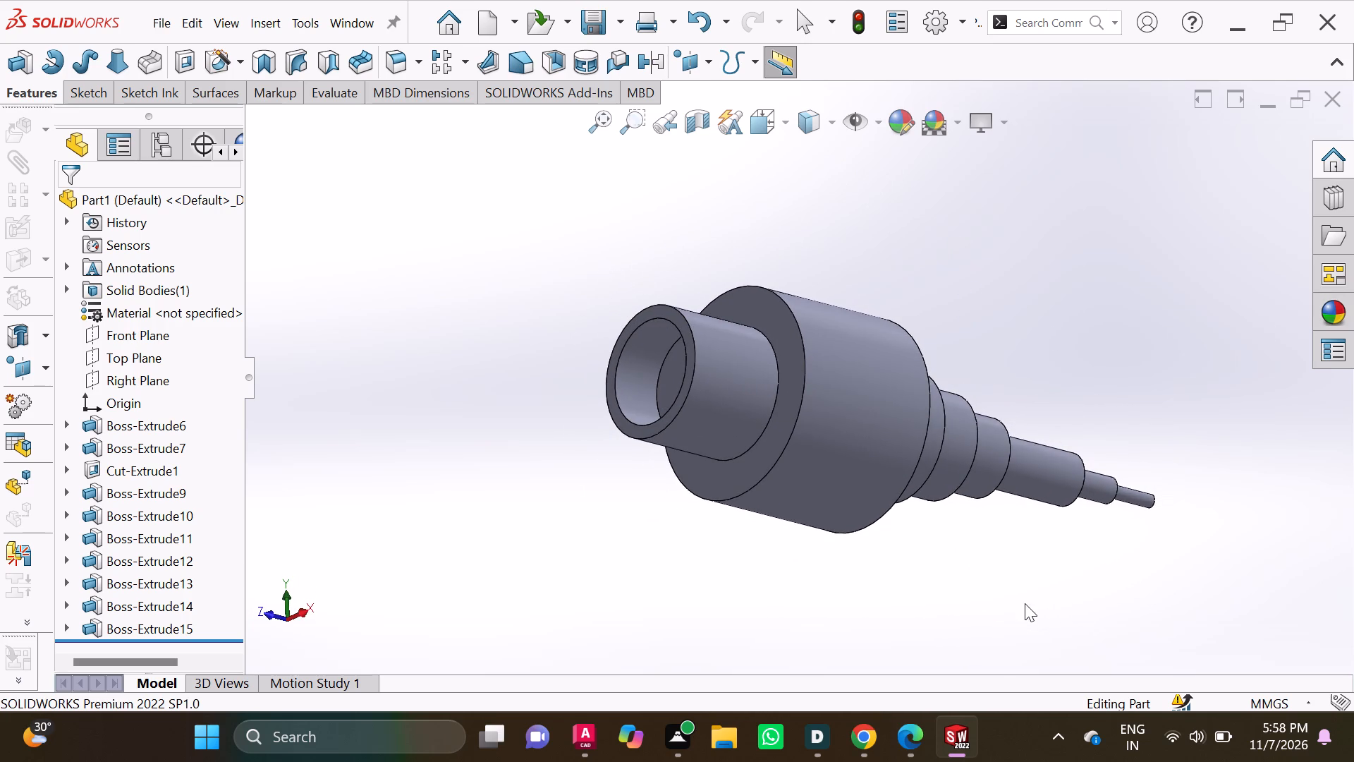
{"action": "scroll", "coordinate": [1010, 462], "scroll_direction": "up", "scroll_amount": 1}
{"action": "scroll", "coordinate": [1012, 456], "scroll_direction": "down", "scroll_amount": 4}
{"action": "scroll", "coordinate": [1000, 464], "scroll_direction": "up", "scroll_amount": 2}
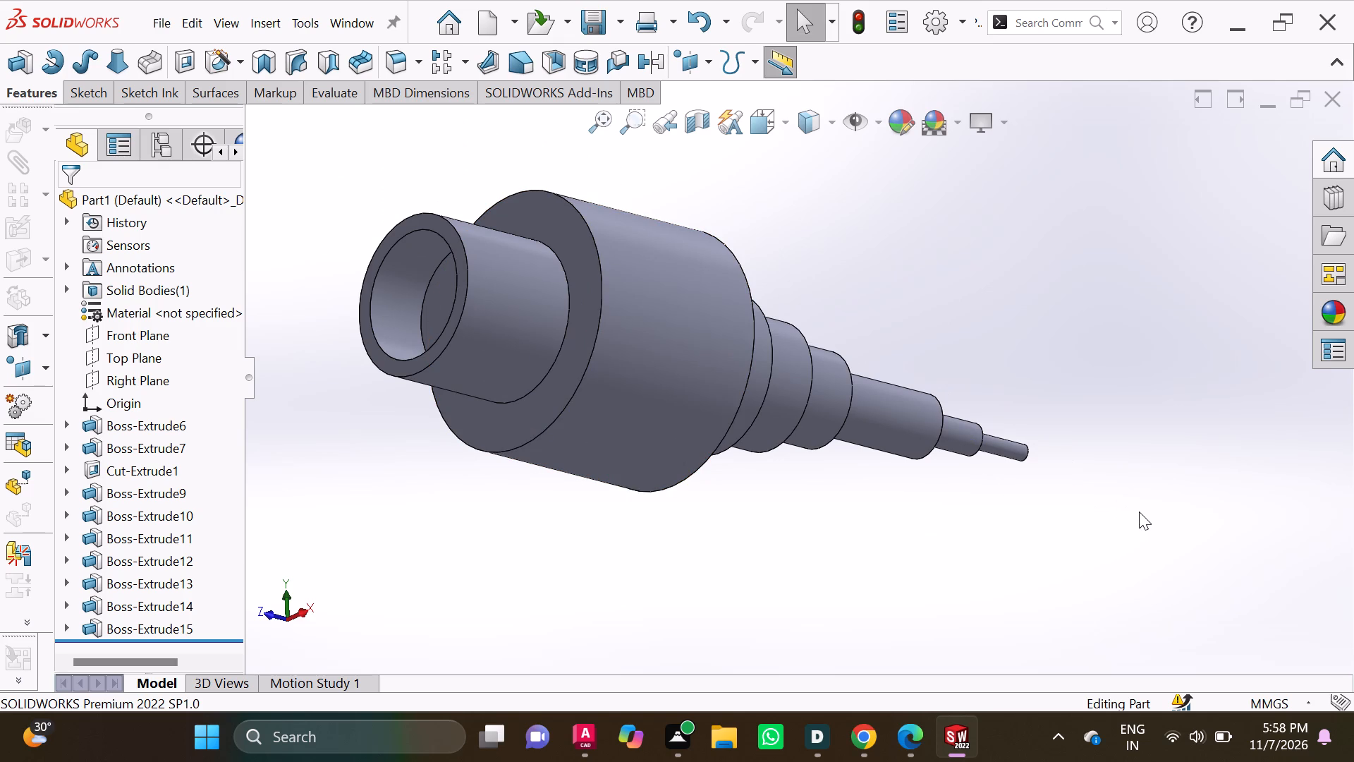
Save the part in the Documents folder as "solid worls part 3" in SOLIDWORKS Part format.
{"action": "key", "text": "ctrl+s"}
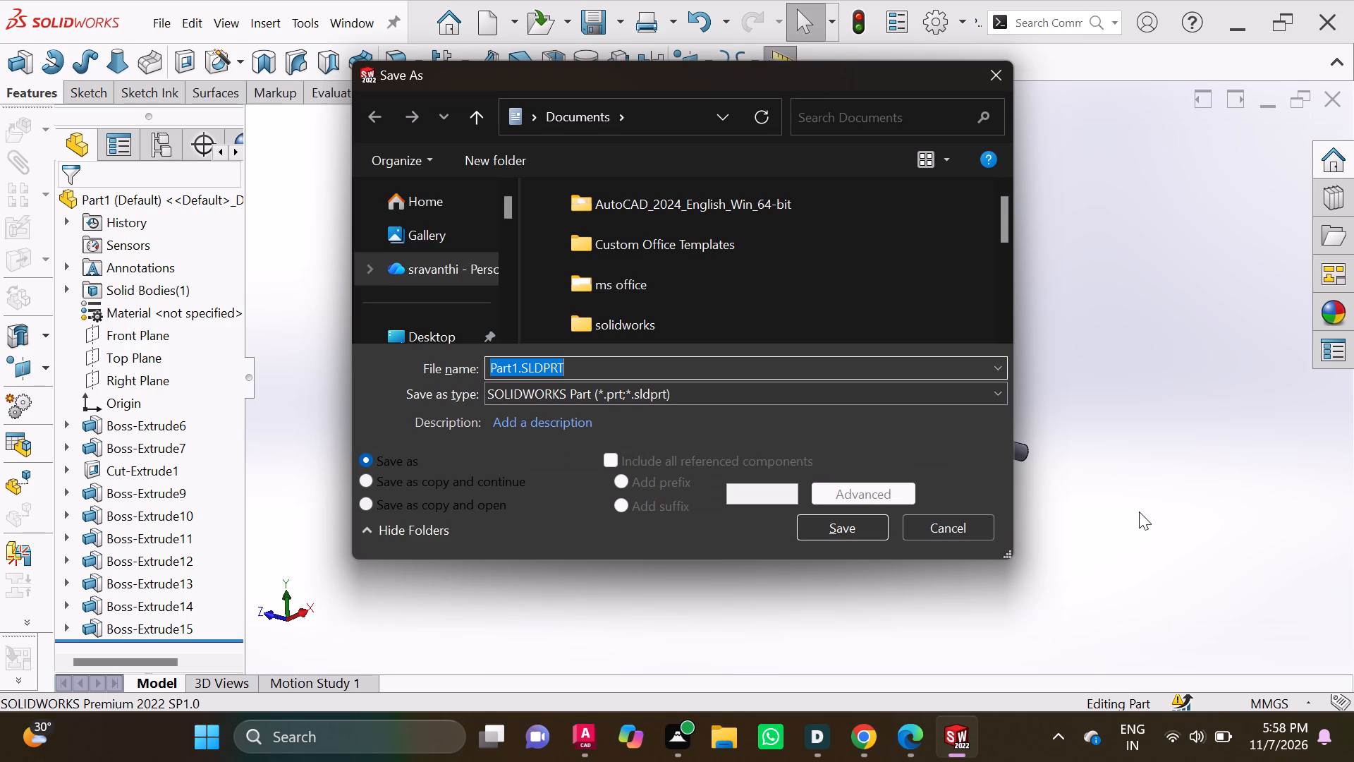
{"action": "key", "text": "BackSpace"}
{"action": "type", "text": "solid"}
{"action": "key", "text": "space"}
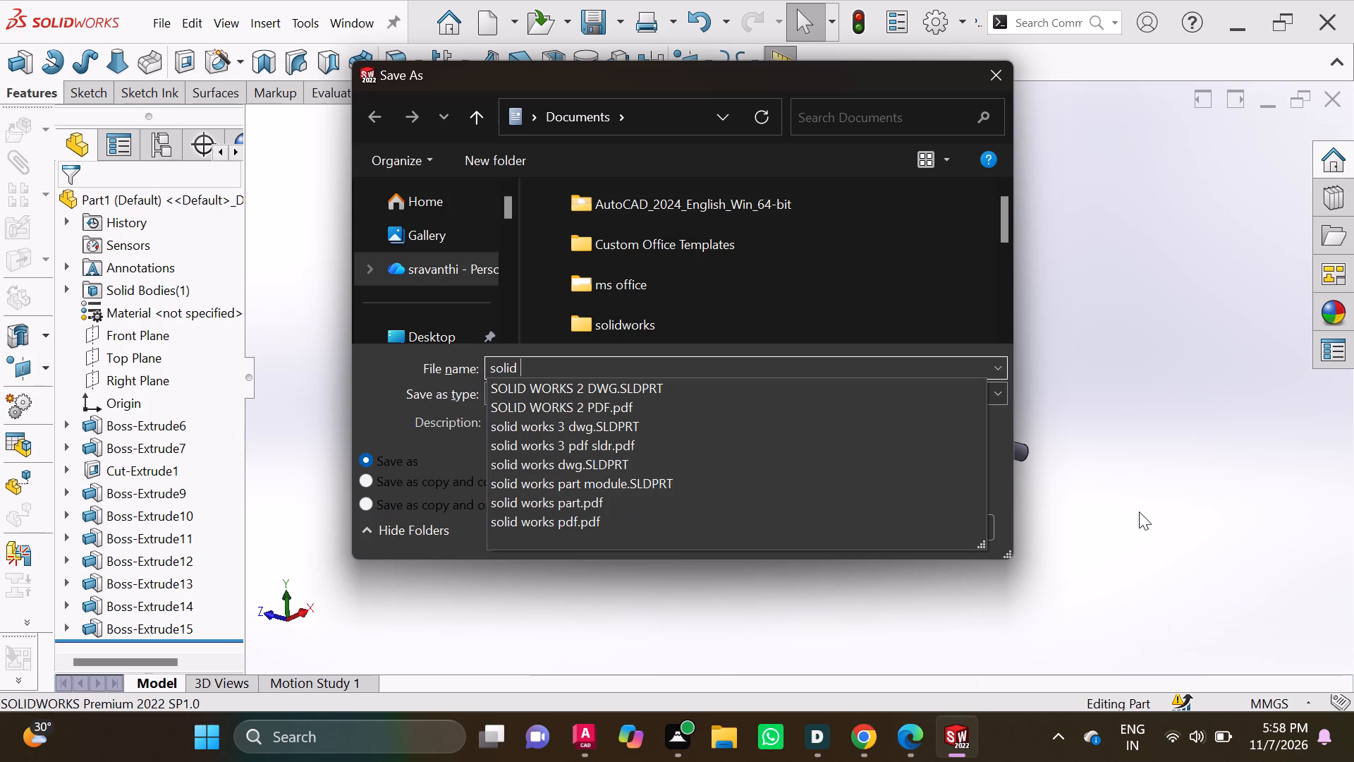
{"action": "type", "text": "worls"}
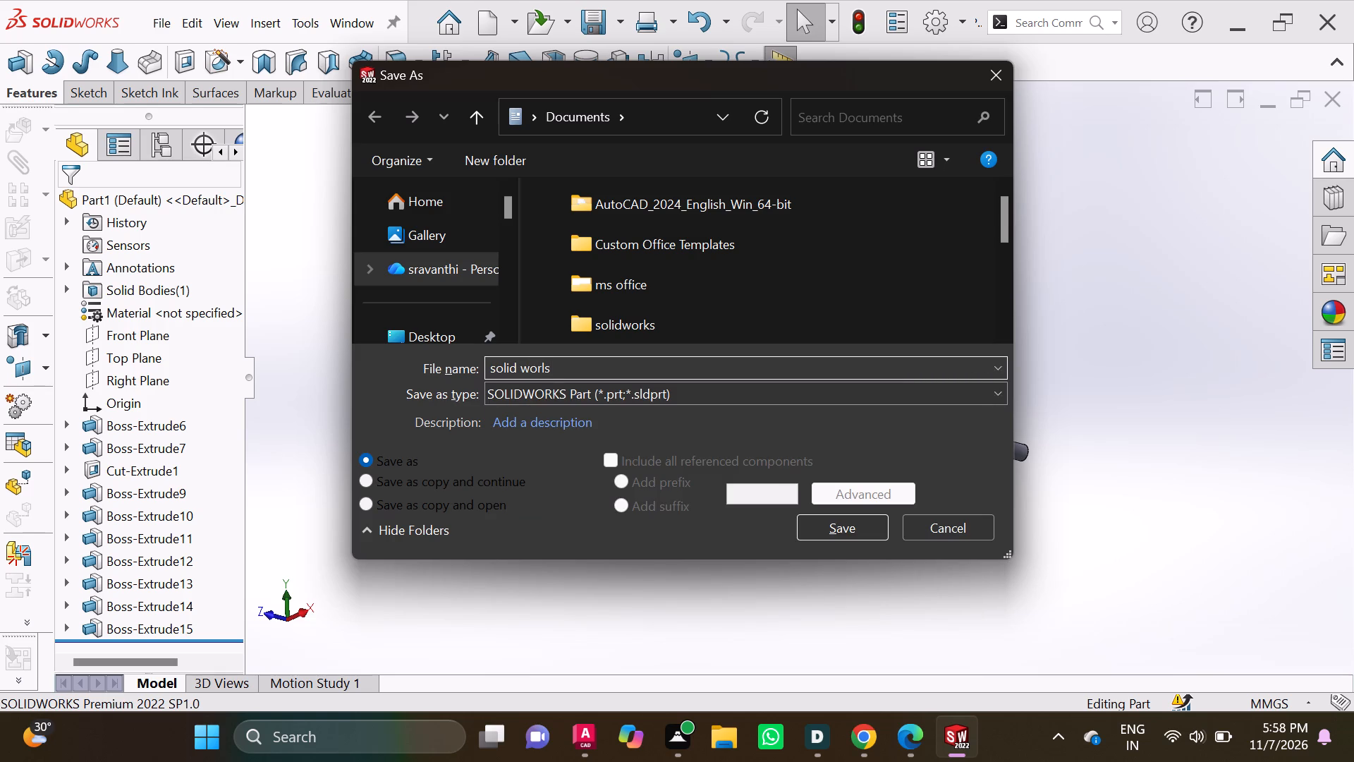
{"action": "key", "text": "space"}
{"action": "type", "text": "part"}
{"action": "key", "text": "space"}
{"action": "key", "text": "3"}
{"action": "left_click", "coordinate": [841, 524]}
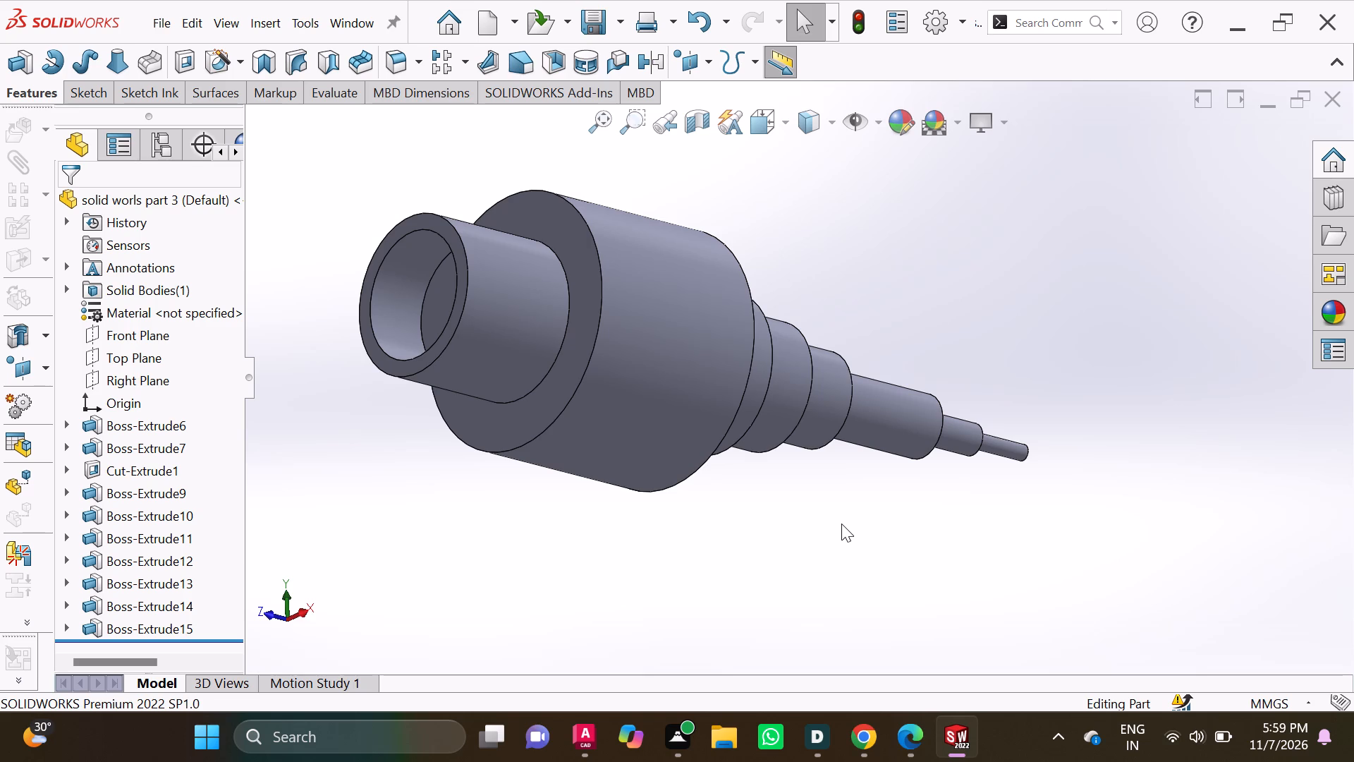
Print the current screen image with Microsoft Print to PDF, saving it in Documents as "solid works part 3 pdf".
{"action": "key", "text": "ctrl+p"}
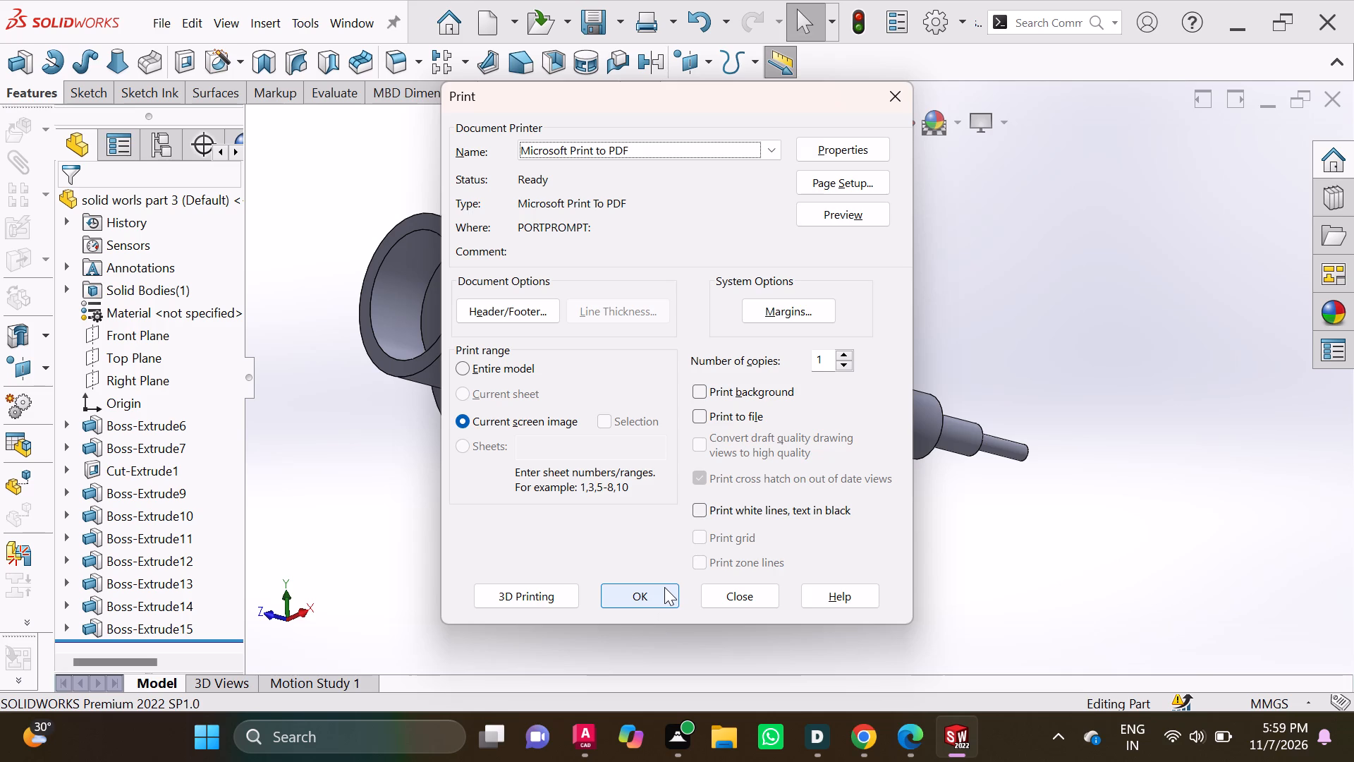
{"action": "left_click", "coordinate": [664, 587]}
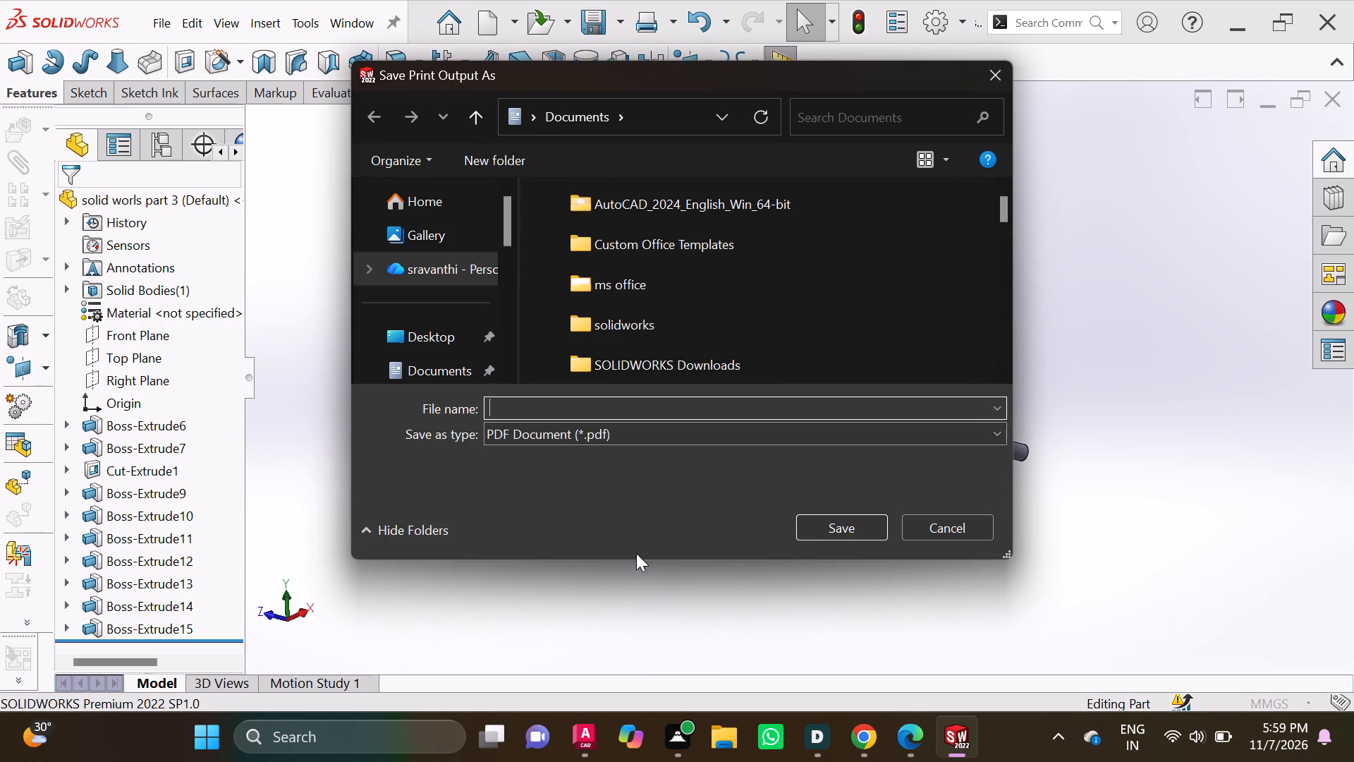
{"action": "key", "text": "s"}
{"action": "type", "text": "olid"}
{"action": "key", "text": "space"}
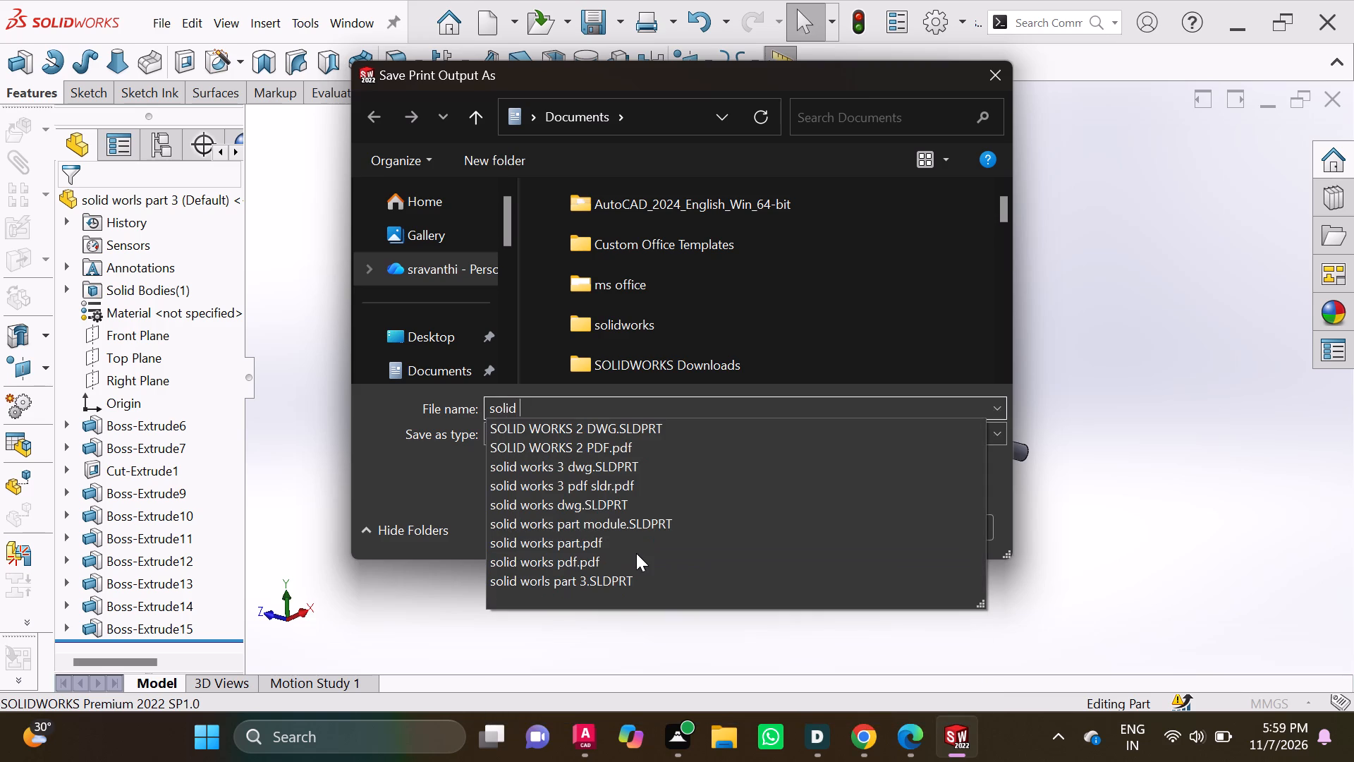
{"action": "type", "text": "works"}
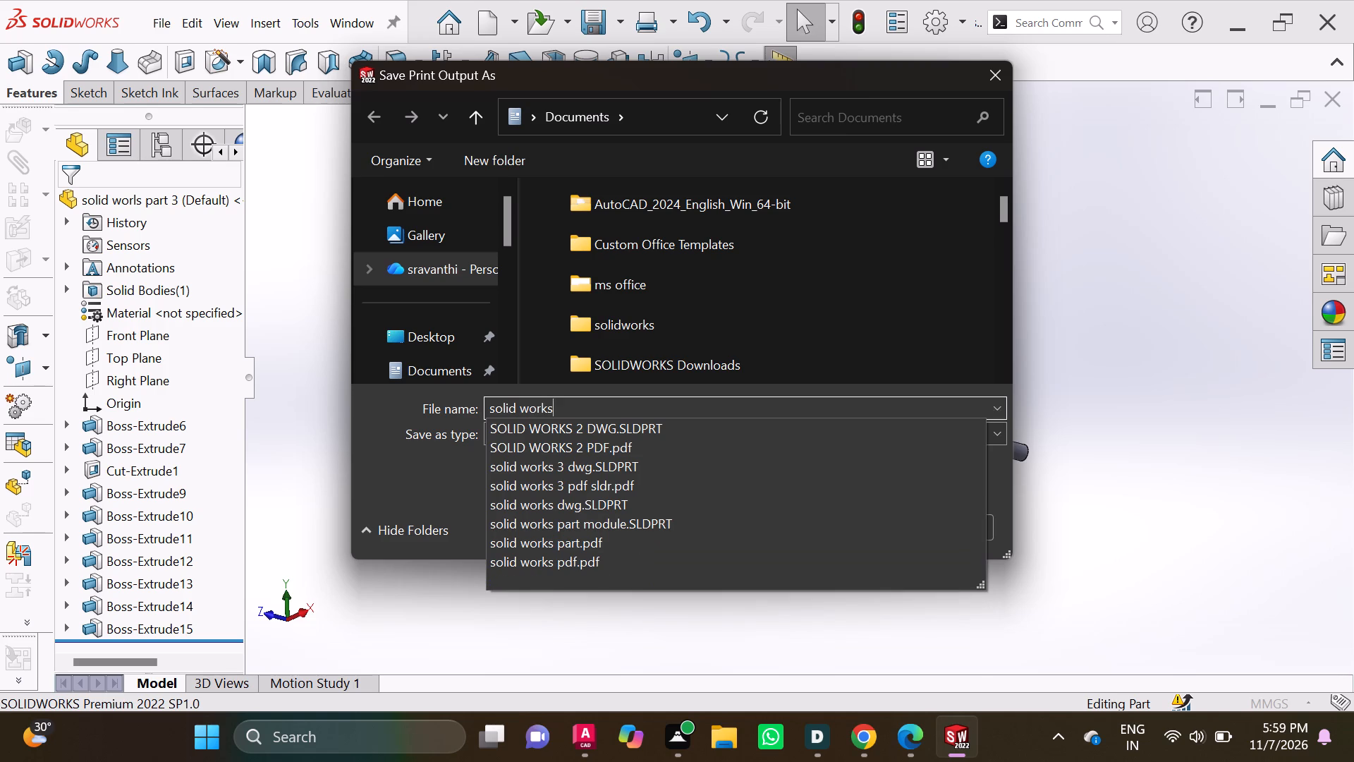
{"action": "key", "text": "space"}
{"action": "key", "text": "o"}
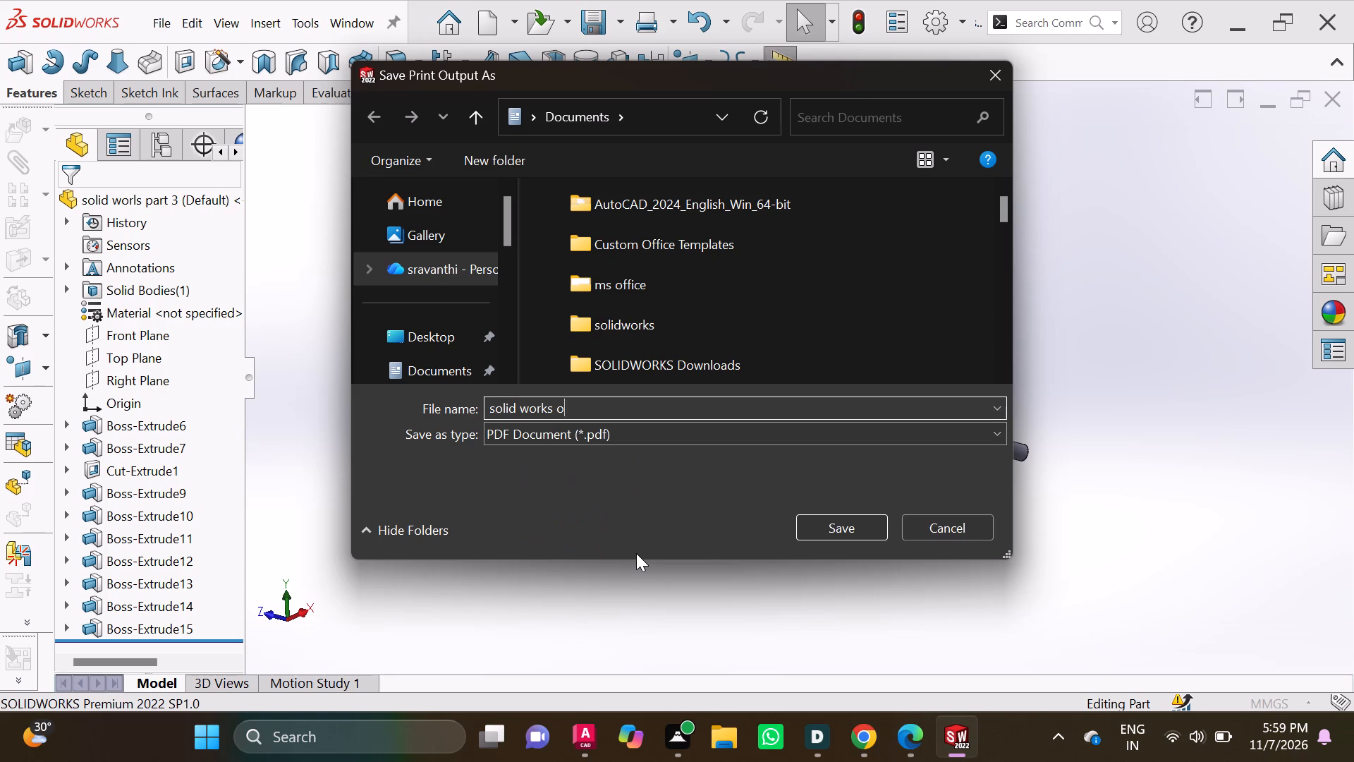
{"action": "key", "text": "BackSpace"}
{"action": "type", "text": "part 3"}
{"action": "key", "text": "space"}
{"action": "key", "text": "p"}
{"action": "type", "text": "df"}
{"action": "left_click", "coordinate": [836, 528]}
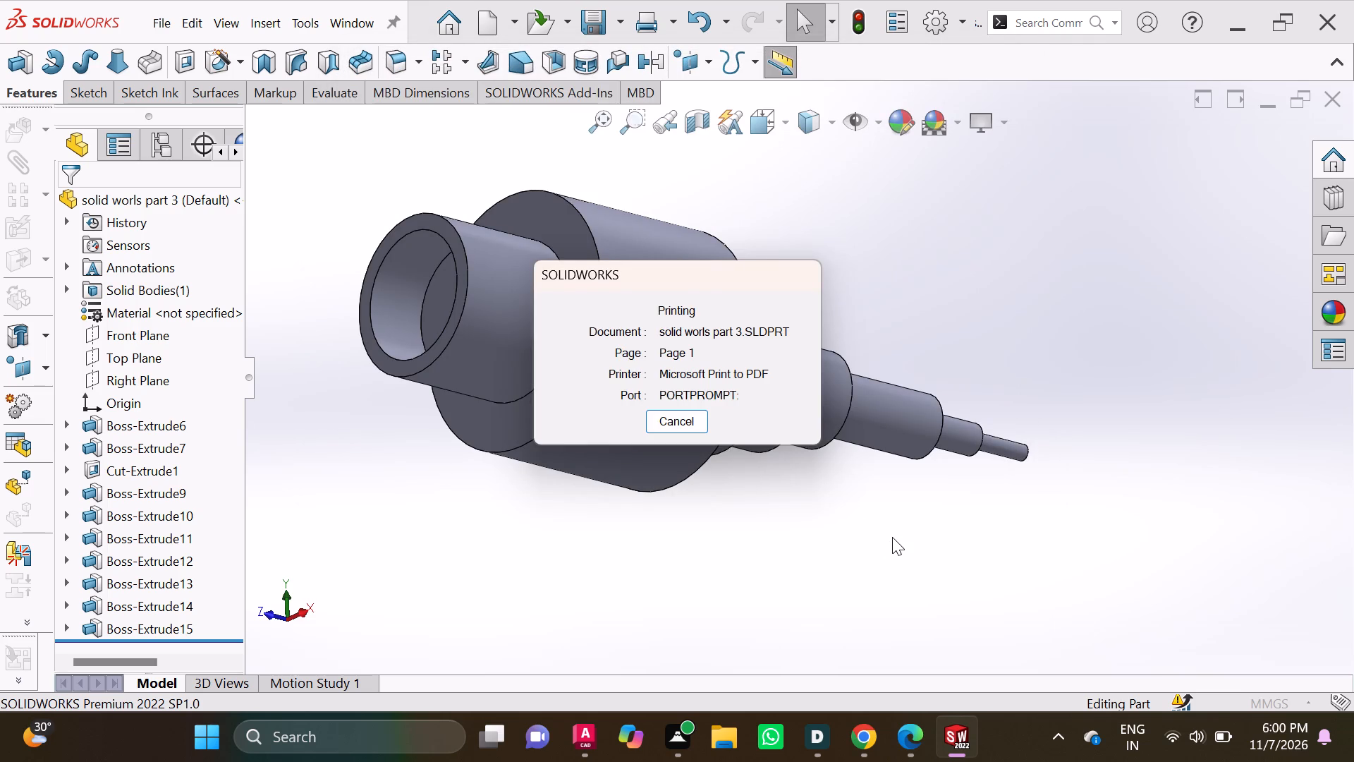